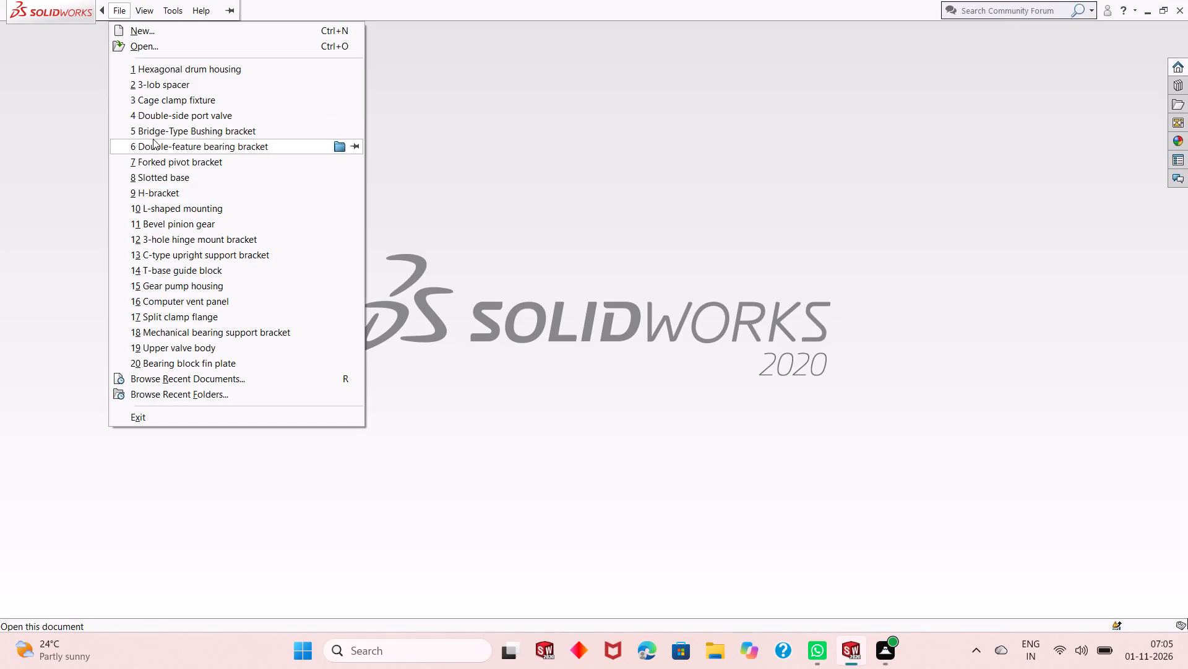
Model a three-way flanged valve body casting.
Create a new part document.
left_click(64, 159)
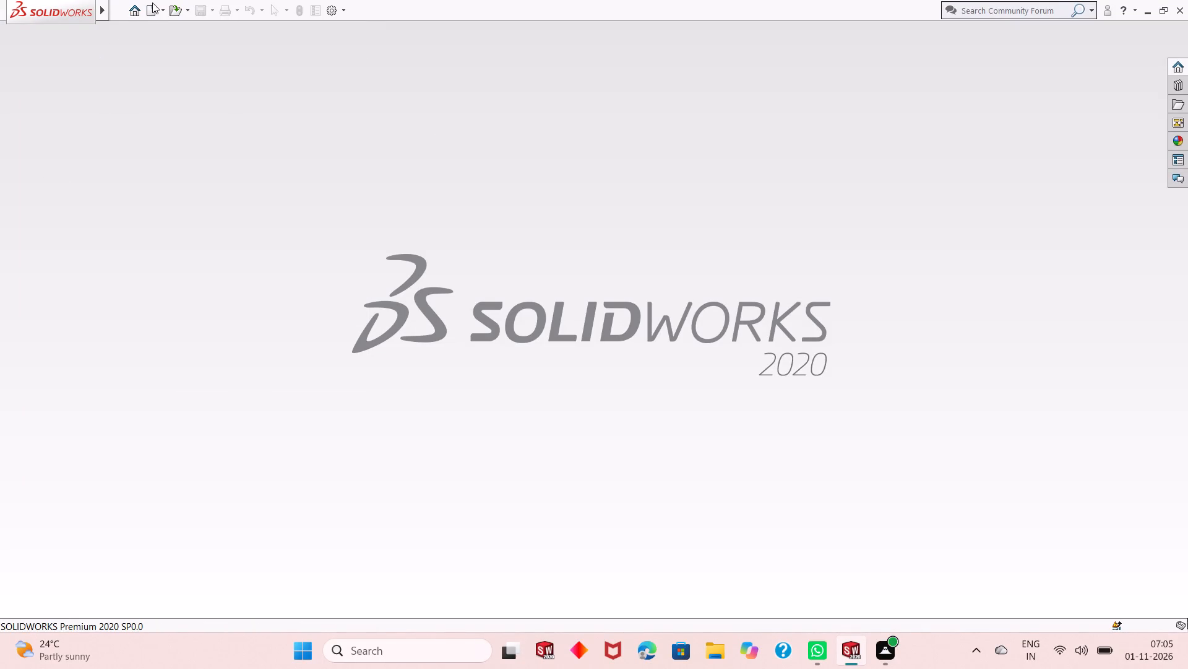
left_click(152, 2)
double_click(278, 332)
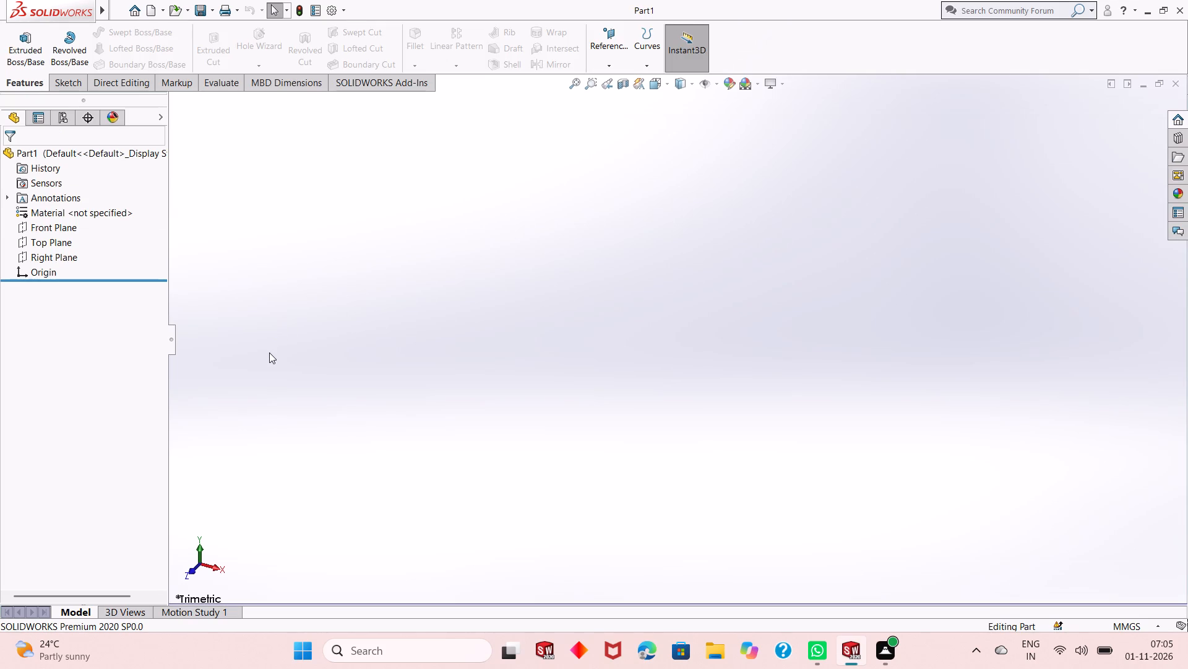
Start a sketch on the Top Plane and draw a circle of about 115 mm diameter centred on the origin.
left_click(64, 249)
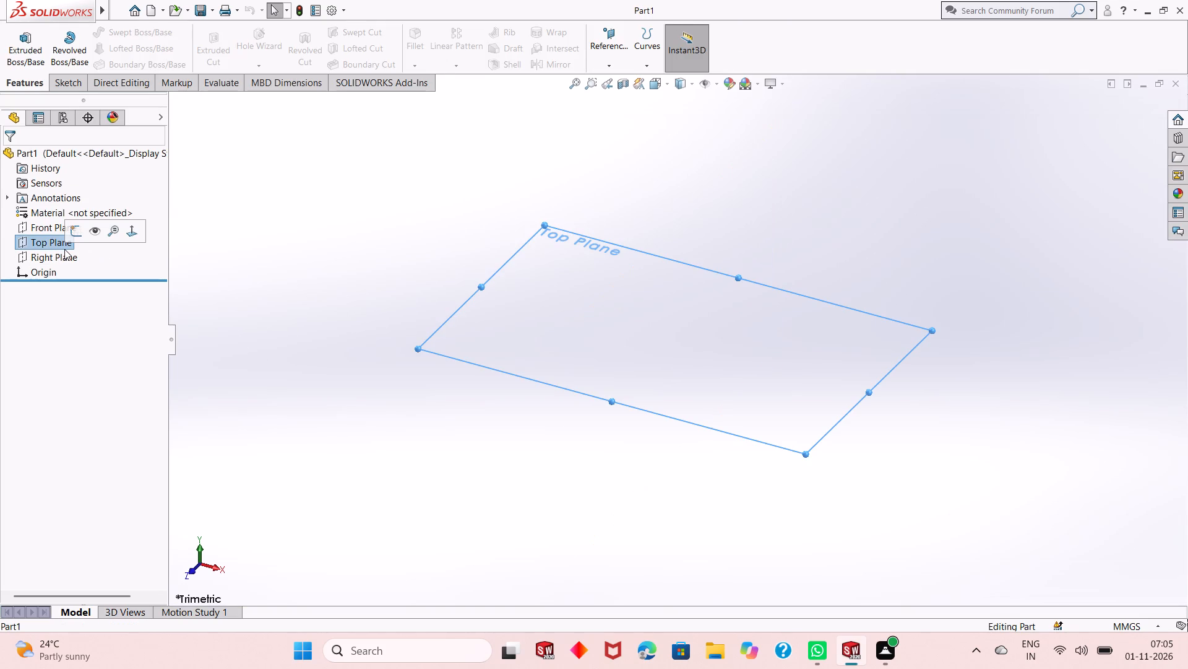
left_click(78, 227)
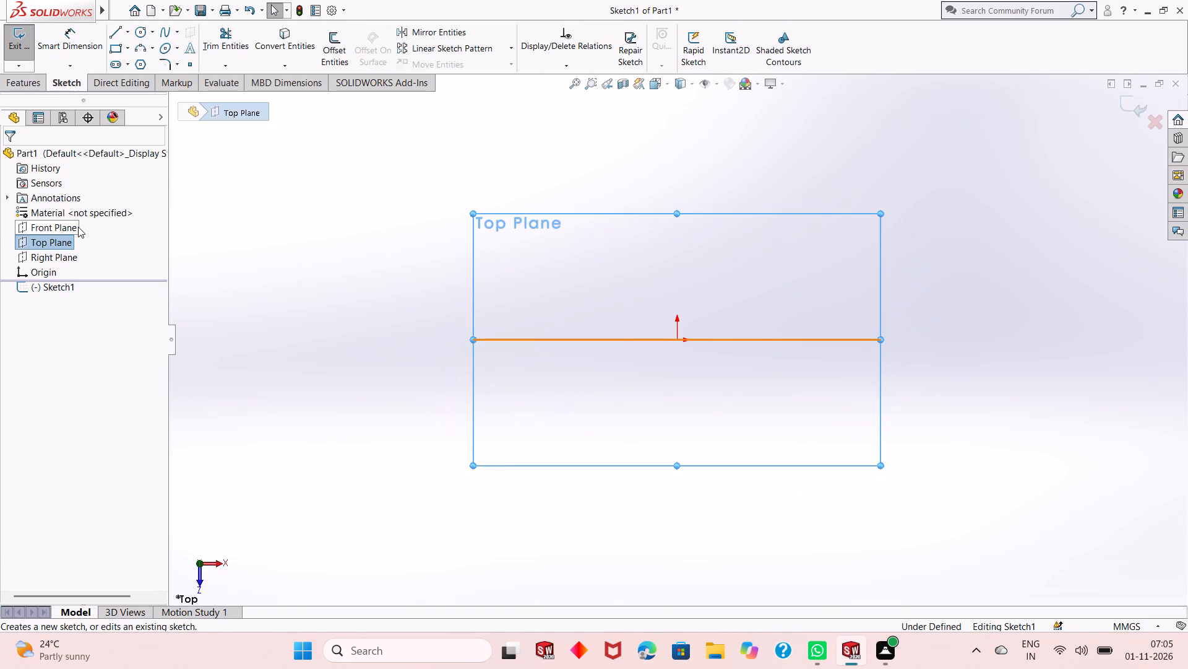
left_click(139, 36)
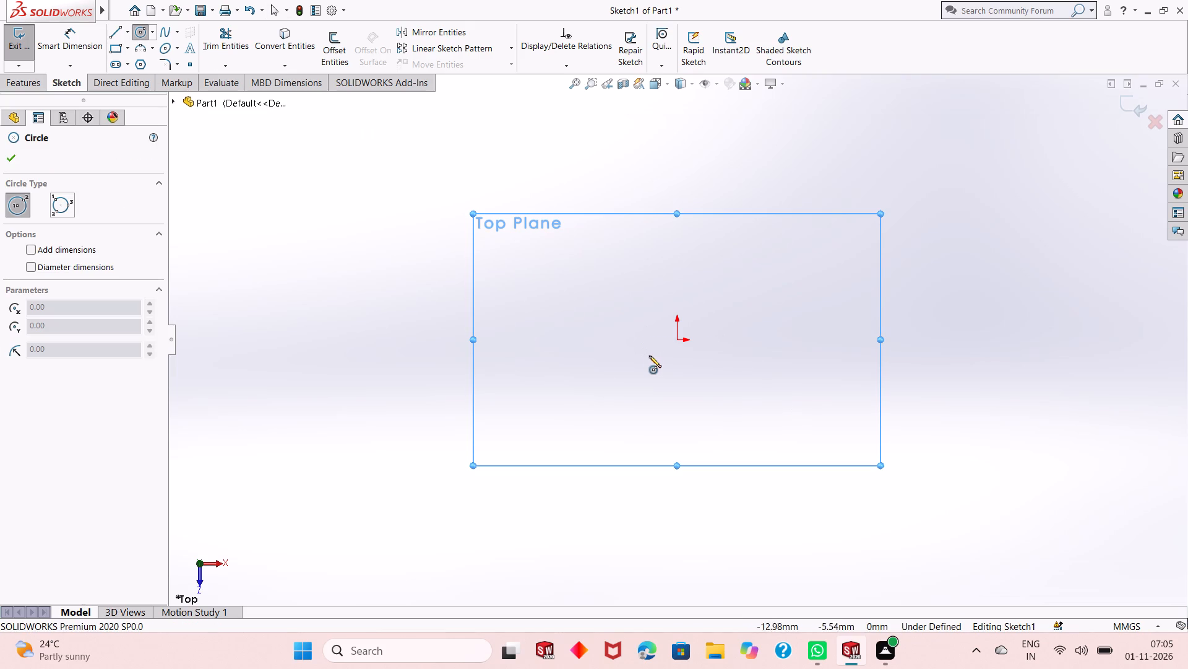
left_click(679, 340)
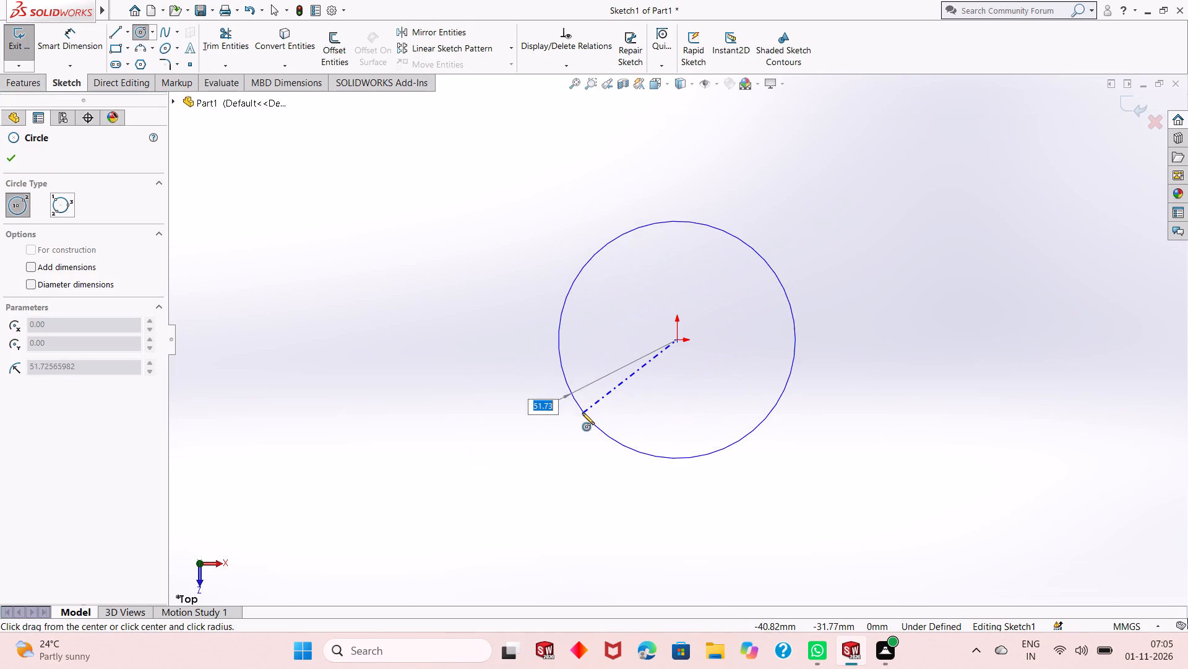
left_click(571, 419)
right_click(429, 183)
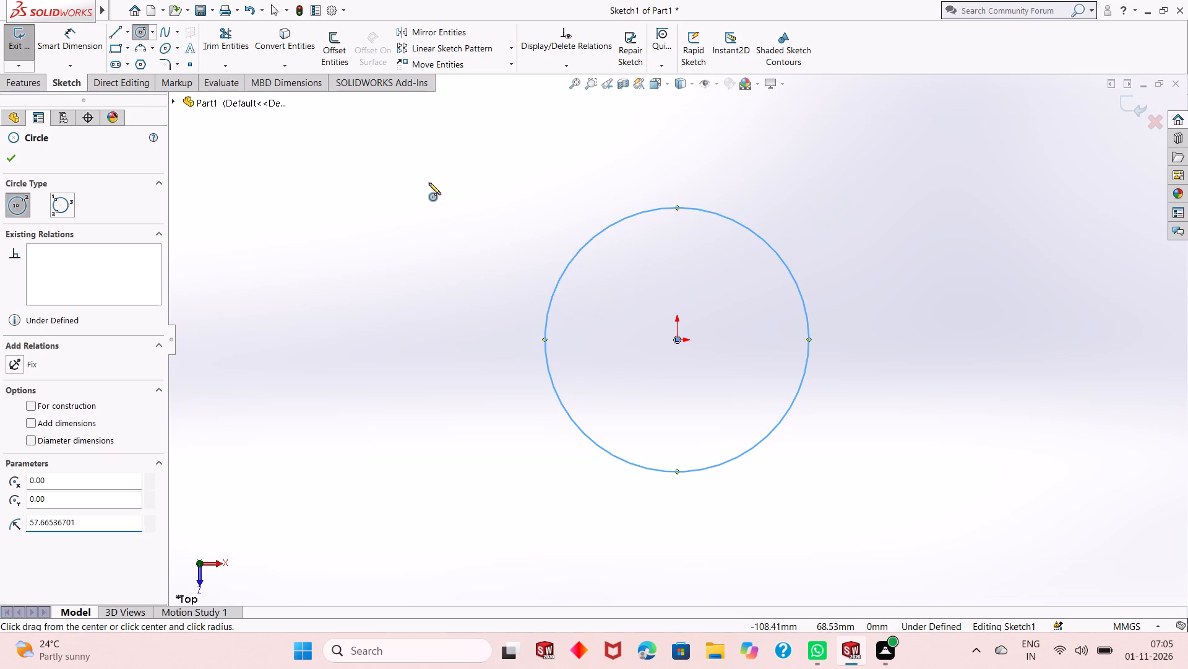
left_click(445, 191)
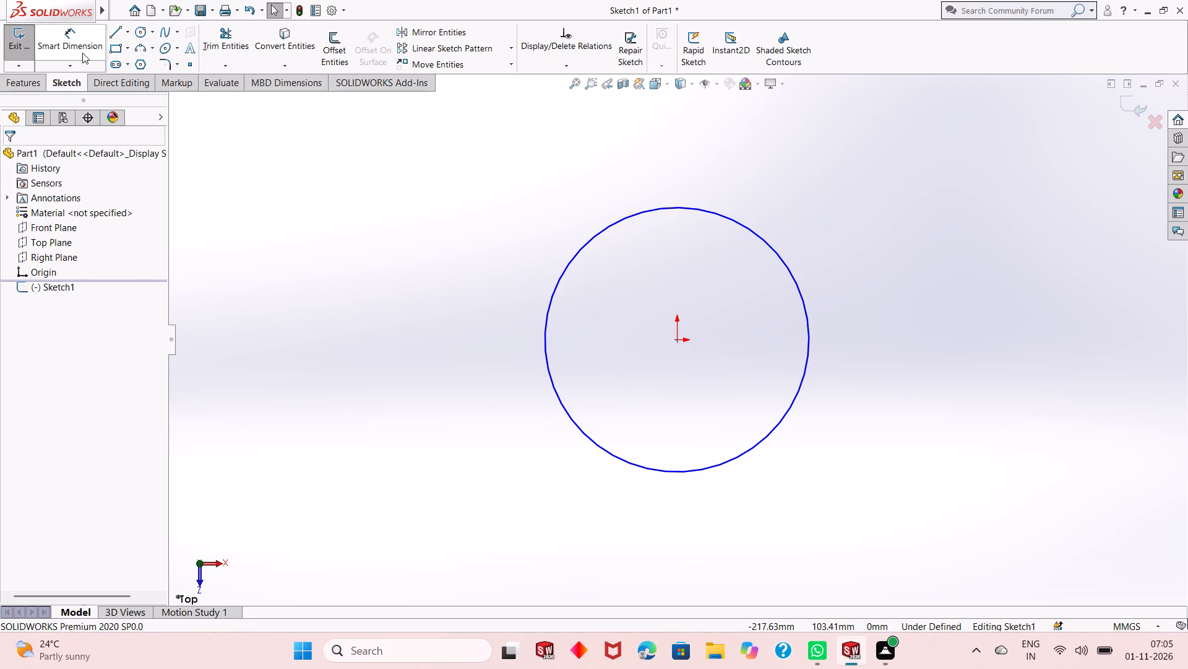
Dimension the circle's diameter to 65 mm.
left_click(82, 53)
left_click(602, 452)
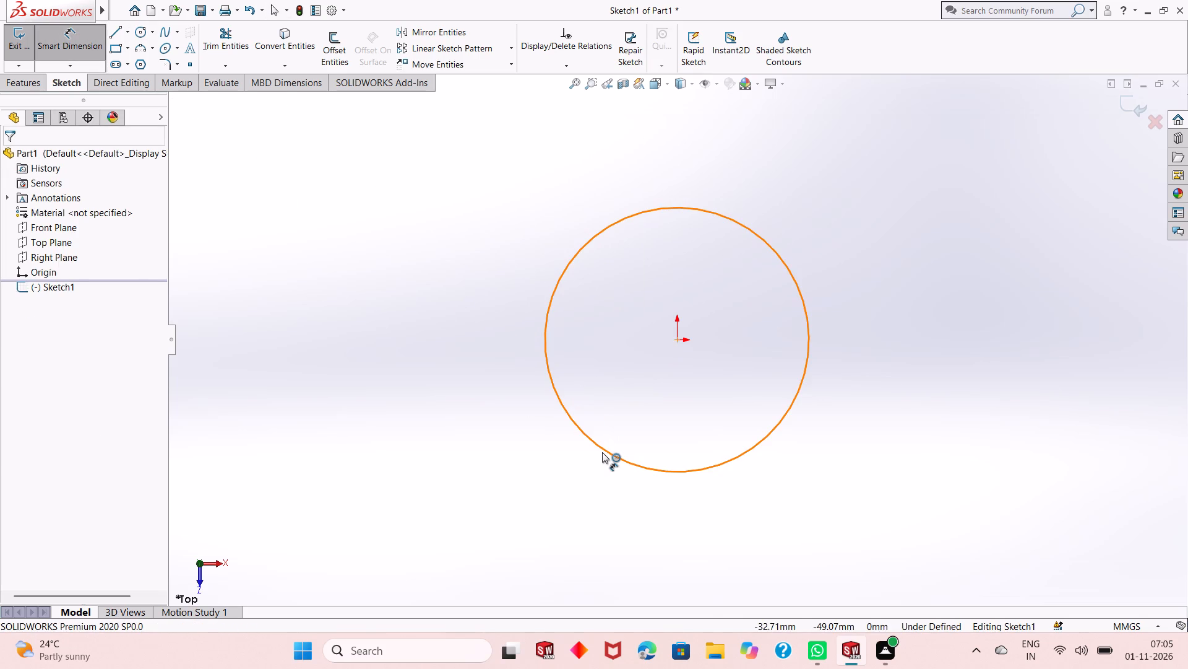
left_click(458, 540)
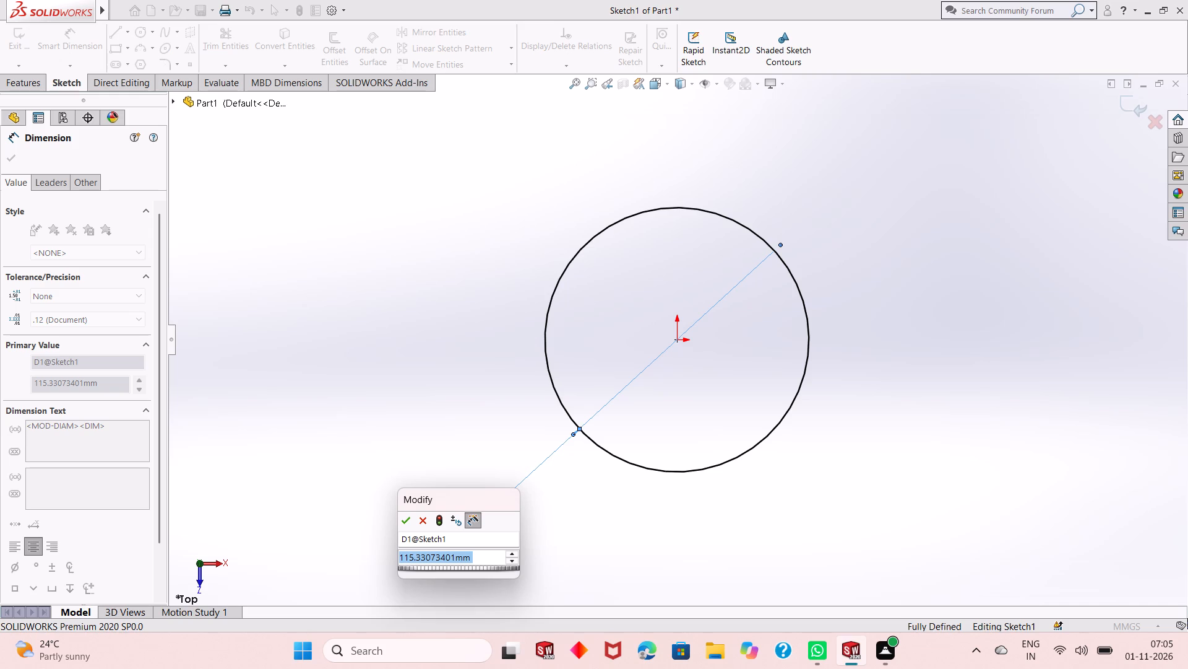
type("65")
key("Return")
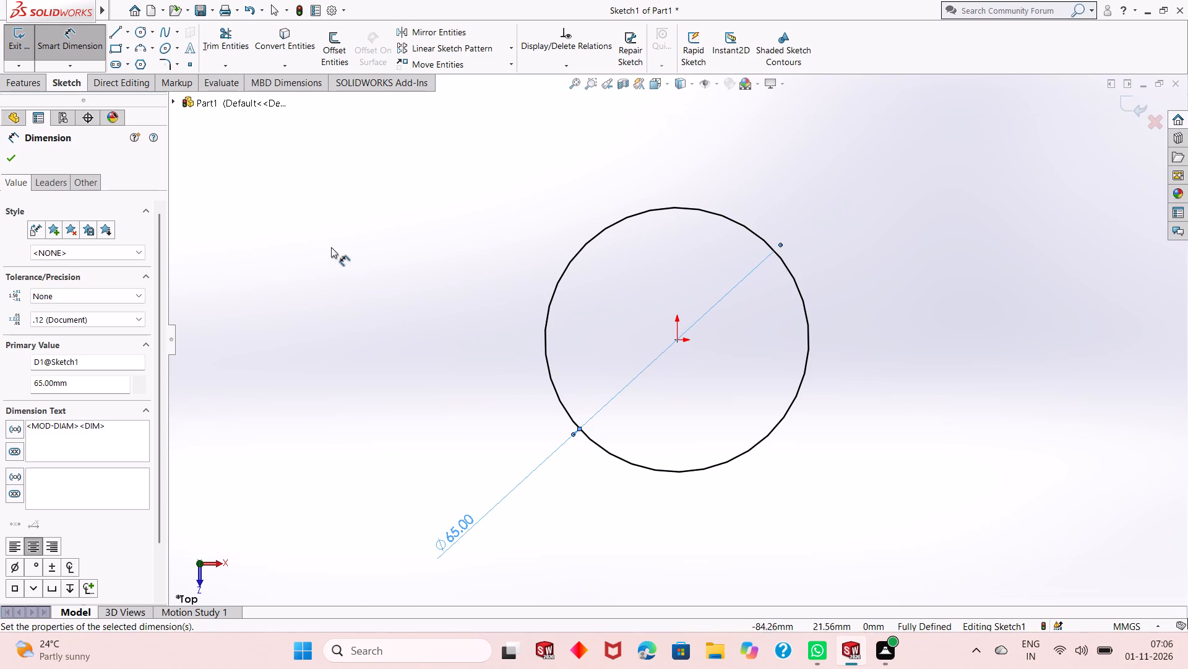
right_click(331, 247)
left_click(356, 291)
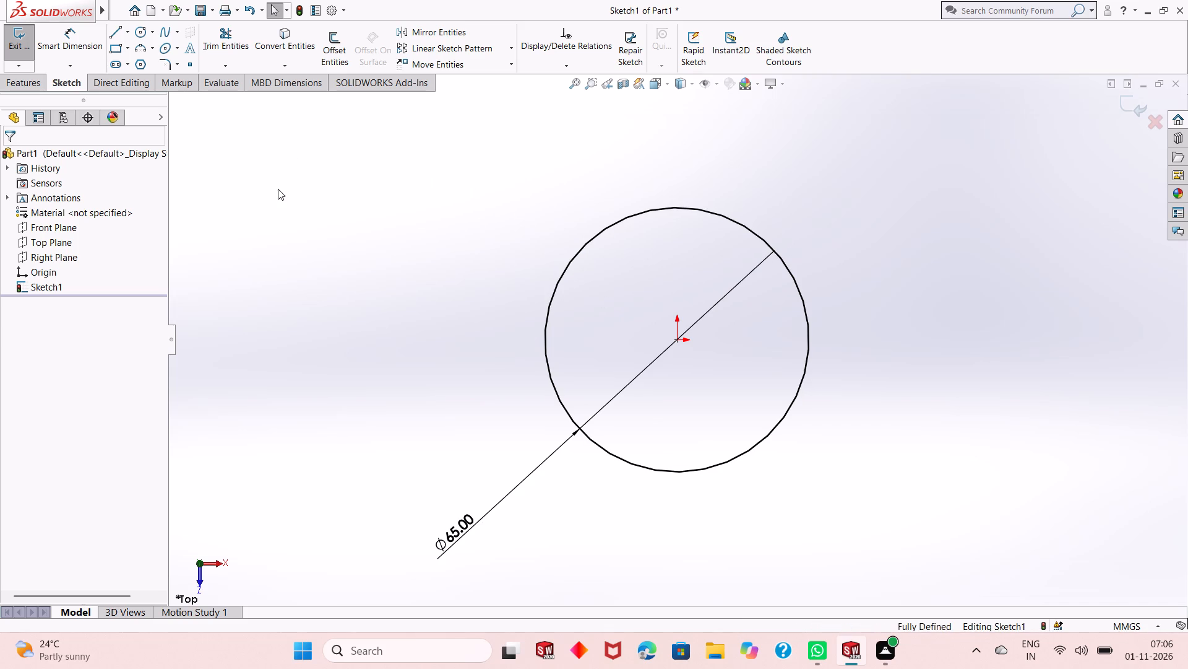
Draw a diagonal centerline about 49 mm long from the origin, up and to the right past the circle.
left_click(129, 28)
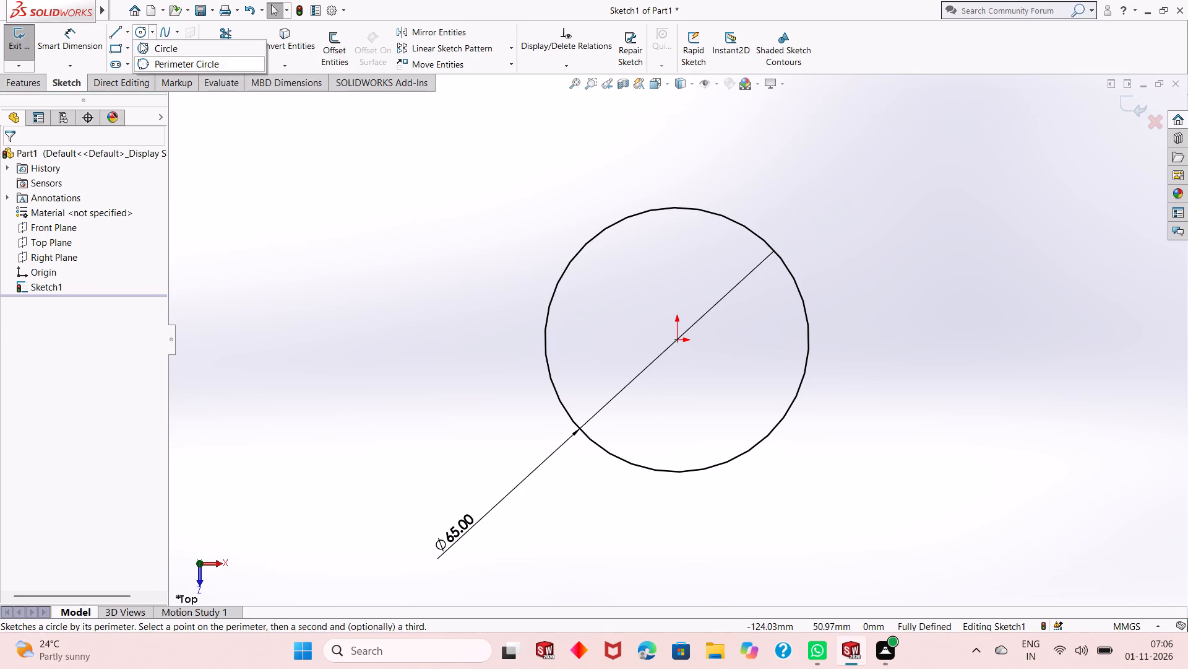
left_click(132, 63)
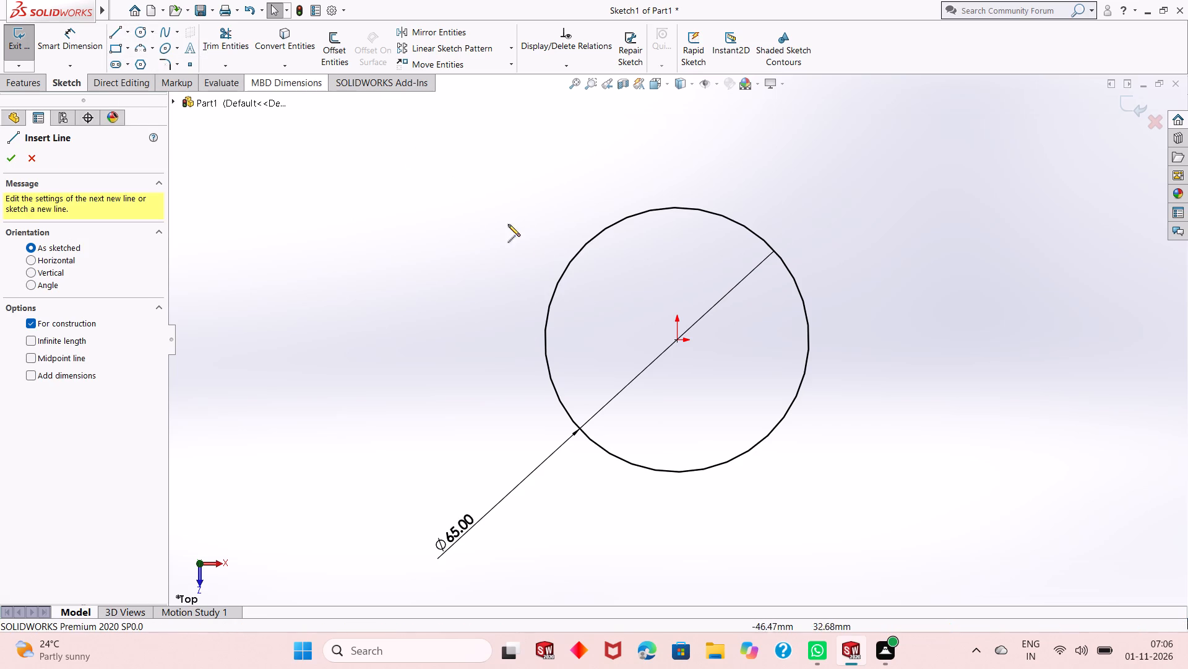
left_click(678, 342)
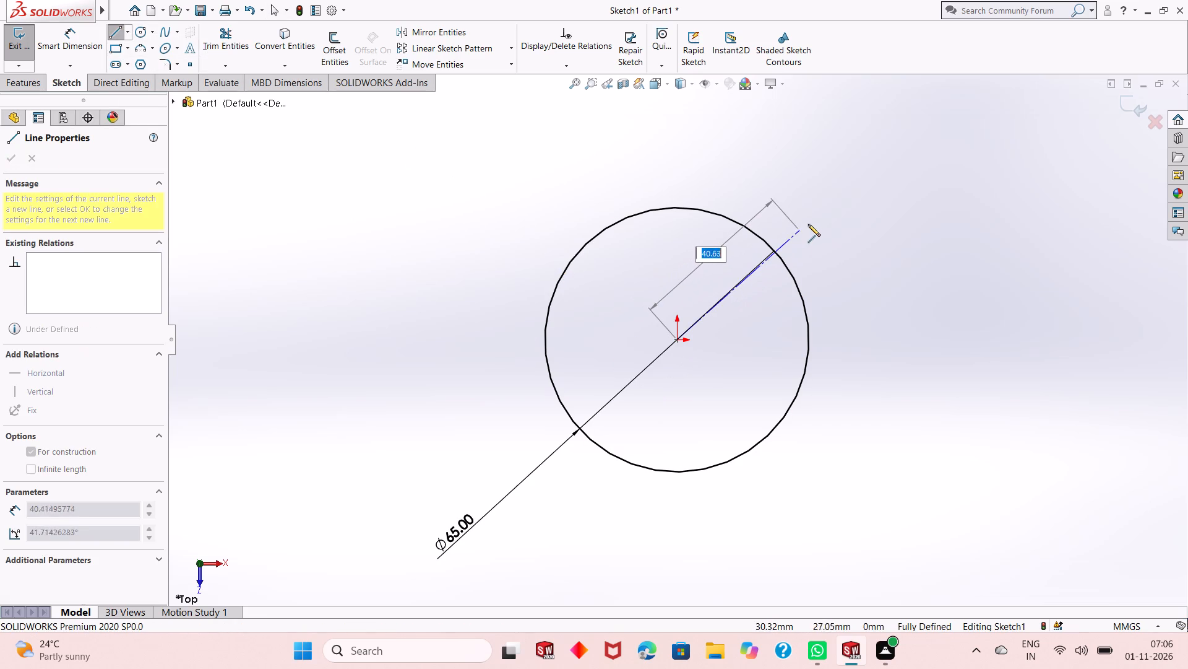
left_click(825, 204)
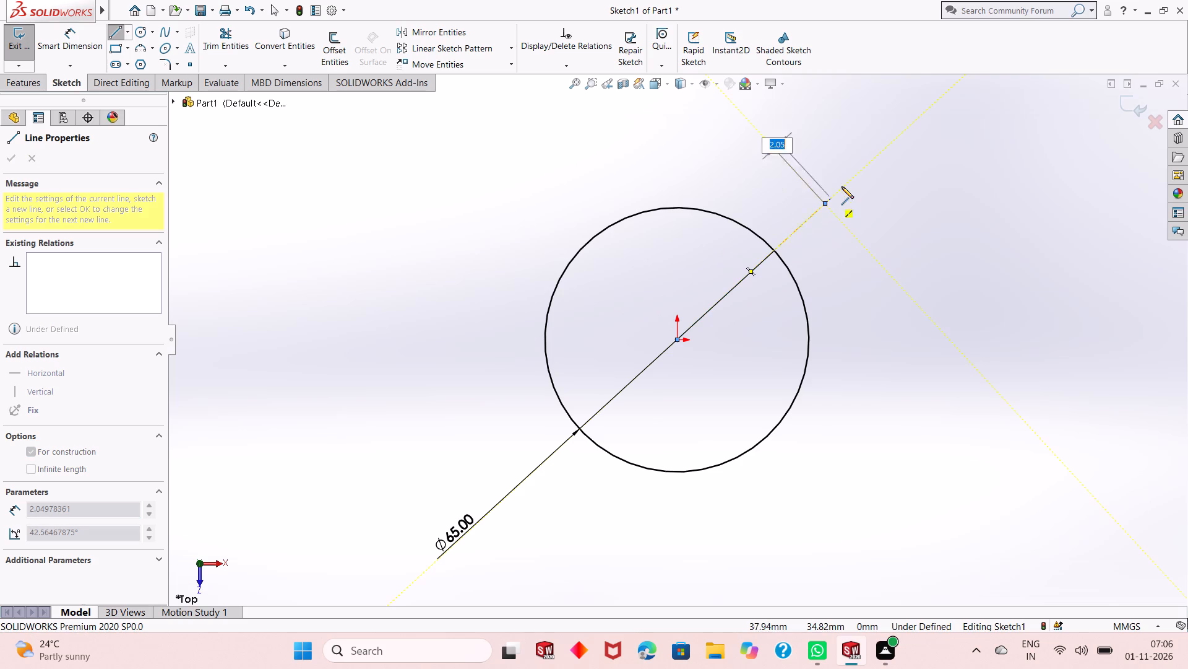
right_click(867, 174)
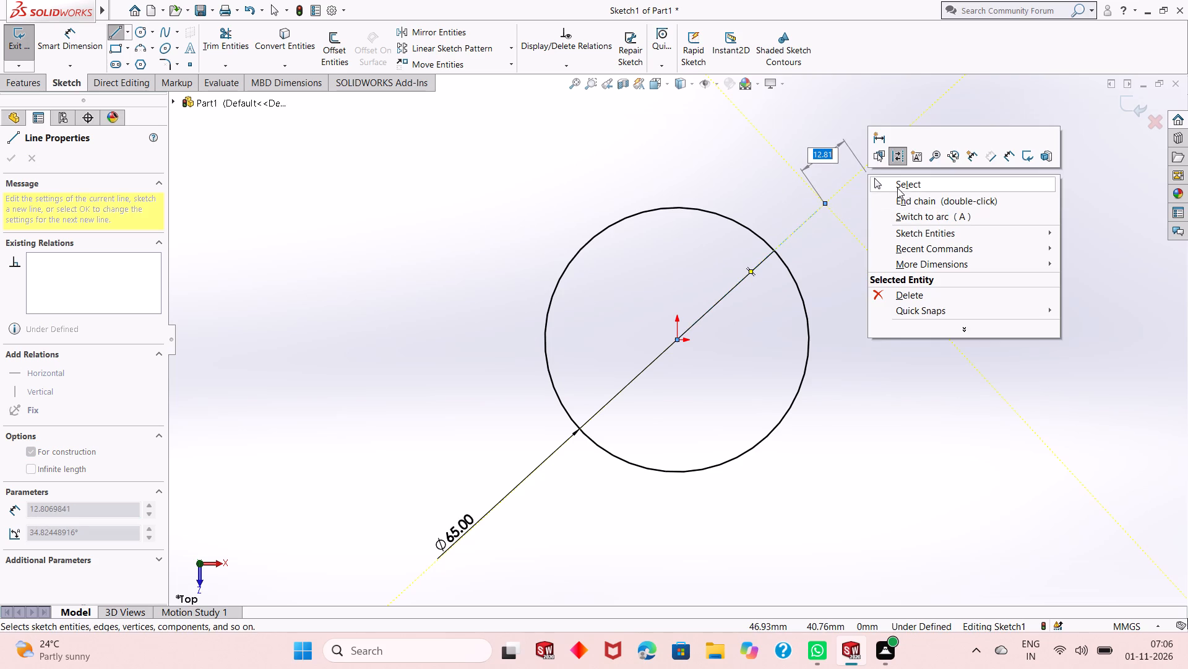
left_click(898, 187)
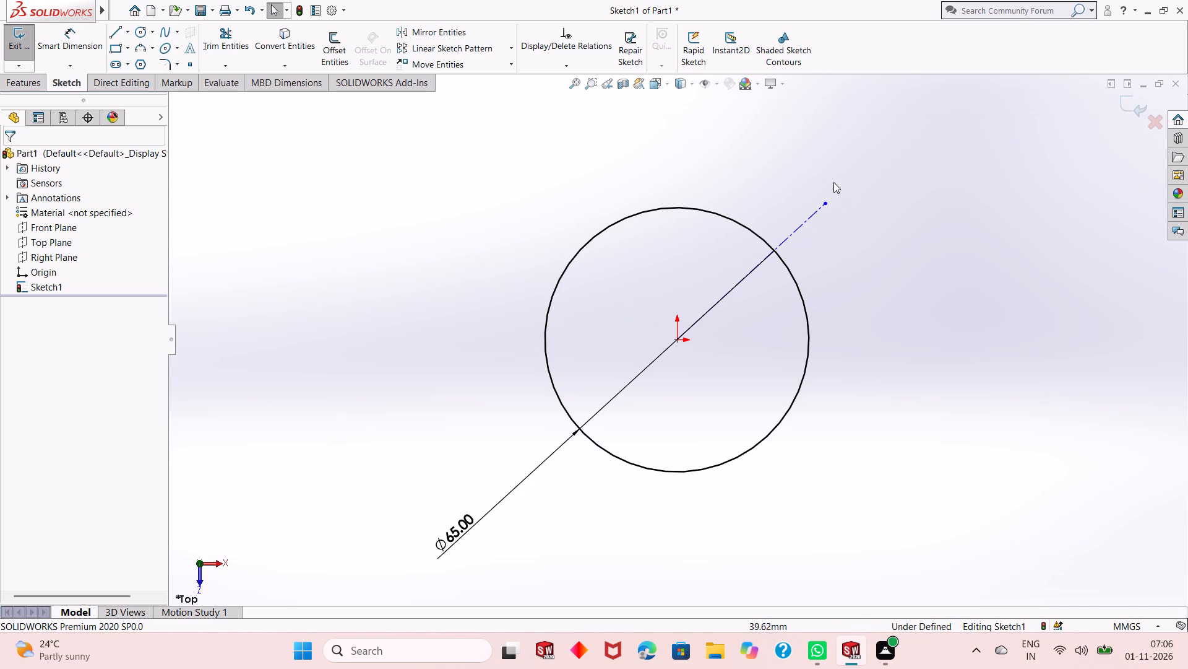
Dimension the angle between the centerline and the vertical through the origin to 45°.
left_click(80, 45)
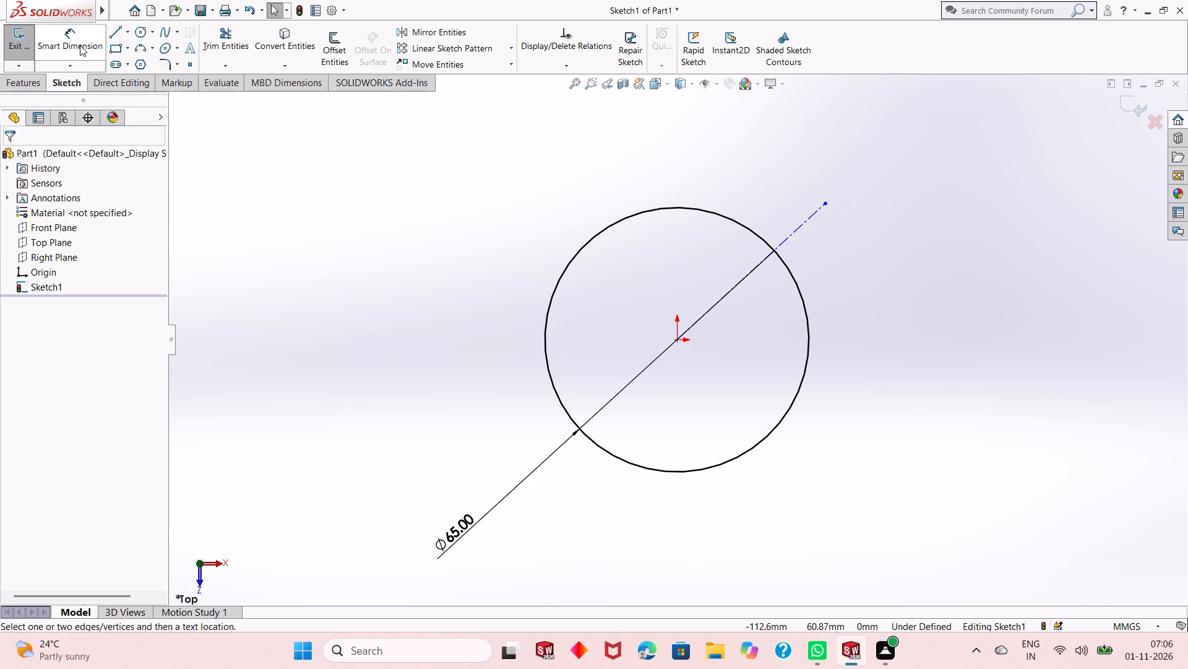
left_click(793, 235)
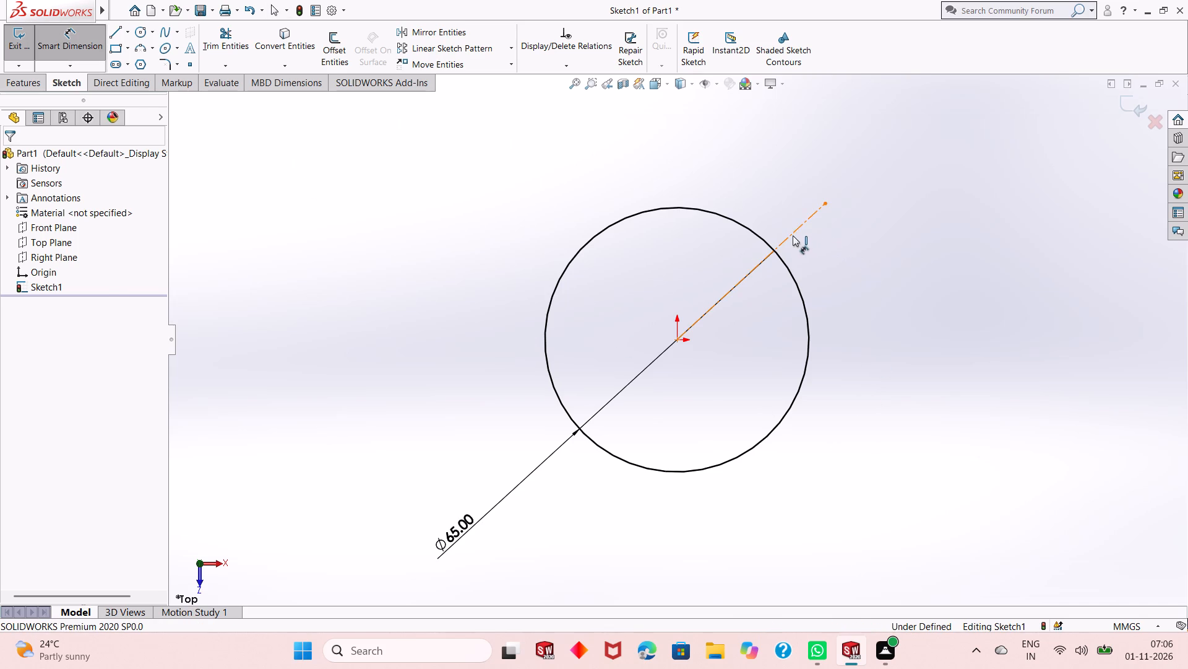
left_click(678, 340)
left_click(676, 306)
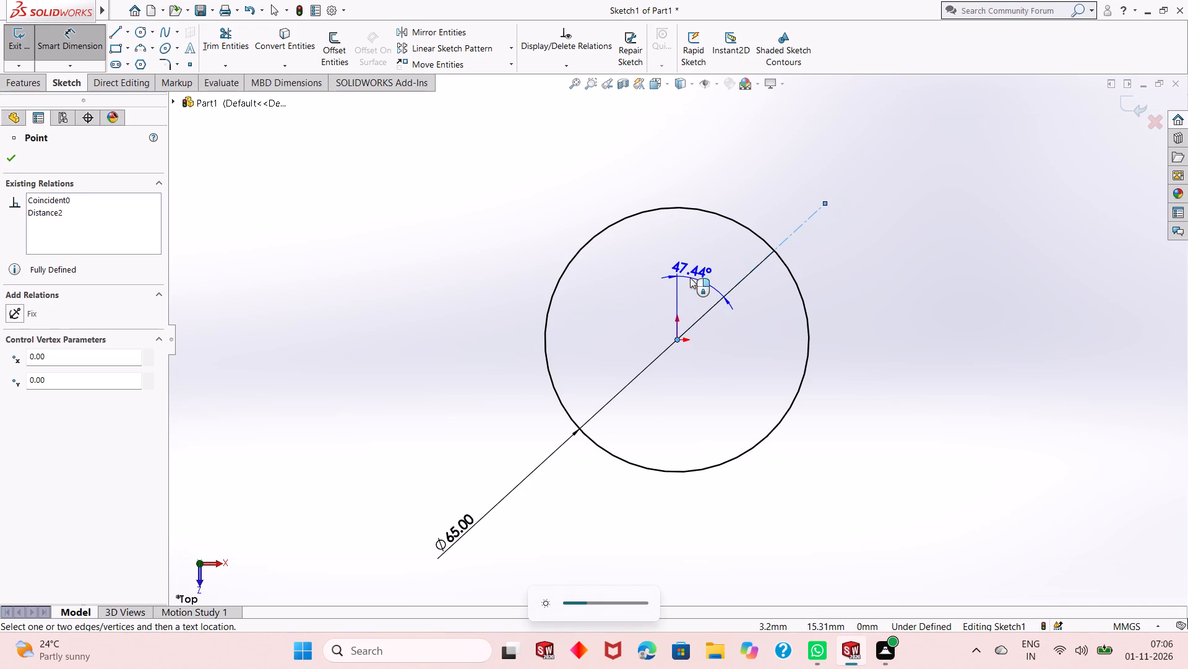
left_click(710, 262)
type("45")
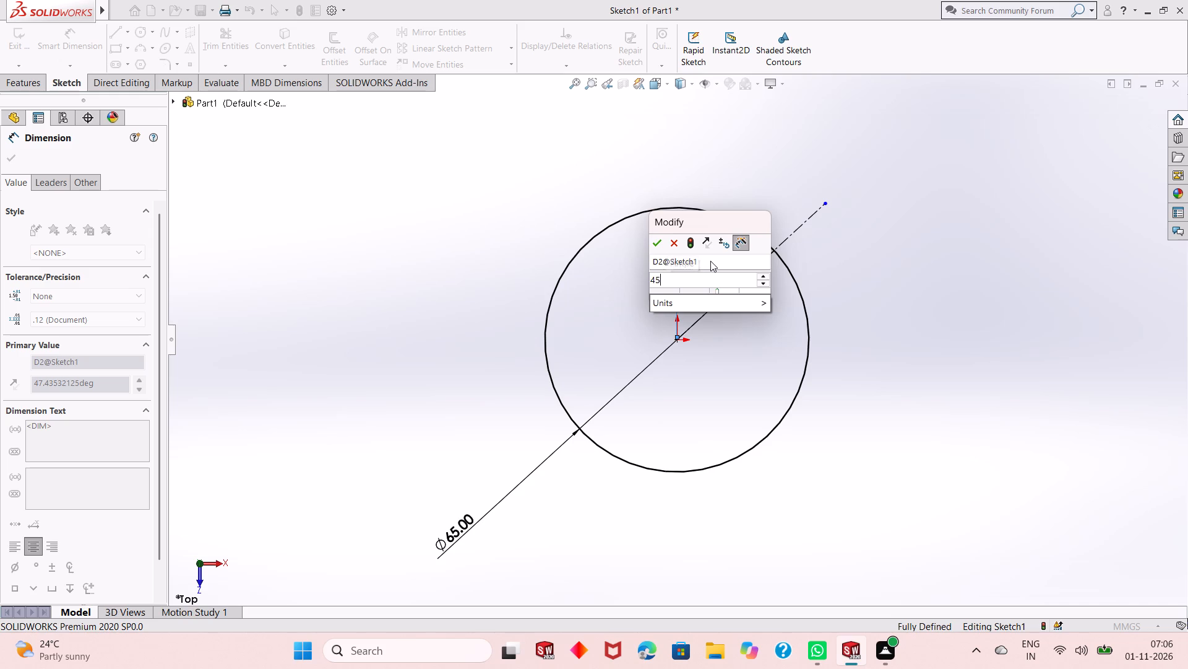
key("Return")
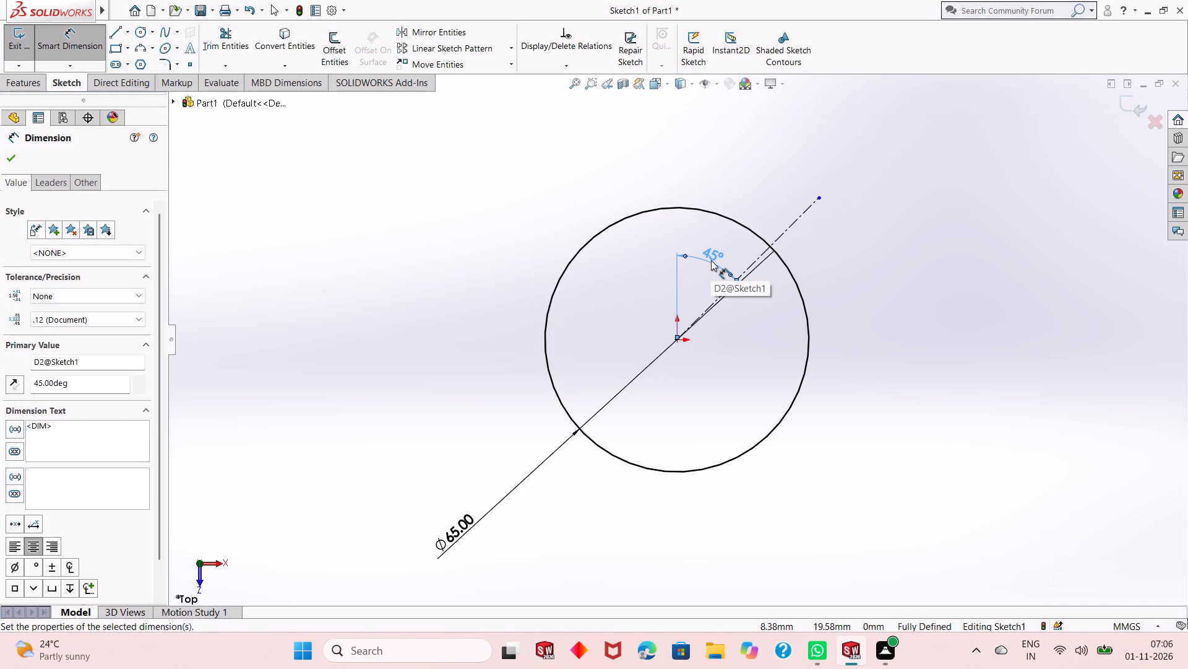
right_click(444, 191)
left_click(464, 233)
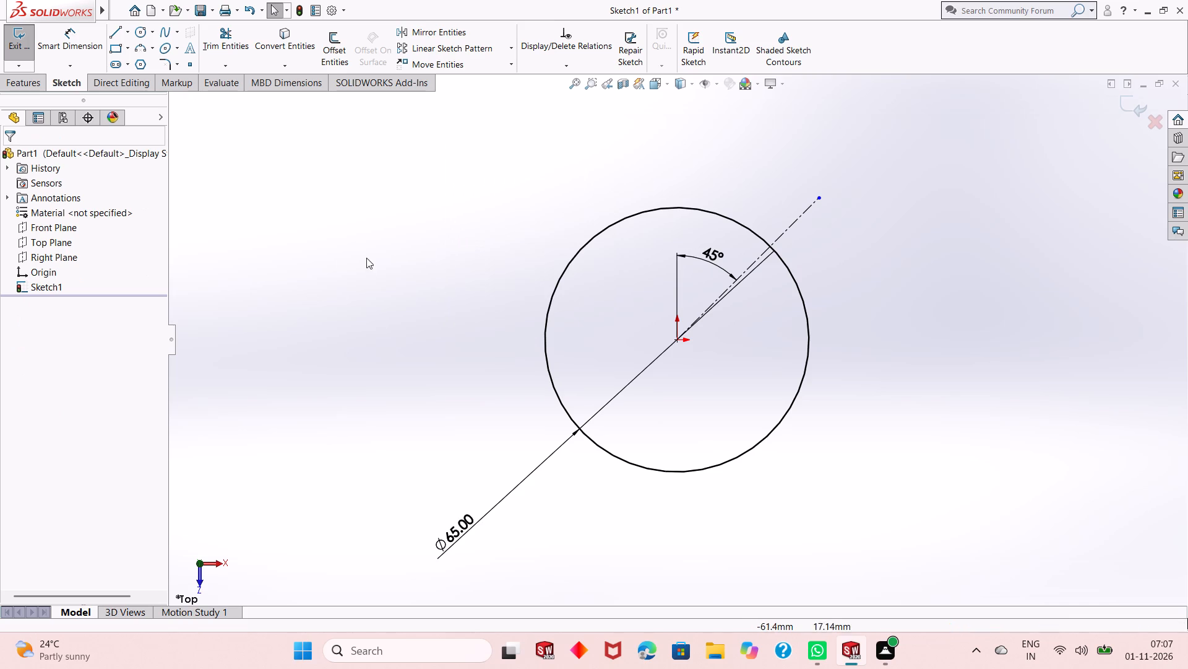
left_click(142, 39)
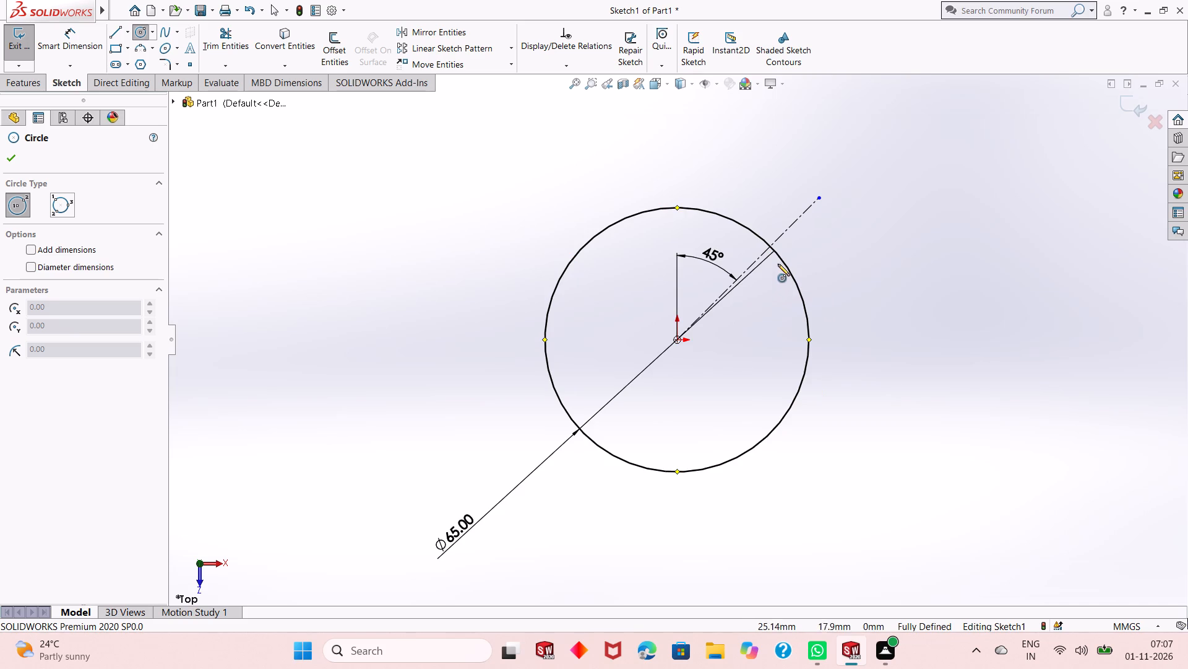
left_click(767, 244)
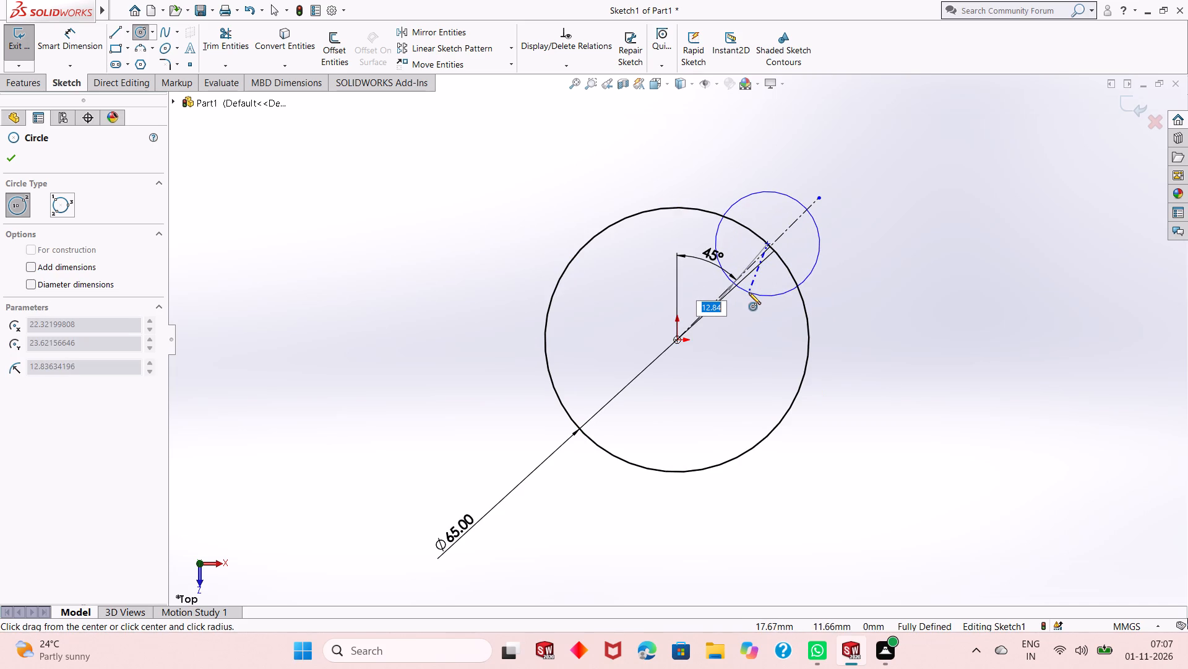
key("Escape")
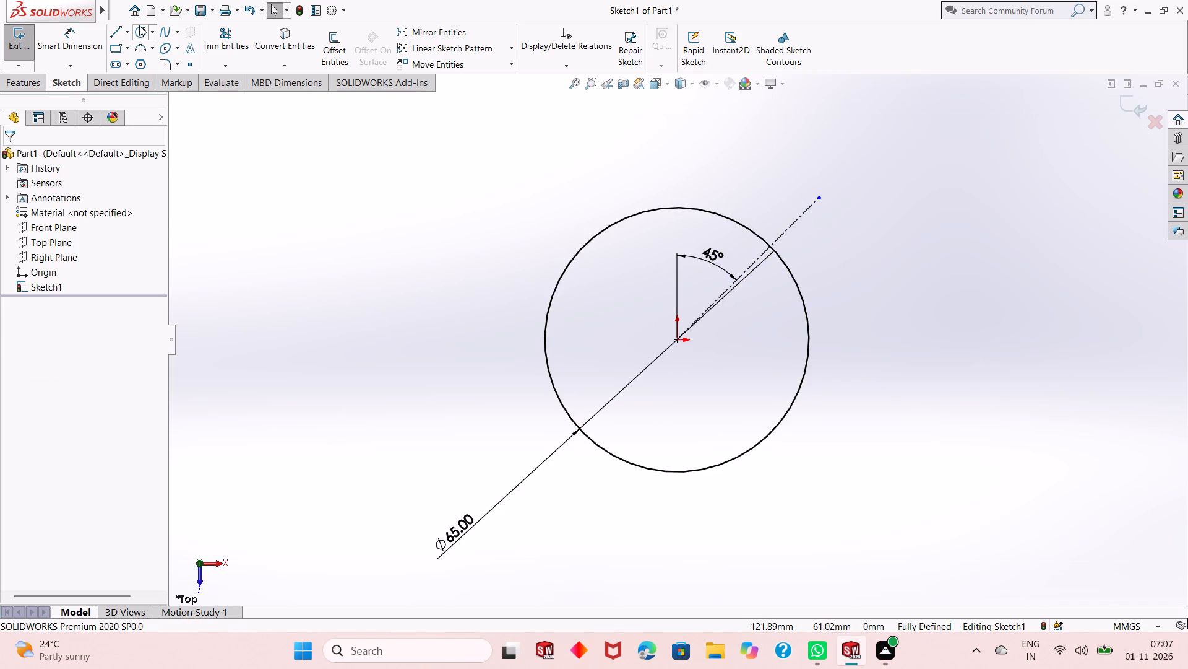
Sketch a small circle of about 7.6 mm radius centred where the centerline crosses the 65 mm circle.
left_click(139, 25)
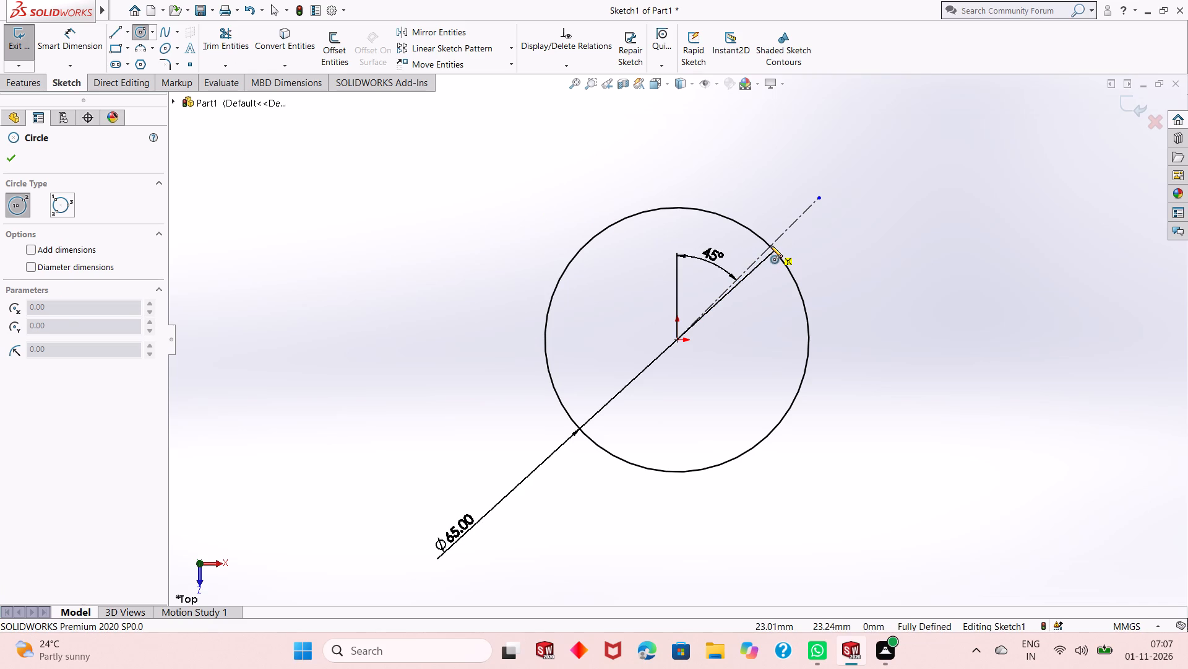
left_click(770, 245)
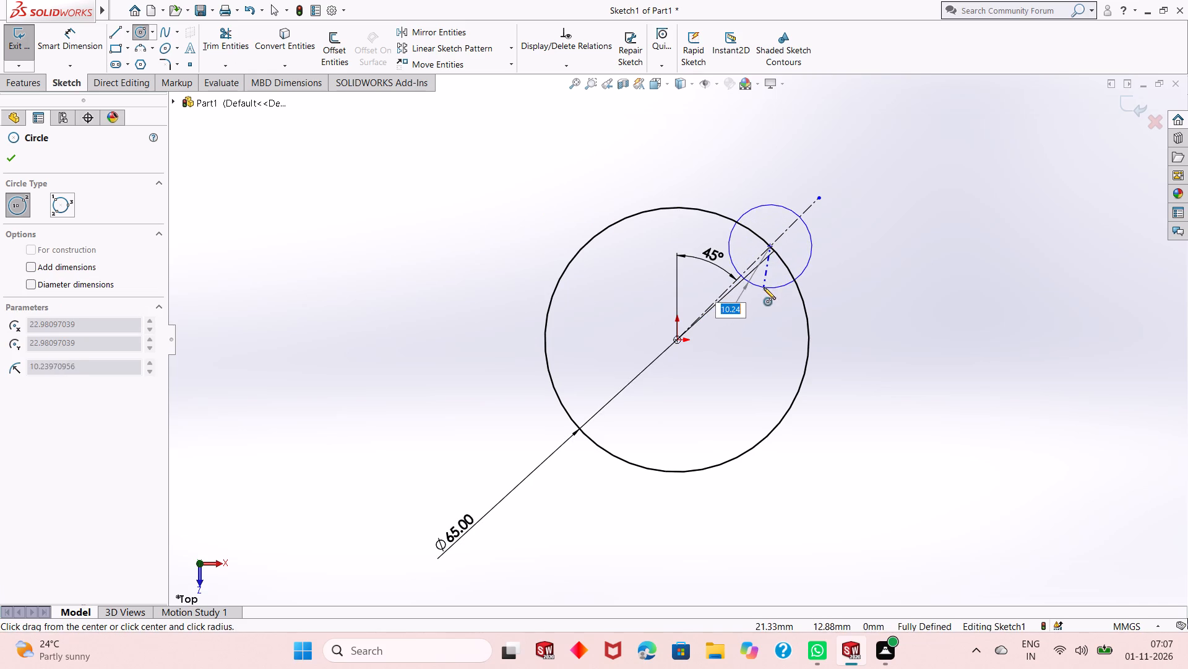
left_click(762, 276)
right_click(593, 127)
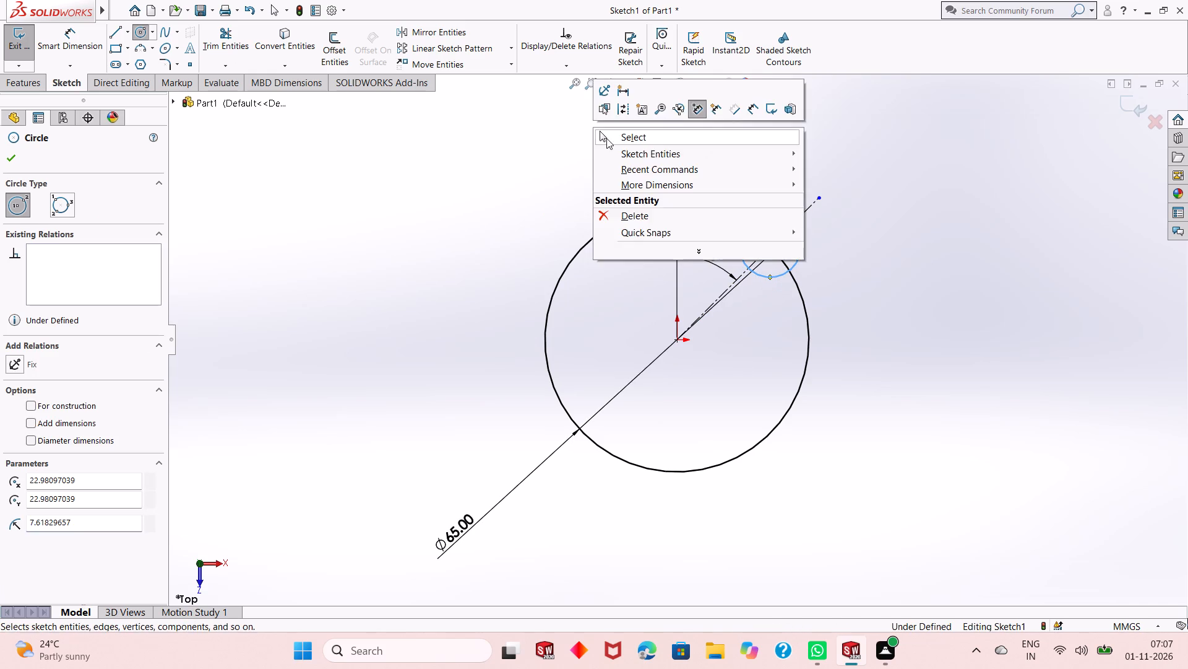
left_click(608, 139)
Dimension the small circle's diameter to 16 mm.
left_click(79, 48)
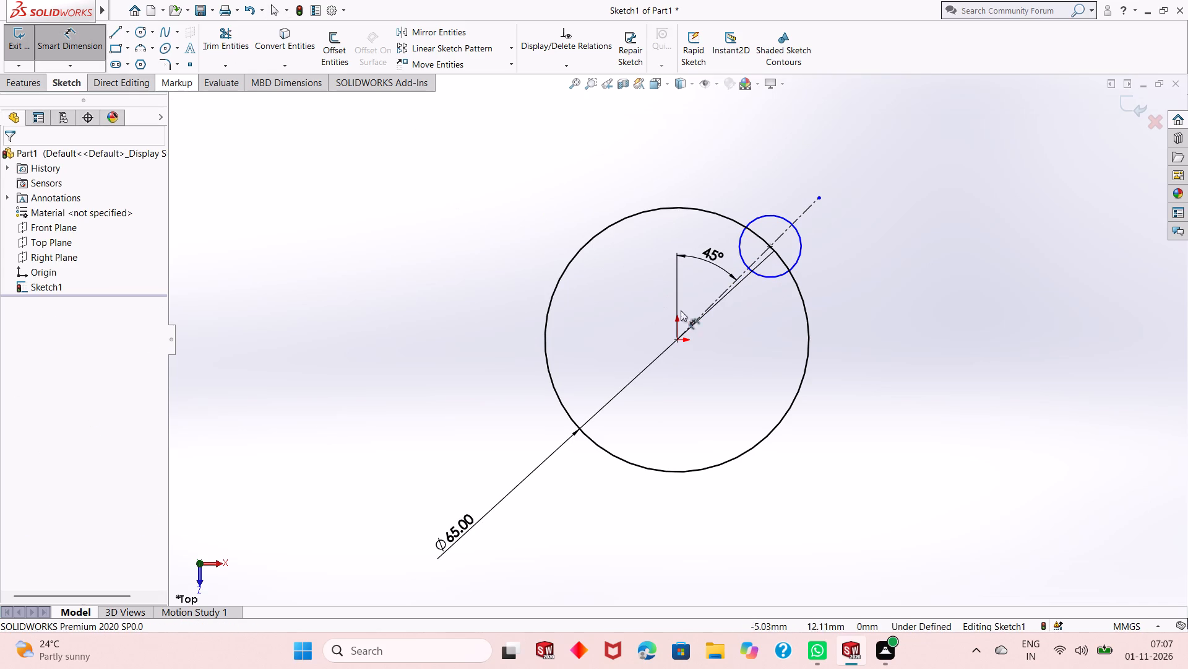
left_click(754, 271)
left_click(857, 334)
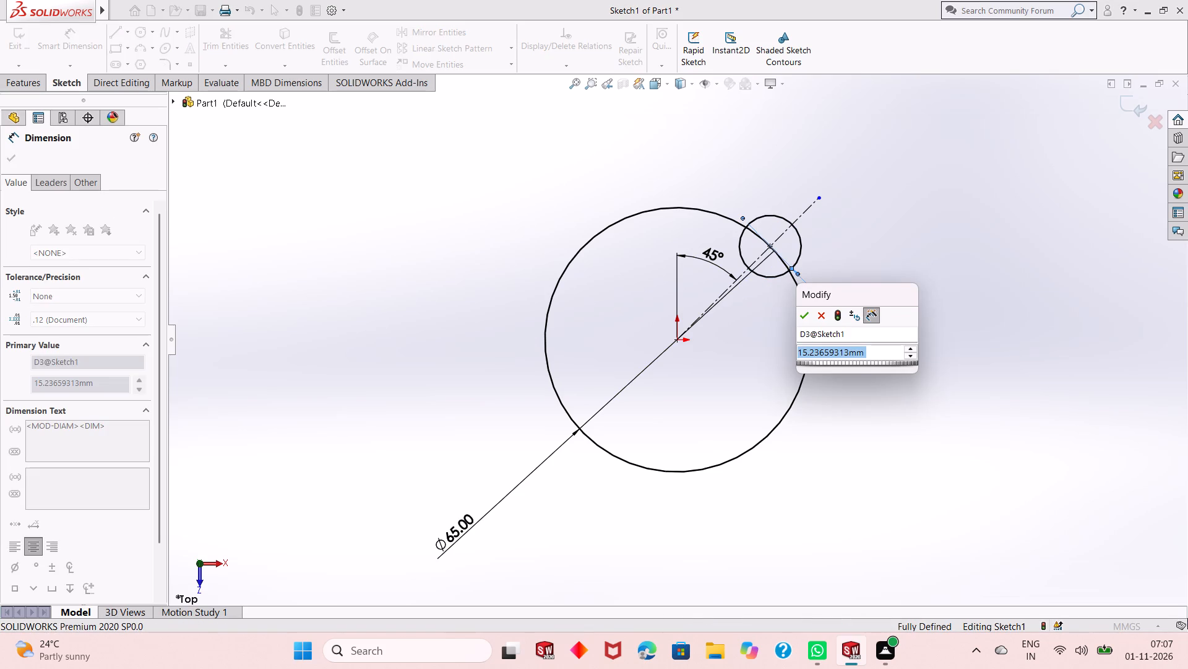
type("16")
key("Return")
scroll(857, 334, "up", 1)
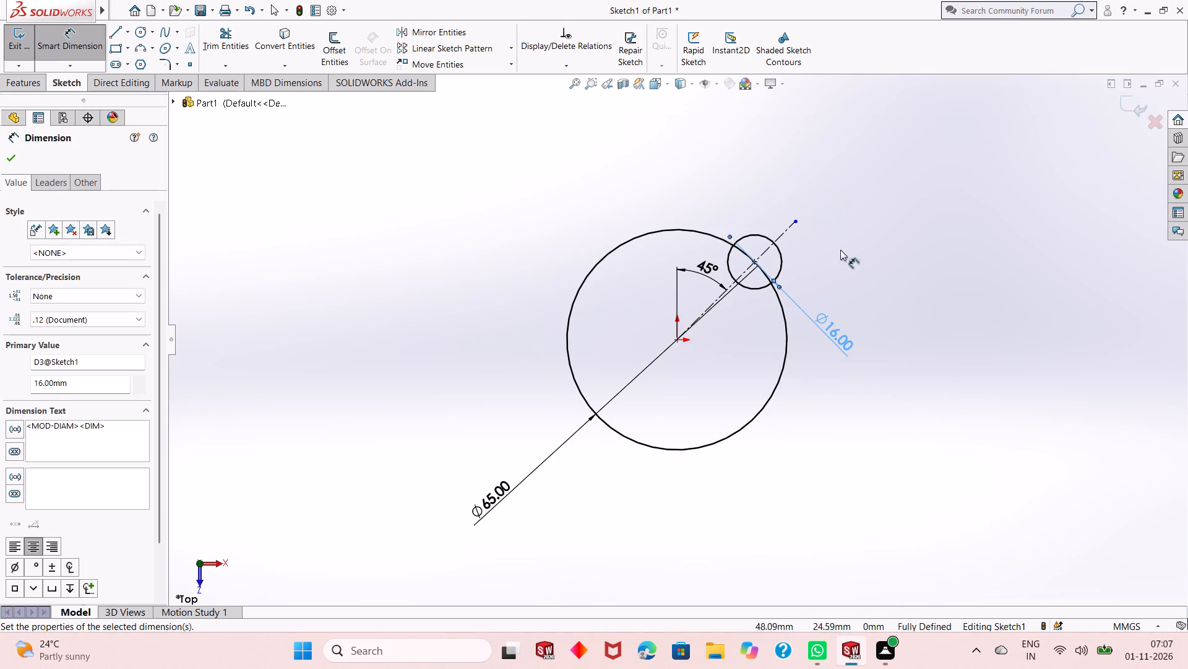
right_click(843, 238)
left_click(860, 279)
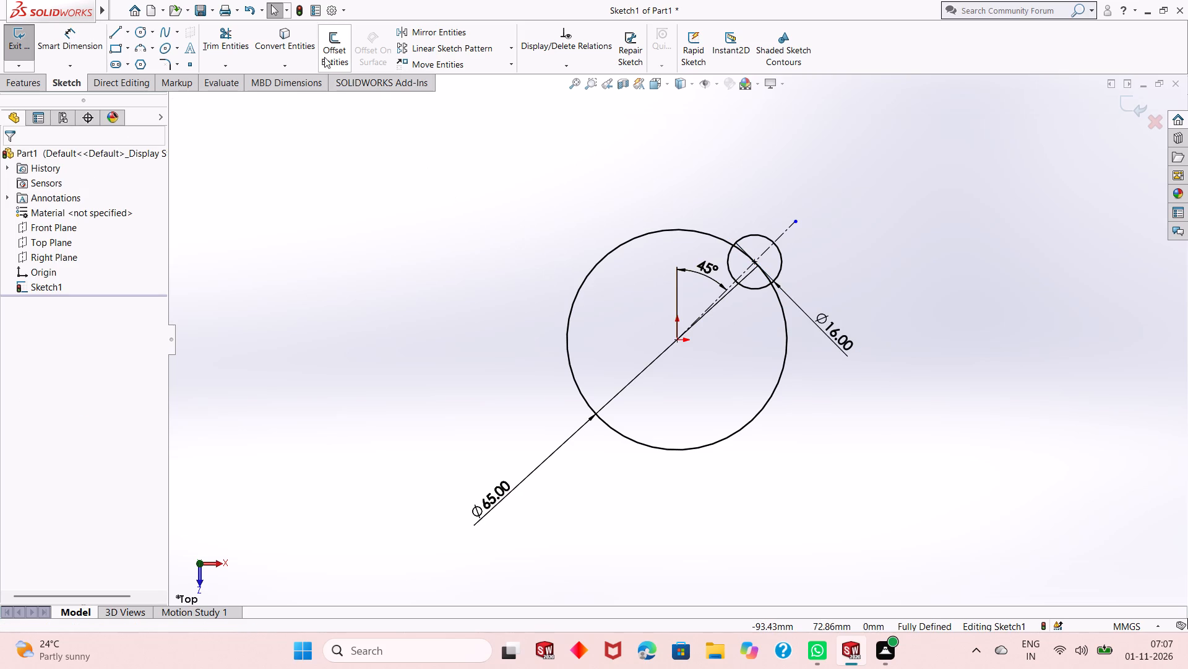
Trim away the 16 mm circle's portion inside the 65 mm circle and the 65 mm circle's segment inside the small circle.
left_click(225, 38)
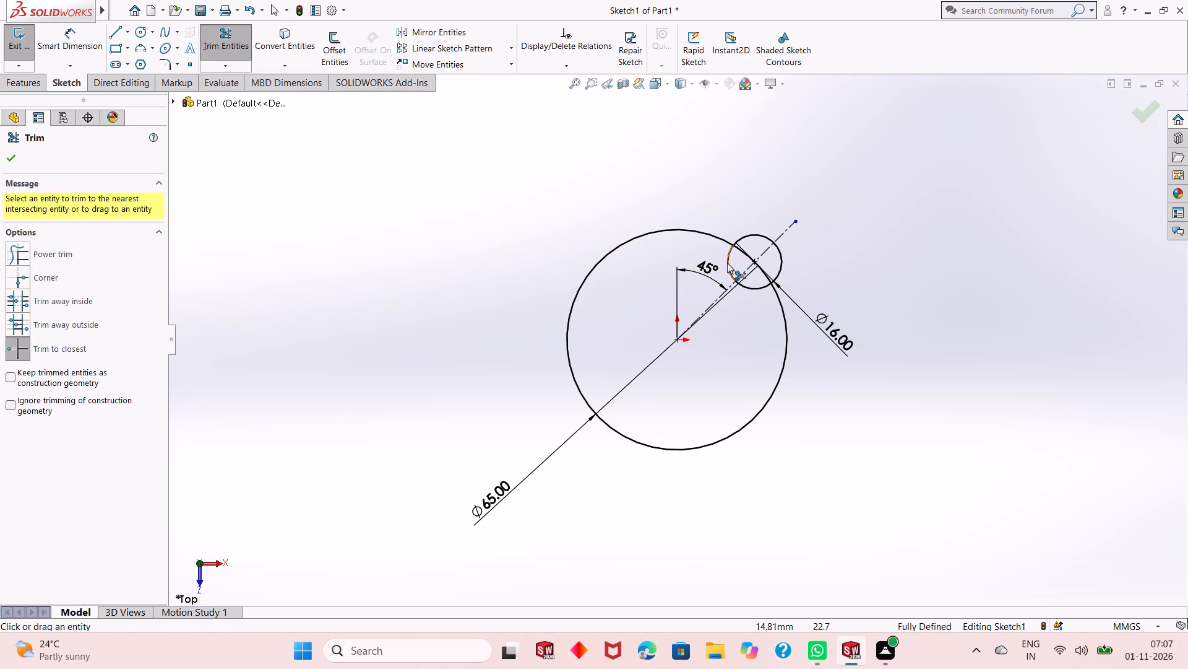
left_click(727, 263)
left_click(752, 286)
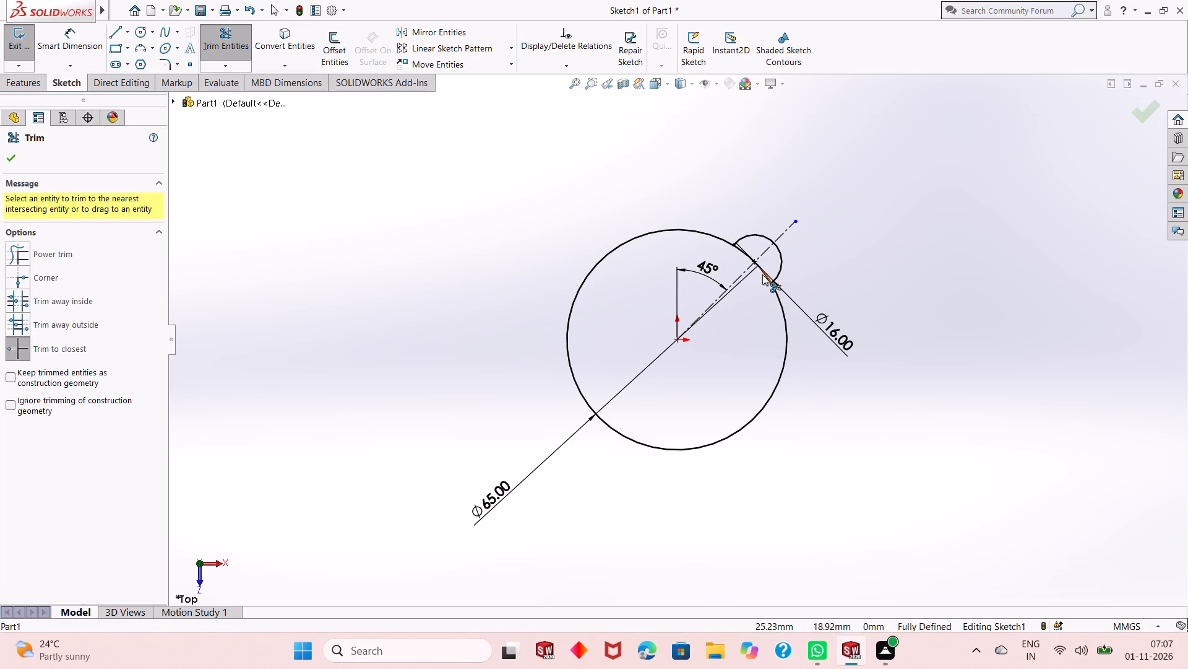
left_click(762, 274)
left_click(746, 255)
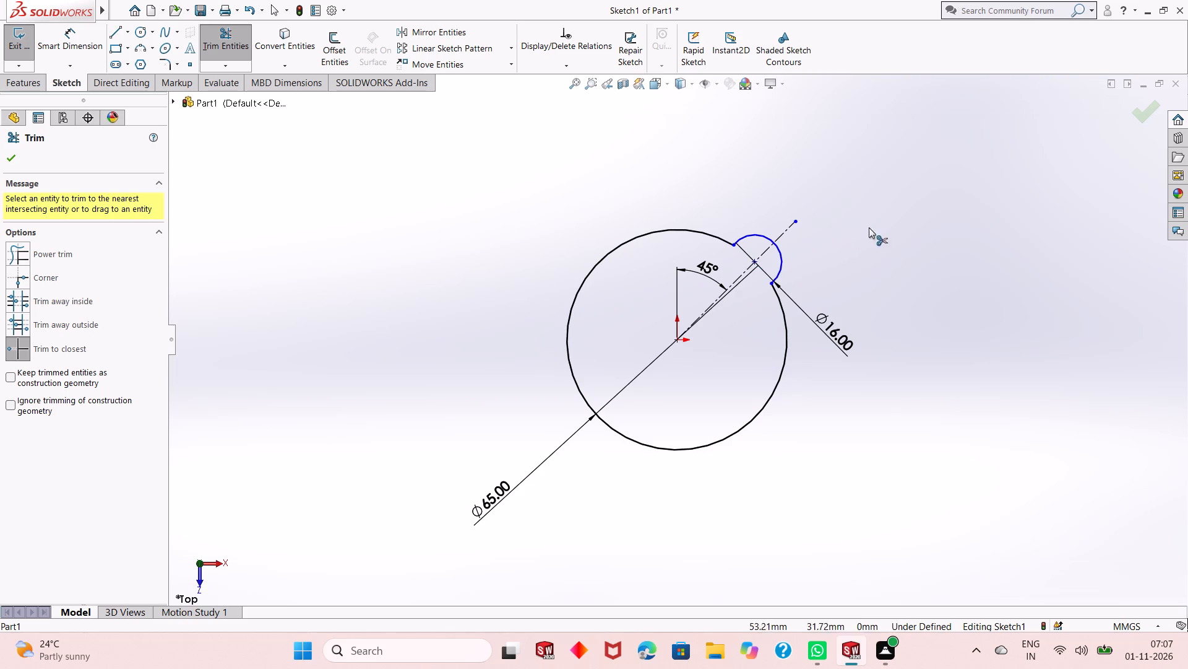
right_click(880, 217)
left_click(900, 256)
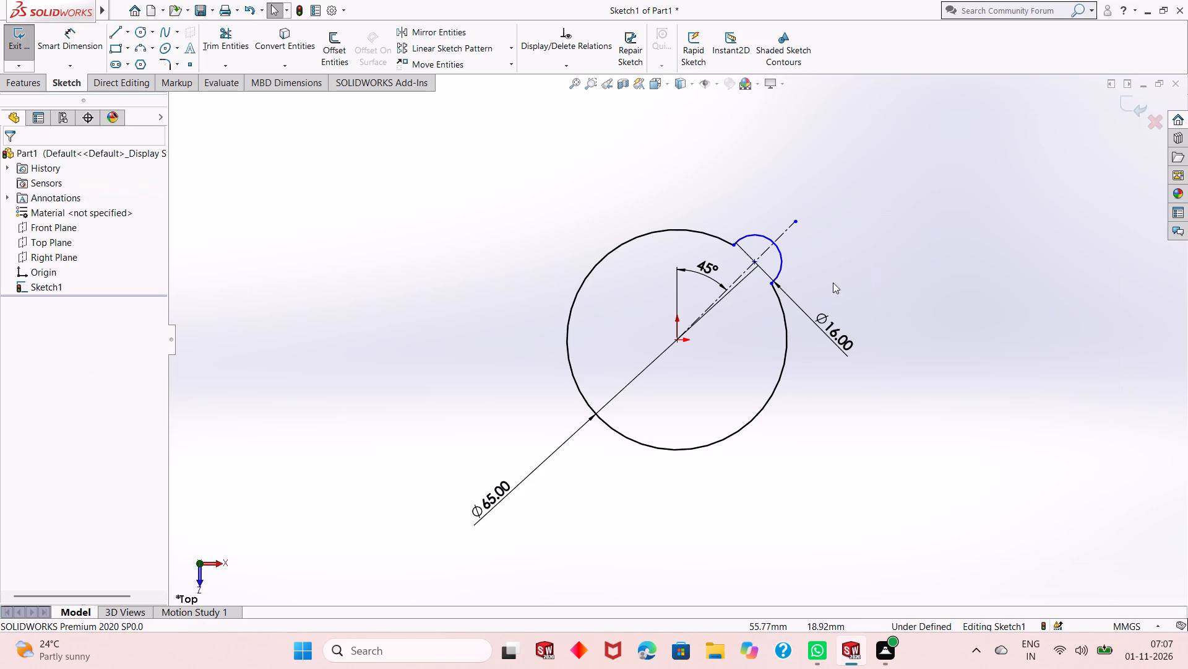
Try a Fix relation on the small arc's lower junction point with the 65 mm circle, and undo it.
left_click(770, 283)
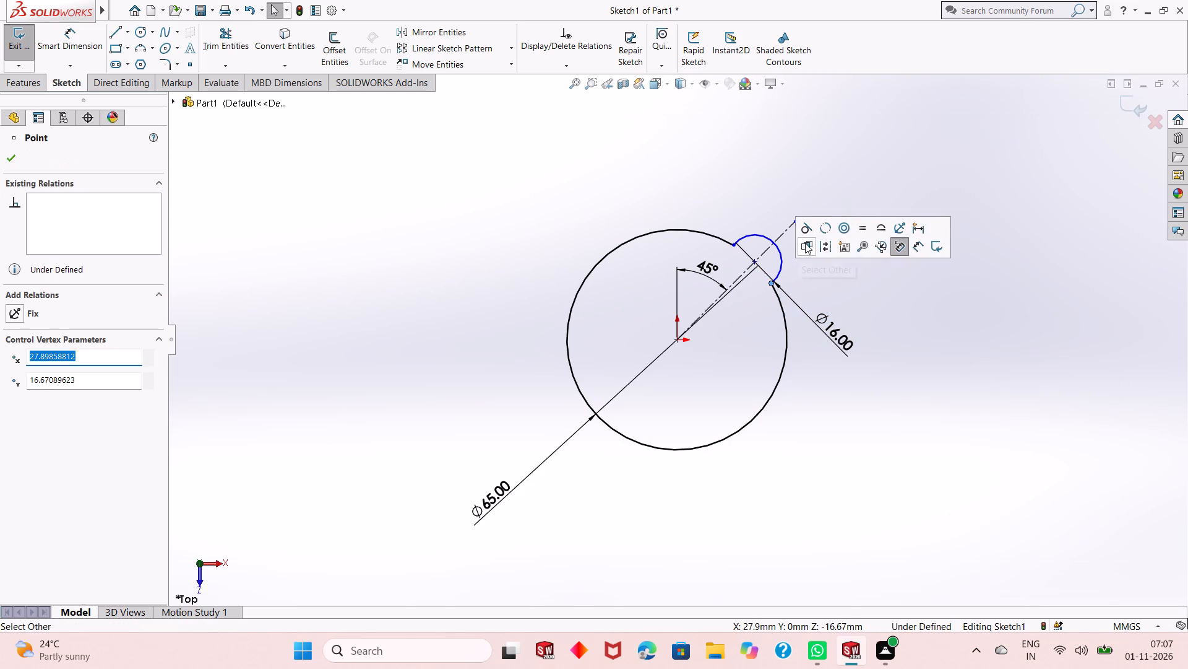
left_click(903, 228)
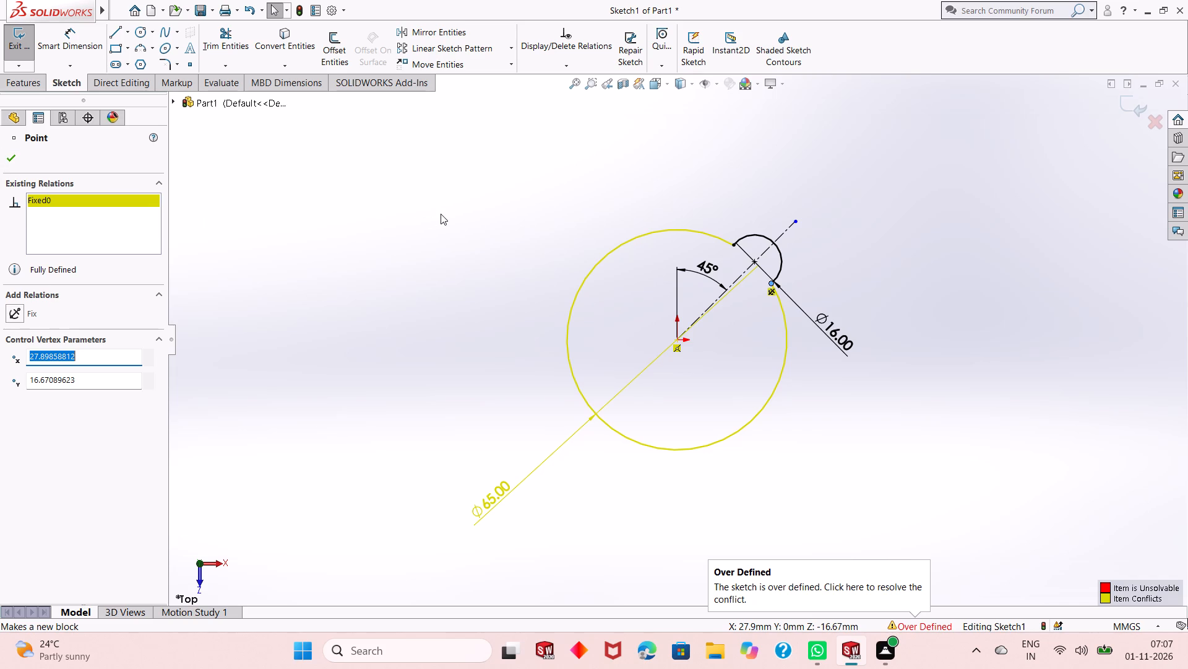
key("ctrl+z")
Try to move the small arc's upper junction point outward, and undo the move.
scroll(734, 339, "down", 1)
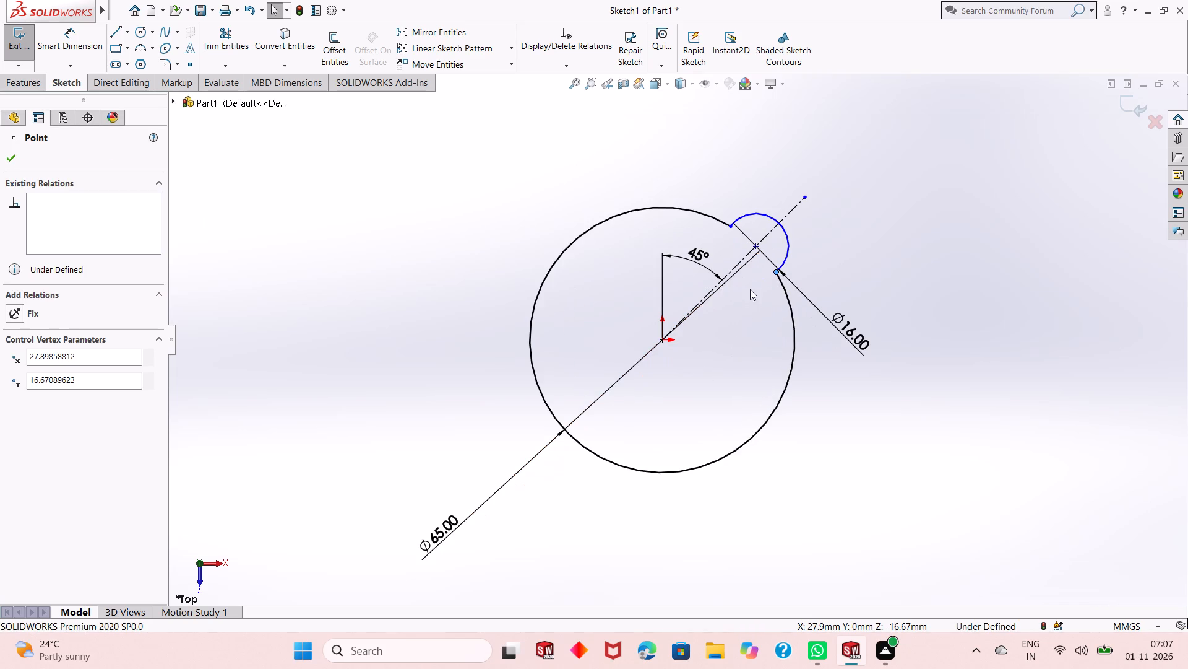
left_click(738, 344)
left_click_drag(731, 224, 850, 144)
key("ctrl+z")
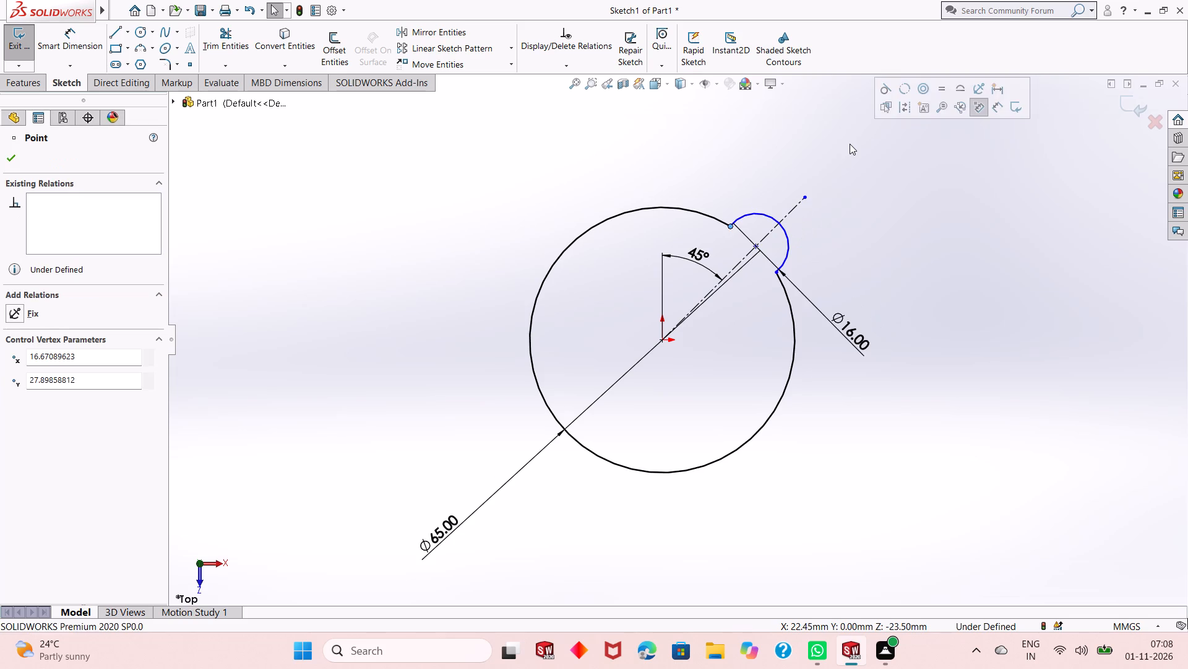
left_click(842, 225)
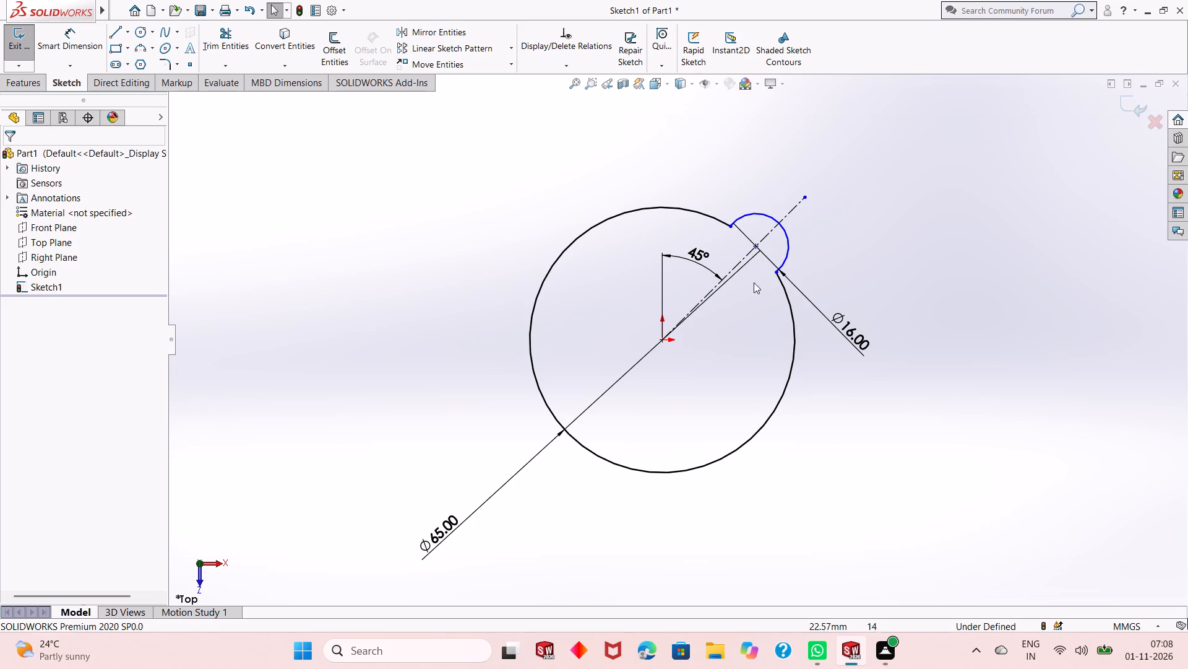
Add a Fix relation to the centre point of the 16 mm arc.
left_click(757, 245)
left_click(764, 234)
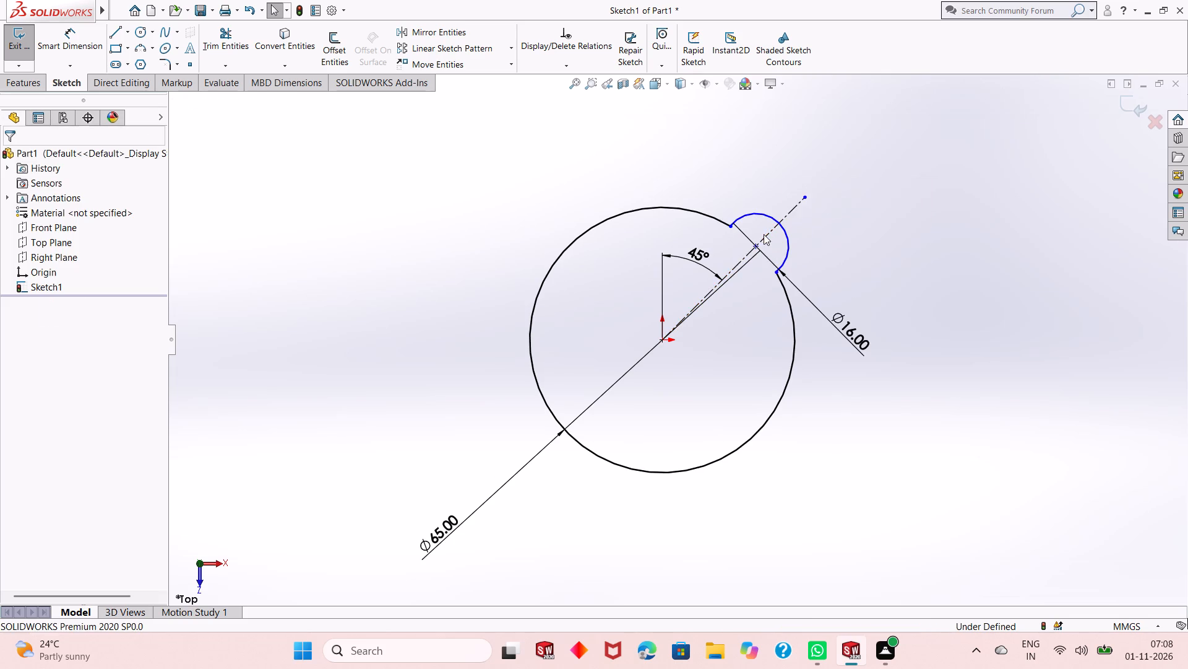
left_click(755, 245, "ctrl")
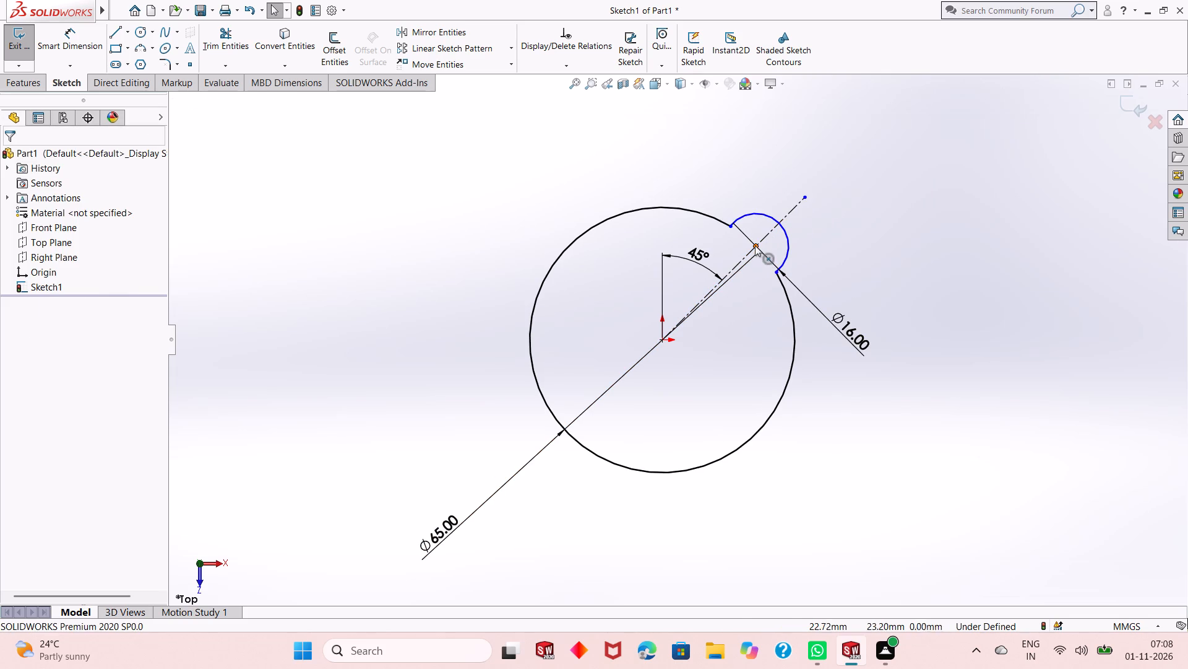
left_click(790, 193)
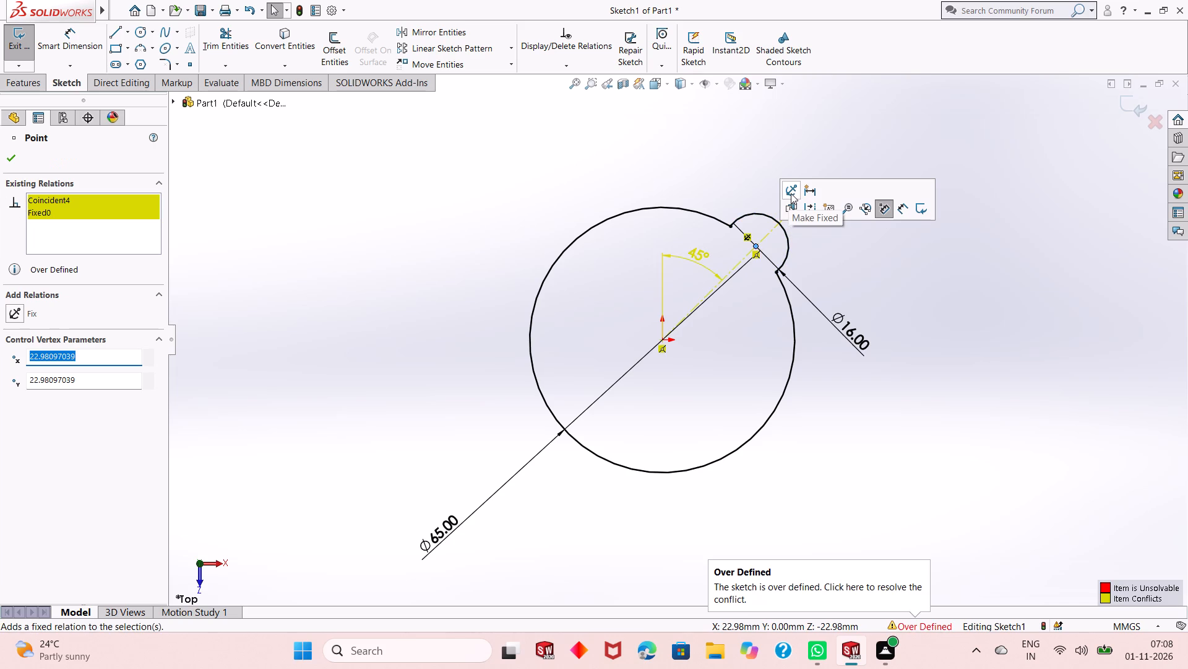
key("Escape")
key("Escape")
key("Escape")
key("Escape")
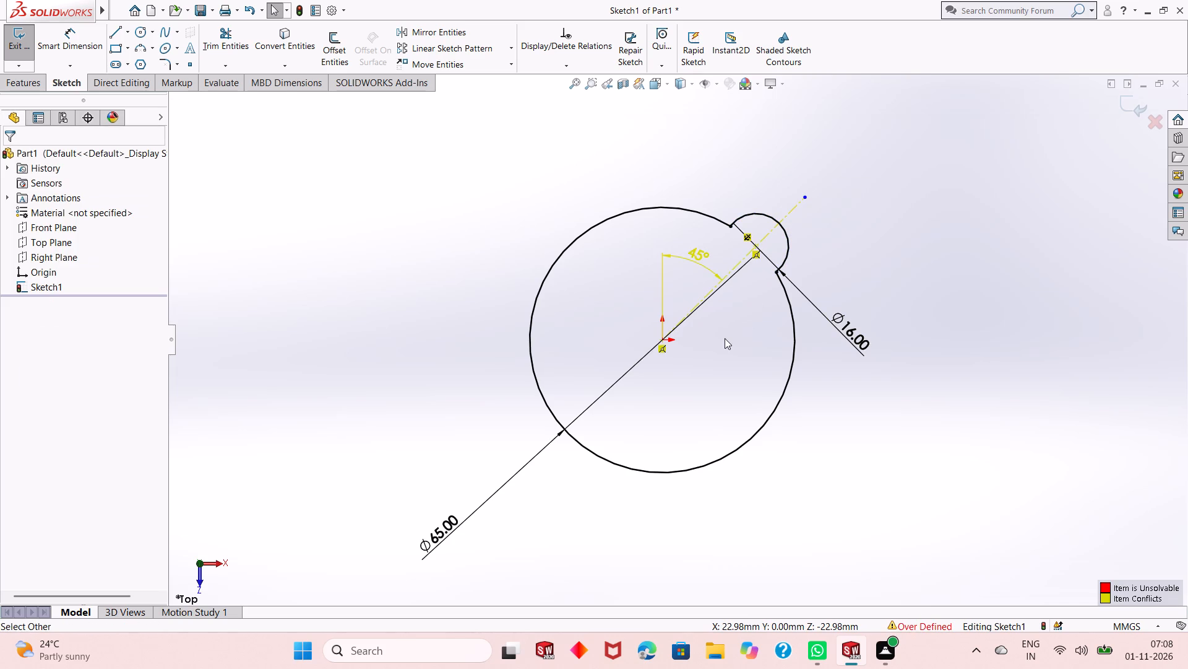
Delete the 45° angle dimension between the centerline and the vertical.
right_click(699, 259)
left_click(748, 427)
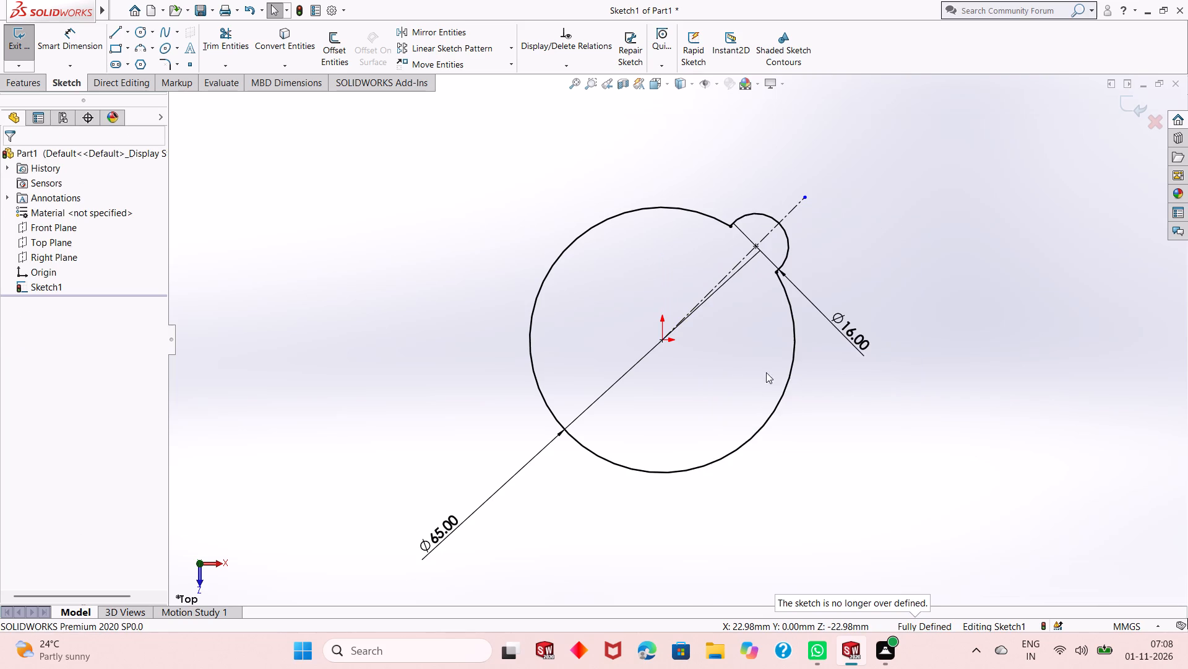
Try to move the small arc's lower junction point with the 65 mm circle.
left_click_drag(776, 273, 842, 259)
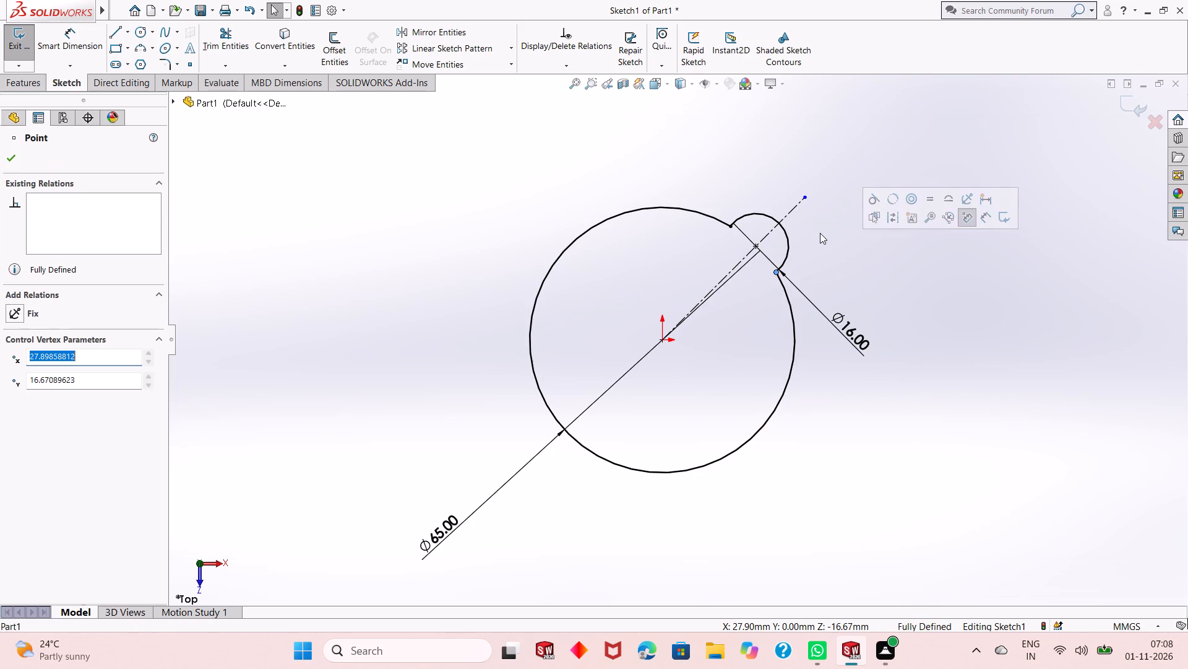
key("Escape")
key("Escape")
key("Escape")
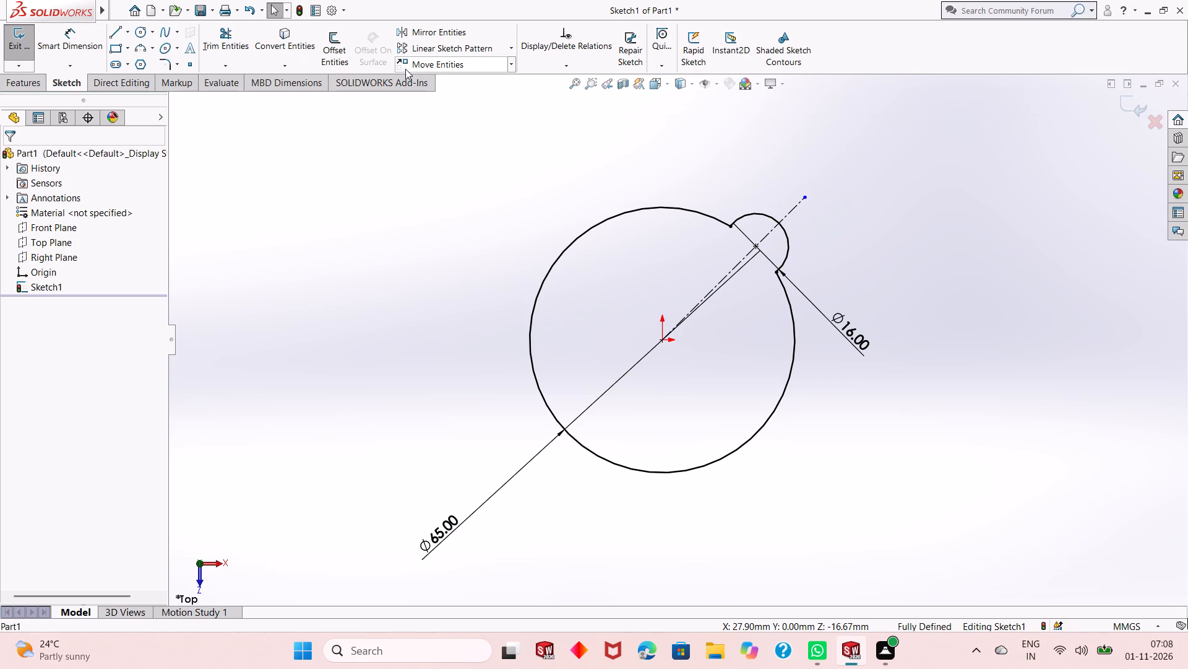
Circular-pattern the 16 mm arc around the origin with 4 equally spaced instances over 360°.
left_click(770, 216)
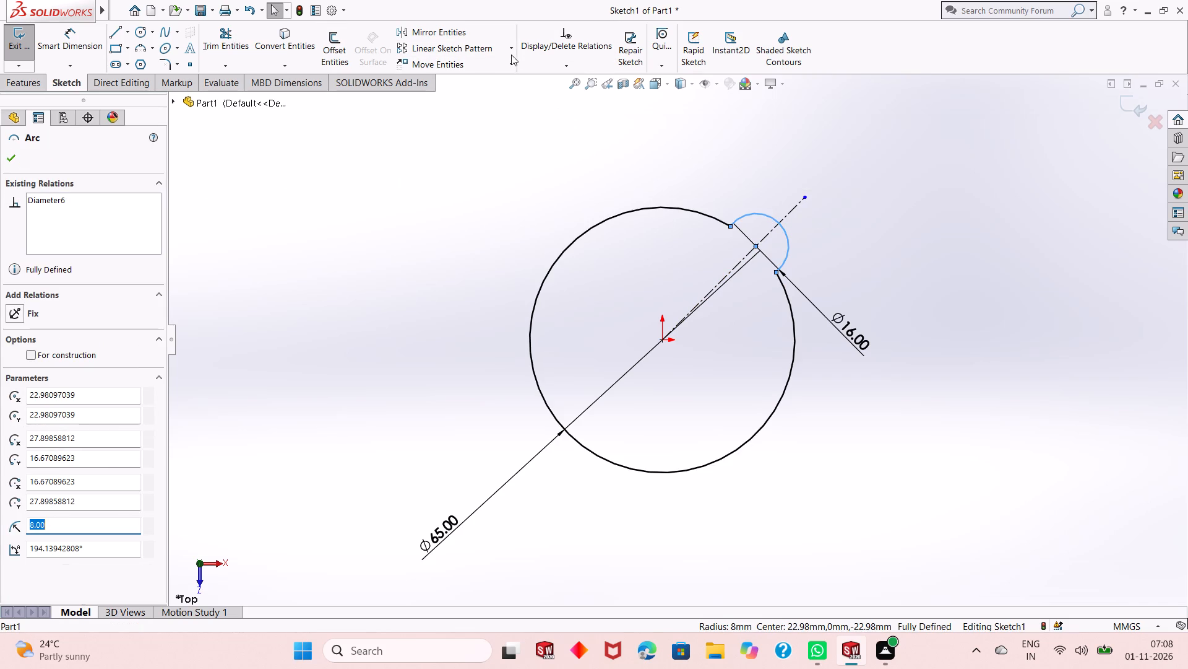
left_click(511, 55)
left_click(507, 87)
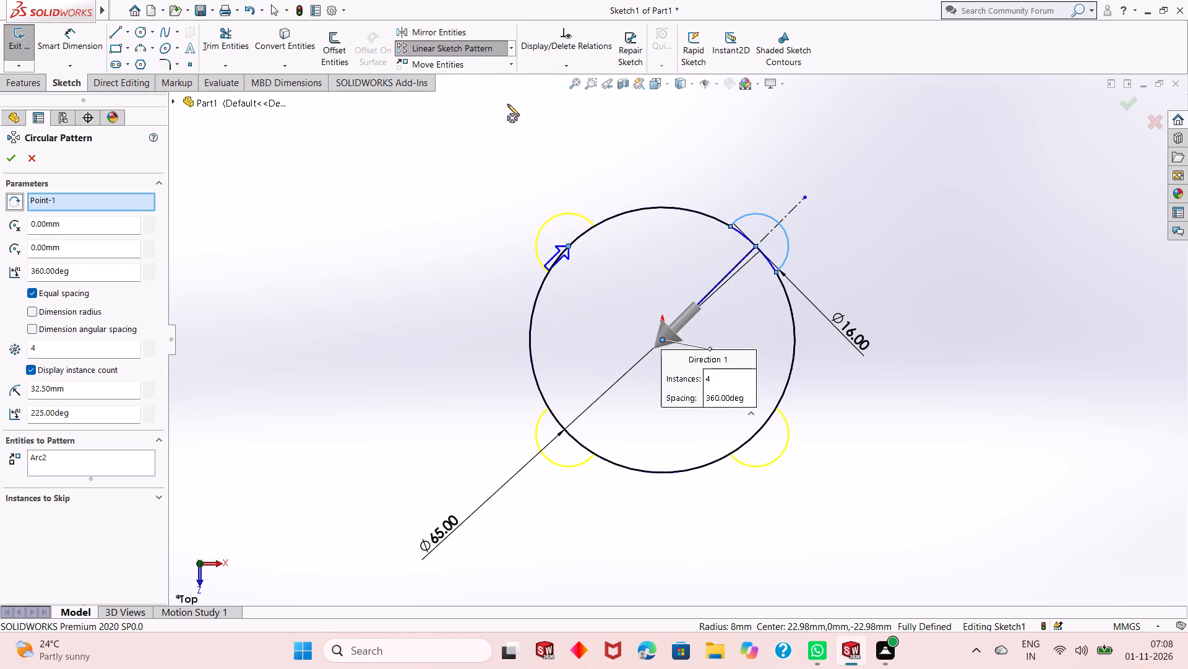
left_click(11, 165)
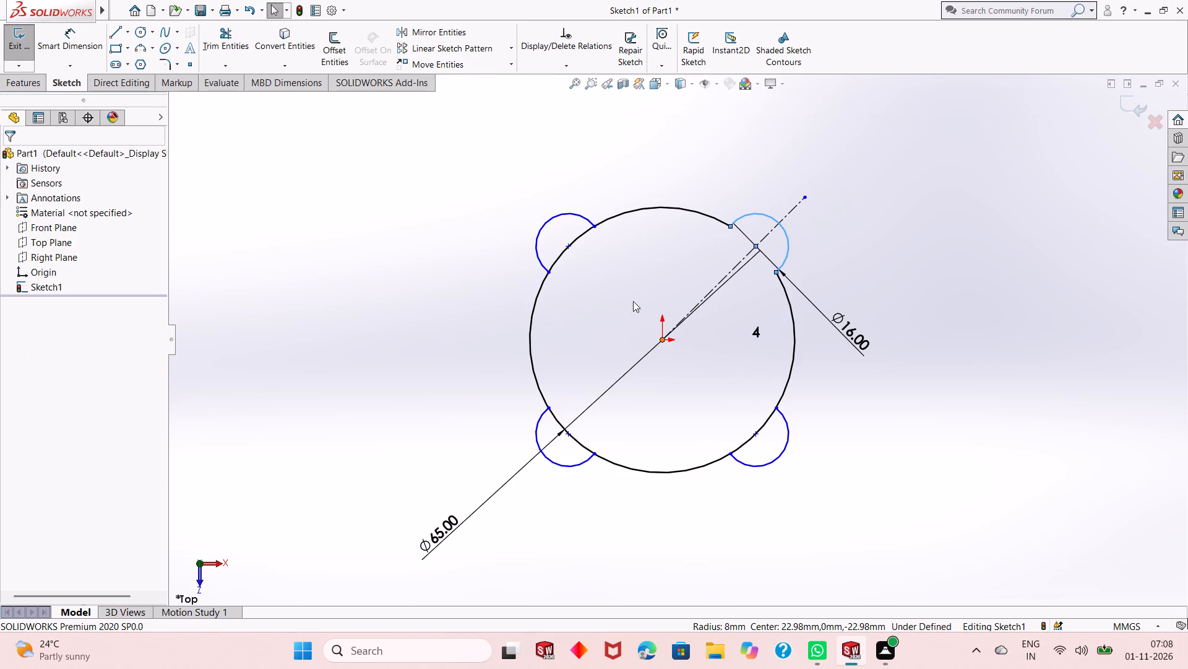
Make the upper-left patterned arc's centre point coincident with the 65 mm circle.
left_click(664, 273)
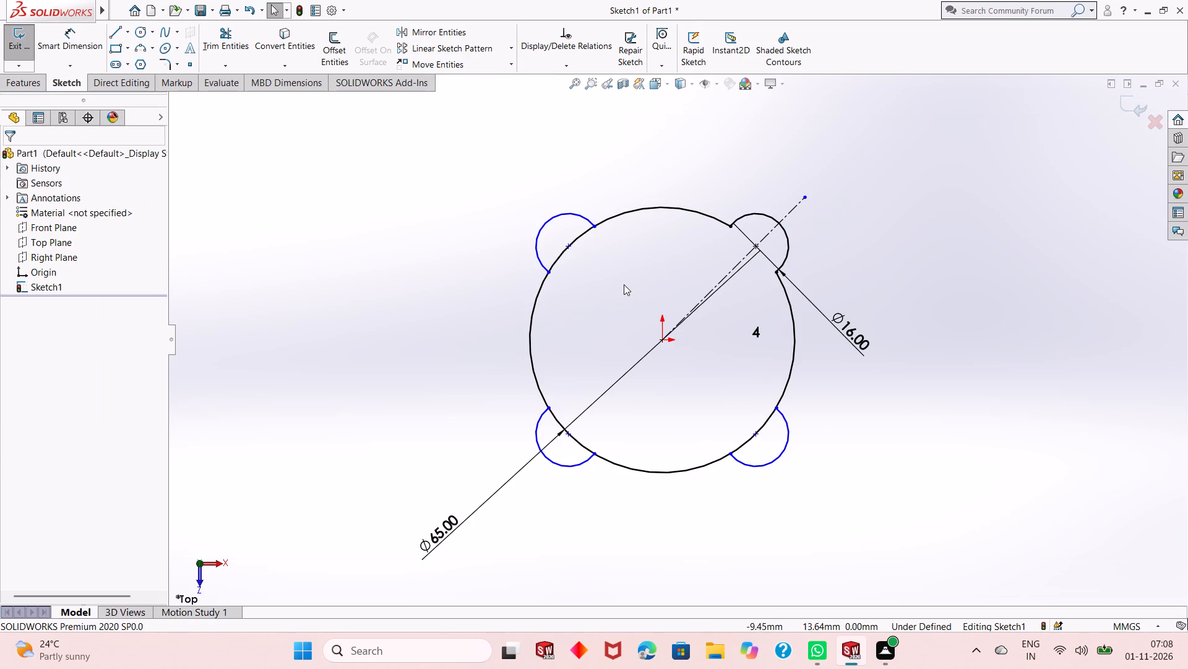
left_click(569, 247)
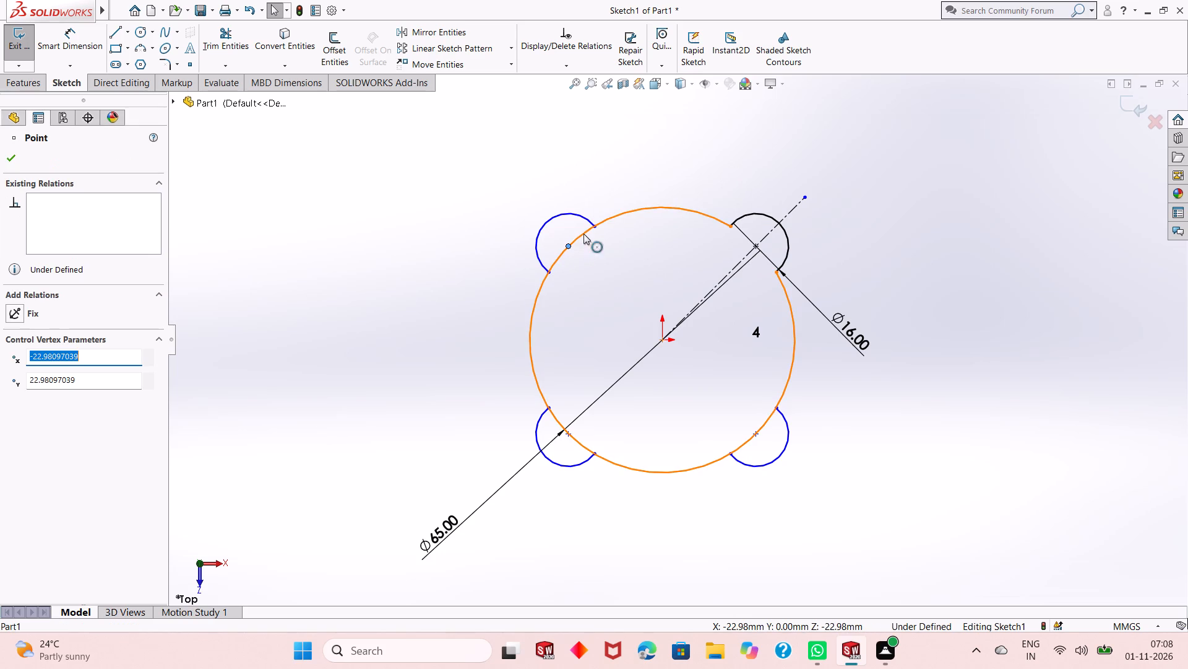
left_click(614, 218, "ctrl")
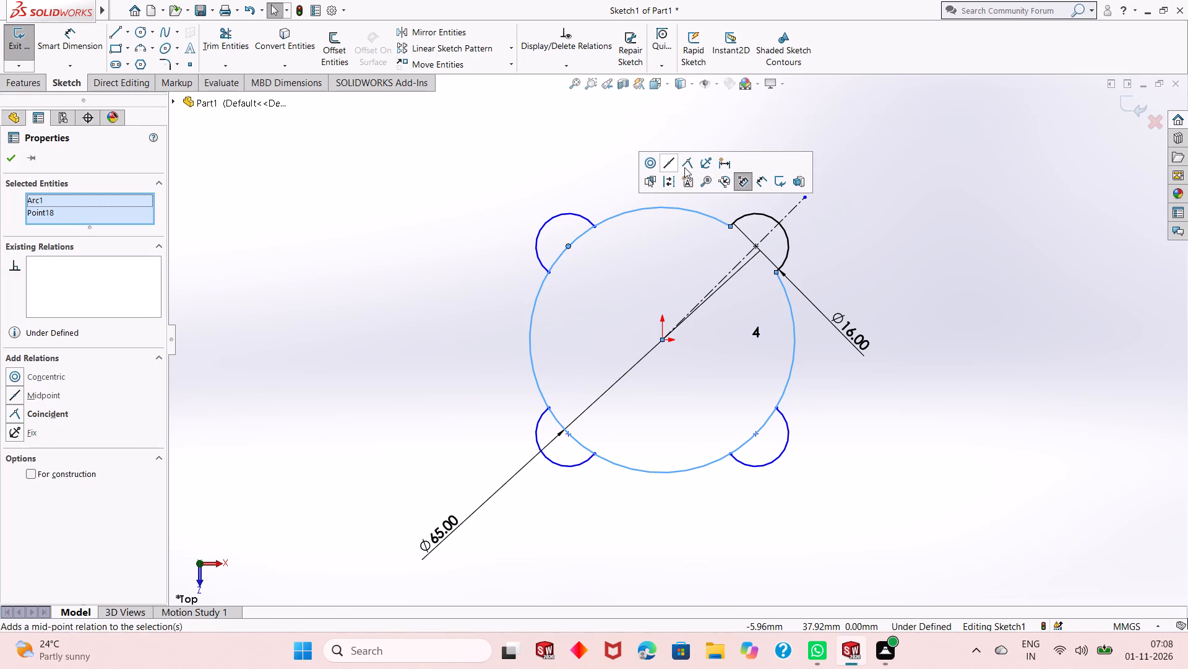
left_click(686, 167)
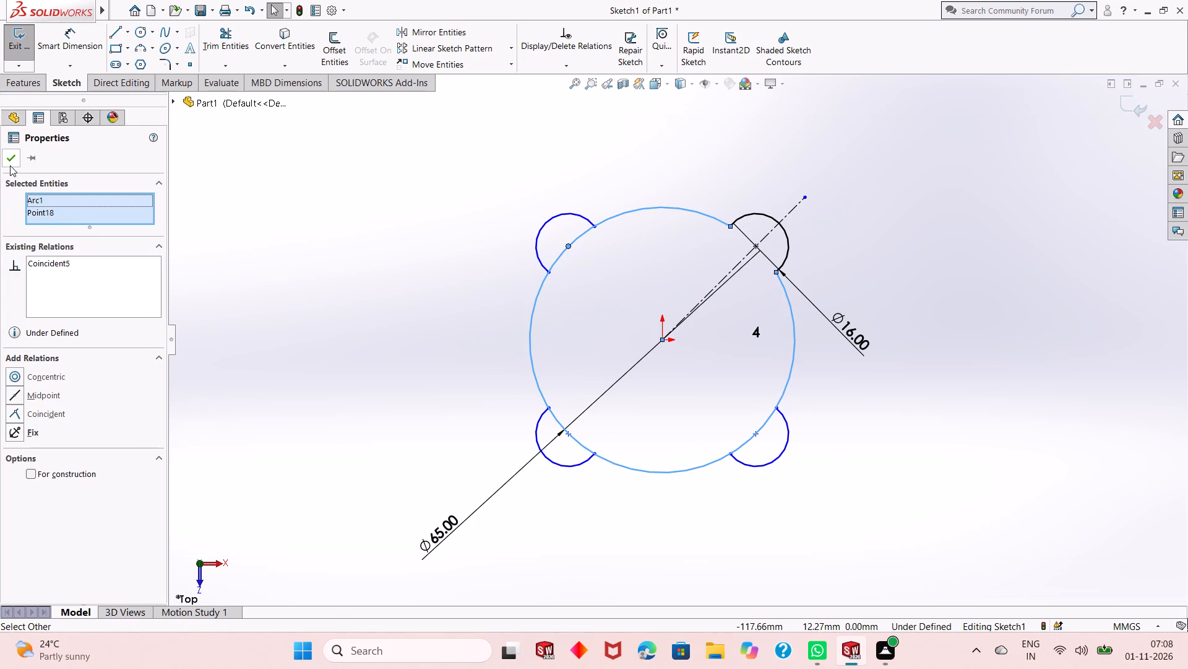
double_click(11, 164)
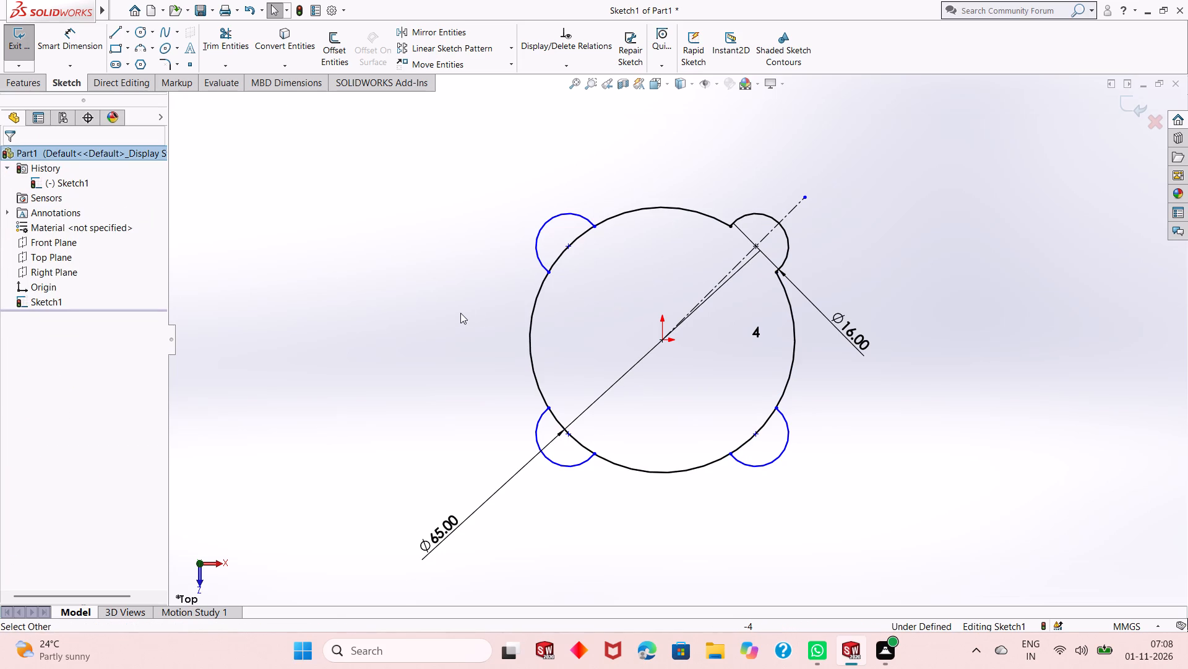
left_click(454, 321)
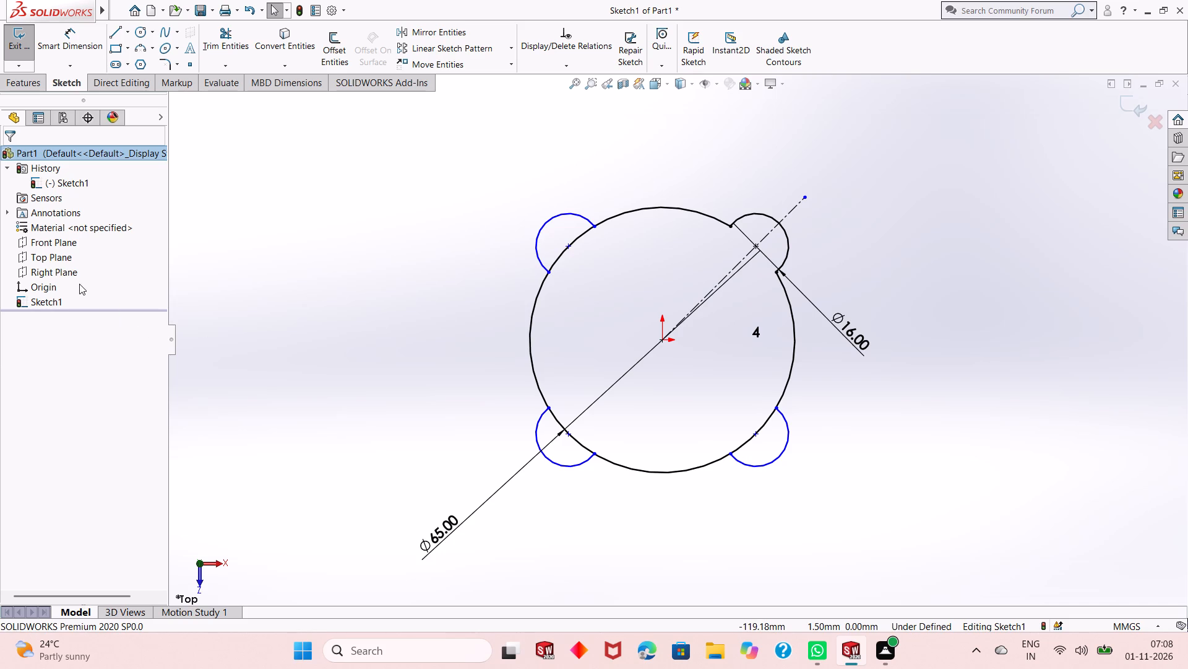
Make the lower-left patterned arc's centre point coincident with the 65 mm circle.
left_click(567, 434)
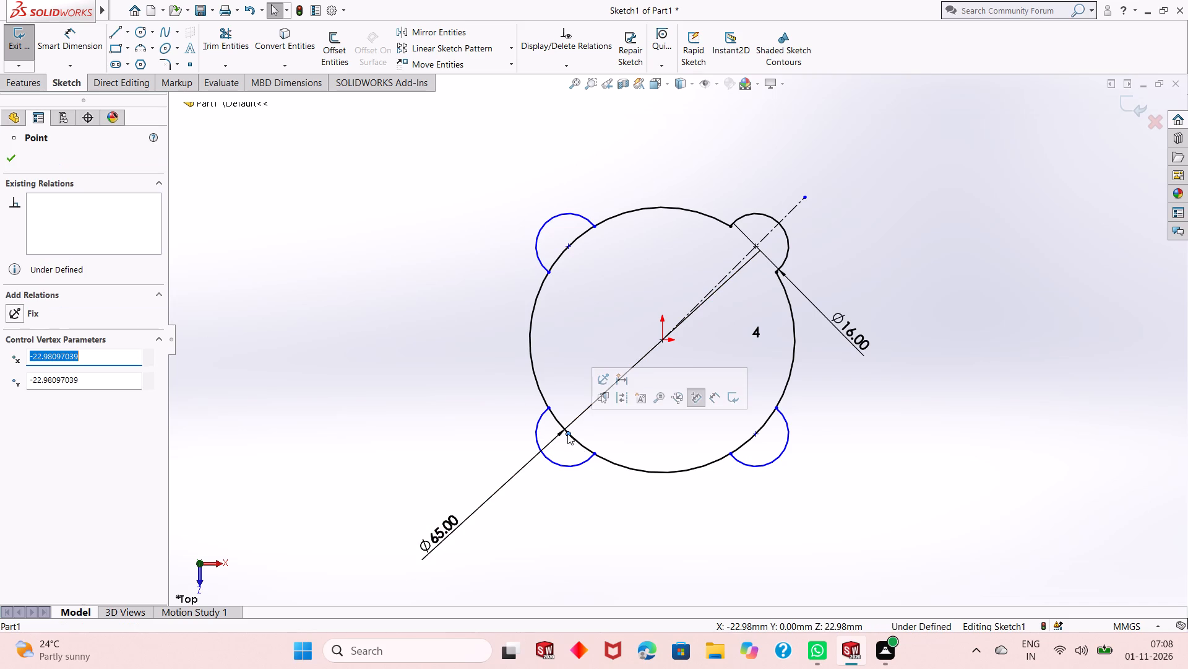
left_click(544, 392, "ctrl")
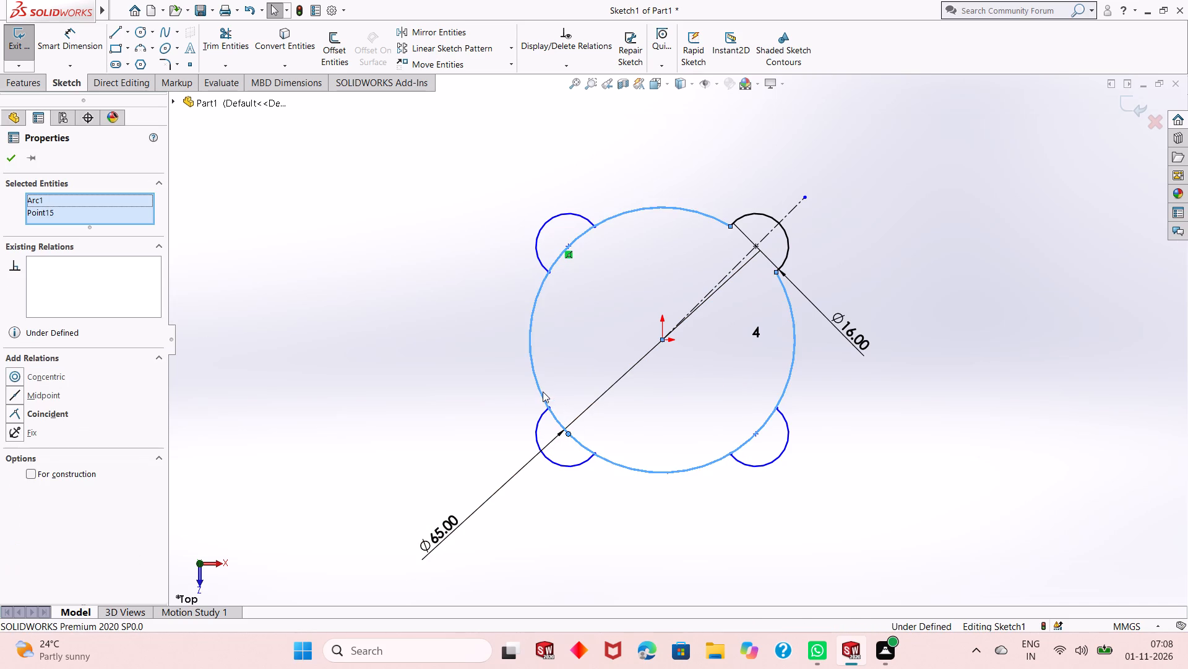
left_click(624, 333)
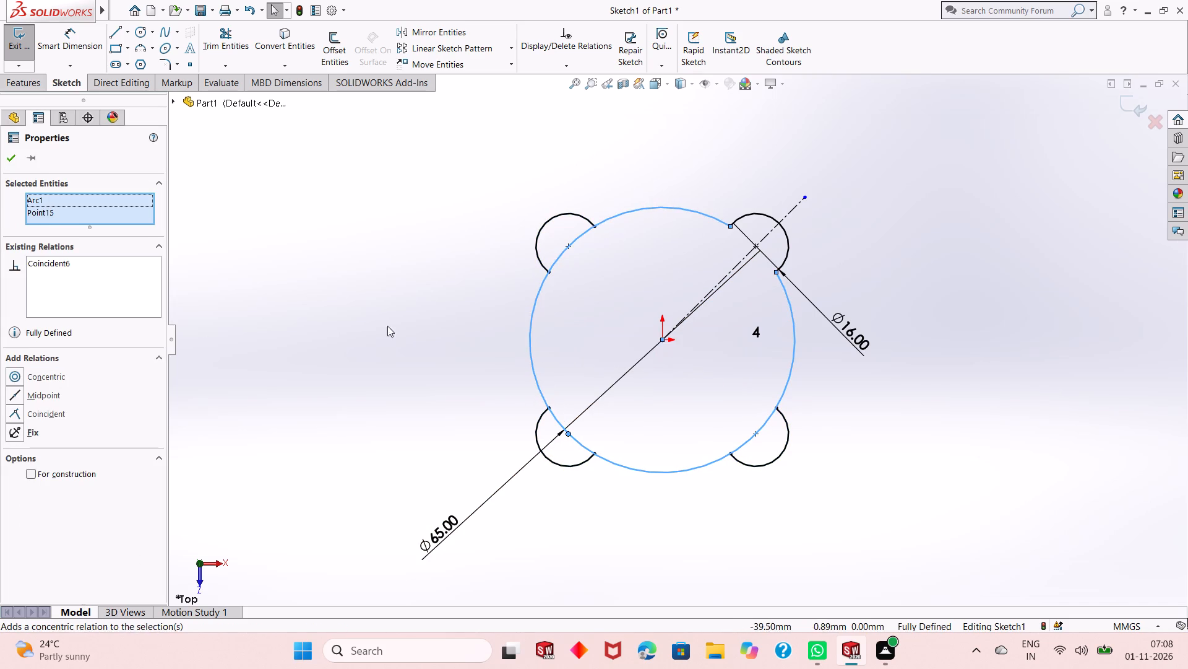
left_click(343, 320)
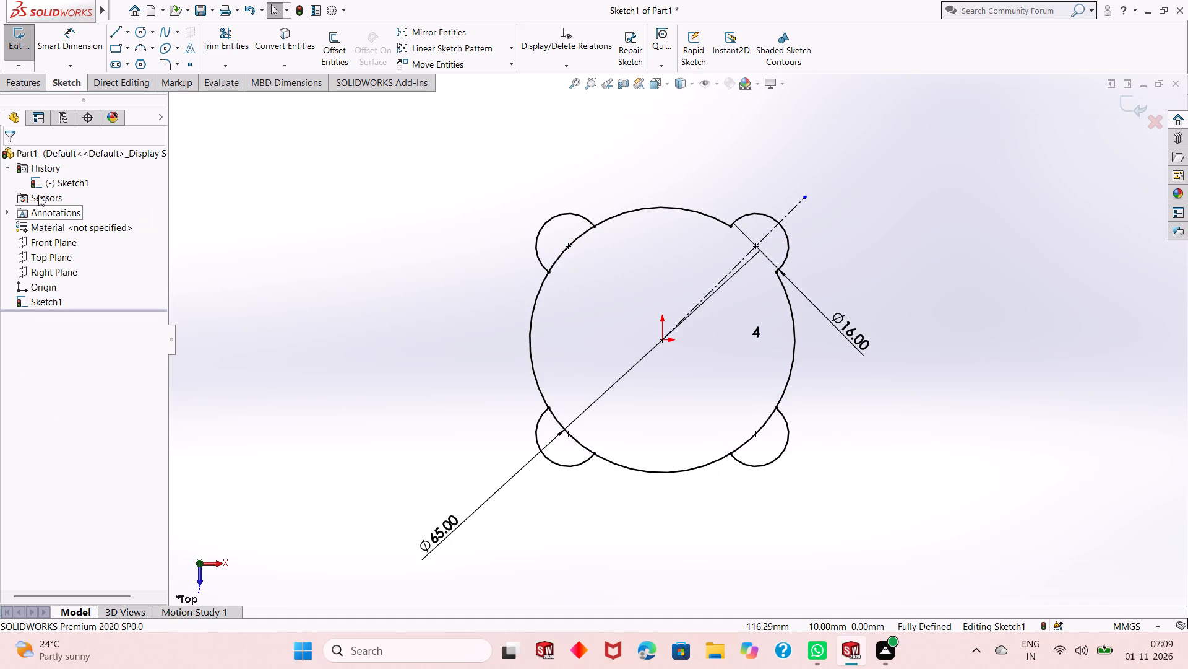
left_click(8, 167)
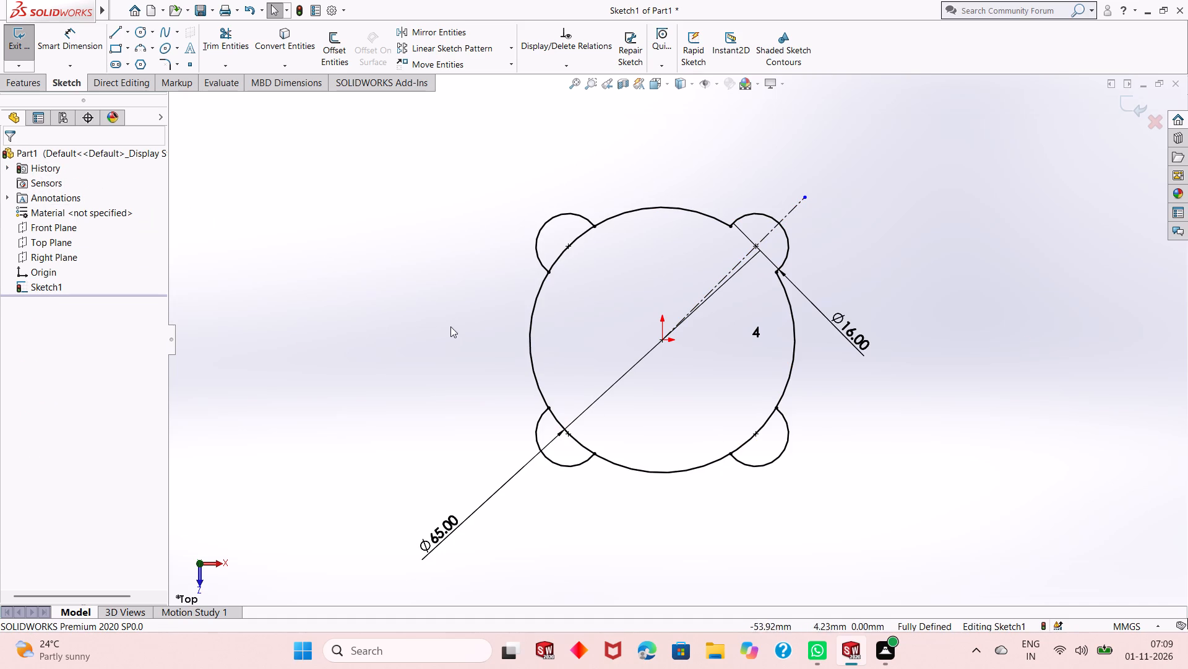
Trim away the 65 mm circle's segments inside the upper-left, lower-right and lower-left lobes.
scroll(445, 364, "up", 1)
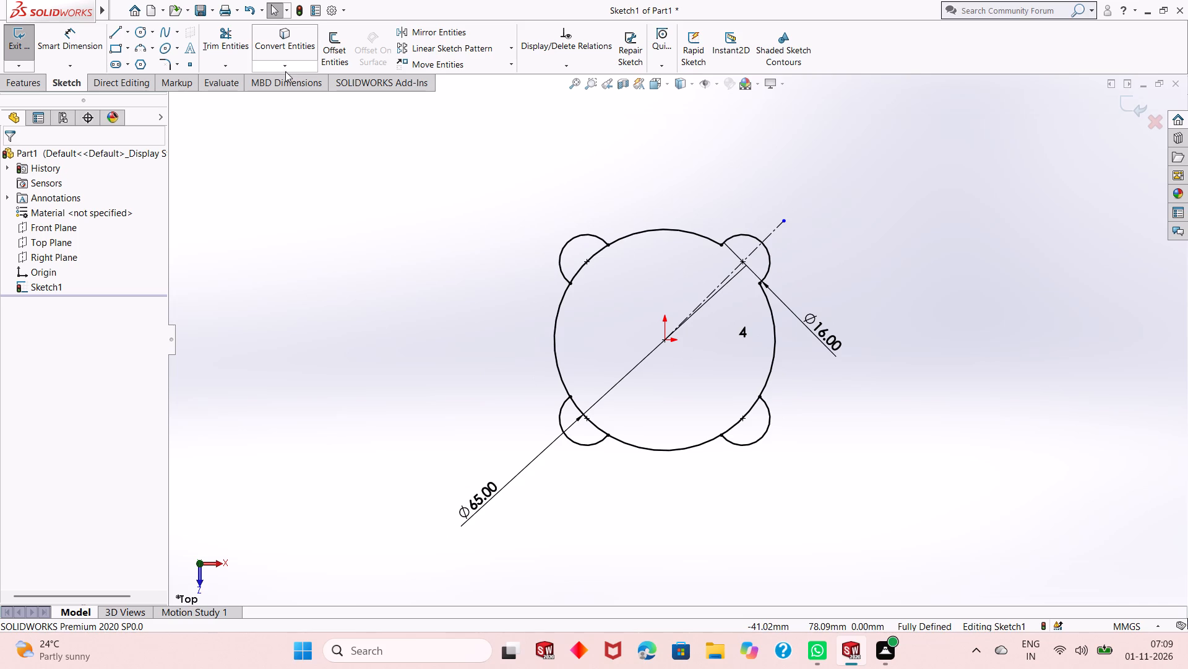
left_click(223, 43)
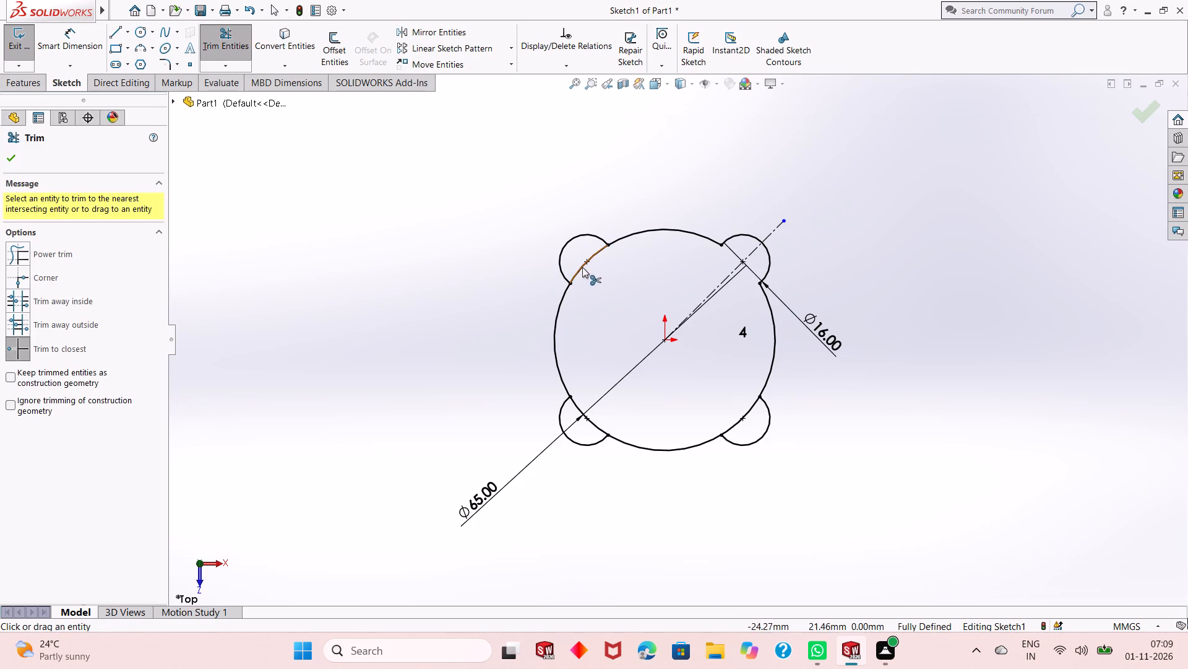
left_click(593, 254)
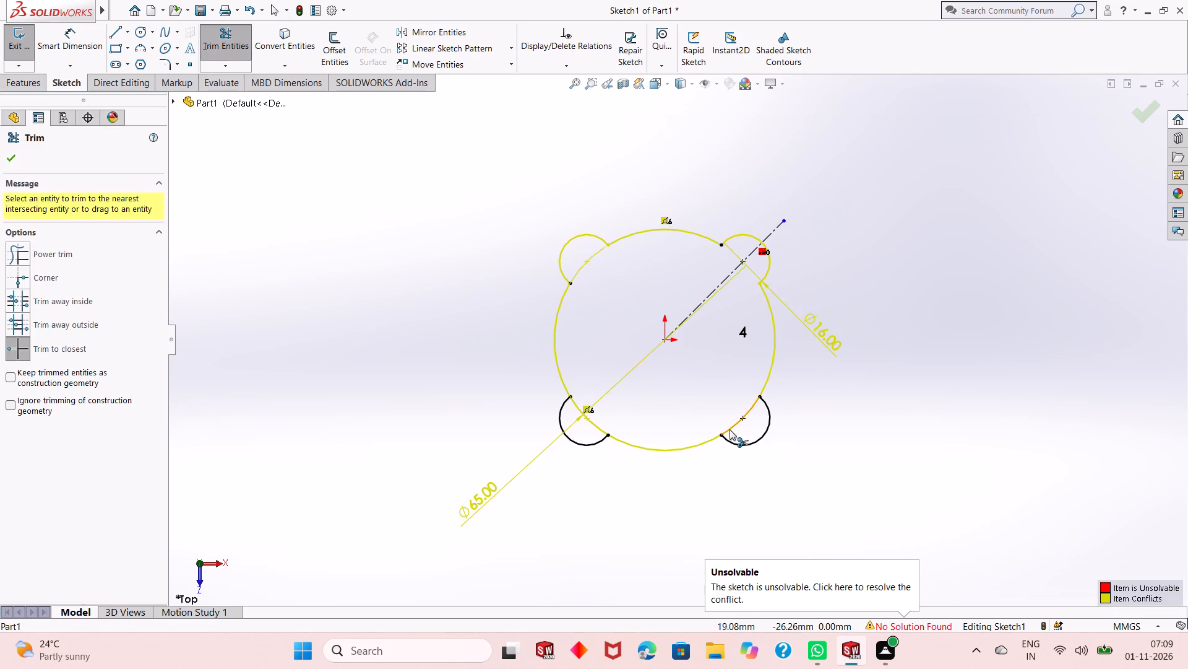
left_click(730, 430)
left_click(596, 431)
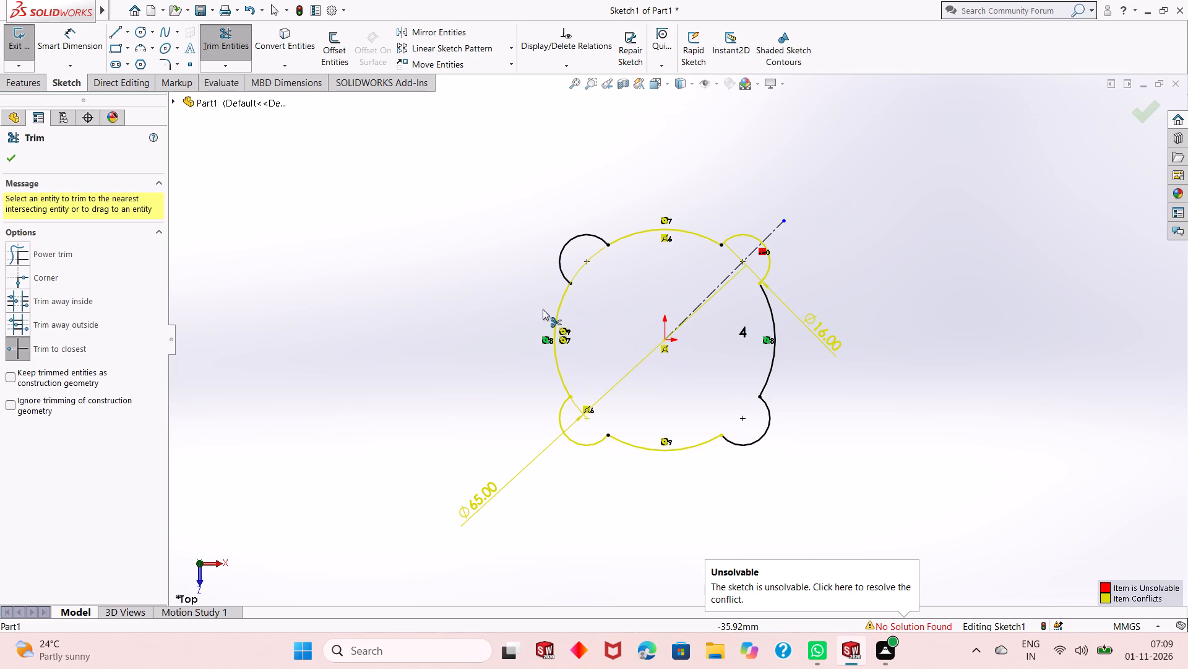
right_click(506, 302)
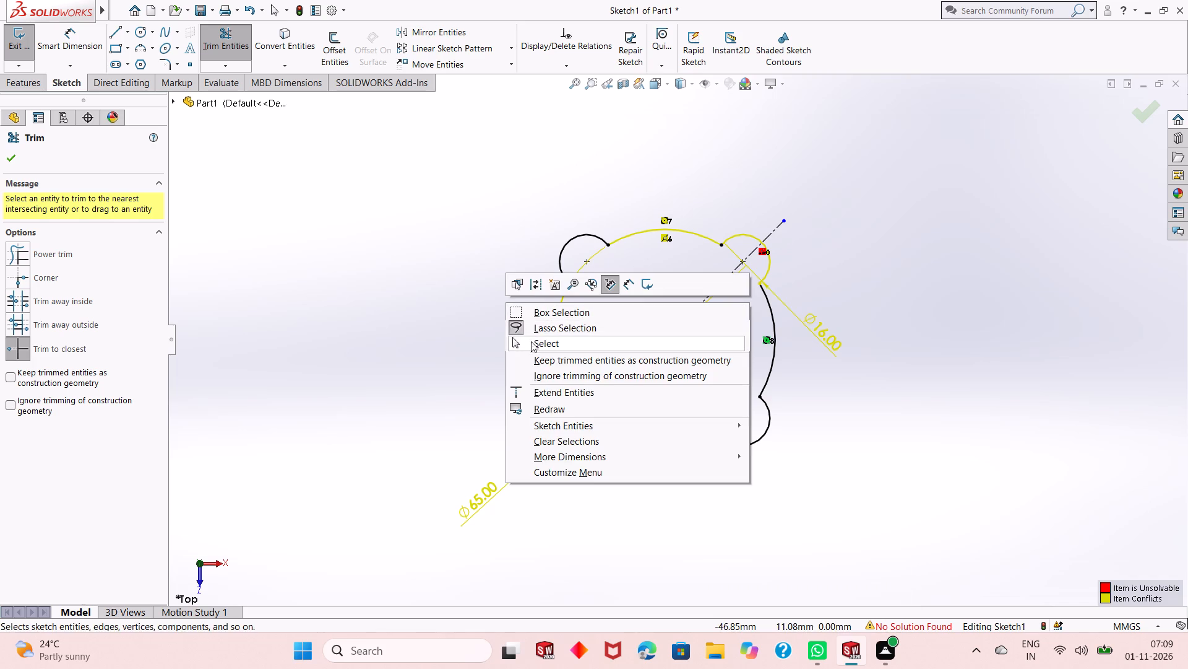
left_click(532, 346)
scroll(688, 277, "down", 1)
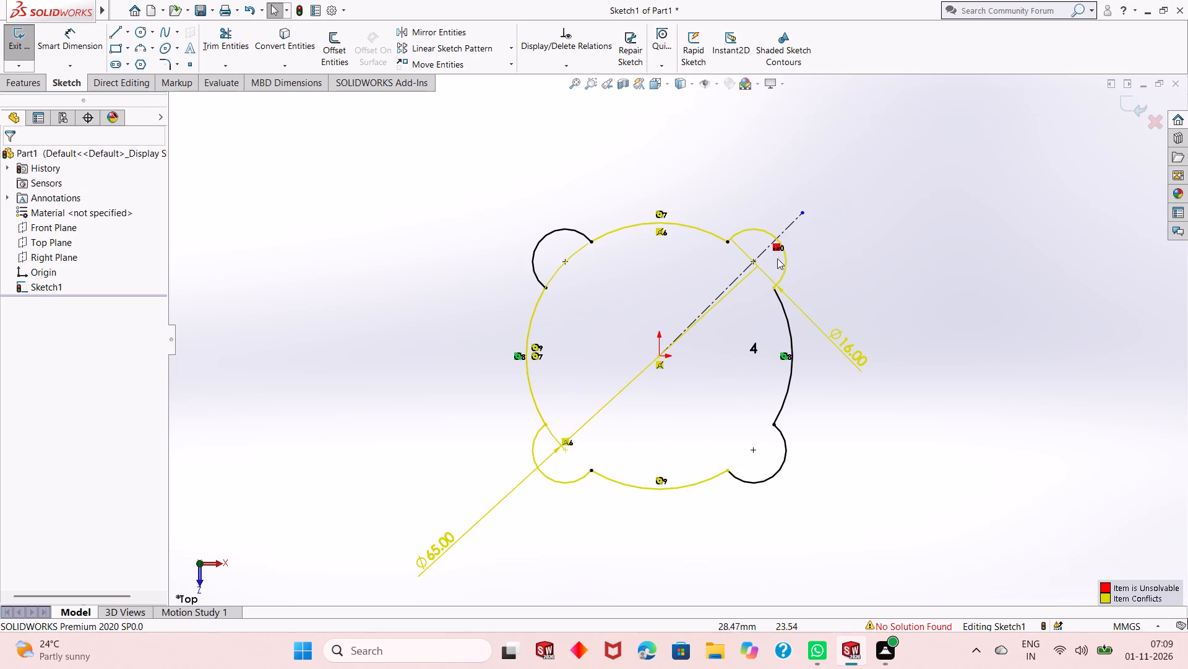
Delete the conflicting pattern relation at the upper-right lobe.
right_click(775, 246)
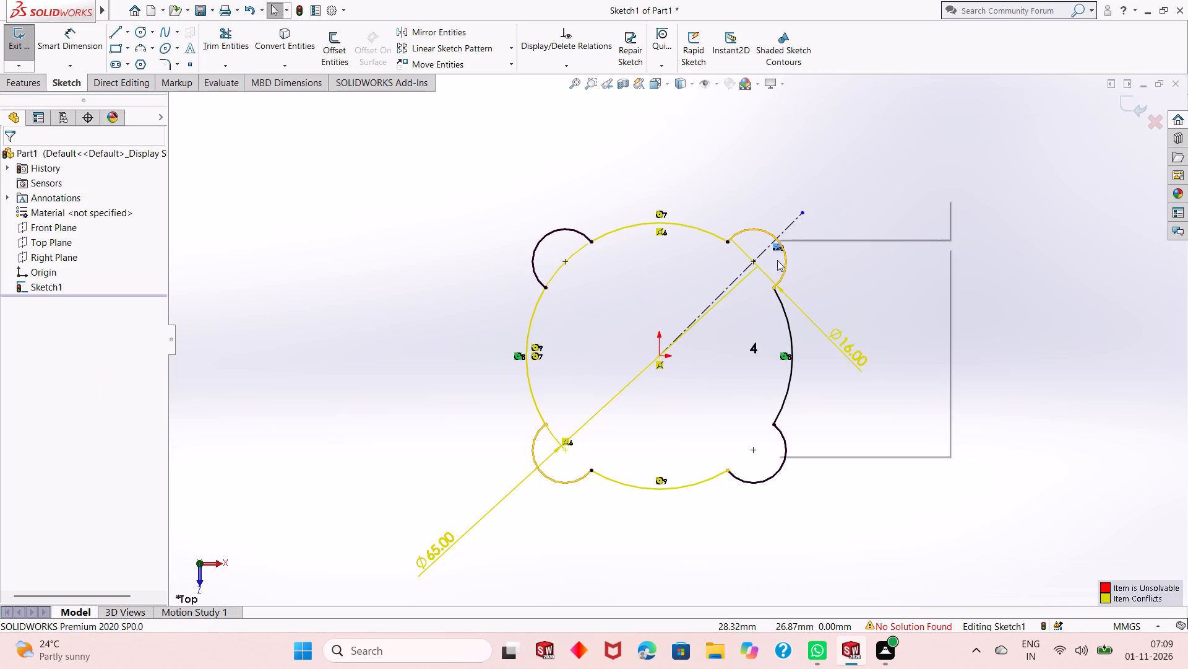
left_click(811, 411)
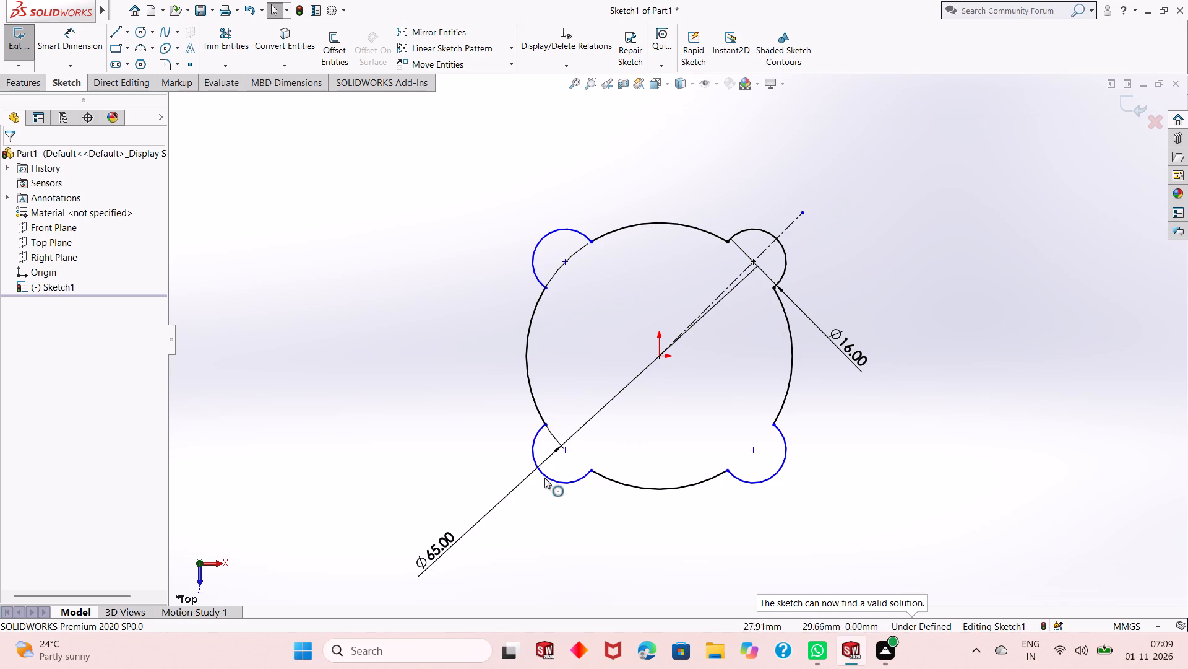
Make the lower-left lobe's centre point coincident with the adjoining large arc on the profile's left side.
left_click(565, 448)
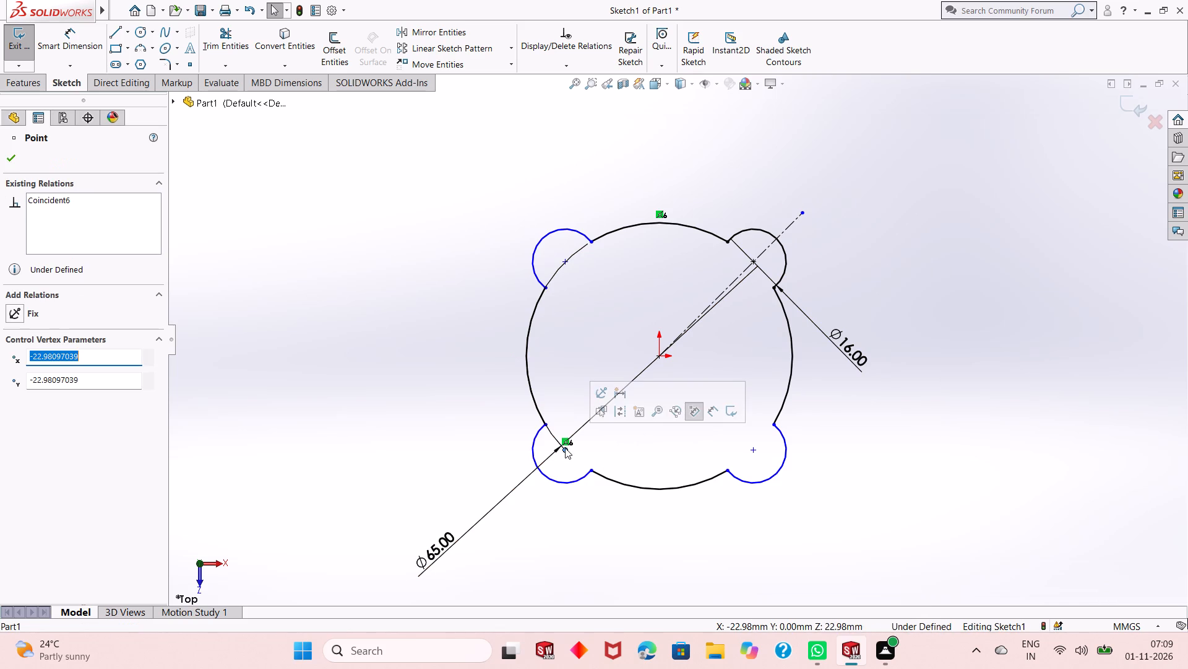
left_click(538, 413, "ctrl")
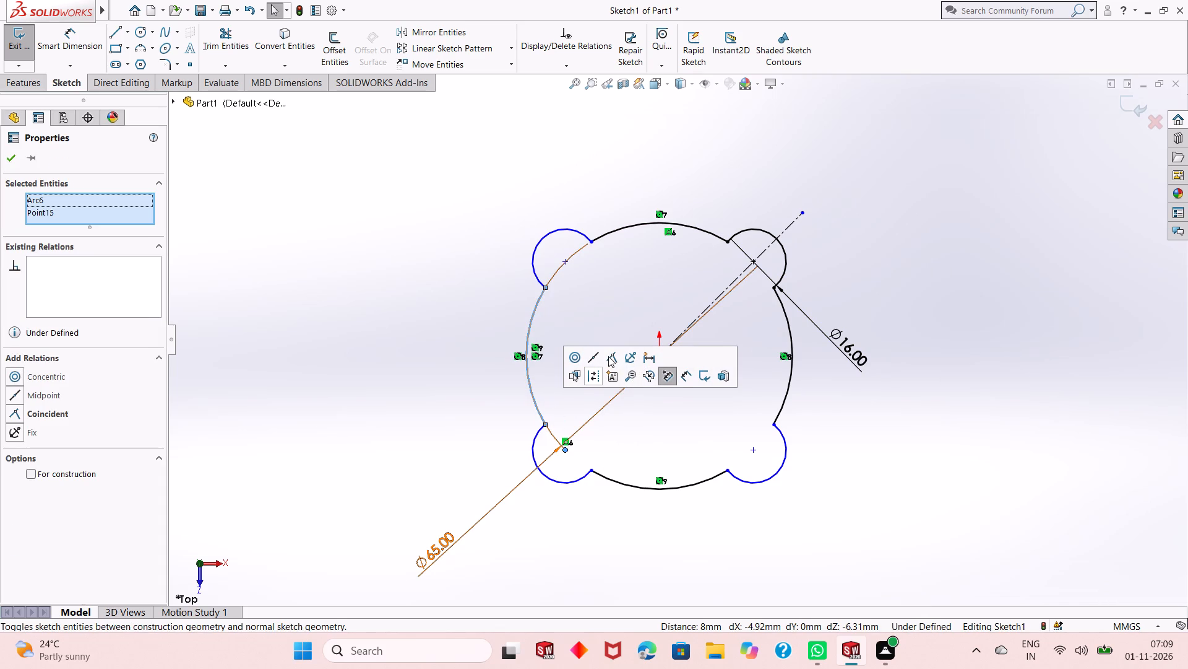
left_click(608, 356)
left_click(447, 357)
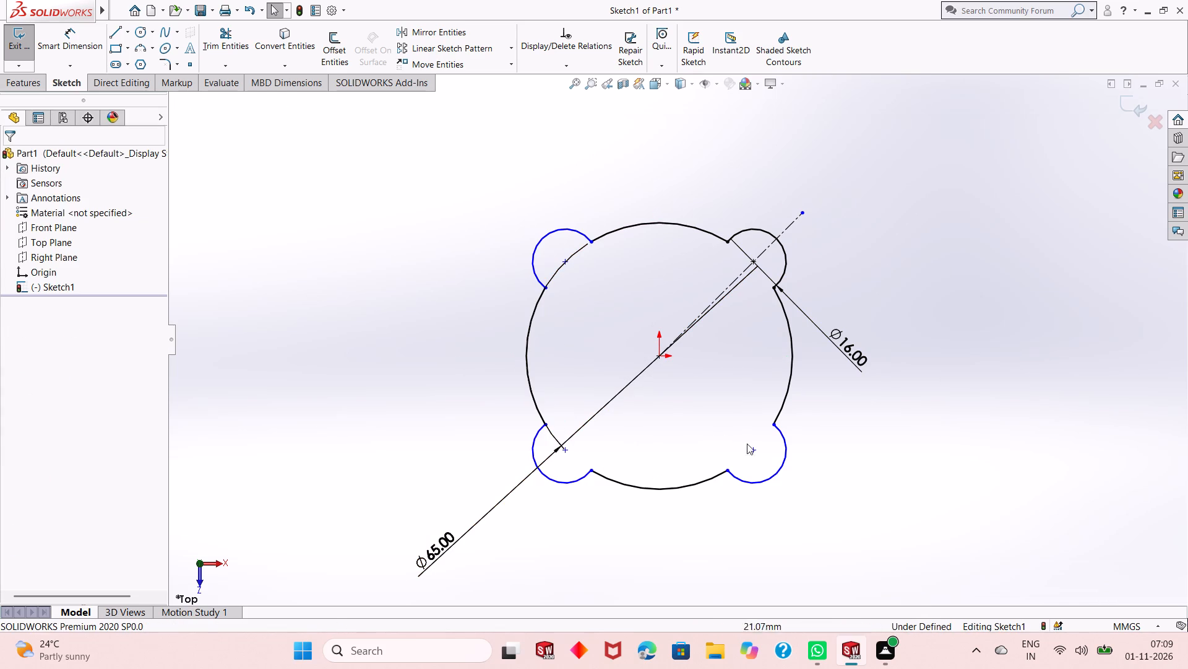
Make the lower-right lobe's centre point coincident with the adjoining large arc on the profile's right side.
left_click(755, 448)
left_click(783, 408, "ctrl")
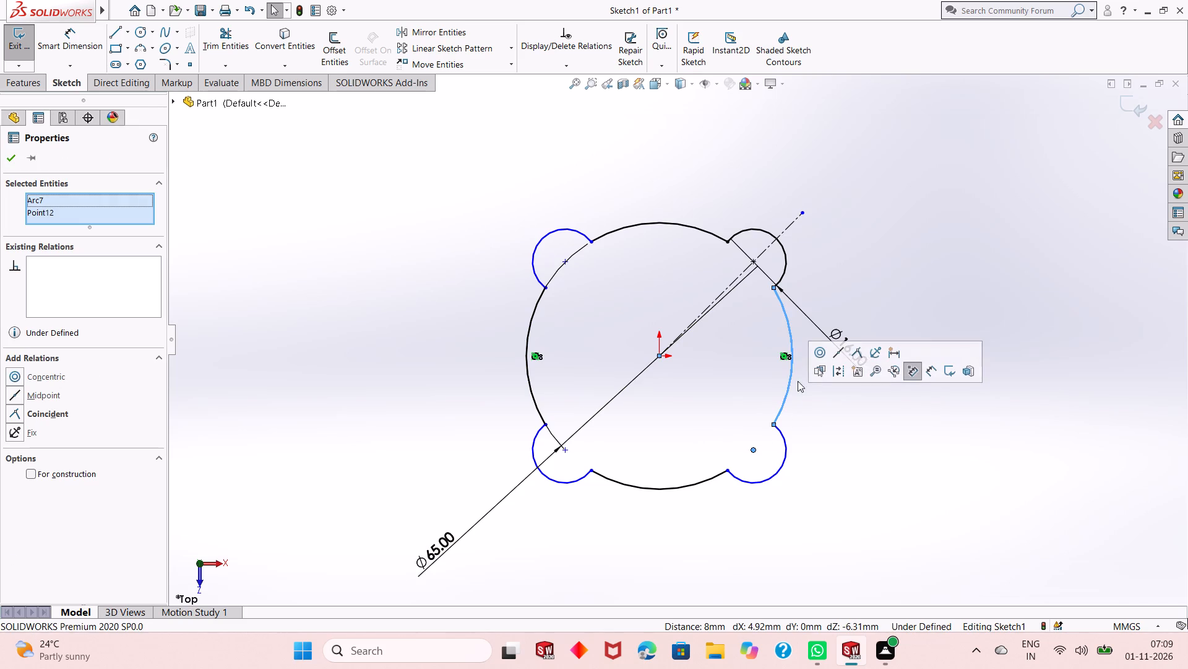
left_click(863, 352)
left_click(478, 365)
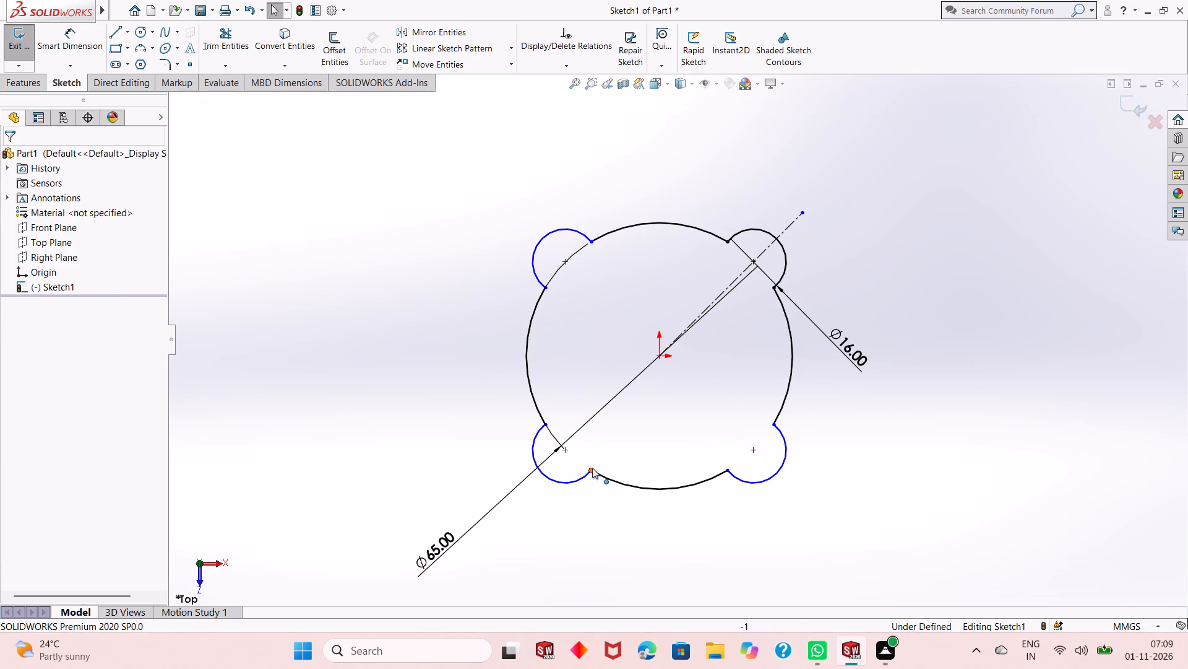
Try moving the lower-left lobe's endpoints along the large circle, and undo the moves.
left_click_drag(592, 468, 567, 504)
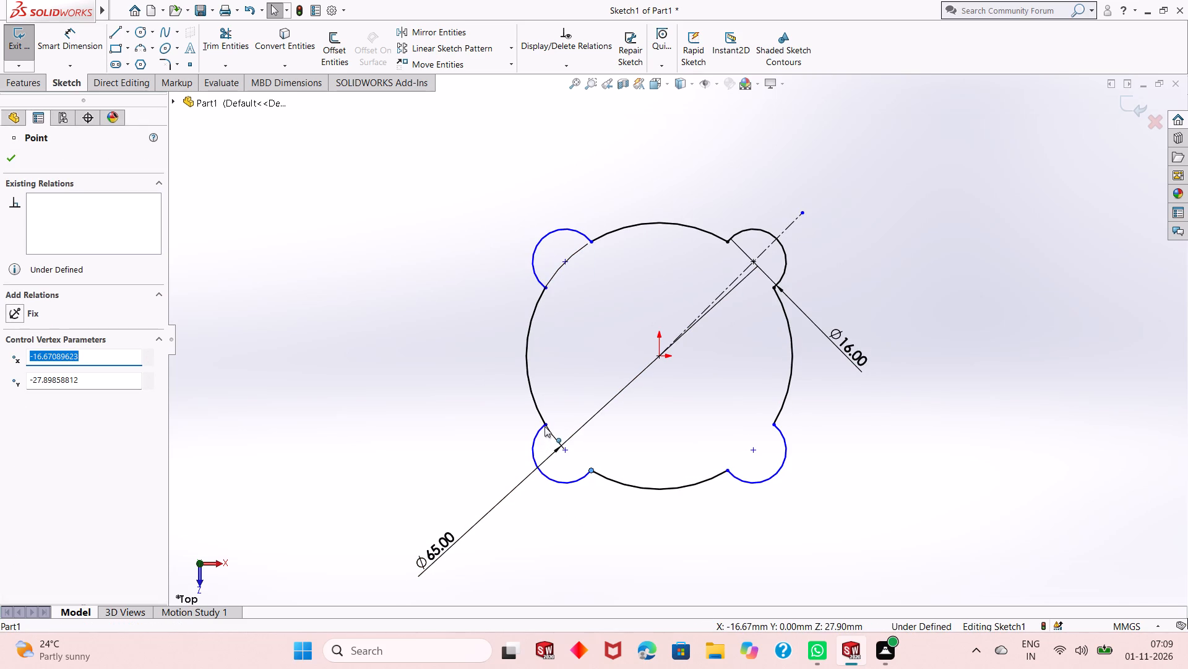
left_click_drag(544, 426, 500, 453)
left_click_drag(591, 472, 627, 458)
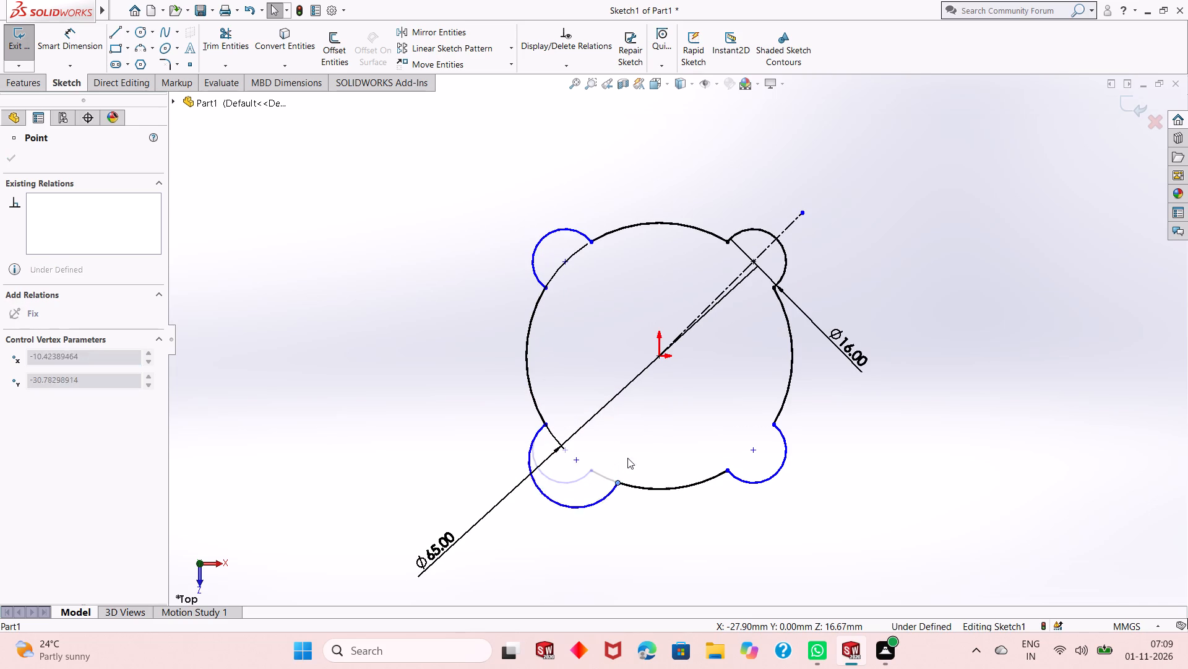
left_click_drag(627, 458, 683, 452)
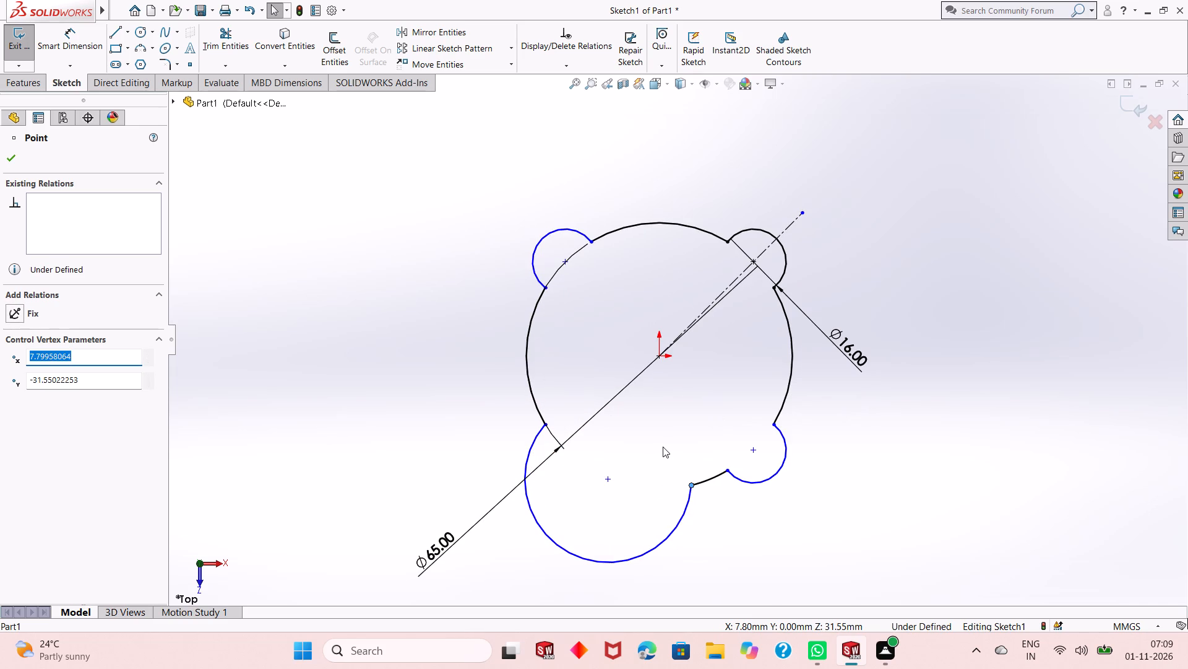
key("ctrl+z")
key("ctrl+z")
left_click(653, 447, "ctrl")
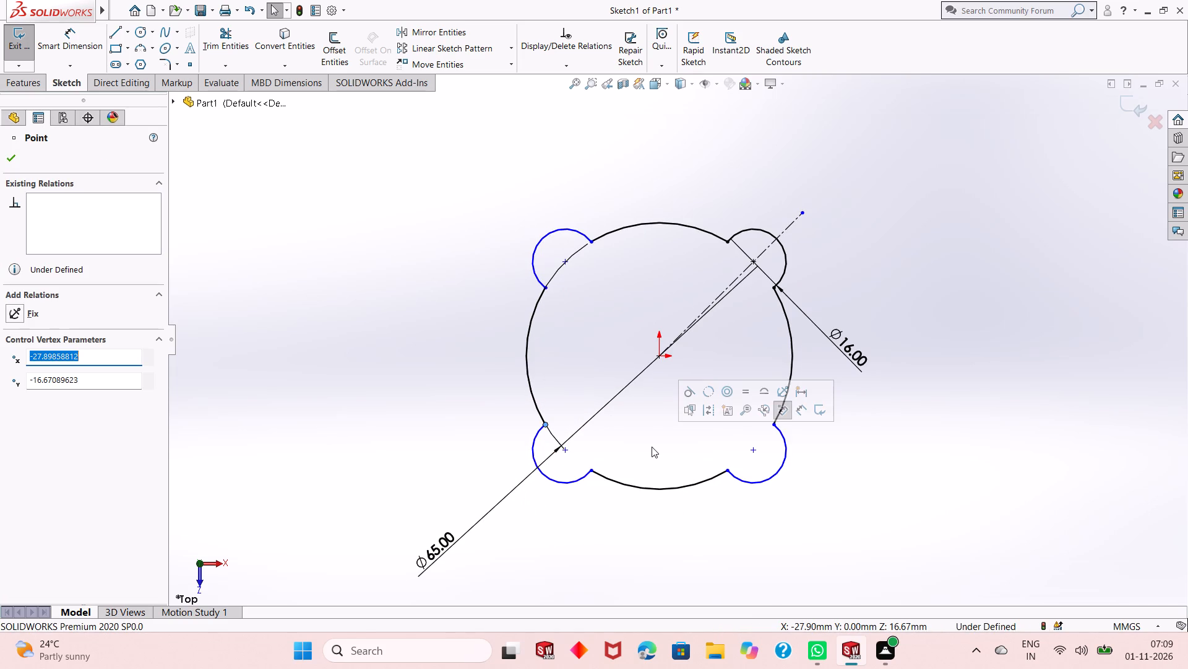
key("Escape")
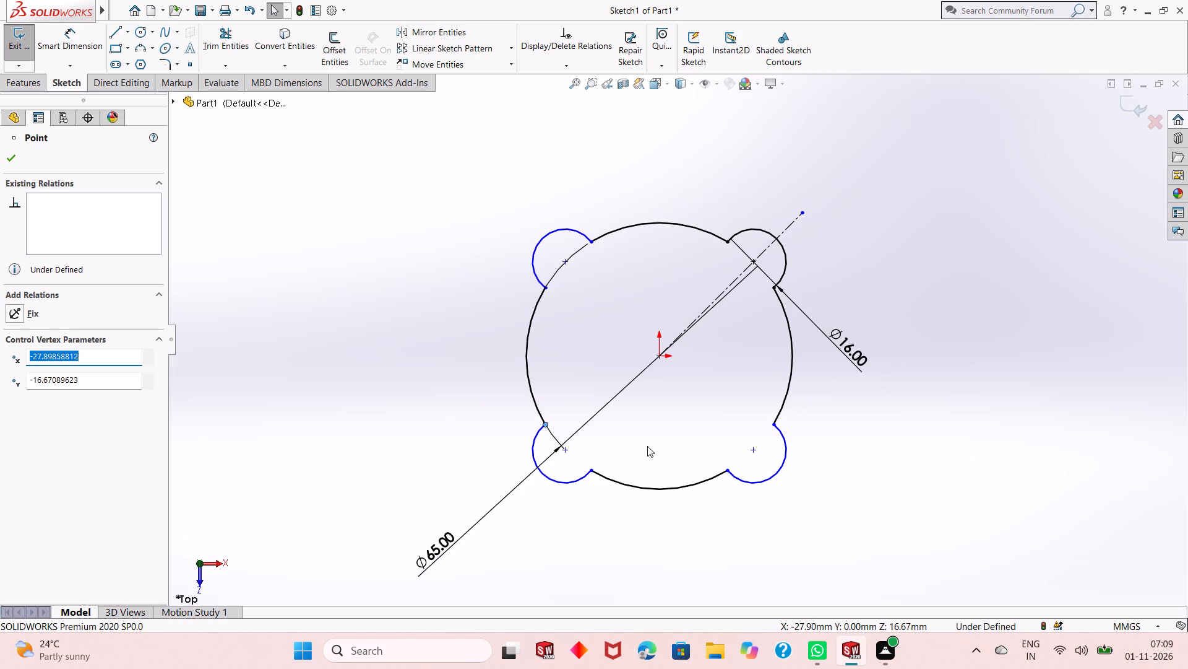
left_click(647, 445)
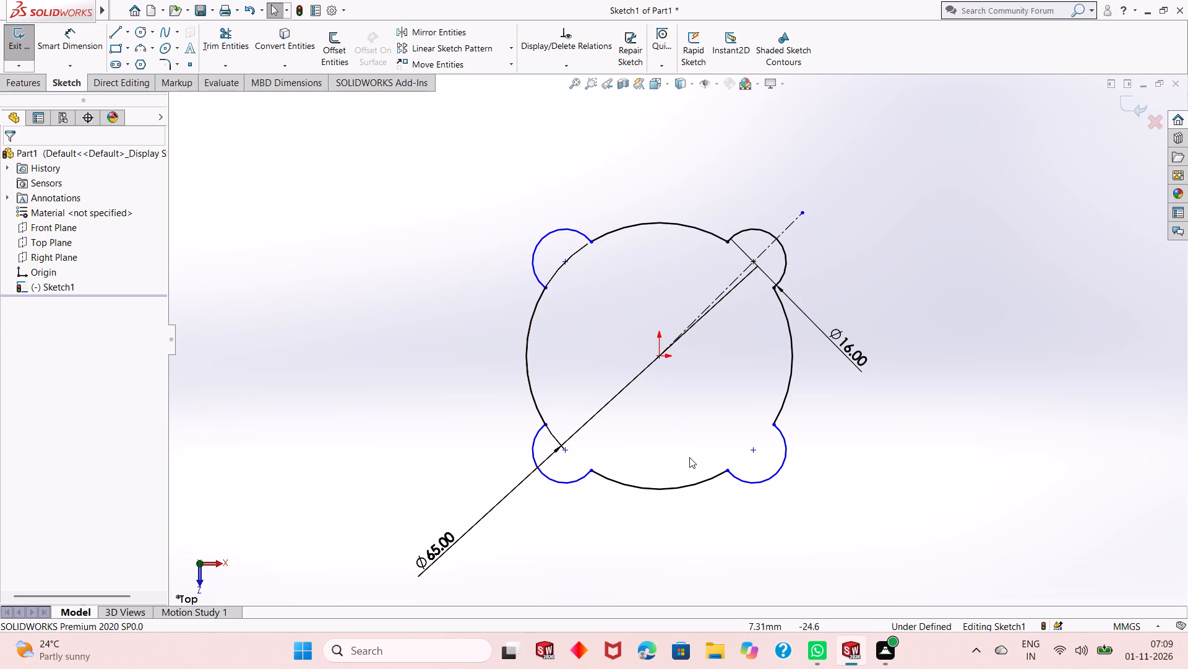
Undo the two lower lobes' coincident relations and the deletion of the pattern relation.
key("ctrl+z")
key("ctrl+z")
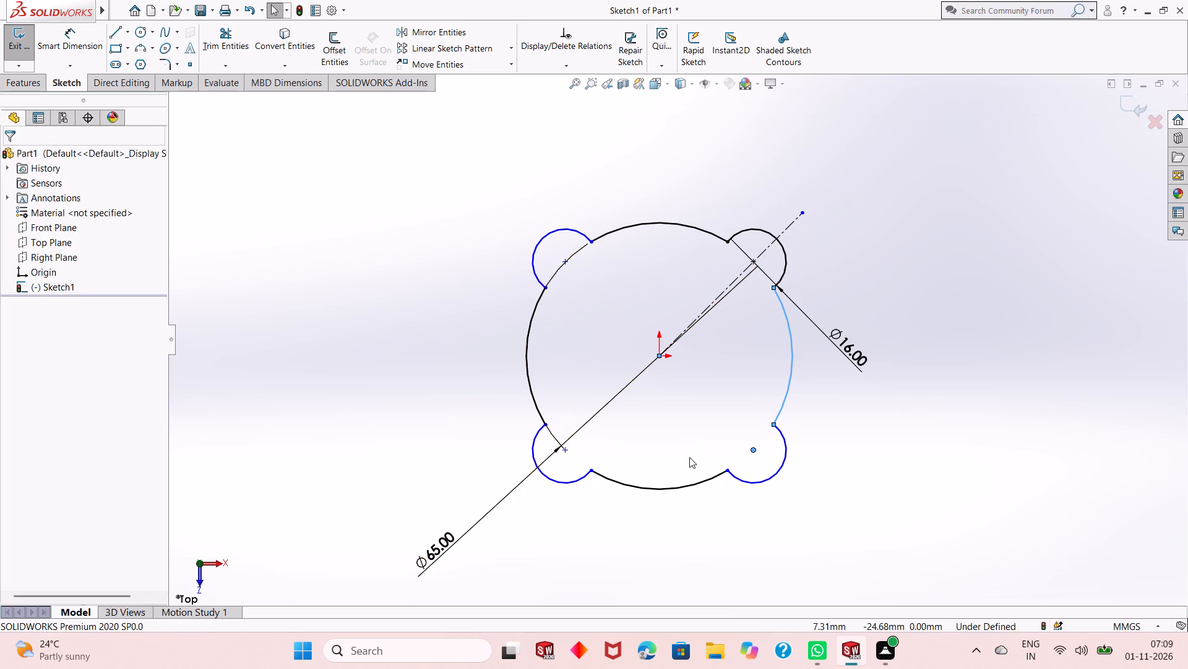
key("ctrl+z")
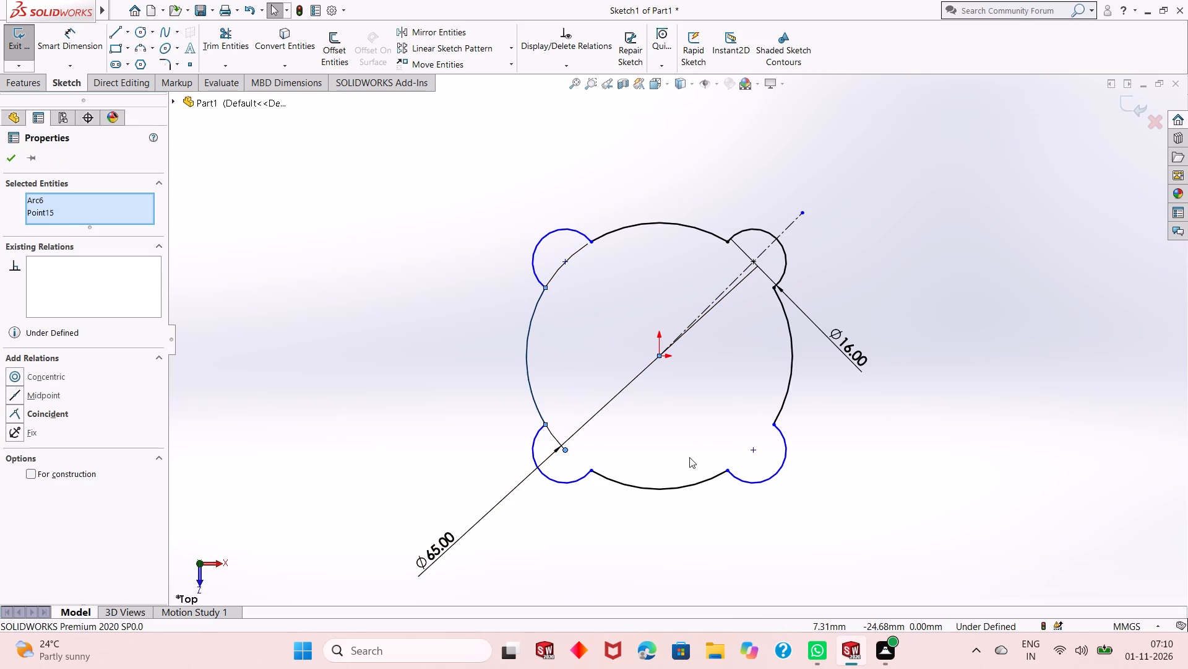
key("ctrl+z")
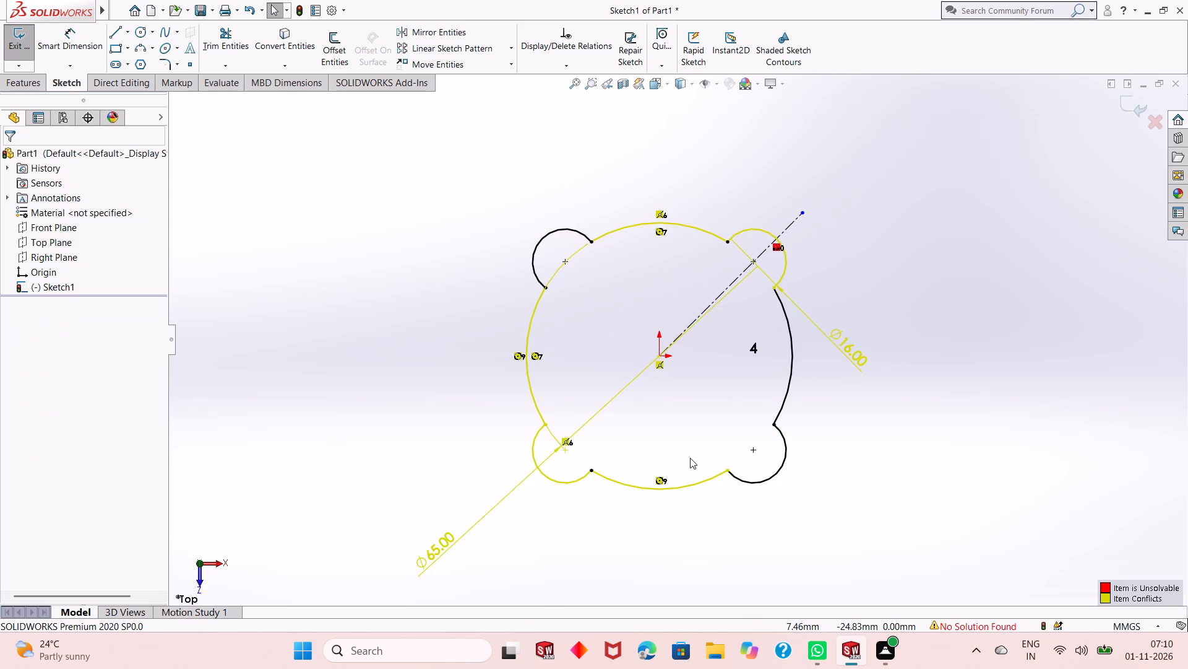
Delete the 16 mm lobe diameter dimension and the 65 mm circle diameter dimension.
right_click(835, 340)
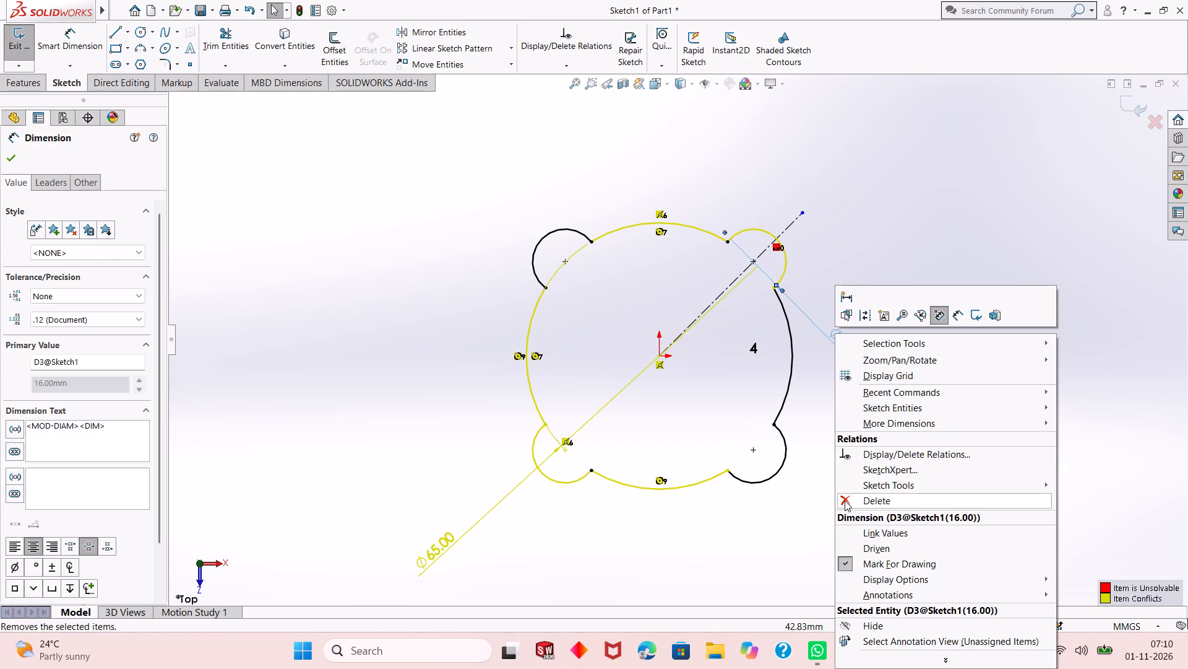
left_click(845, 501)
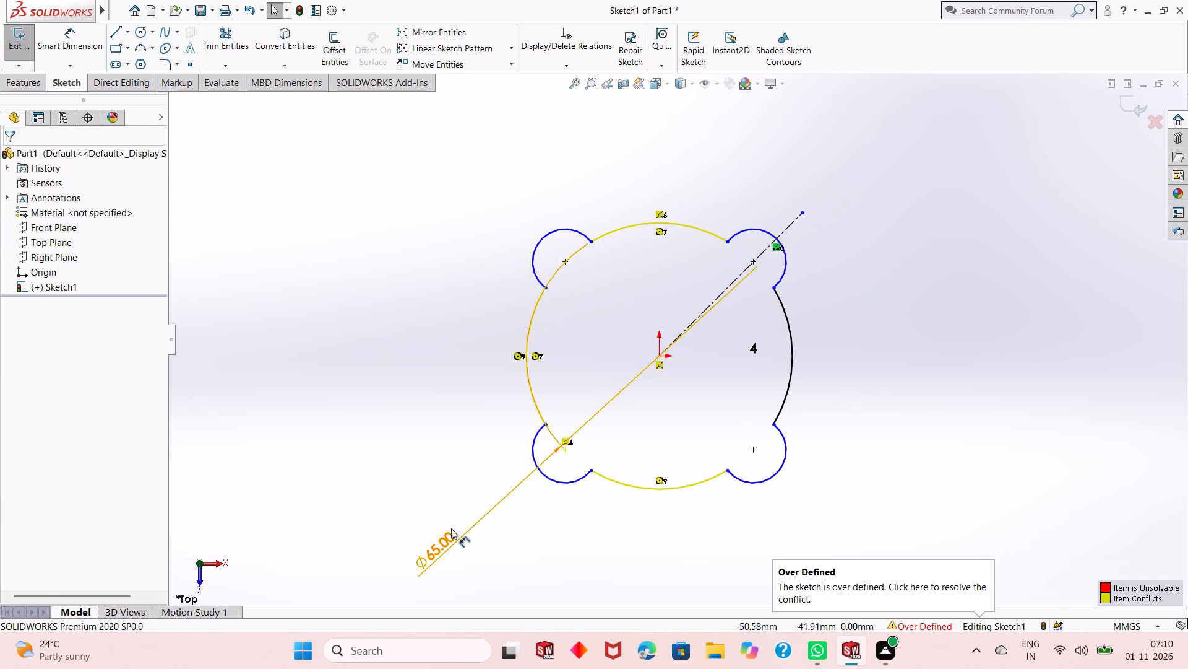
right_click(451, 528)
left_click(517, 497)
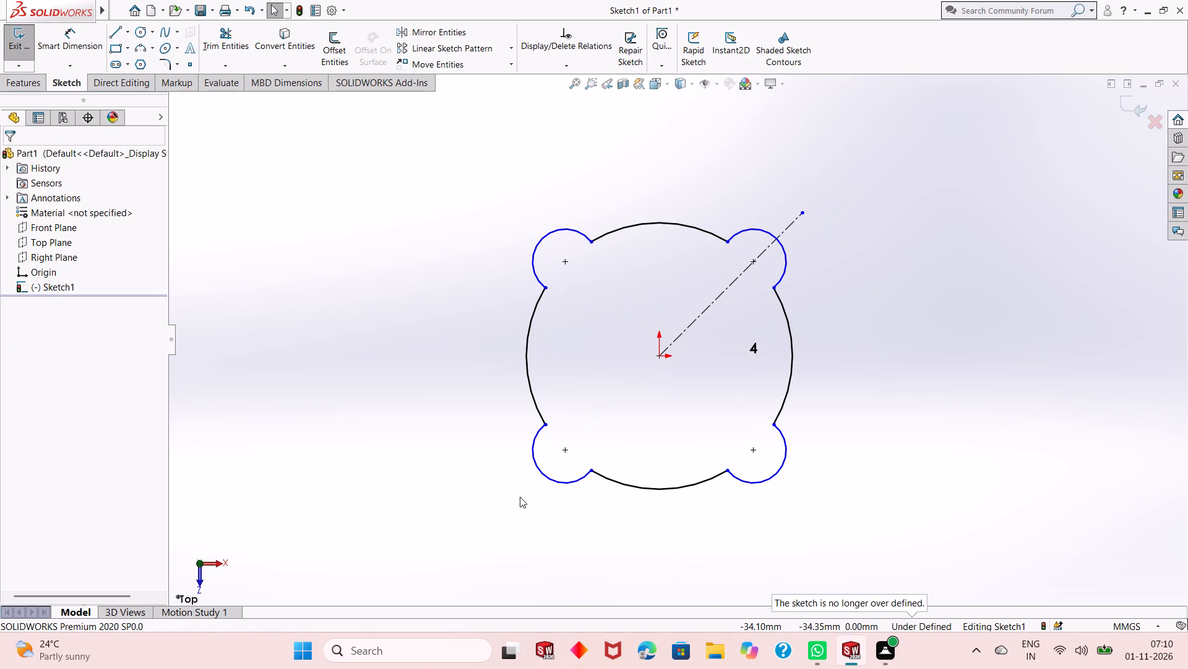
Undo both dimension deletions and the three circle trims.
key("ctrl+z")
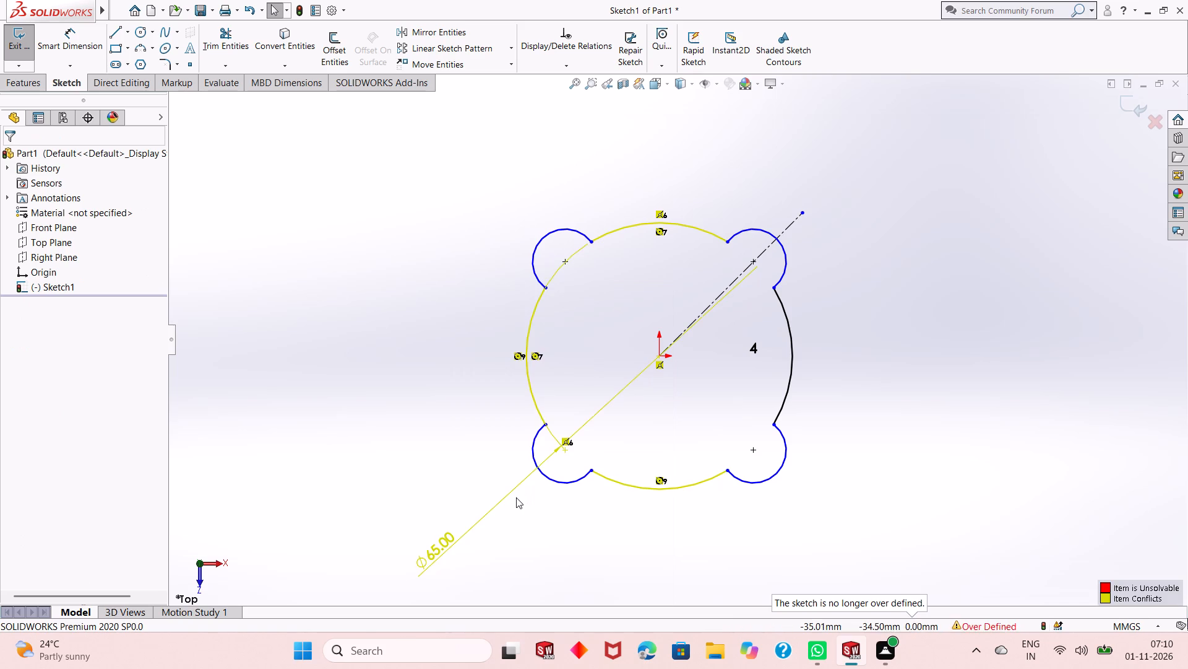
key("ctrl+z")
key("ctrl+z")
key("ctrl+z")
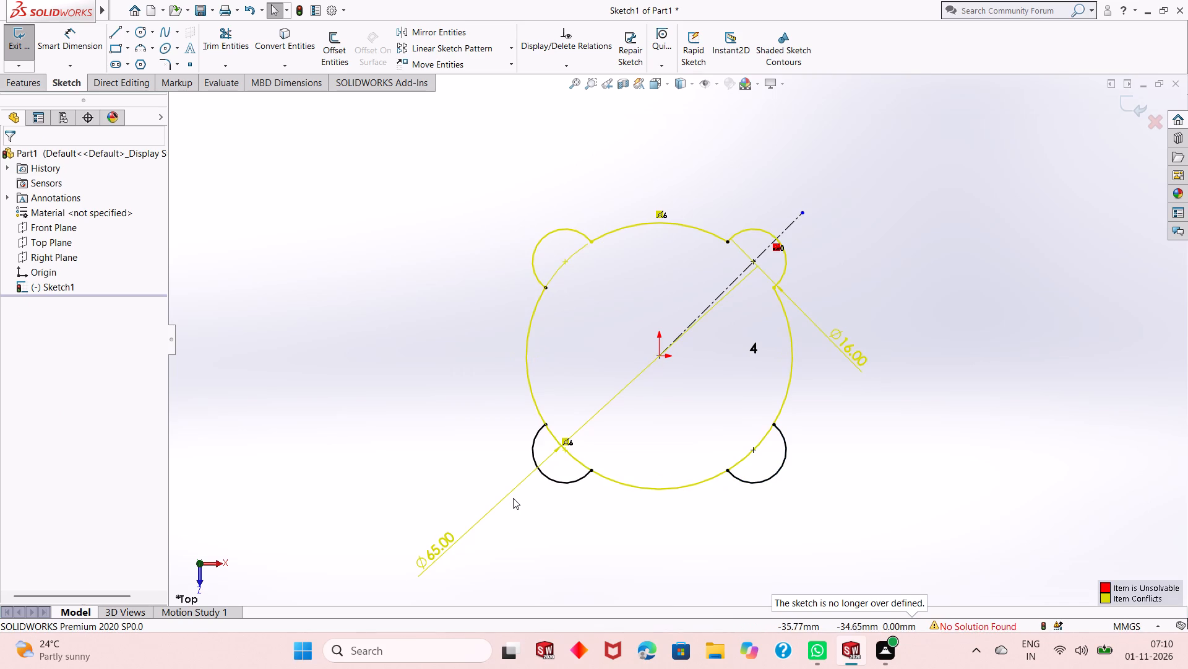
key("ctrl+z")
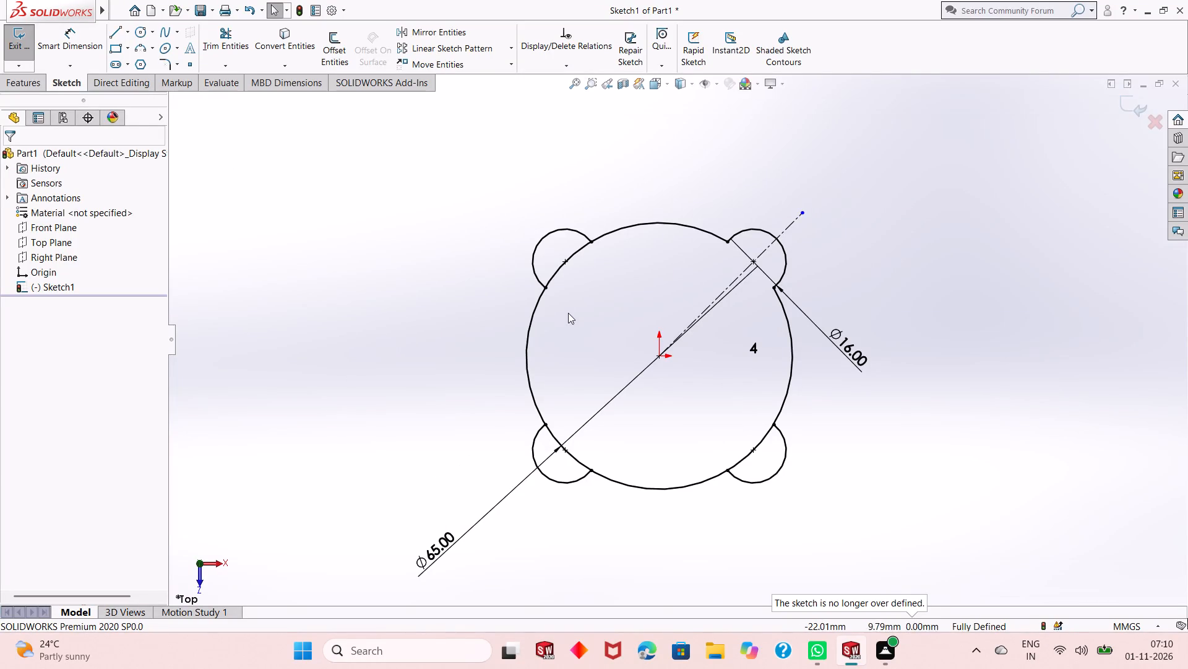
Trim the 65 mm circle's segments inside the upper-left, lower-right and lower-left lobes to leave one outer contour.
left_click(210, 48)
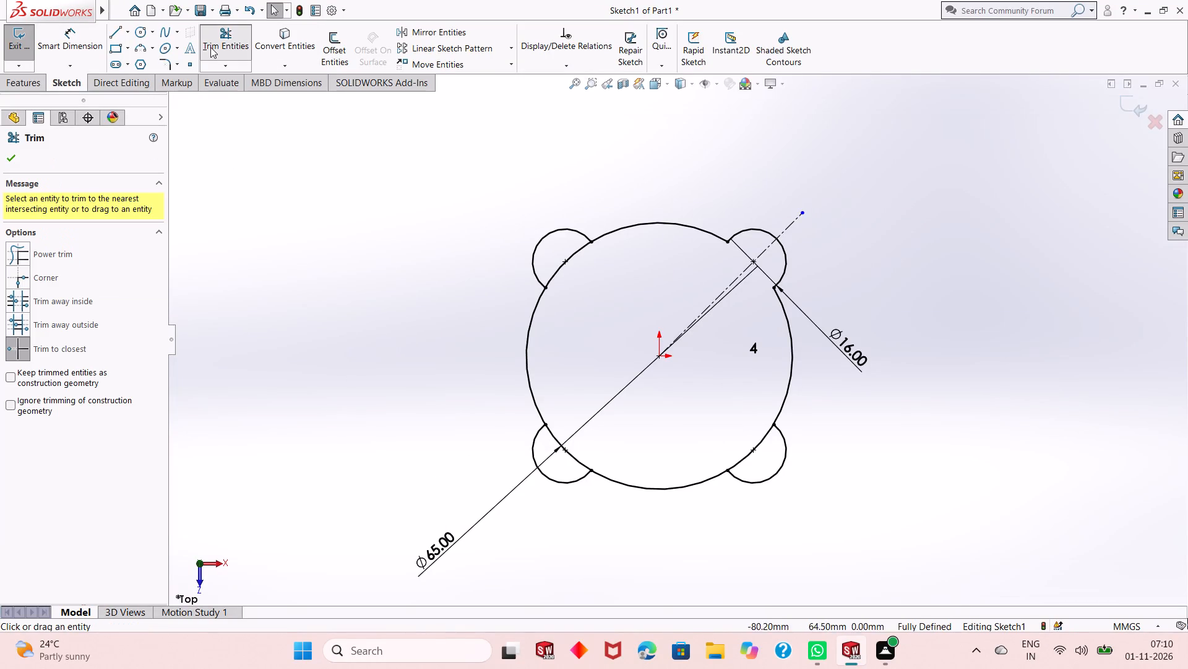
left_click(561, 268)
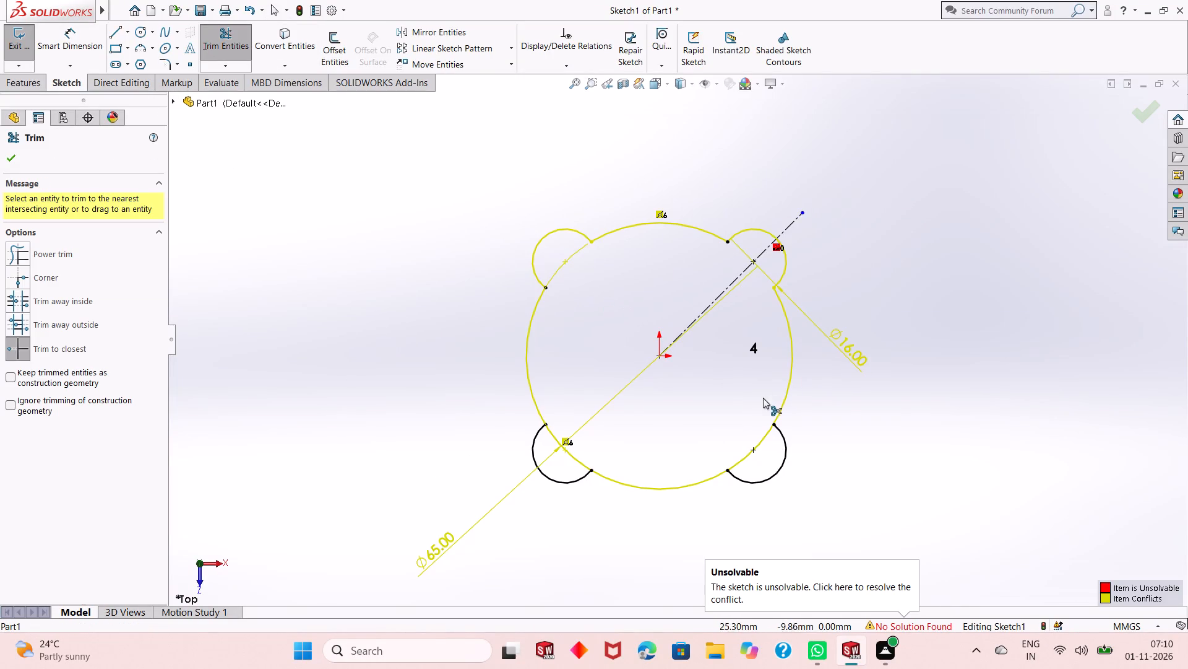
left_click(737, 461)
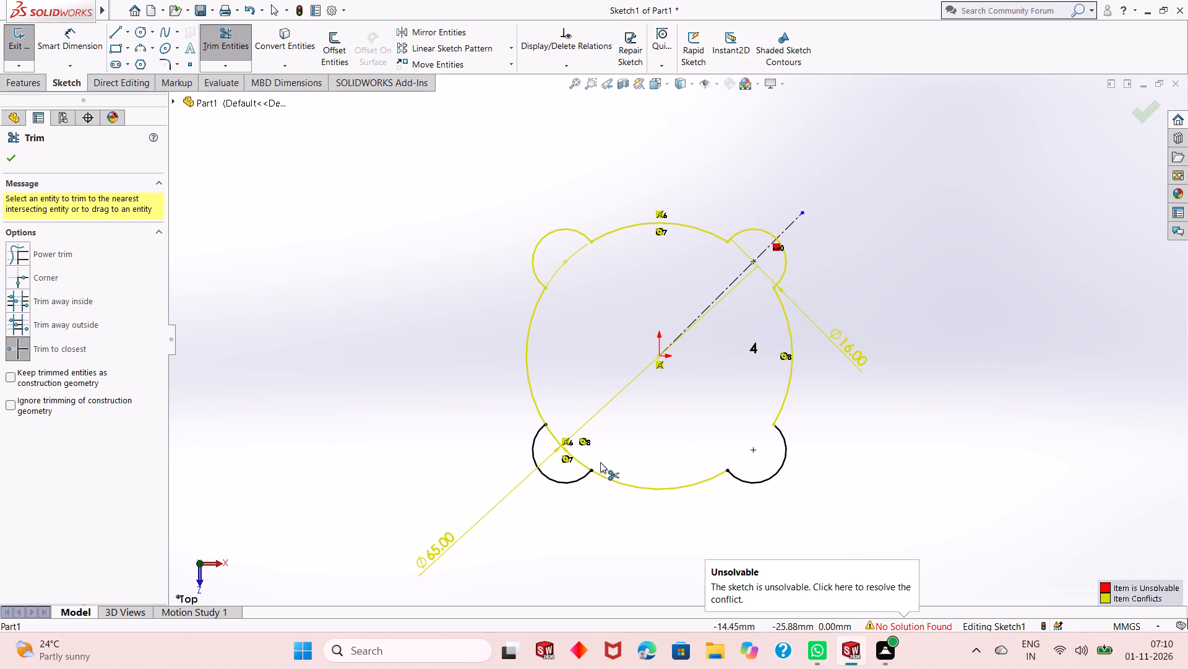
left_click(580, 465)
right_click(316, 191)
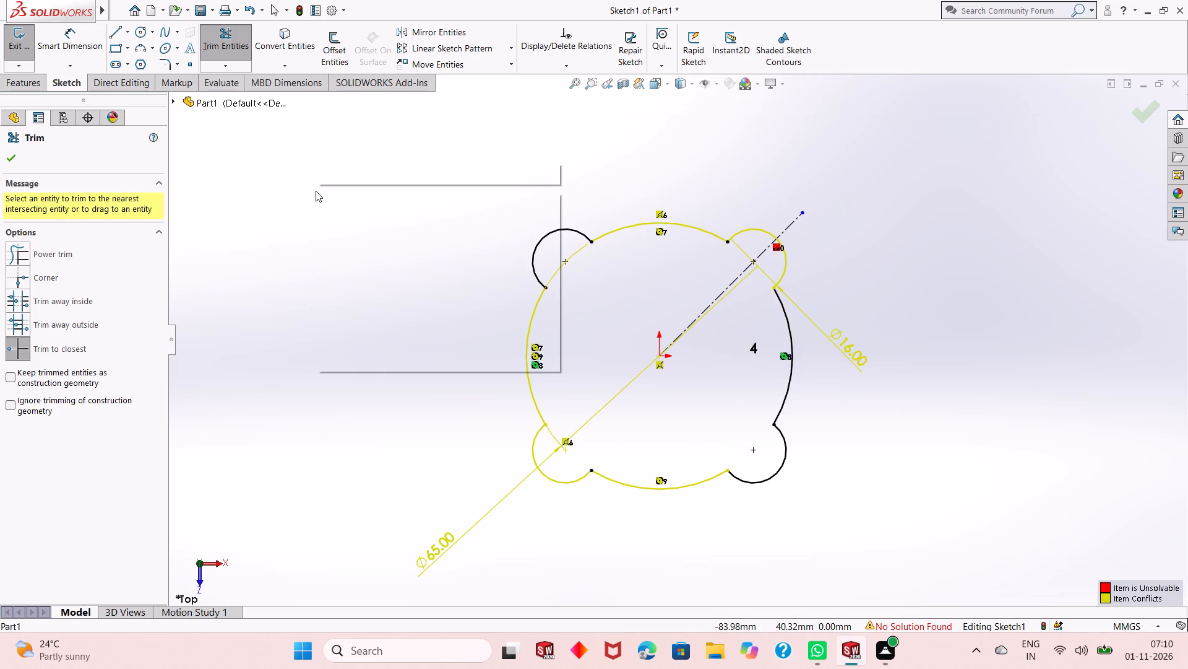
left_click(337, 228)
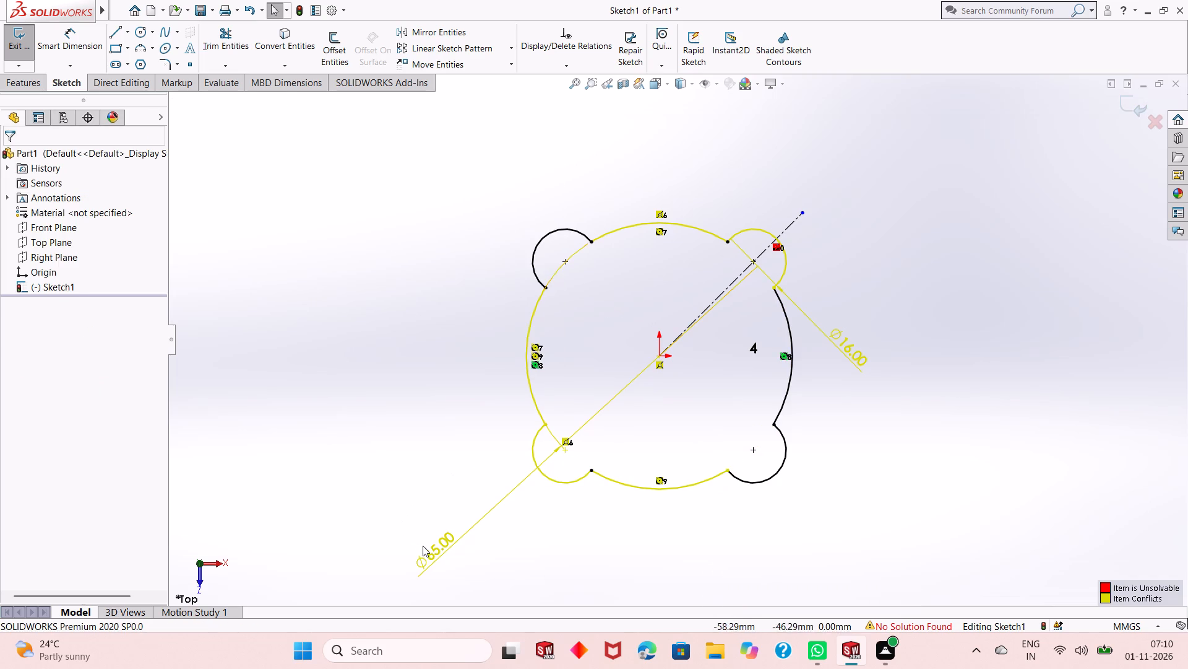
Delete the conflicting 65 mm diameter dimension from the sketch.
right_click(429, 554)
left_click(458, 504)
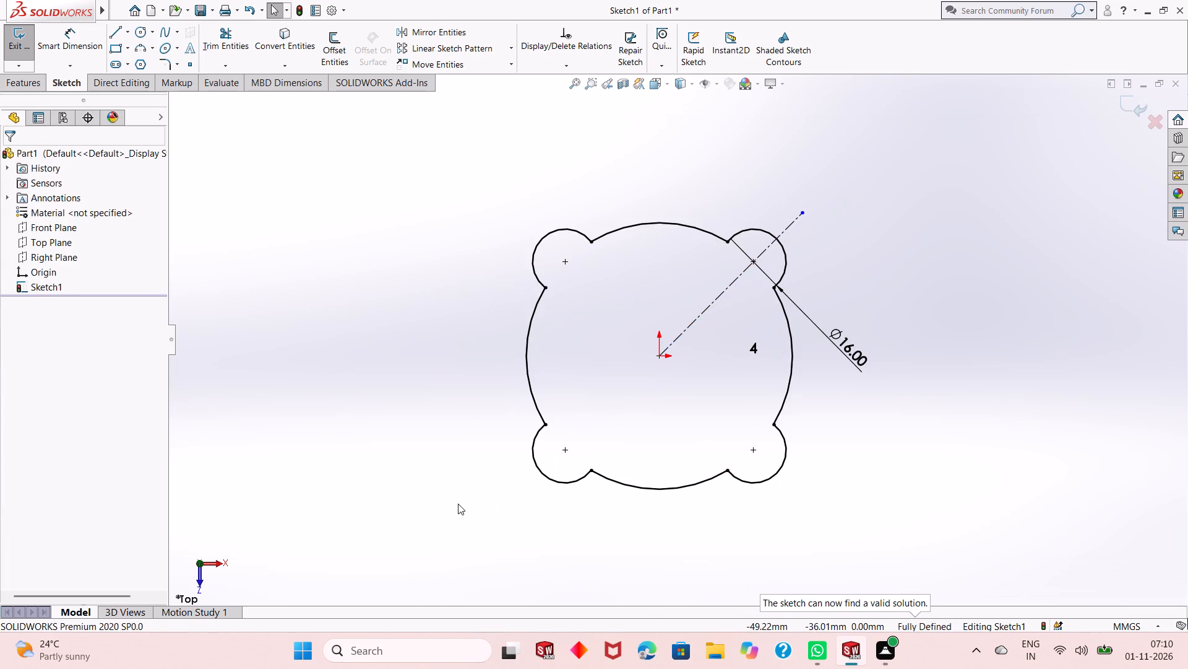
scroll(684, 387, "up", 3)
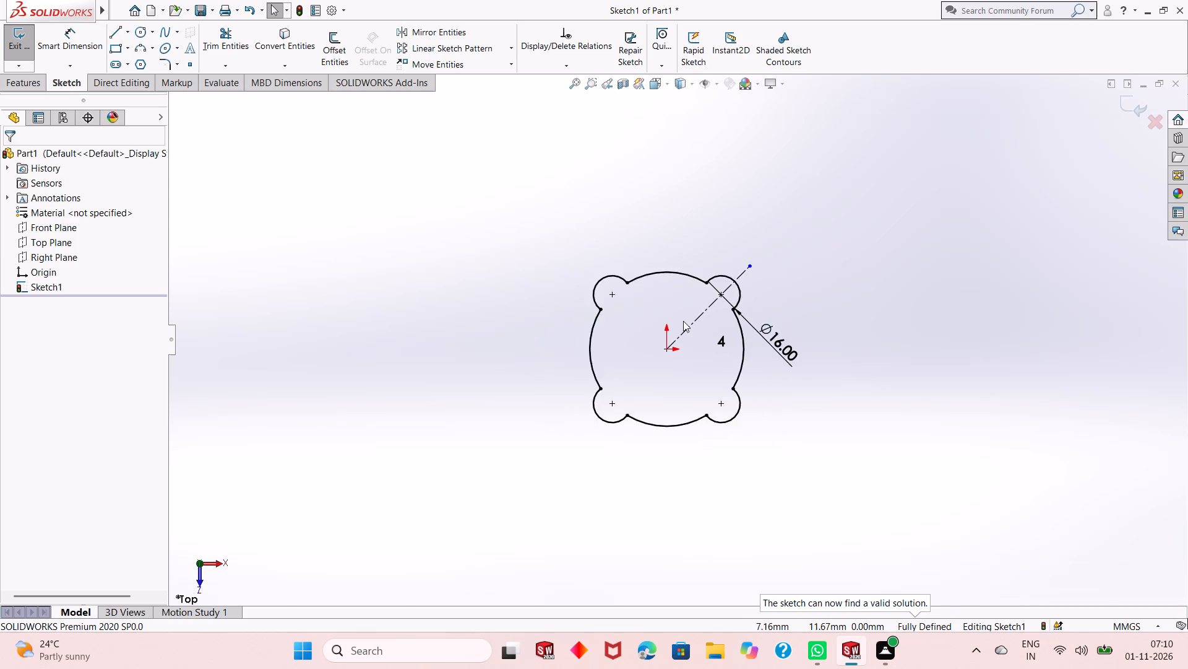
Extrude the four-lobed profile as a solid boss with a blind depth of 14 mm.
scroll(683, 321, "down", 2)
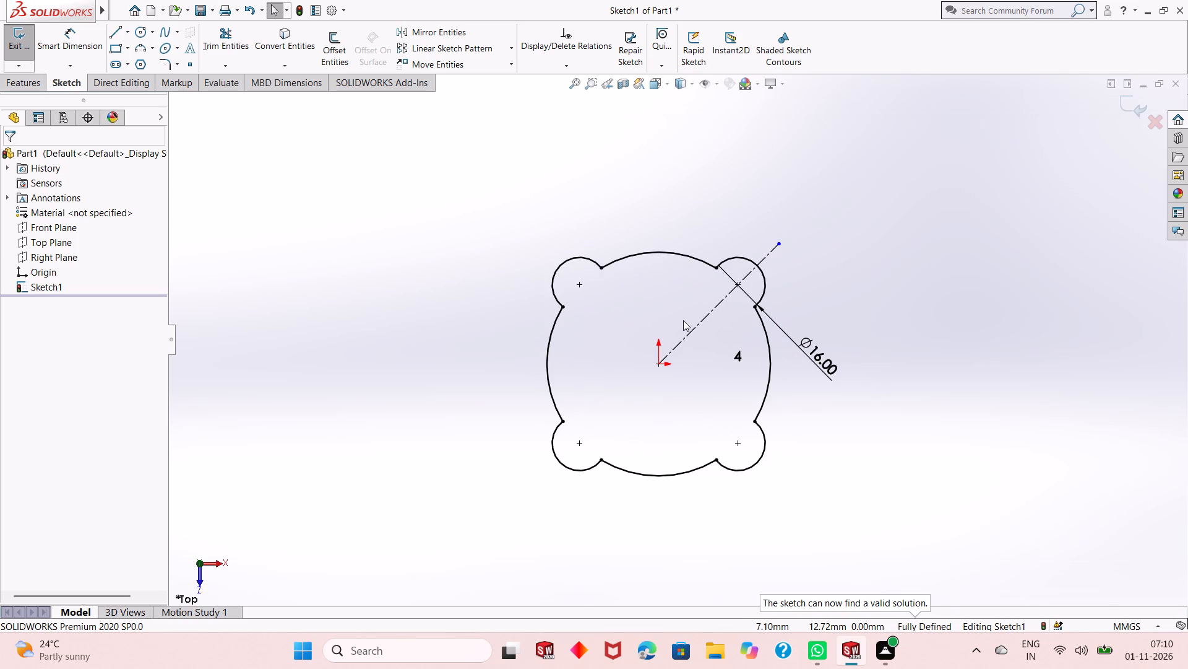
left_click(17, 82)
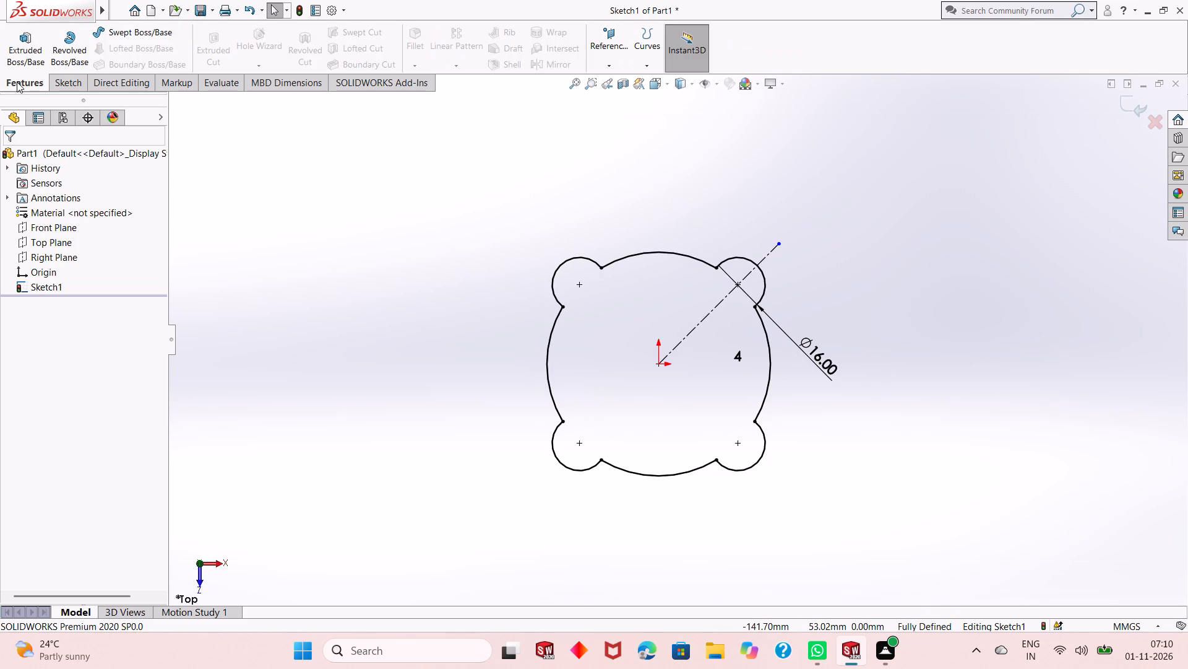
left_click(22, 53)
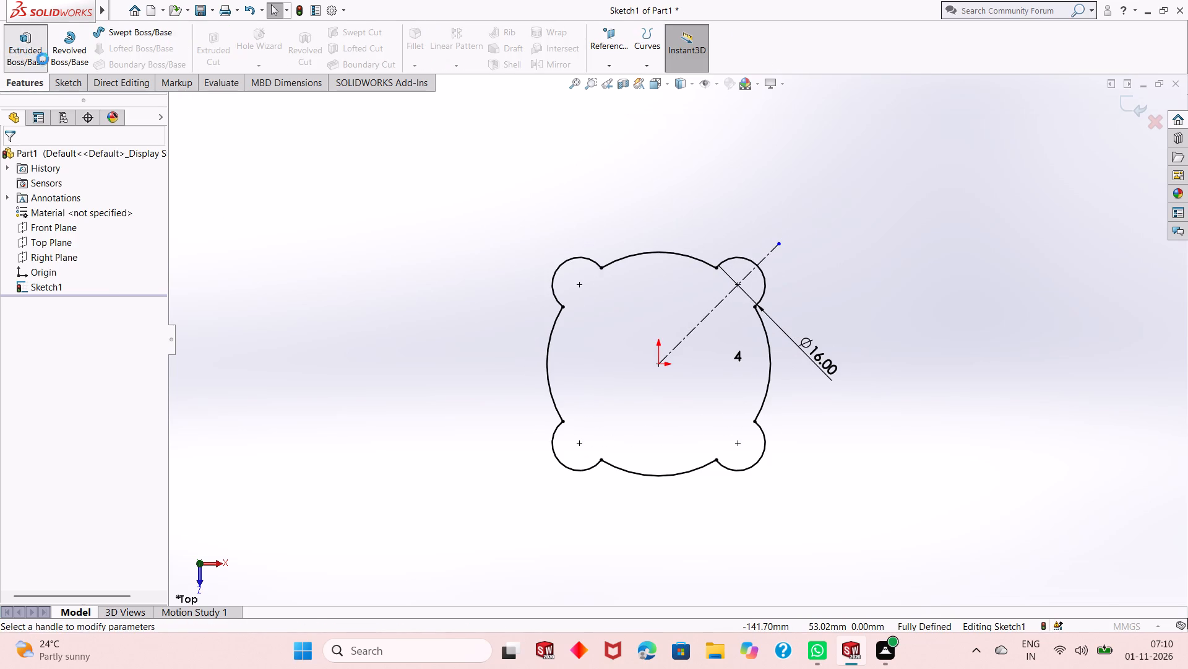
scroll(535, 307, "up", 3)
scroll(621, 250, "down", 1)
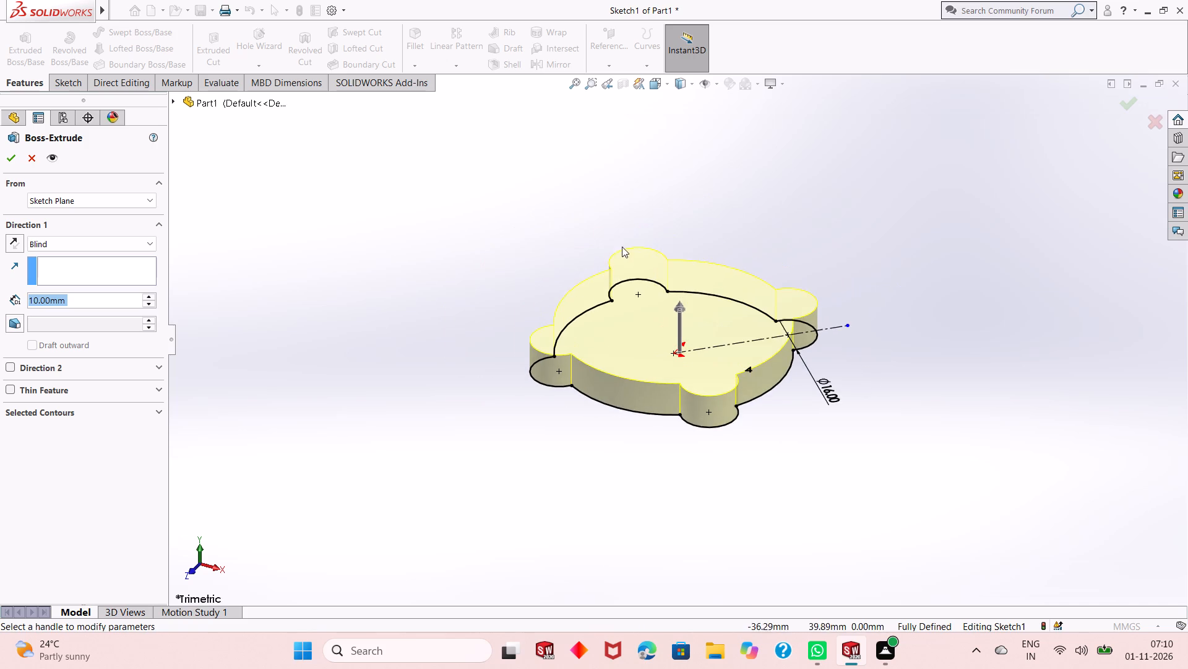
scroll(653, 369, "up", 1)
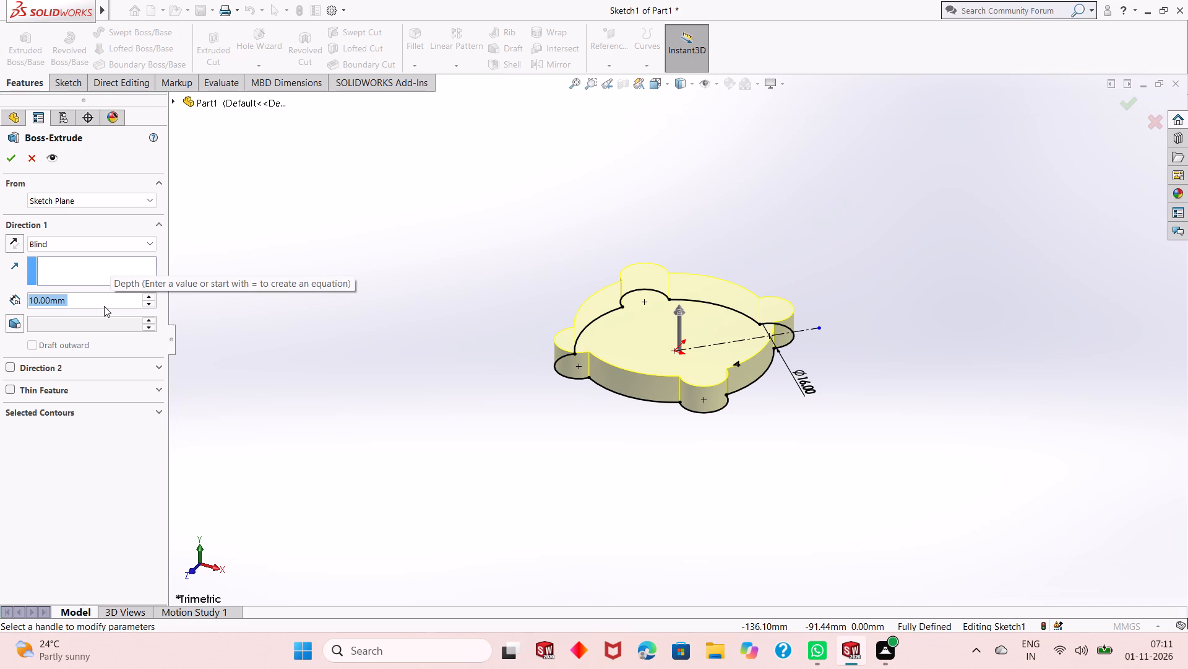
type("14")
key("Return")
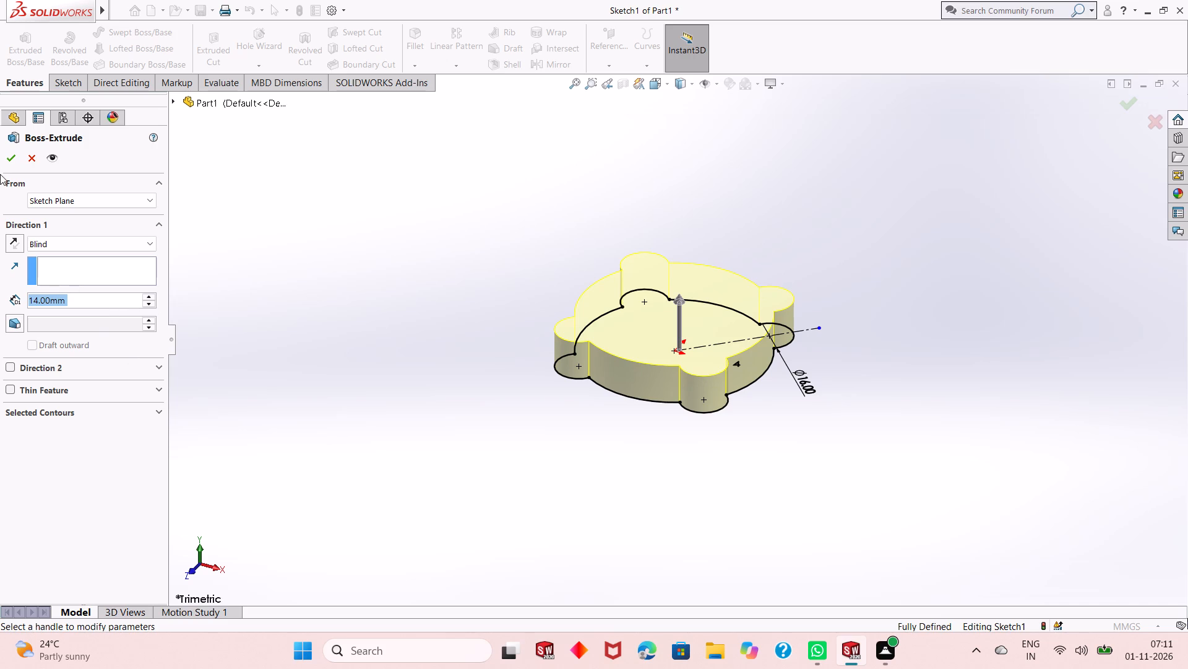
left_click(7, 157)
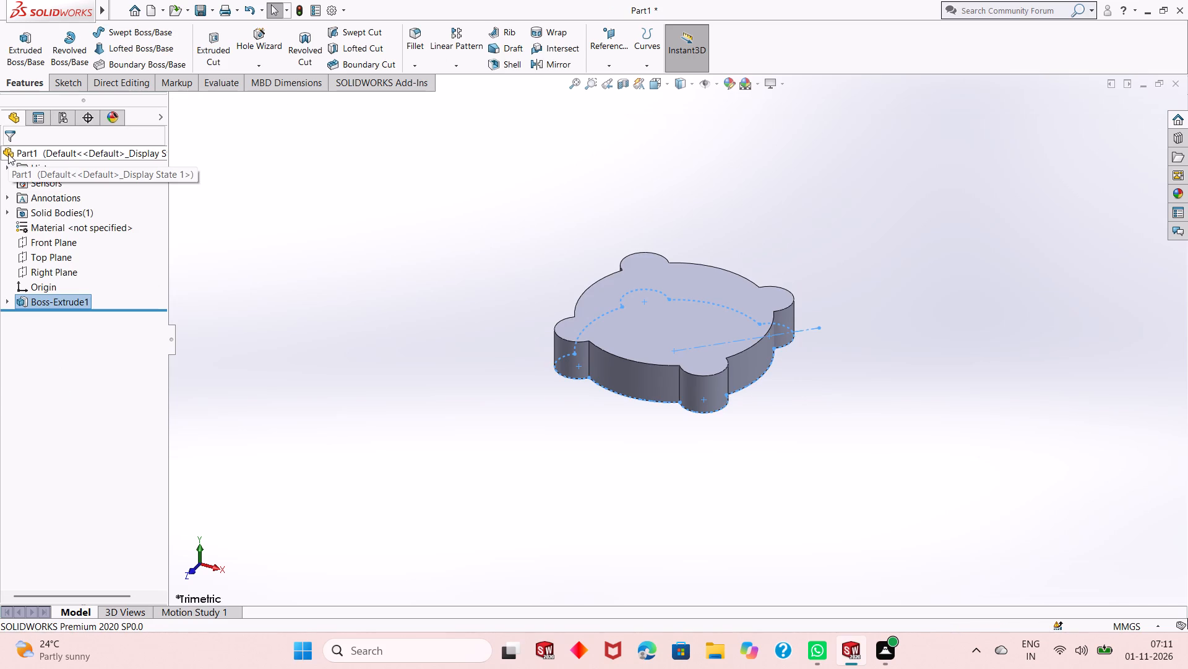
left_click(315, 291)
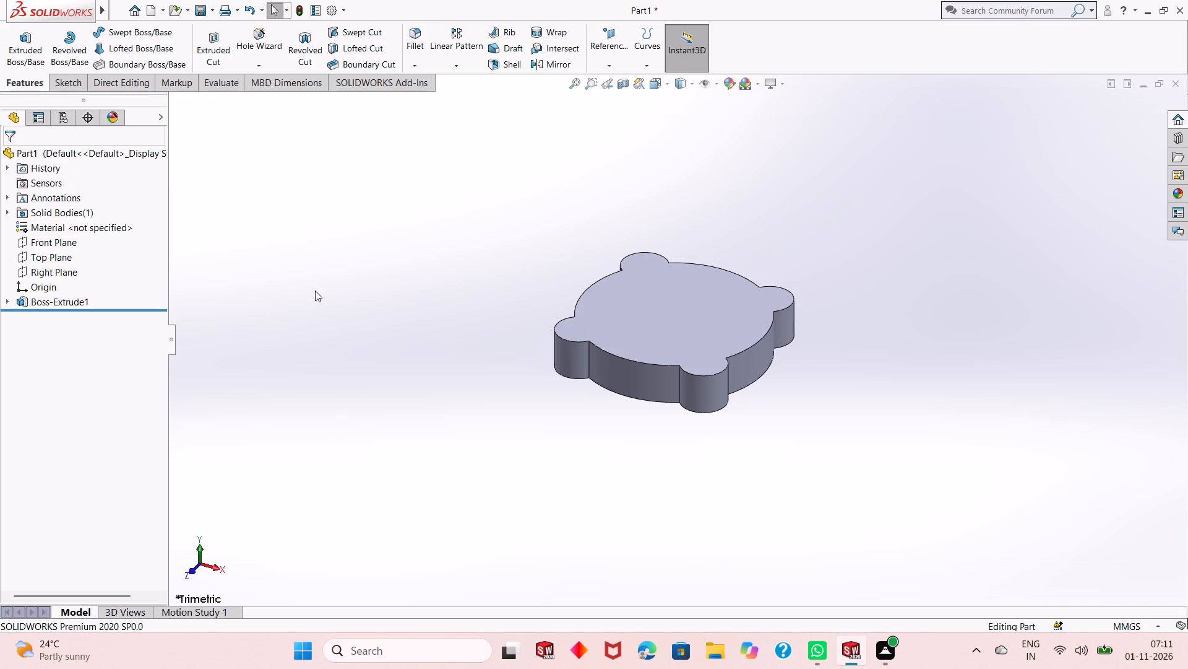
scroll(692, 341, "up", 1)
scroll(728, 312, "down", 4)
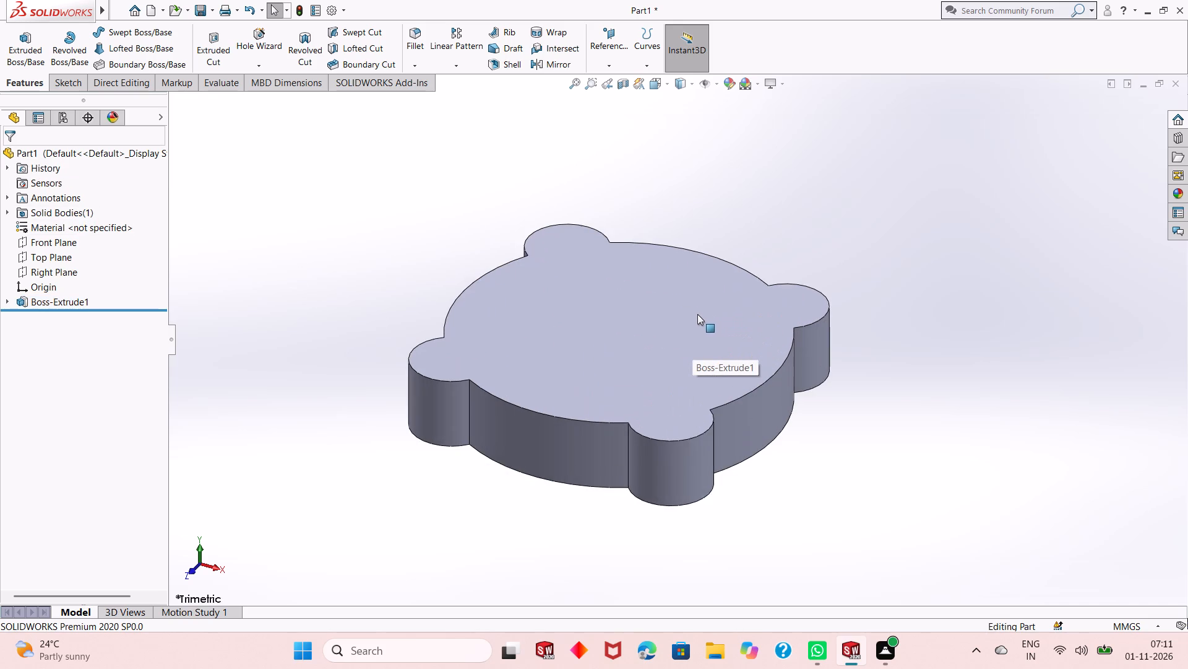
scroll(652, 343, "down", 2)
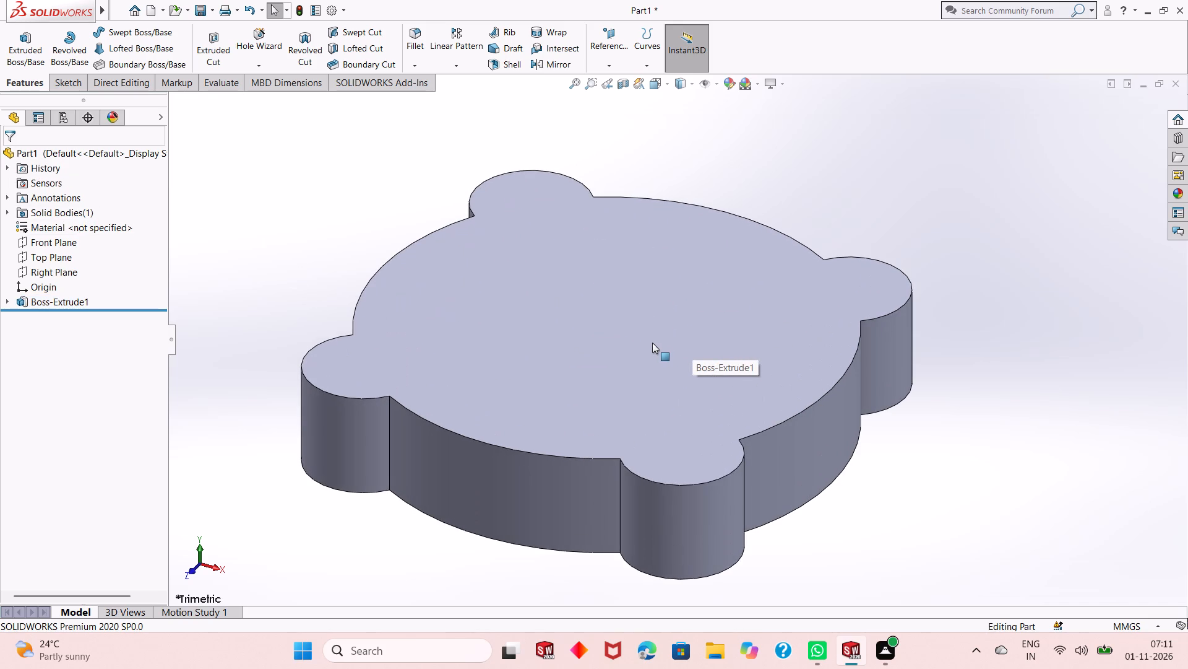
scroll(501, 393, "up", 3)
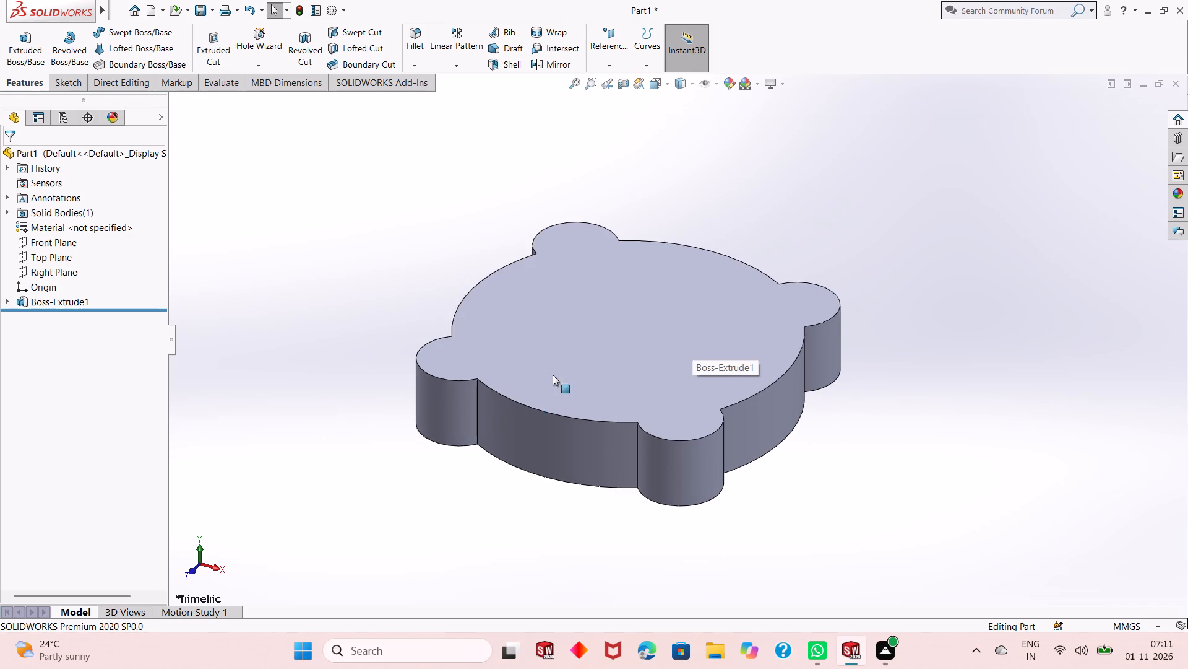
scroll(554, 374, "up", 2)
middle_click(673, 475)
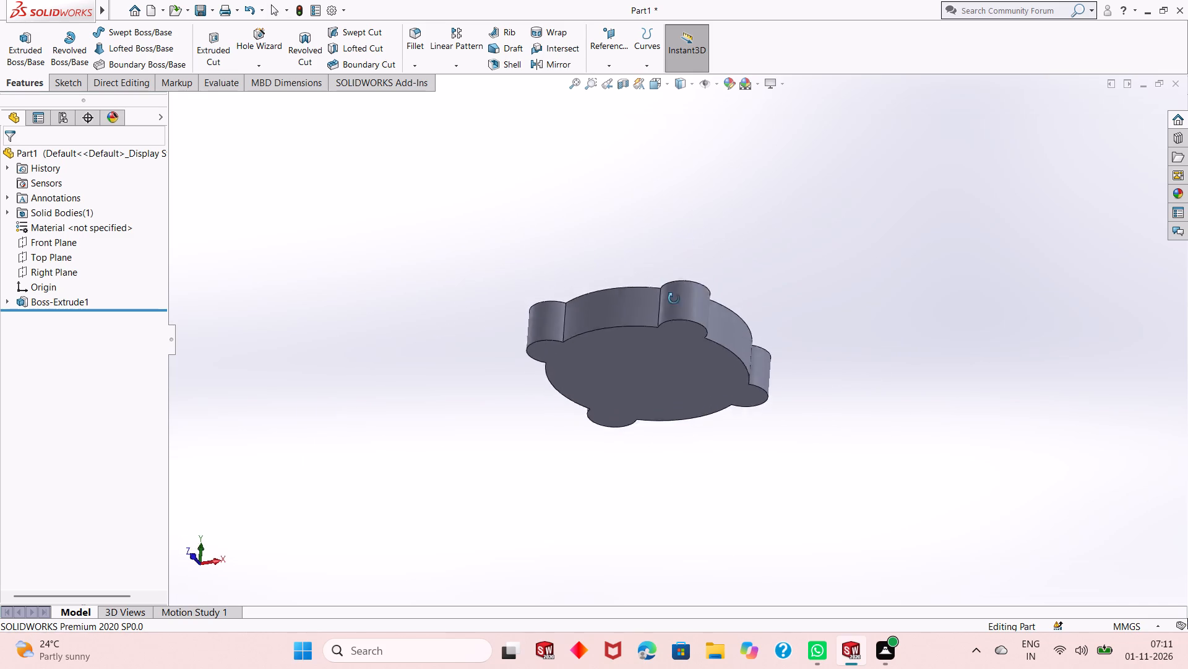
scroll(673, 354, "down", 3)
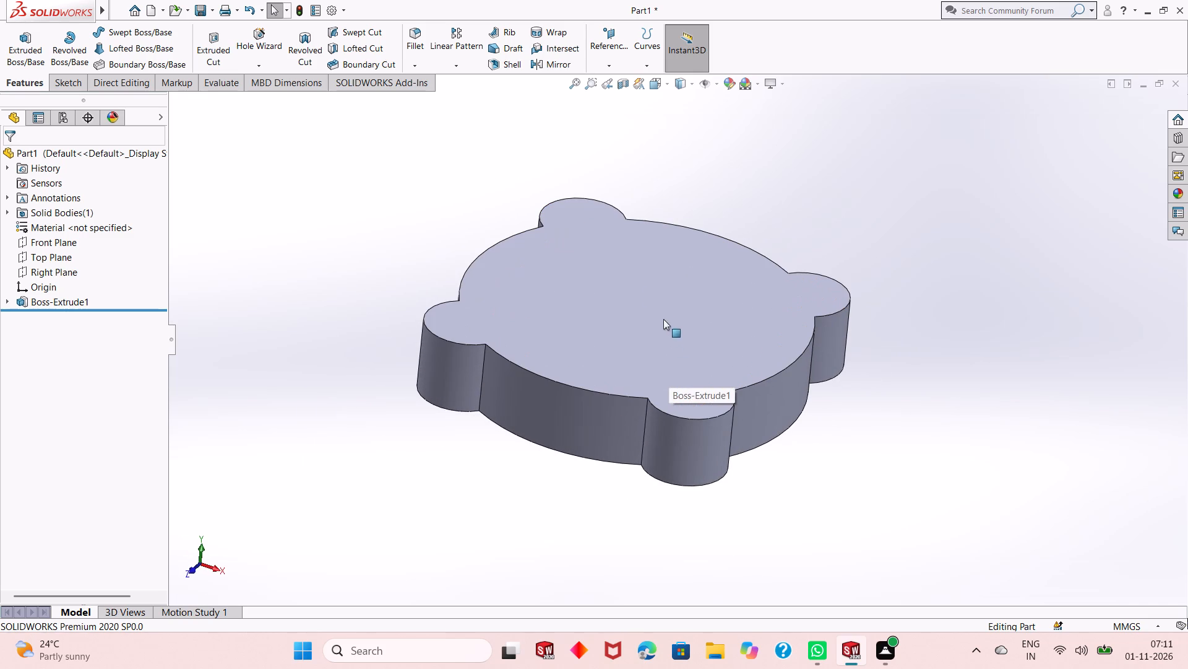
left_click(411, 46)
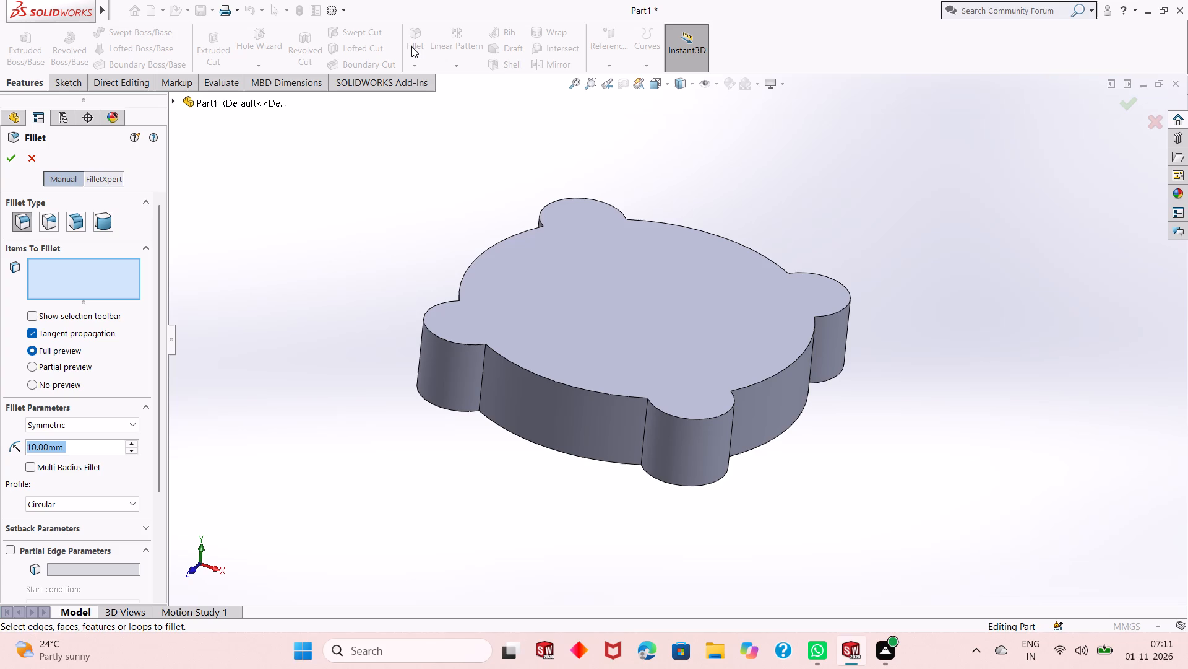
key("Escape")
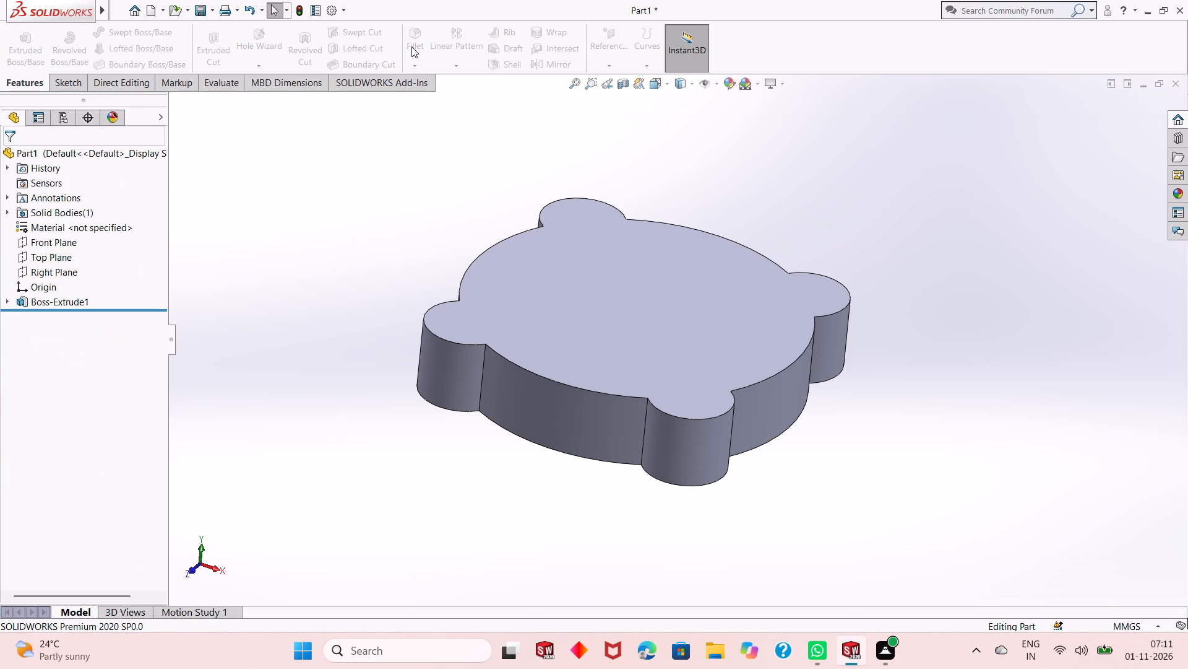
On the body's top face, start a new sketch and draw a circle about 42 mm in diameter centred on the origin.
left_click(600, 279)
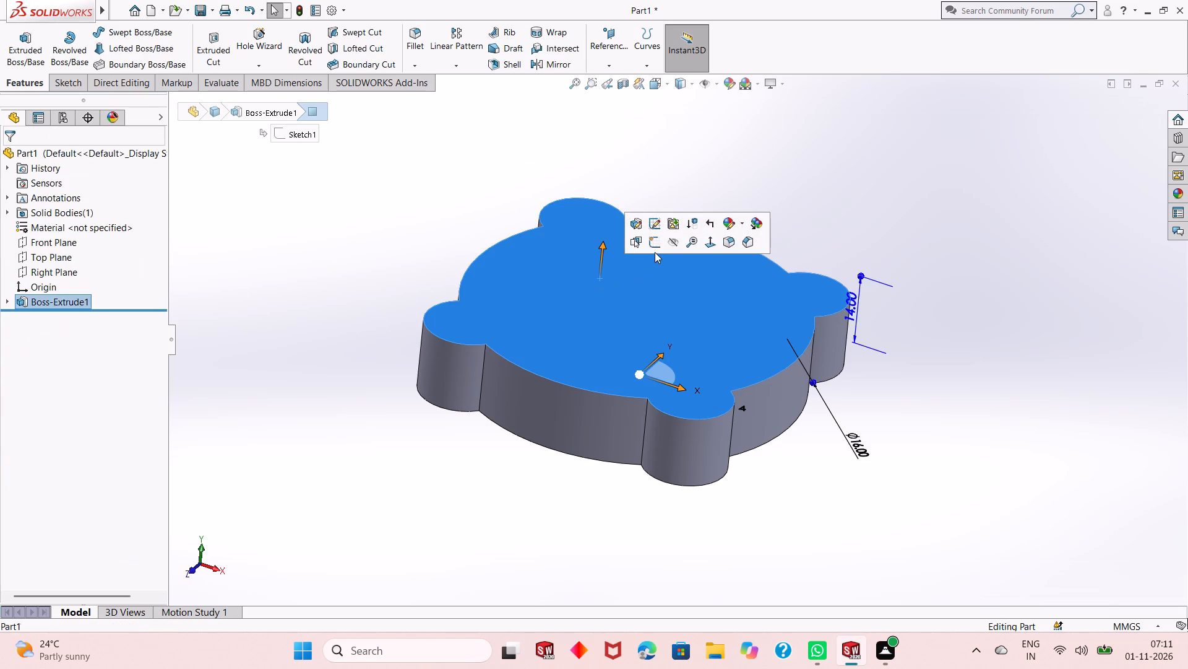
left_click(655, 237)
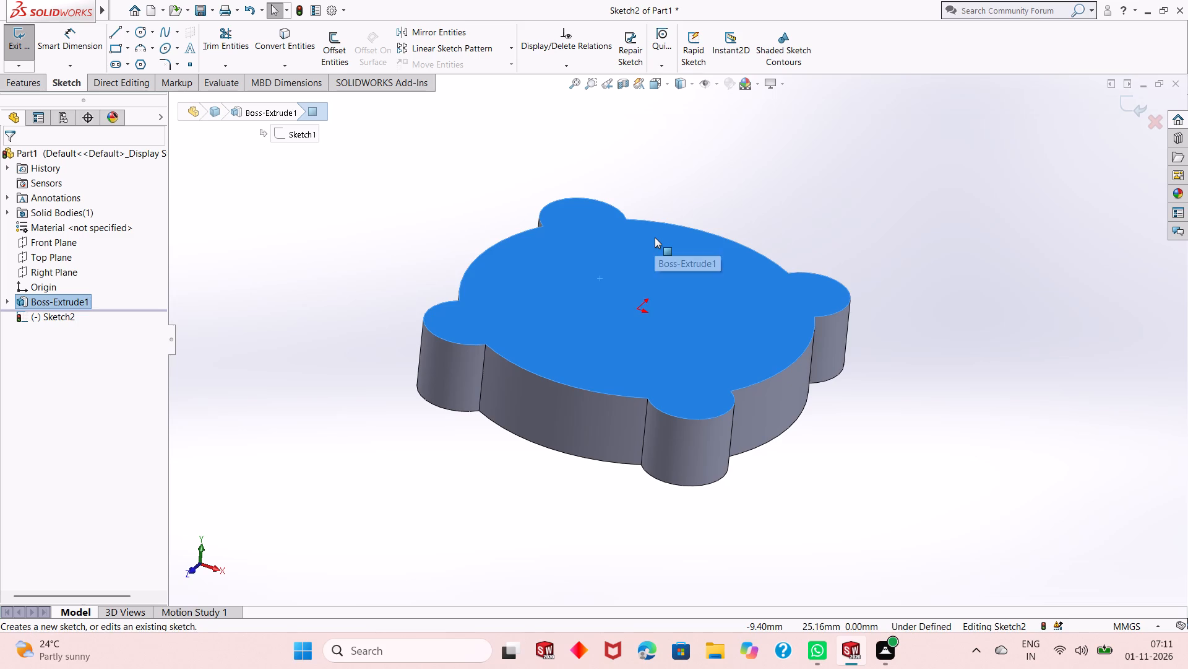
key("ctrl+8")
scroll(609, 345, "up", 3)
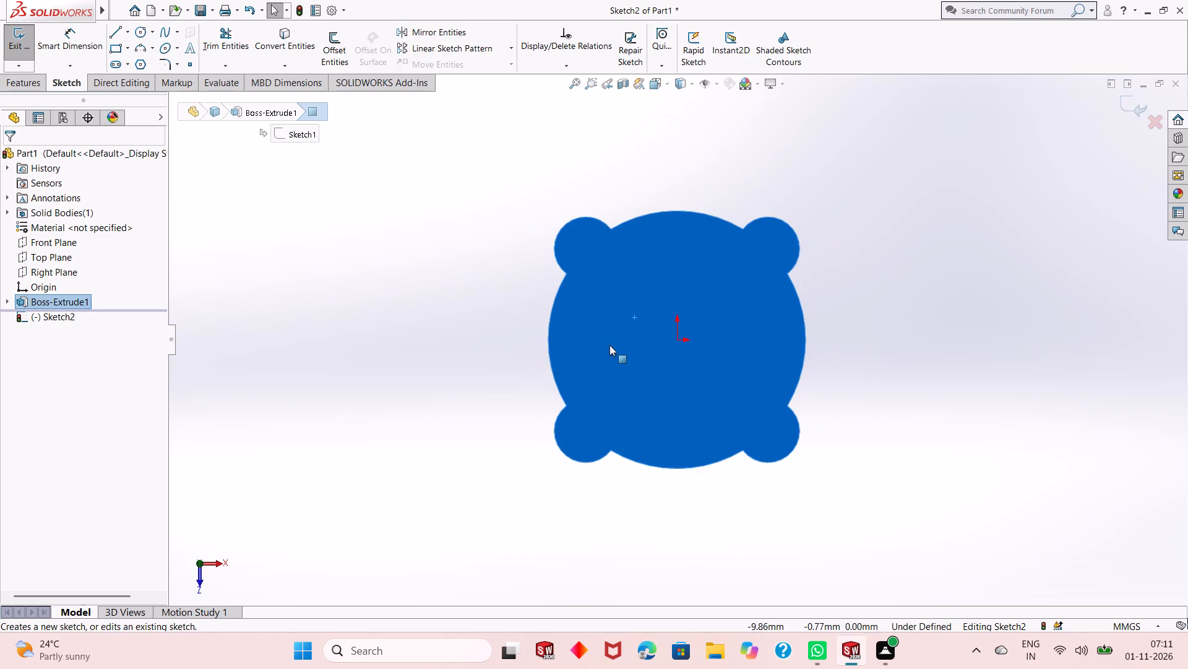
left_click(822, 314)
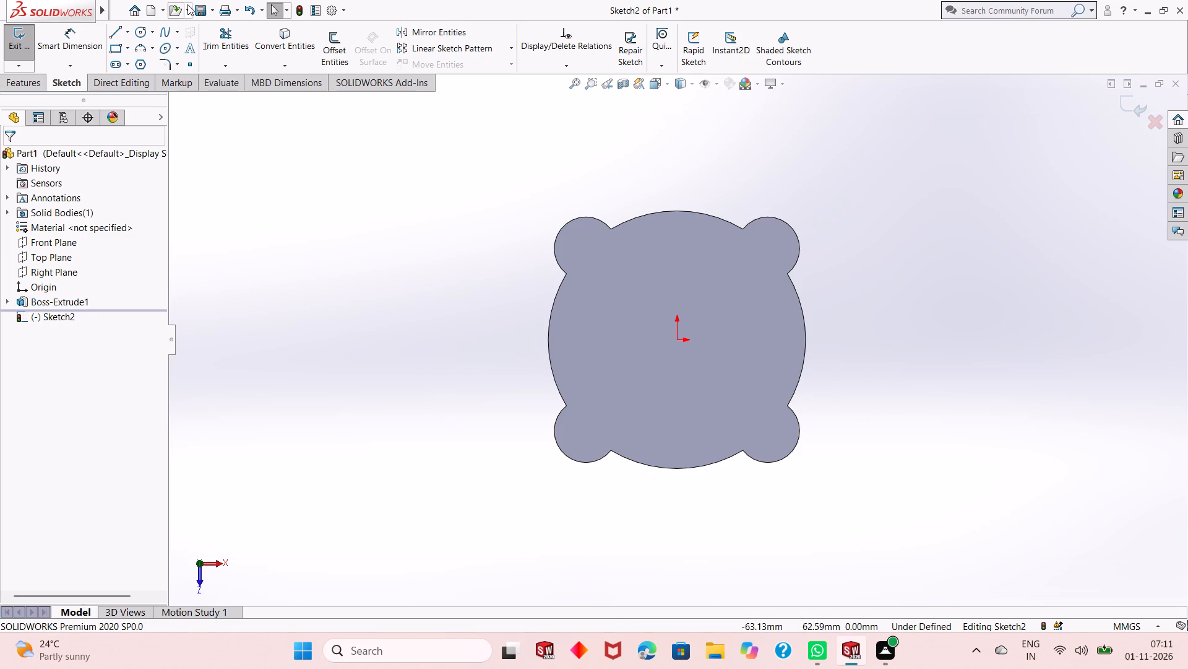
left_click(142, 35)
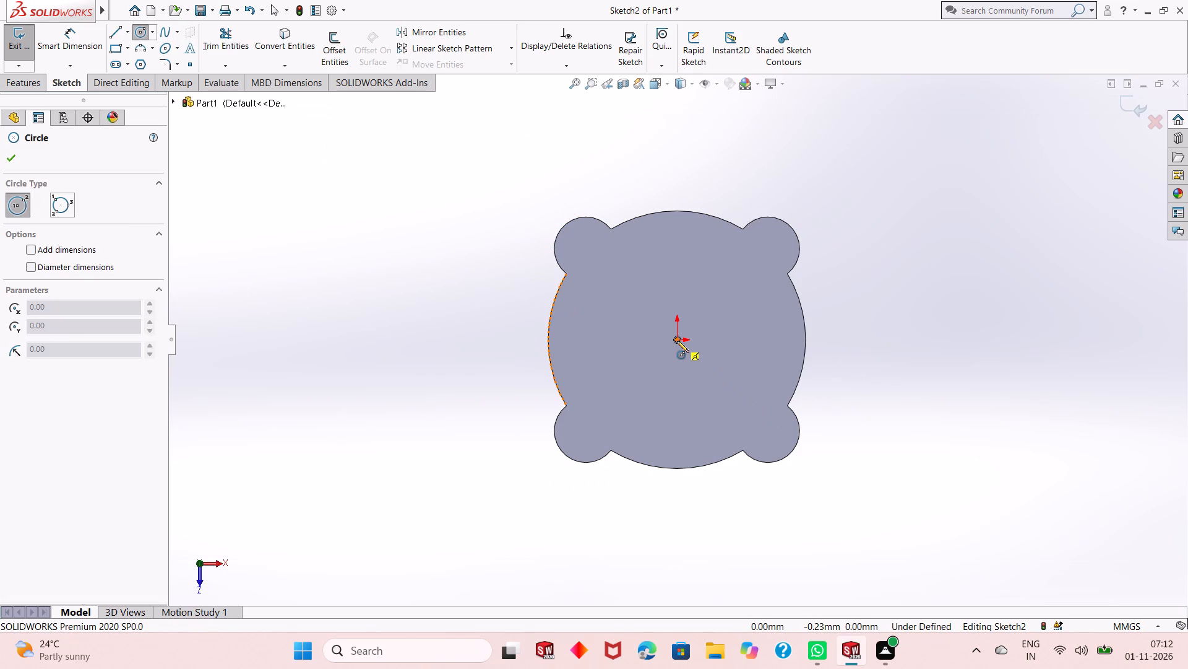
left_click(677, 341)
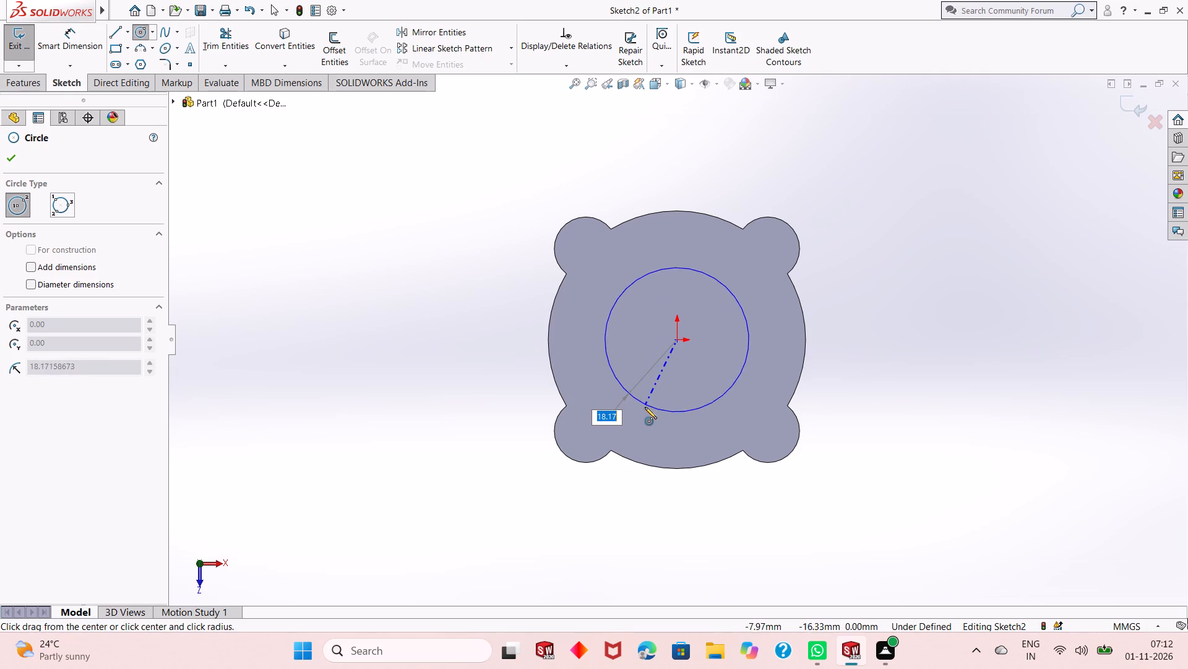
left_click(643, 415)
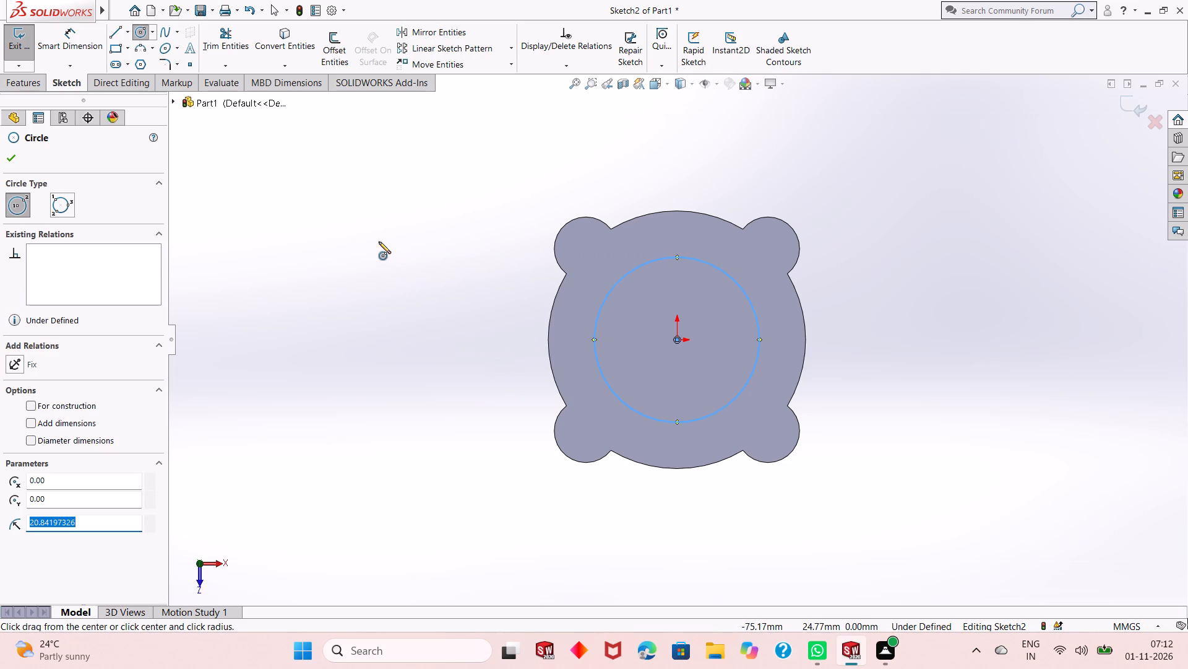
right_click(379, 242)
left_click(392, 250)
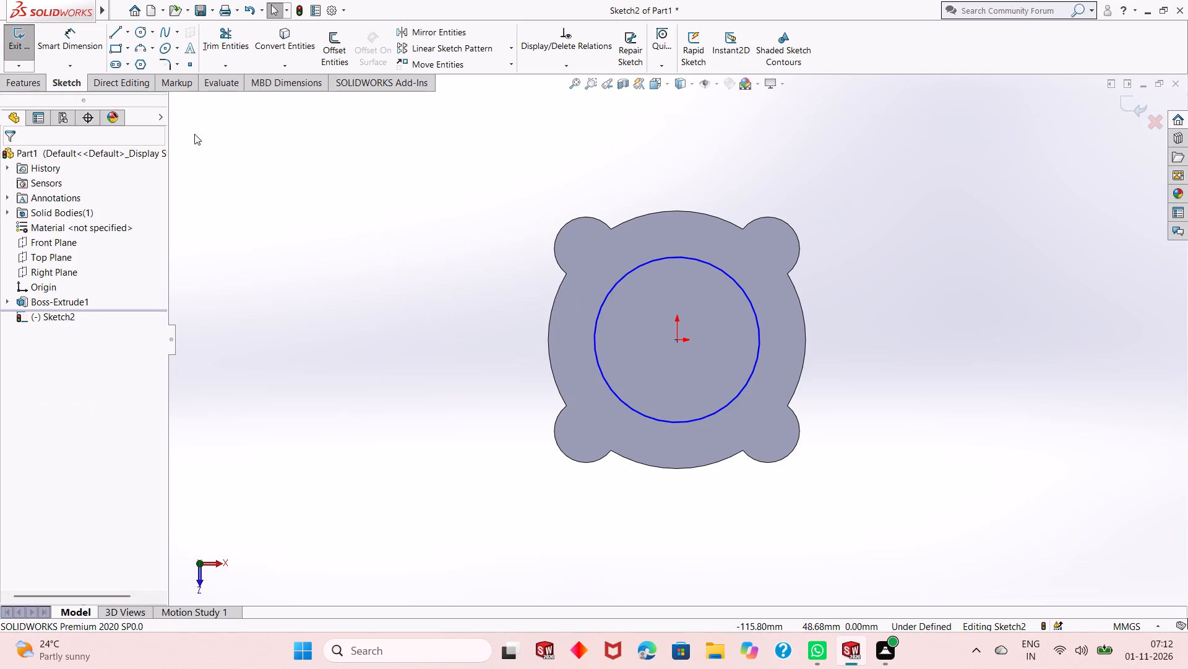
Dimension the diameter of the sketched circle on the top face and set it to 52.5-28, i.e. 24.5 mm.
left_click(72, 45)
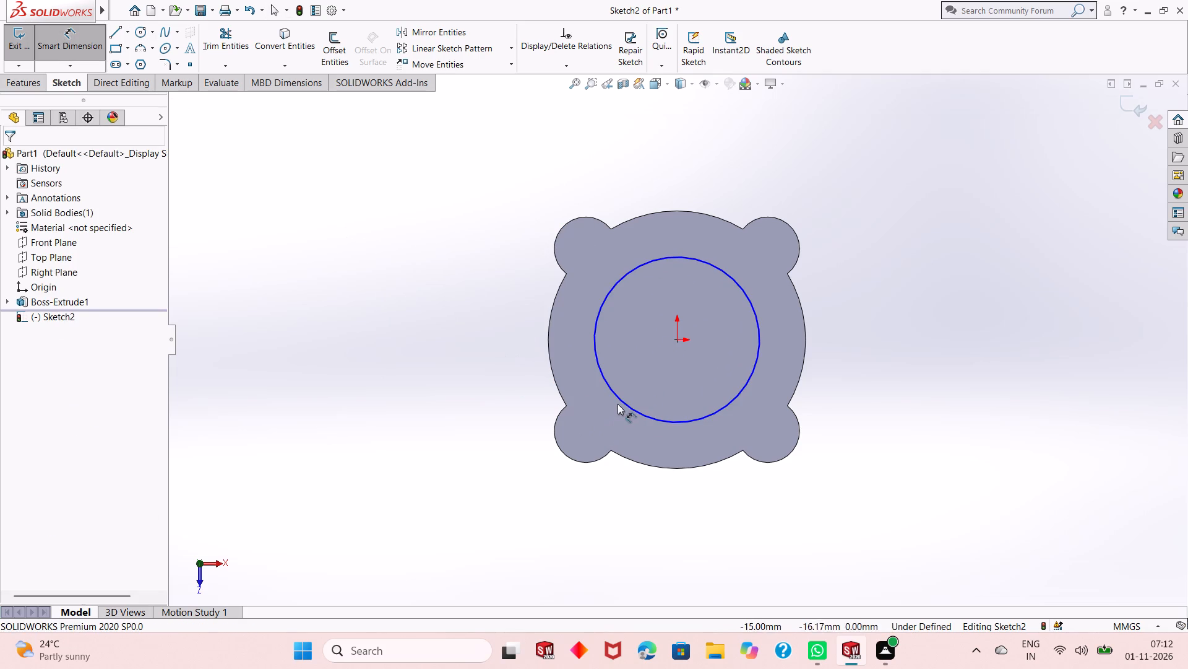
left_click(618, 401)
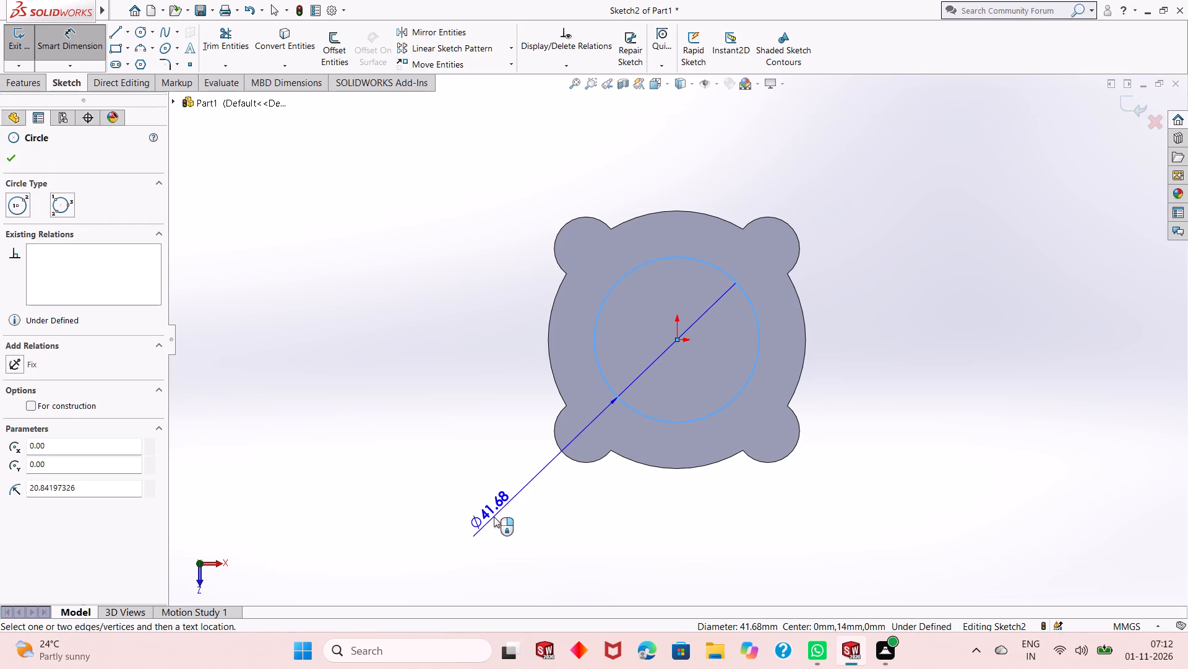
left_click(494, 517)
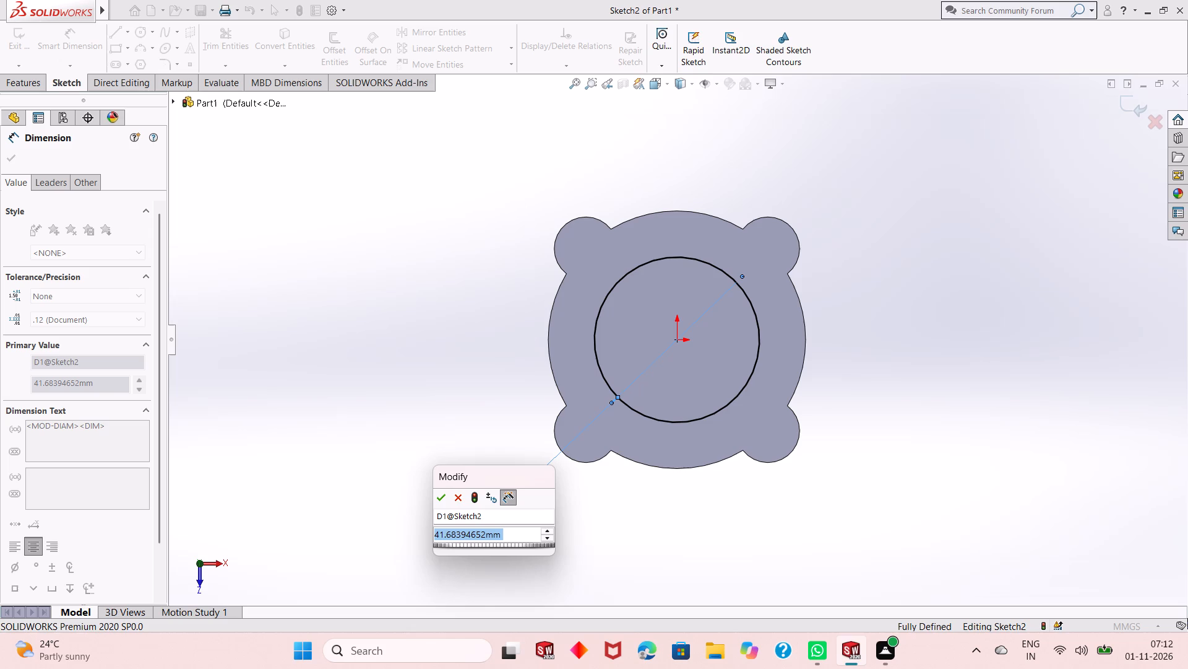
scroll(668, 365, "up", 5)
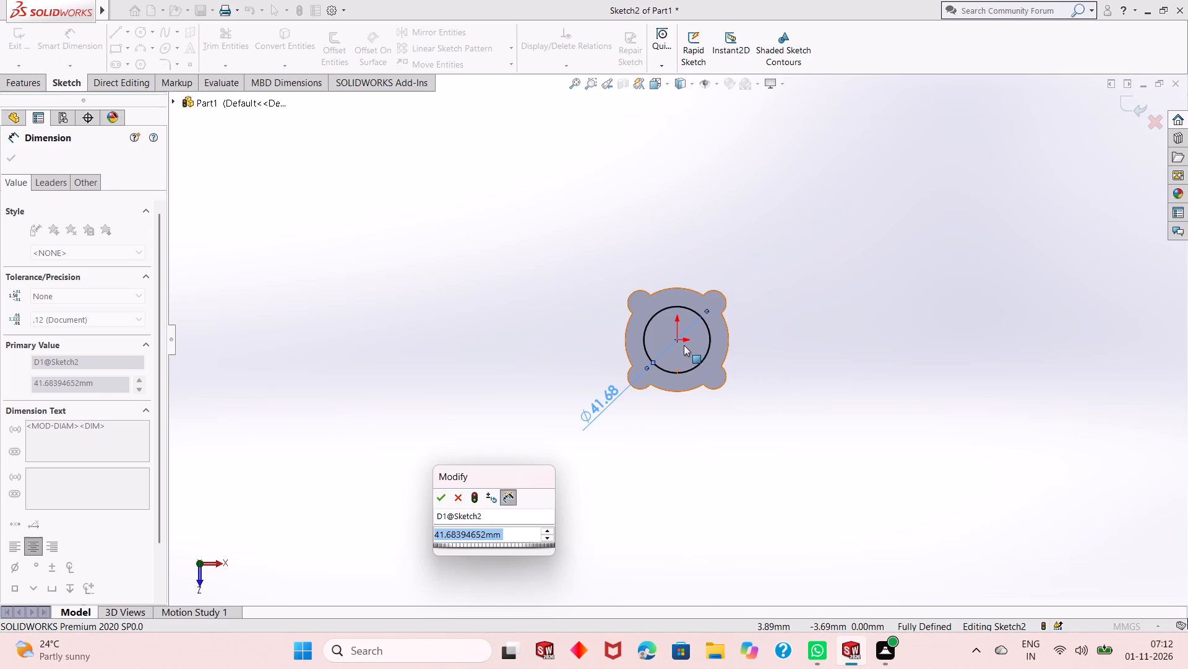
scroll(684, 345, "down", 4)
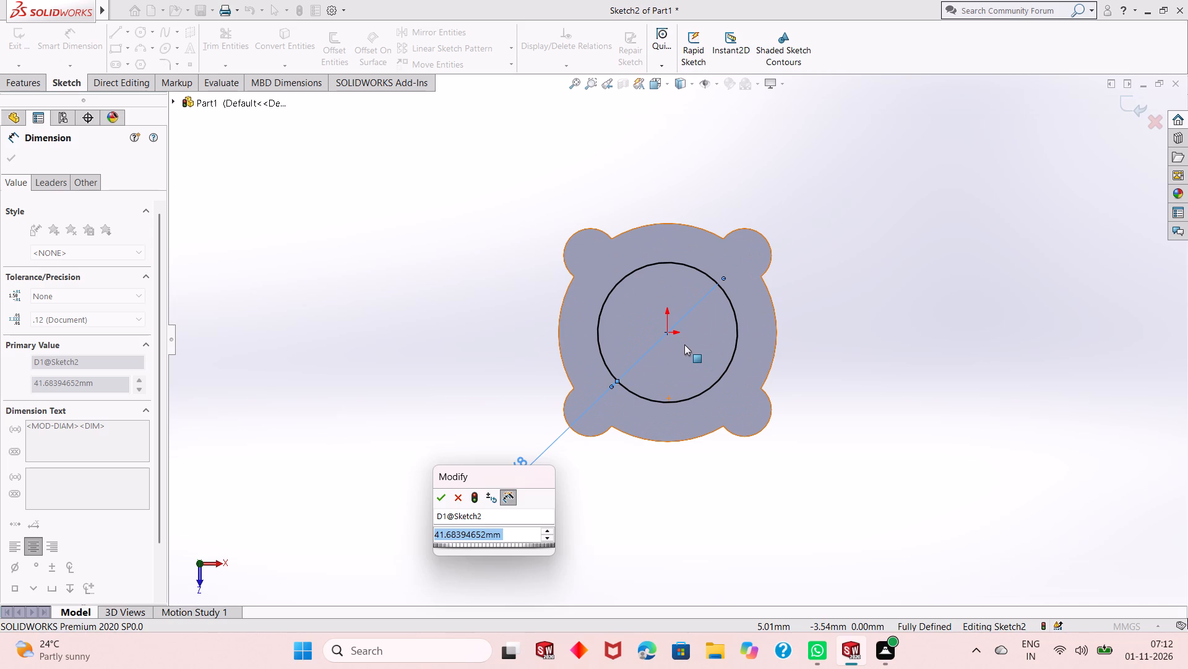
key("4")
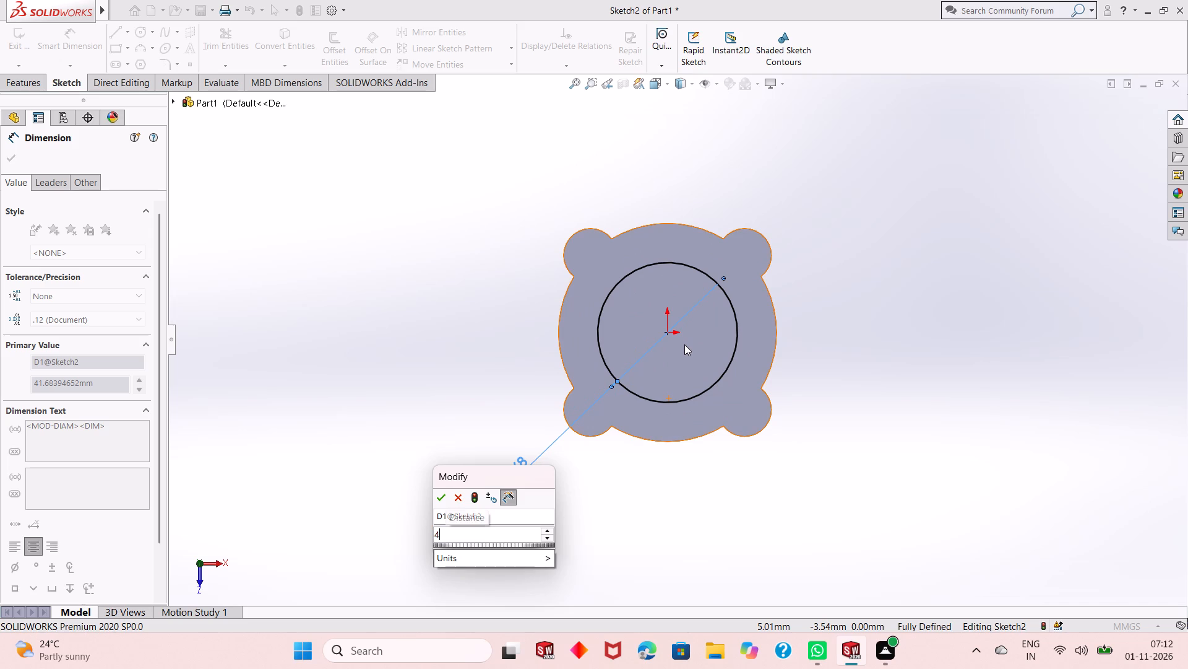
key("BackSpace")
key("BackSpace")
key("BackSpace")
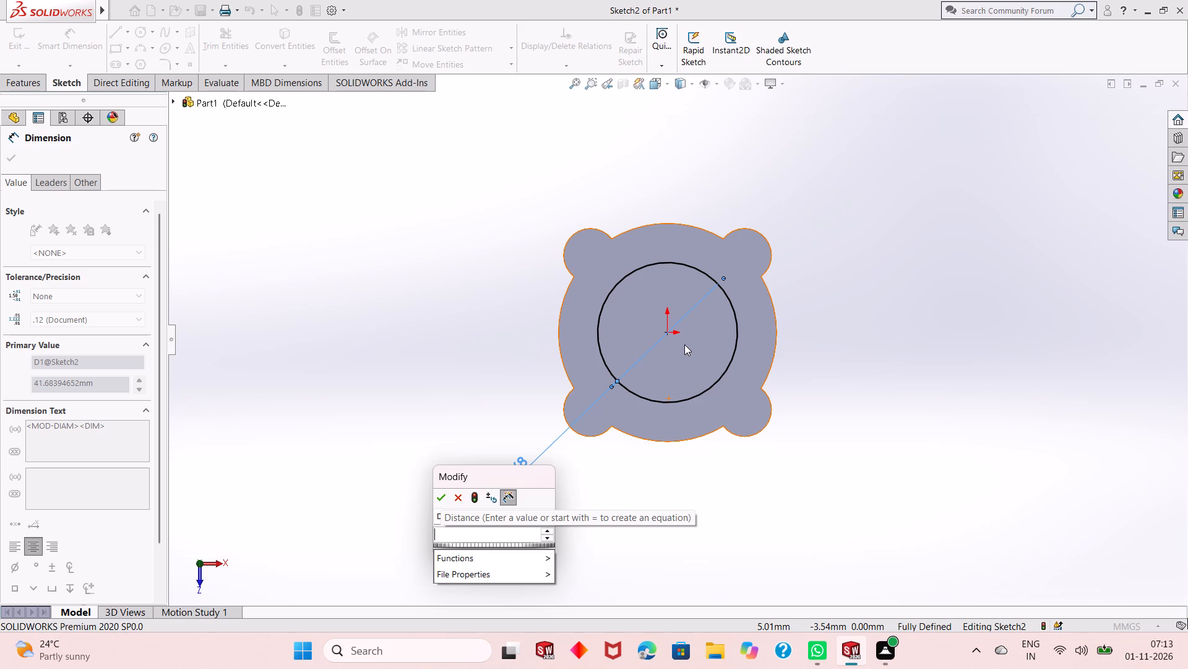
key("7")
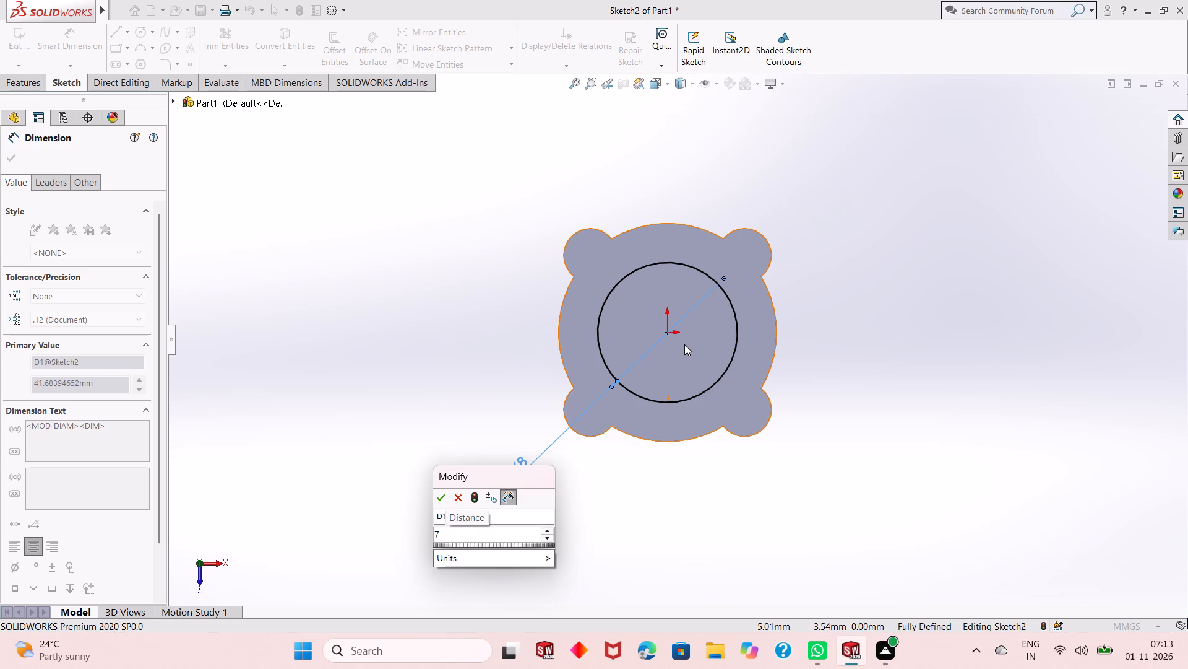
key("BackSpace")
key("BackSpace")
type("10")
key("5")
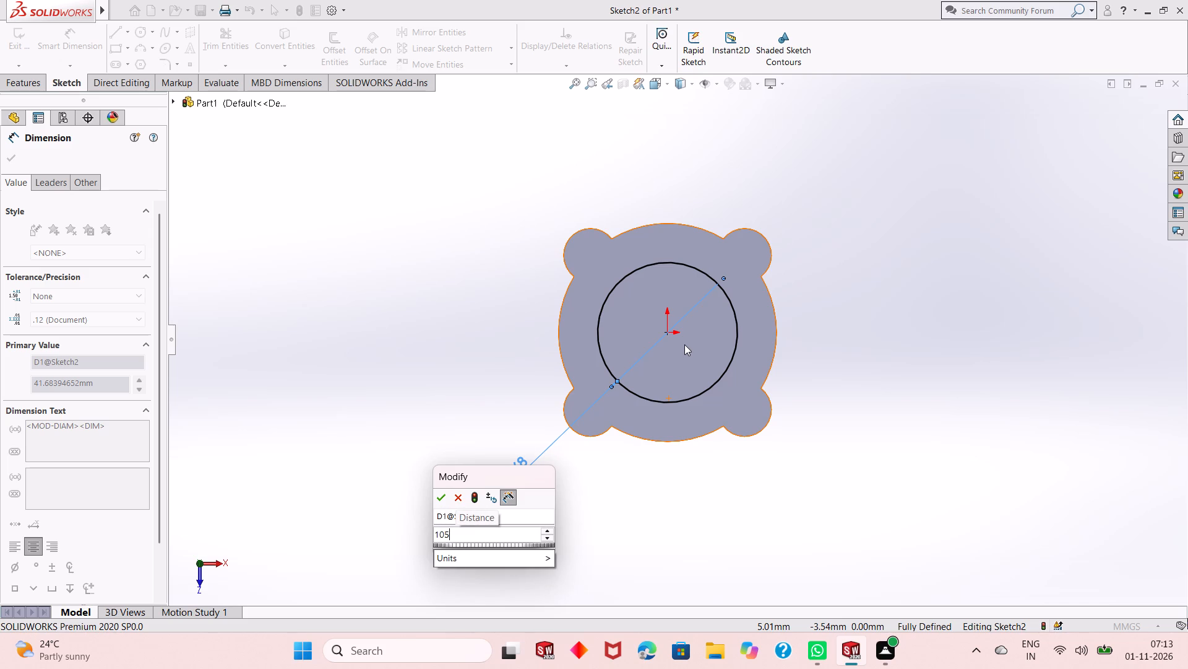
key("minus")
key("BackSpace")
key("BackSpace")
key("BackSpace")
key("BackSpace")
key("BackSpace")
key("BackSpace")
key("BackSpace")
key("BackSpace")
key("BackSpace")
key("BackSpace")
key("BackSpace")
key("BackSpace")
key("BackSpace")
key("BackSpace")
key("BackSpace")
key("BackSpace")
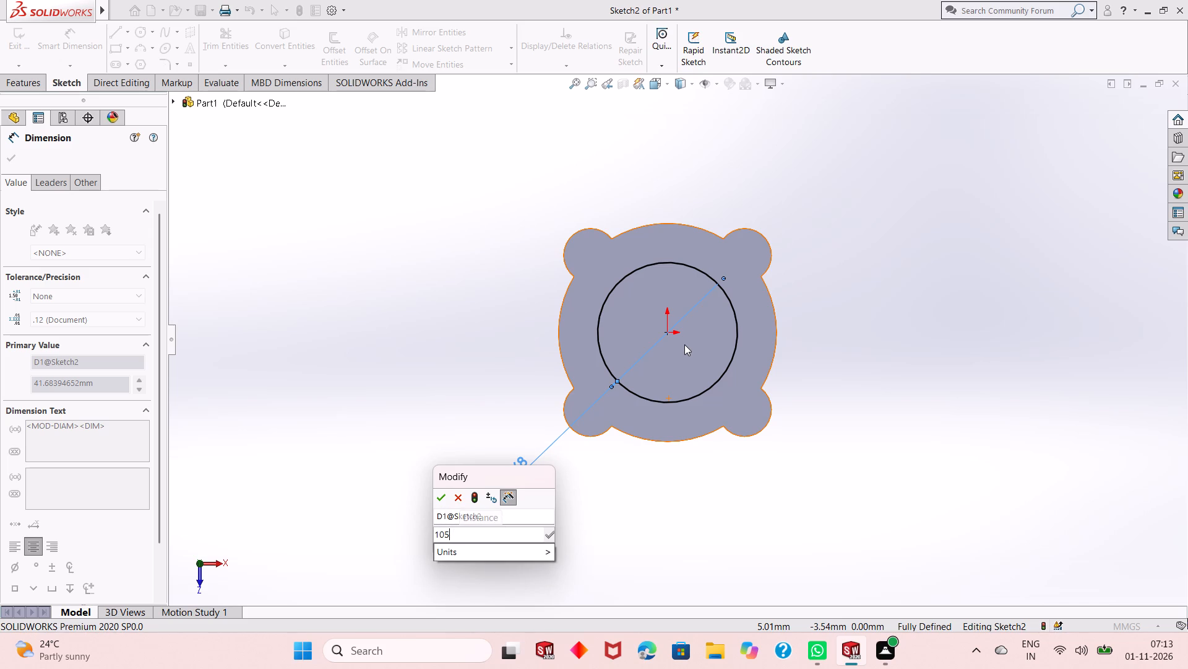
type("52.")
key("5")
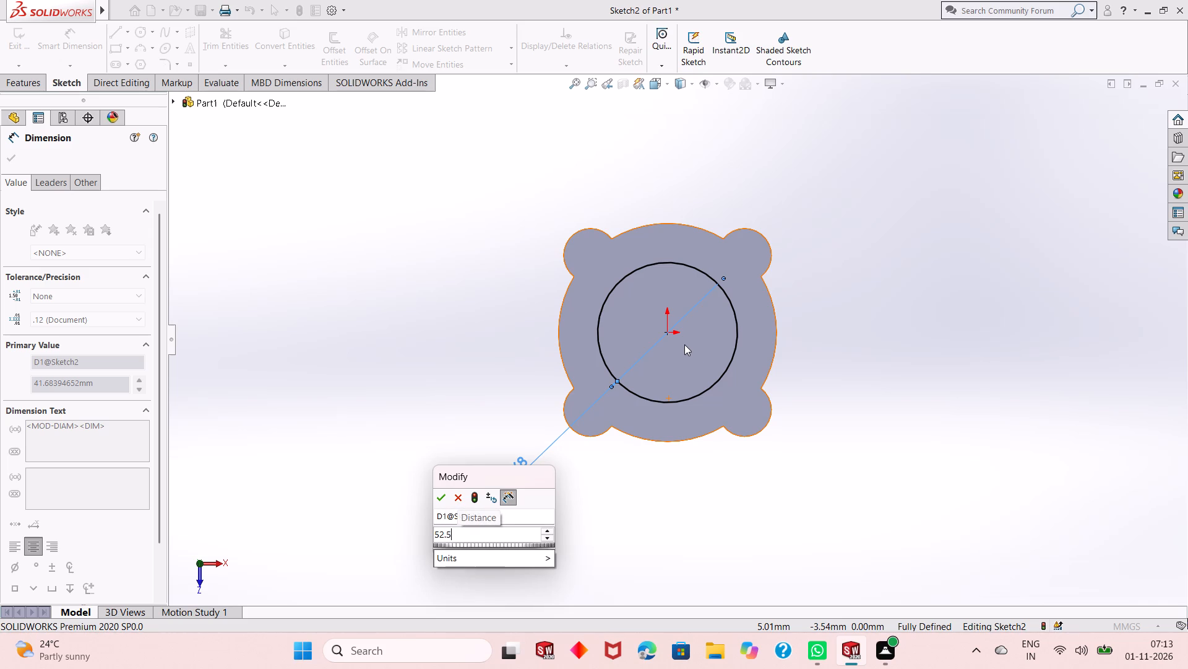
key("minus")
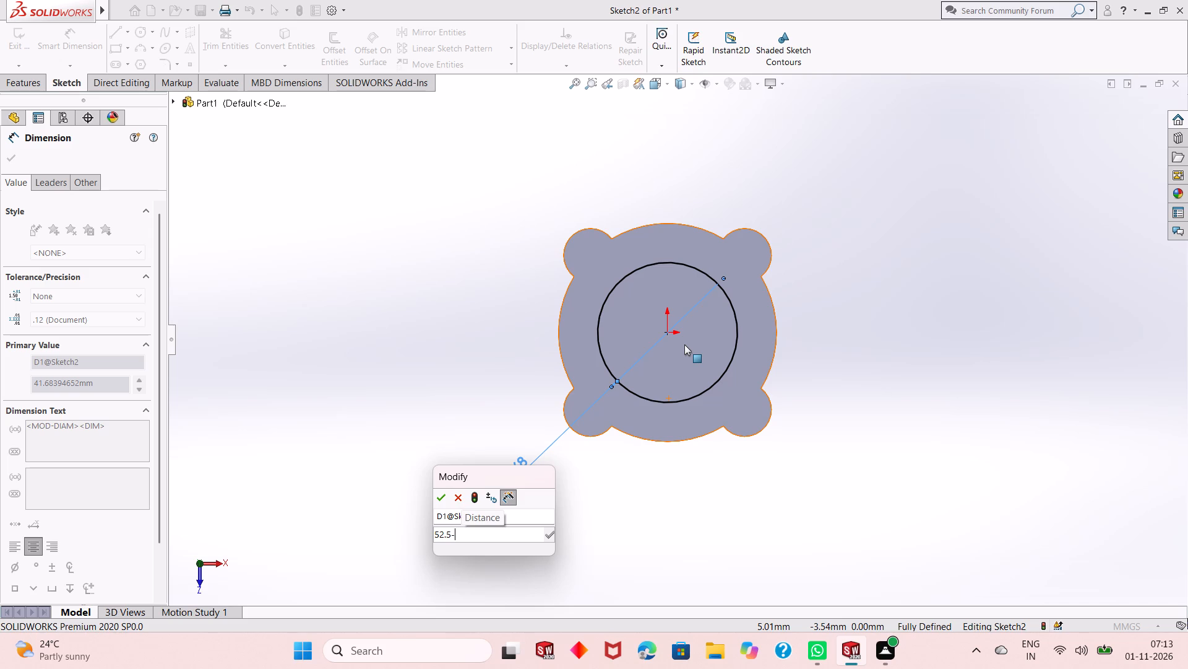
type("28")
key("Return")
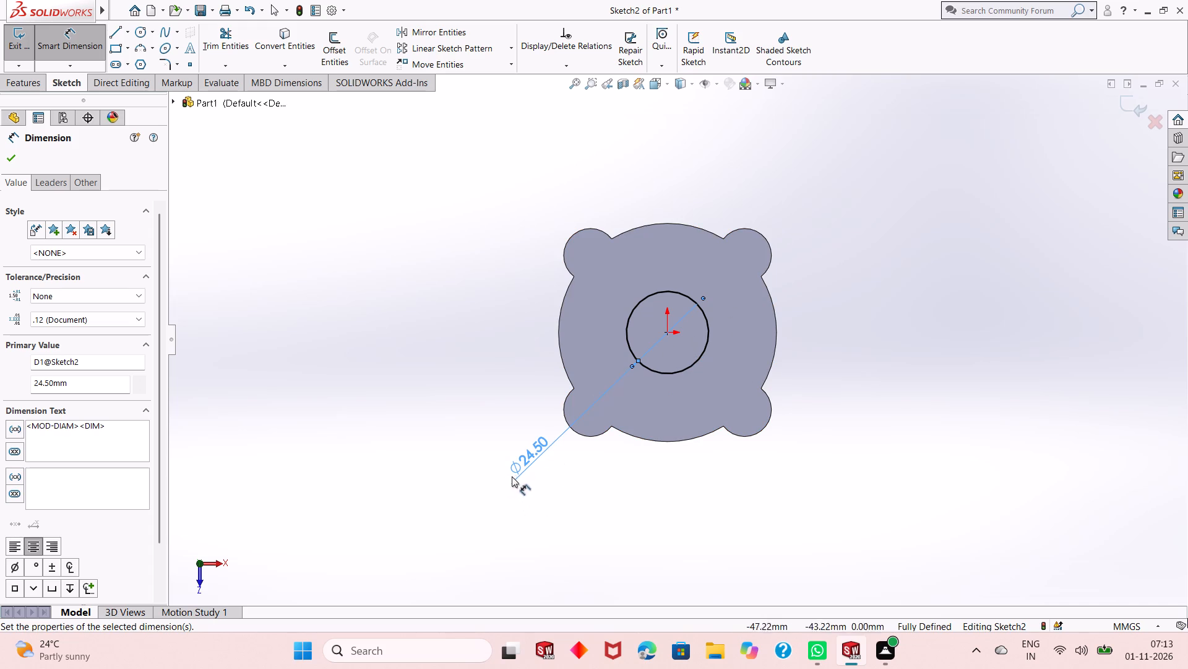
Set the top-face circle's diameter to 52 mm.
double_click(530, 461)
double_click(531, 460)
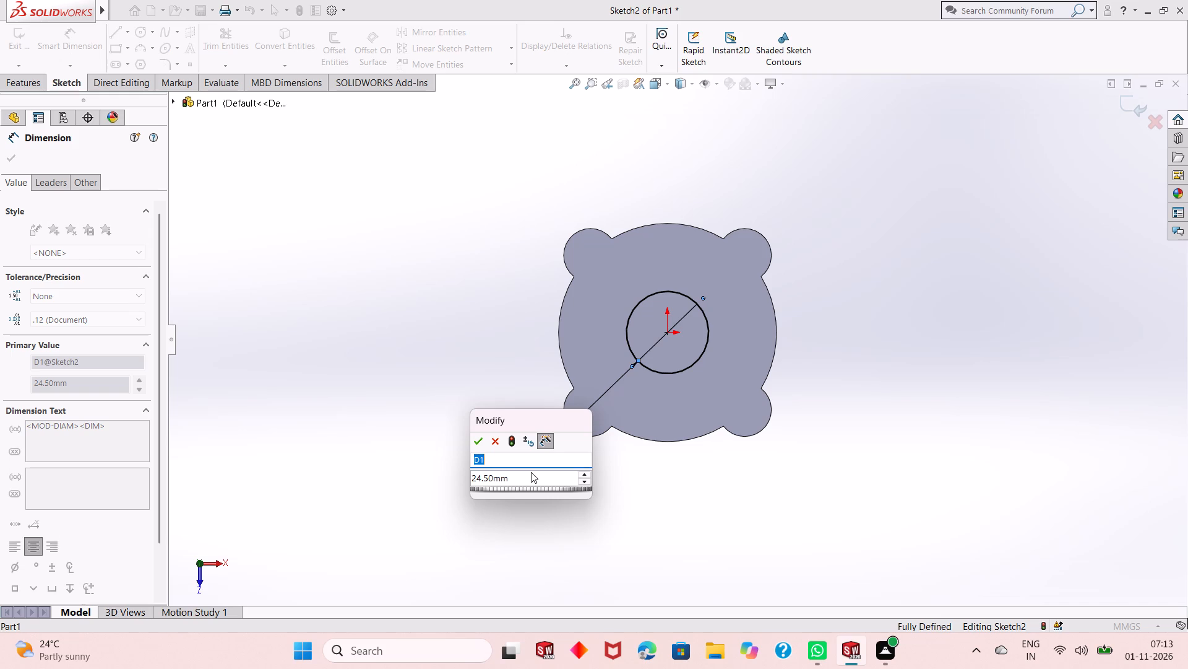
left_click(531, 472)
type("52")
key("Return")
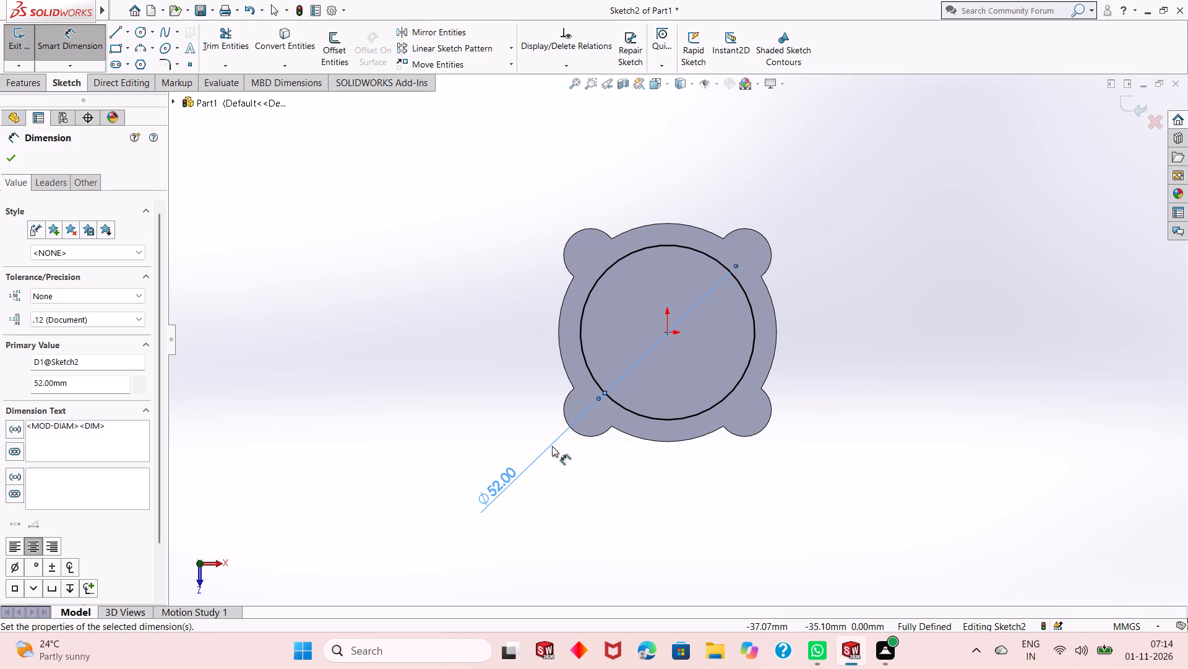
Set the top-face circle's diameter to 40 mm.
scroll(563, 445, "up", 2)
middle_click_drag(680, 468, 682, 346)
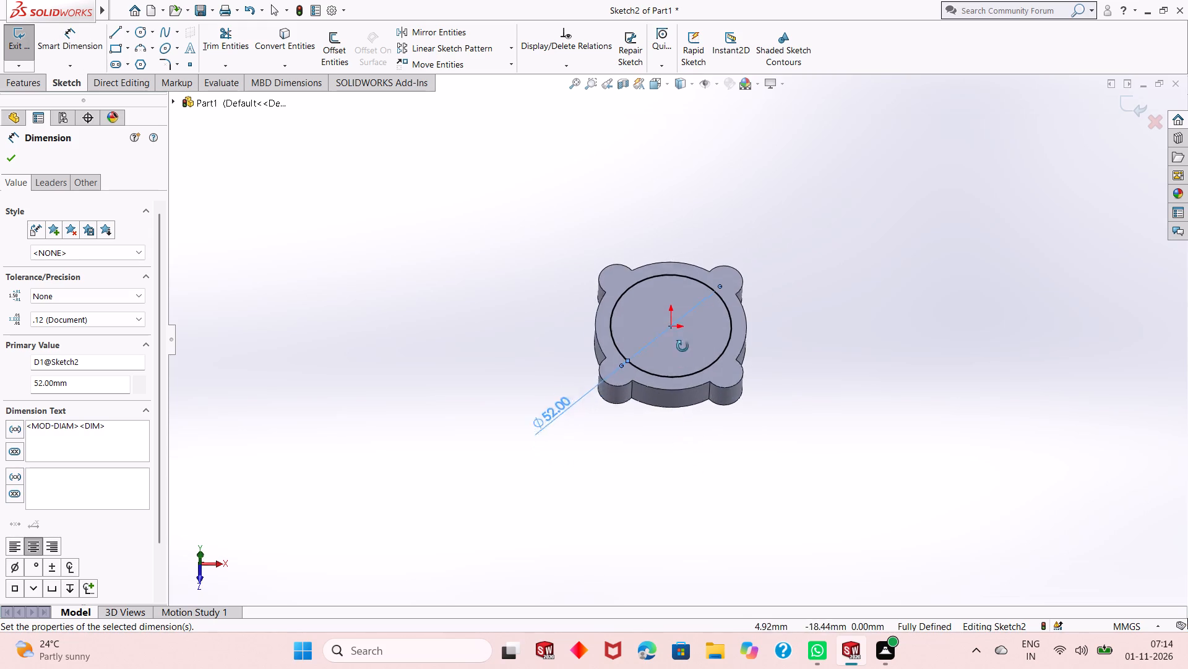
middle_click_drag(682, 346, 684, 290)
scroll(681, 313, "down", 4)
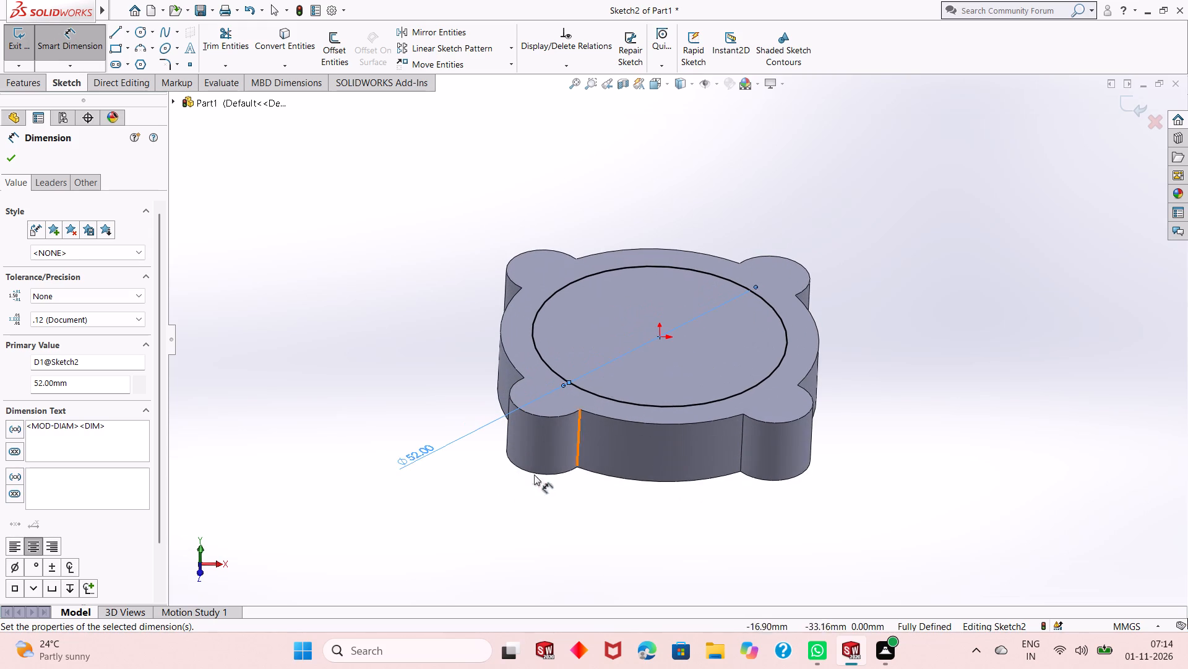
double_click(405, 460)
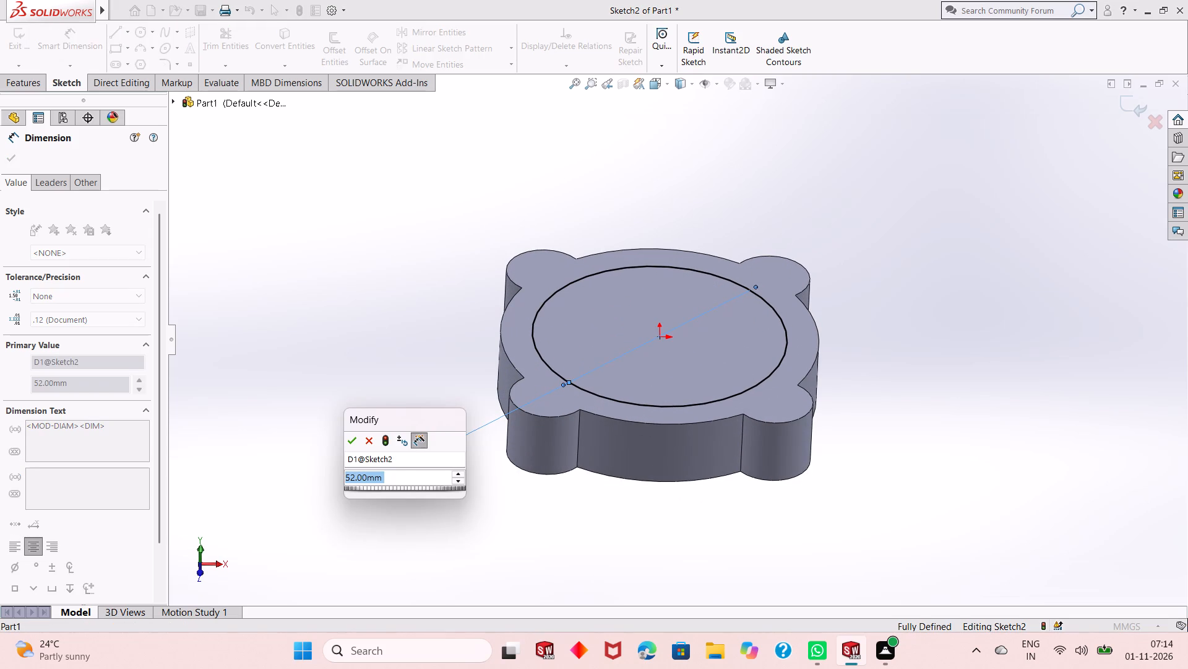
type("40")
key("Return")
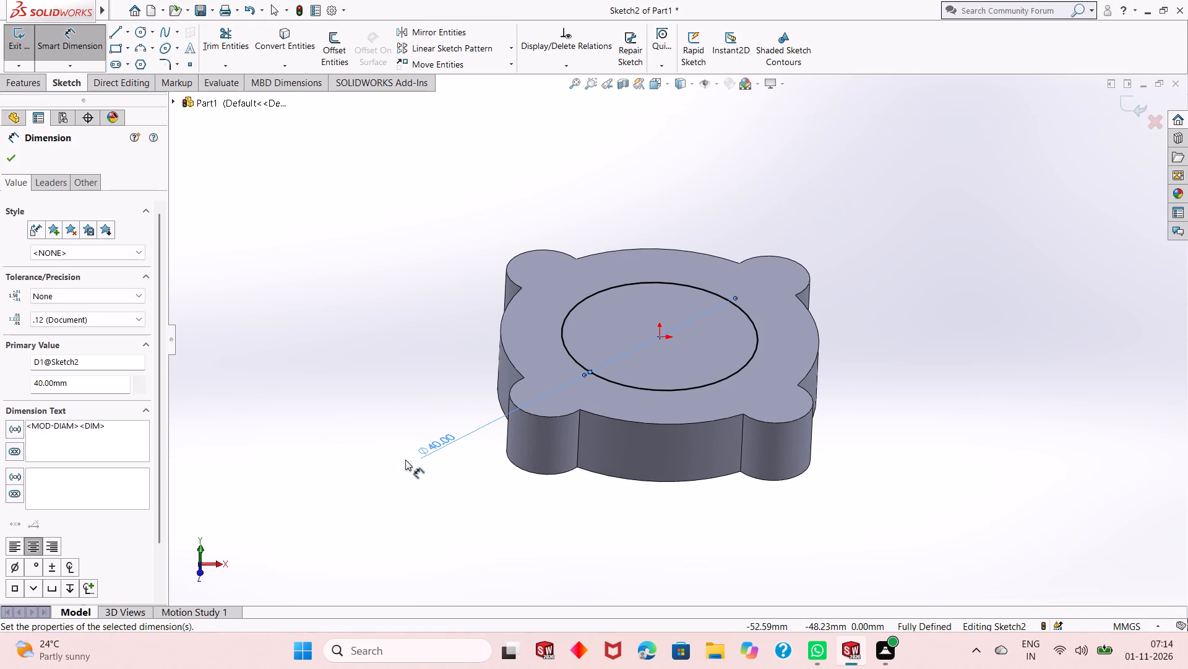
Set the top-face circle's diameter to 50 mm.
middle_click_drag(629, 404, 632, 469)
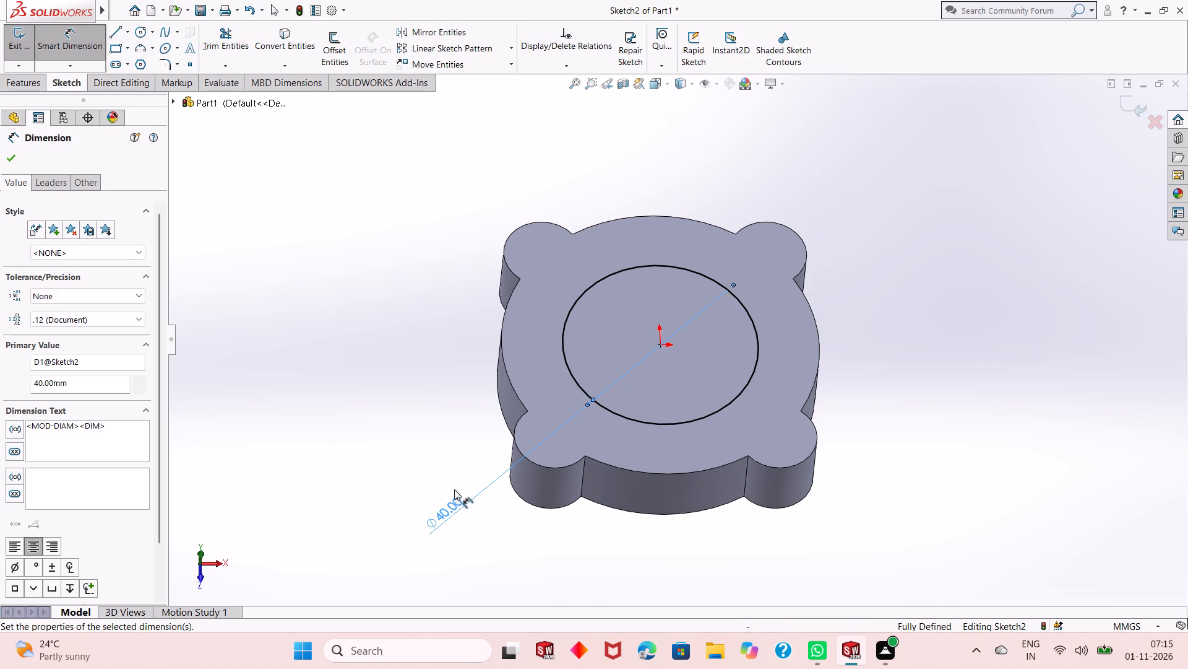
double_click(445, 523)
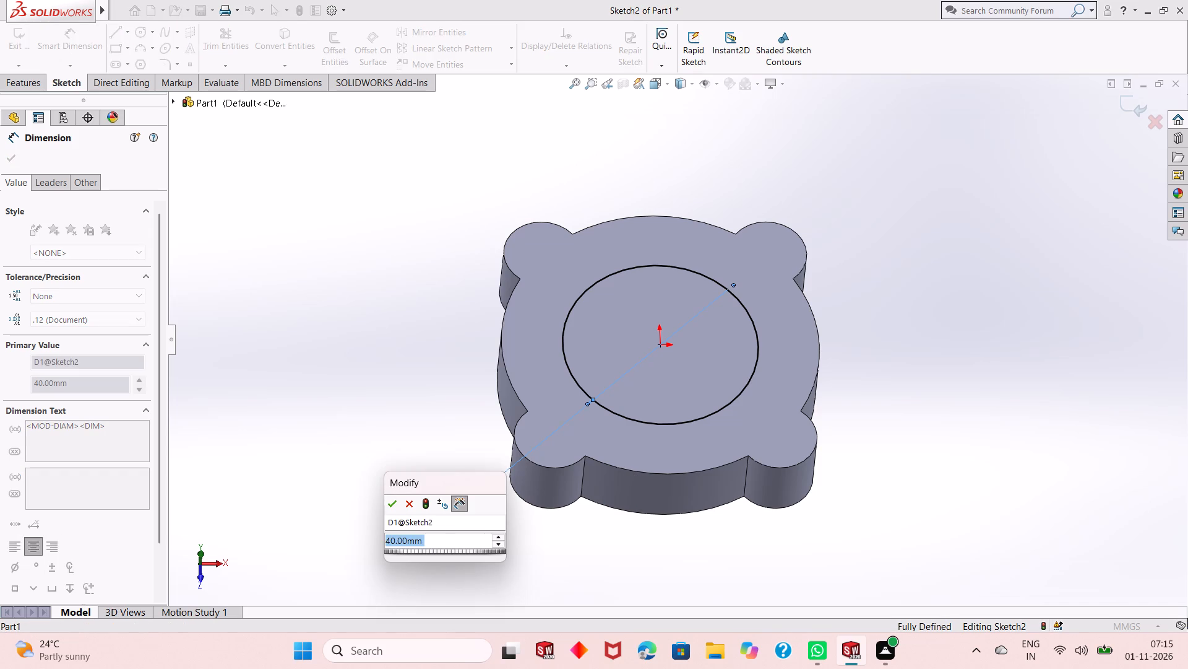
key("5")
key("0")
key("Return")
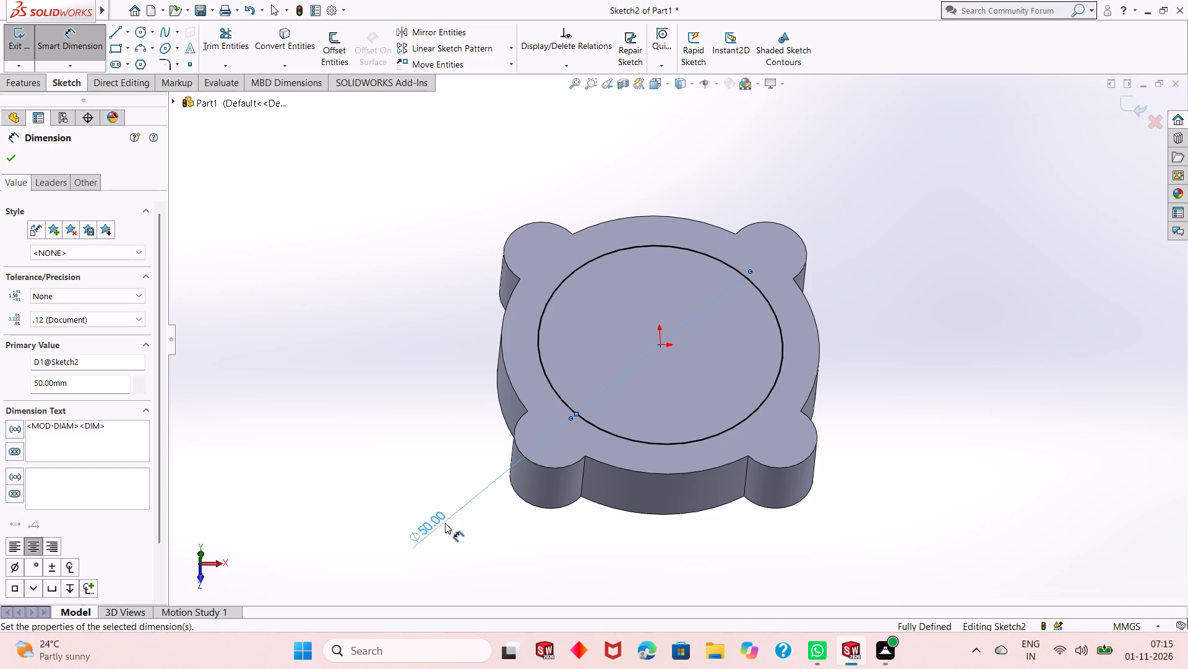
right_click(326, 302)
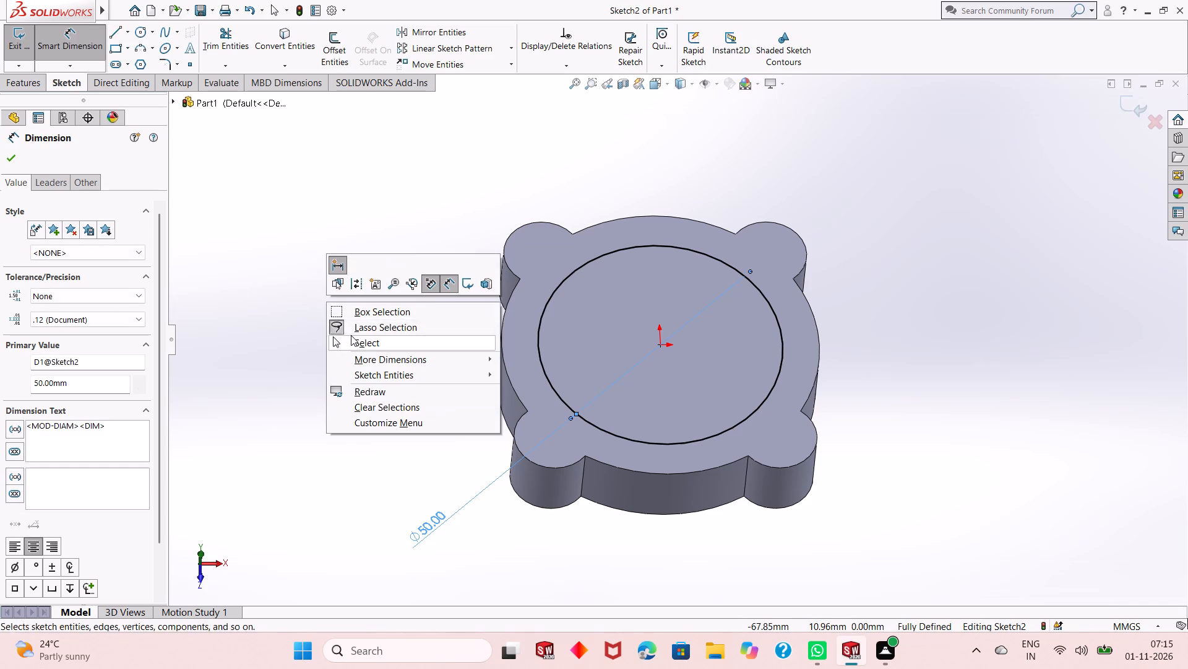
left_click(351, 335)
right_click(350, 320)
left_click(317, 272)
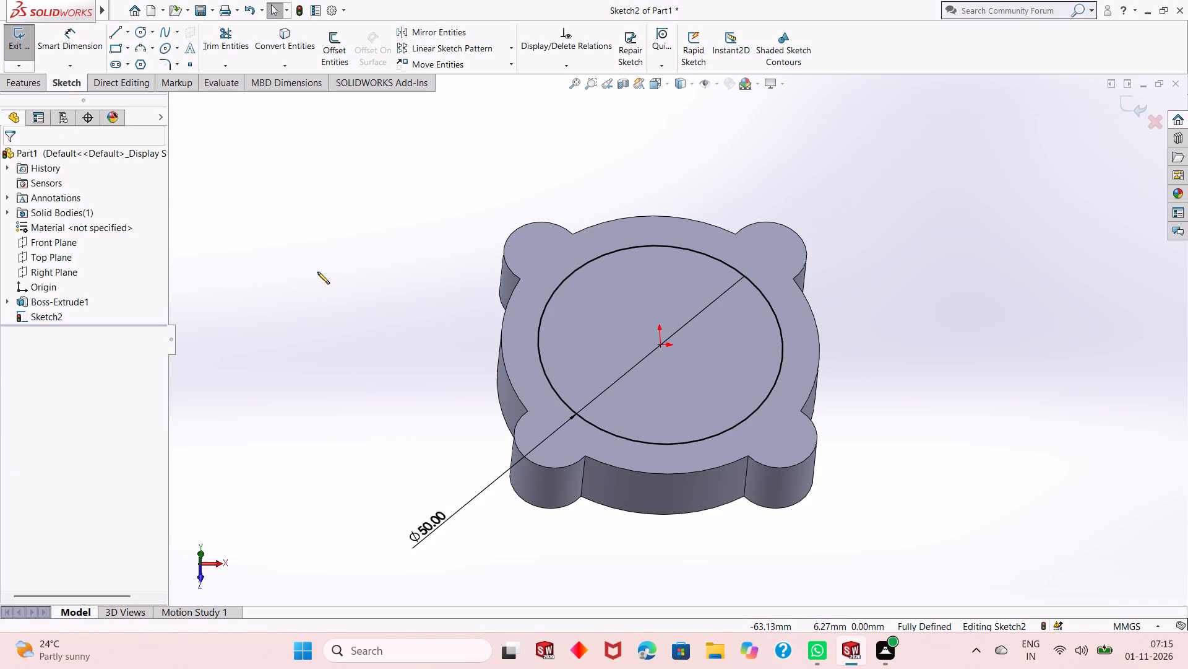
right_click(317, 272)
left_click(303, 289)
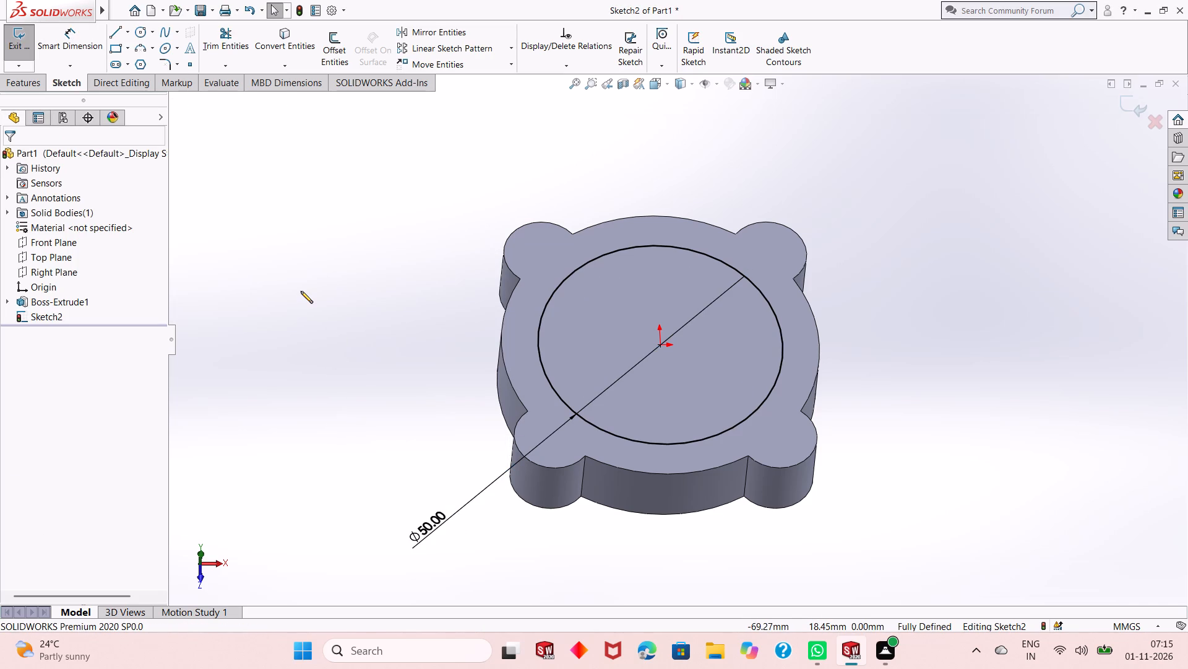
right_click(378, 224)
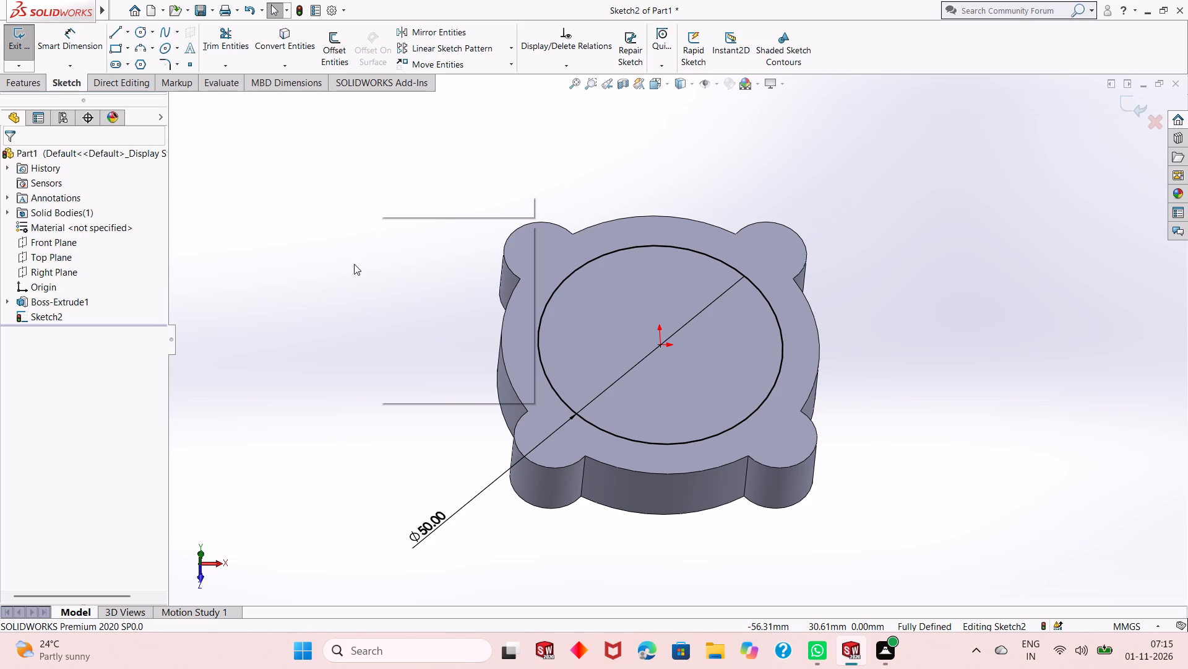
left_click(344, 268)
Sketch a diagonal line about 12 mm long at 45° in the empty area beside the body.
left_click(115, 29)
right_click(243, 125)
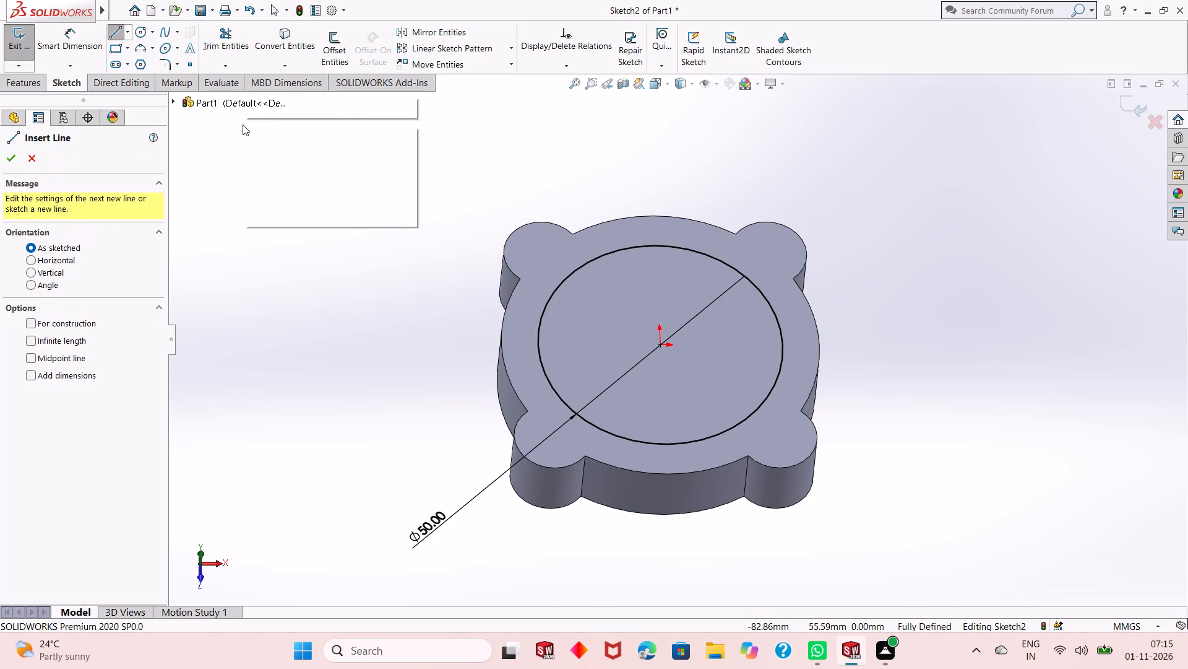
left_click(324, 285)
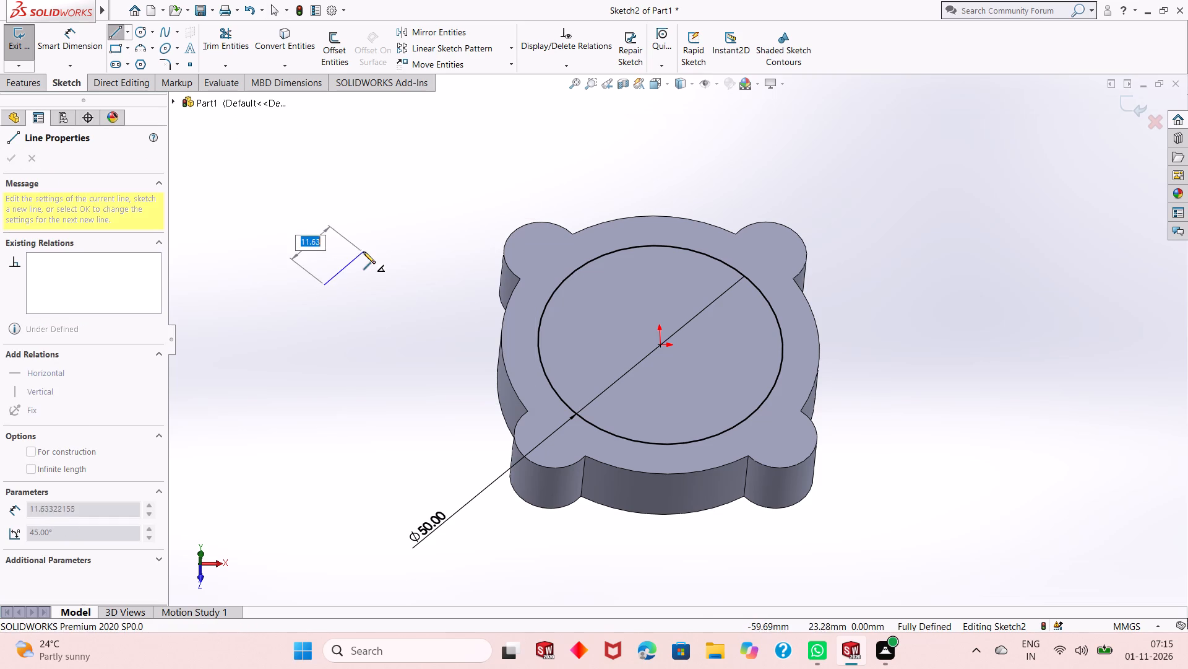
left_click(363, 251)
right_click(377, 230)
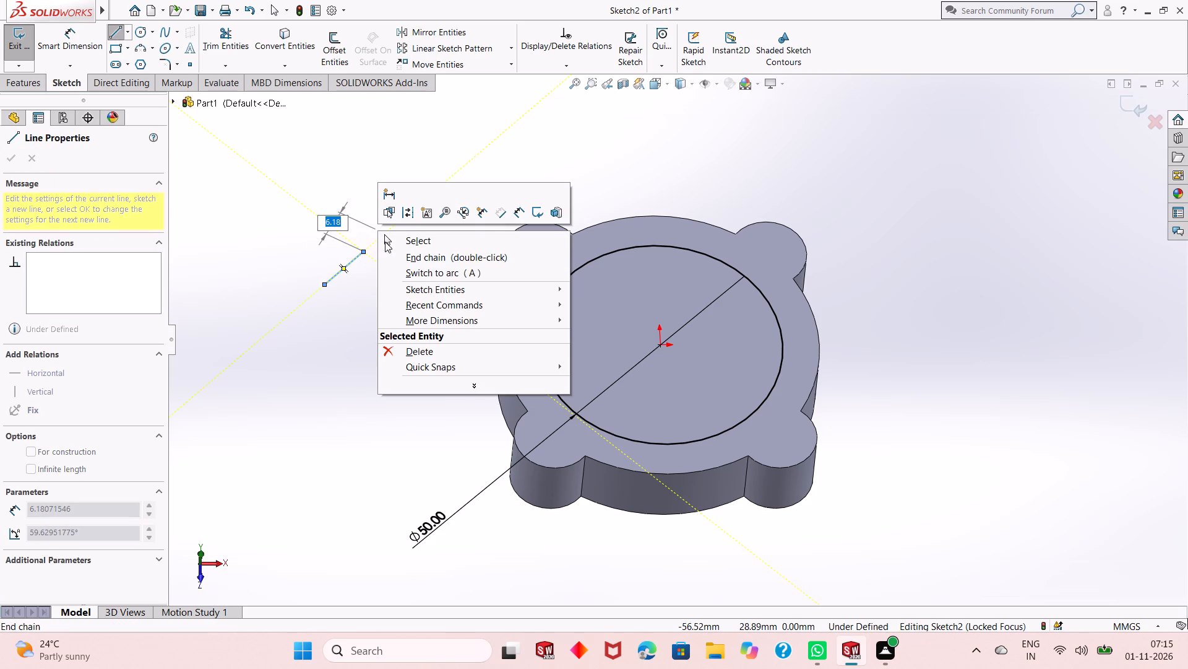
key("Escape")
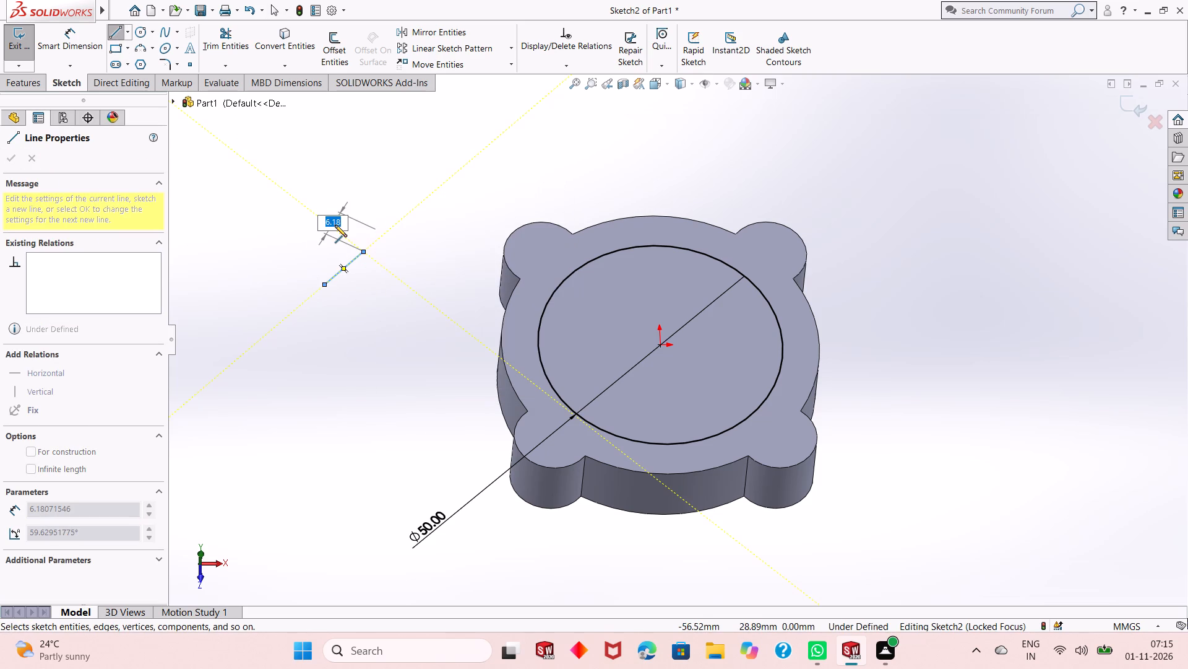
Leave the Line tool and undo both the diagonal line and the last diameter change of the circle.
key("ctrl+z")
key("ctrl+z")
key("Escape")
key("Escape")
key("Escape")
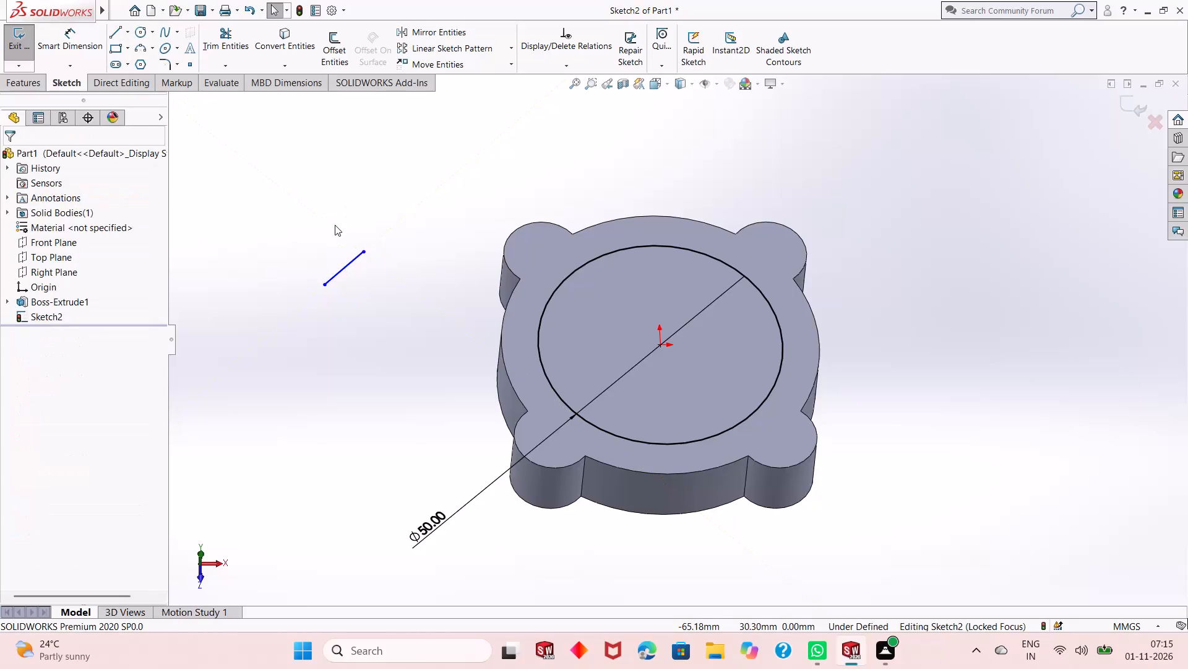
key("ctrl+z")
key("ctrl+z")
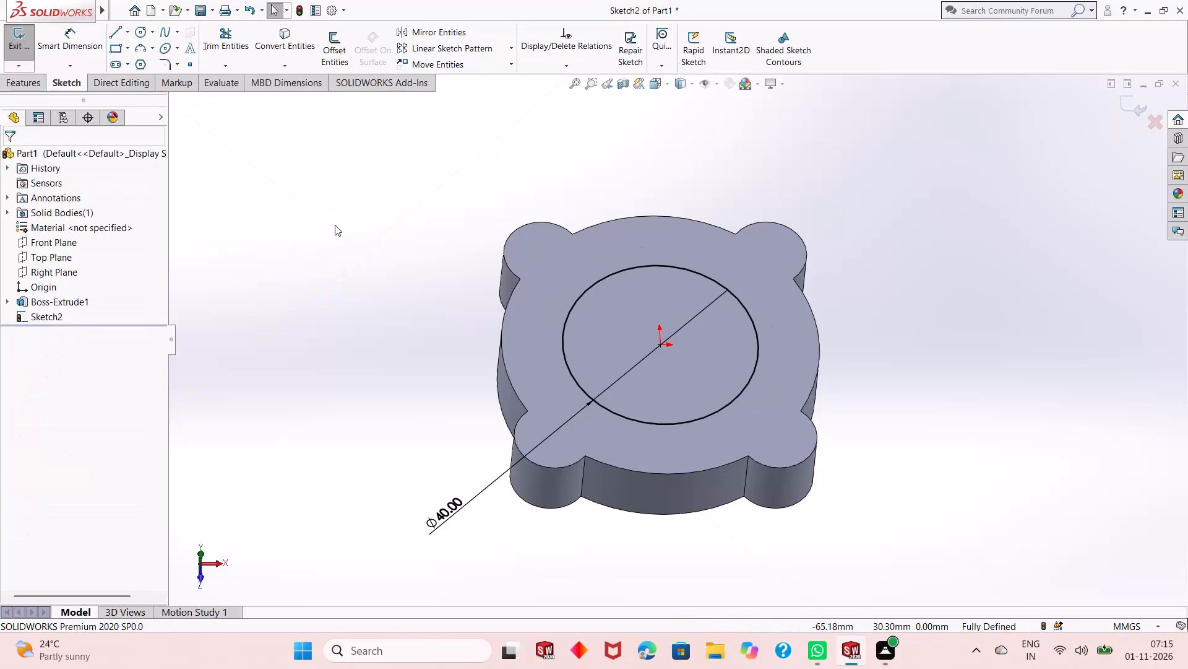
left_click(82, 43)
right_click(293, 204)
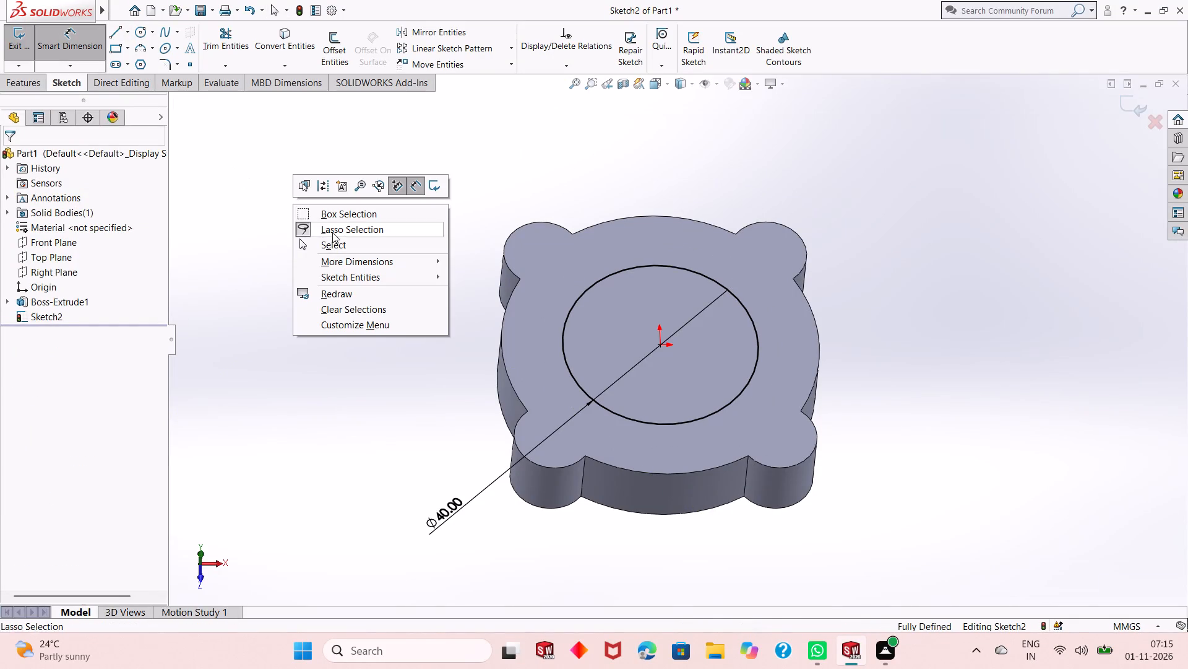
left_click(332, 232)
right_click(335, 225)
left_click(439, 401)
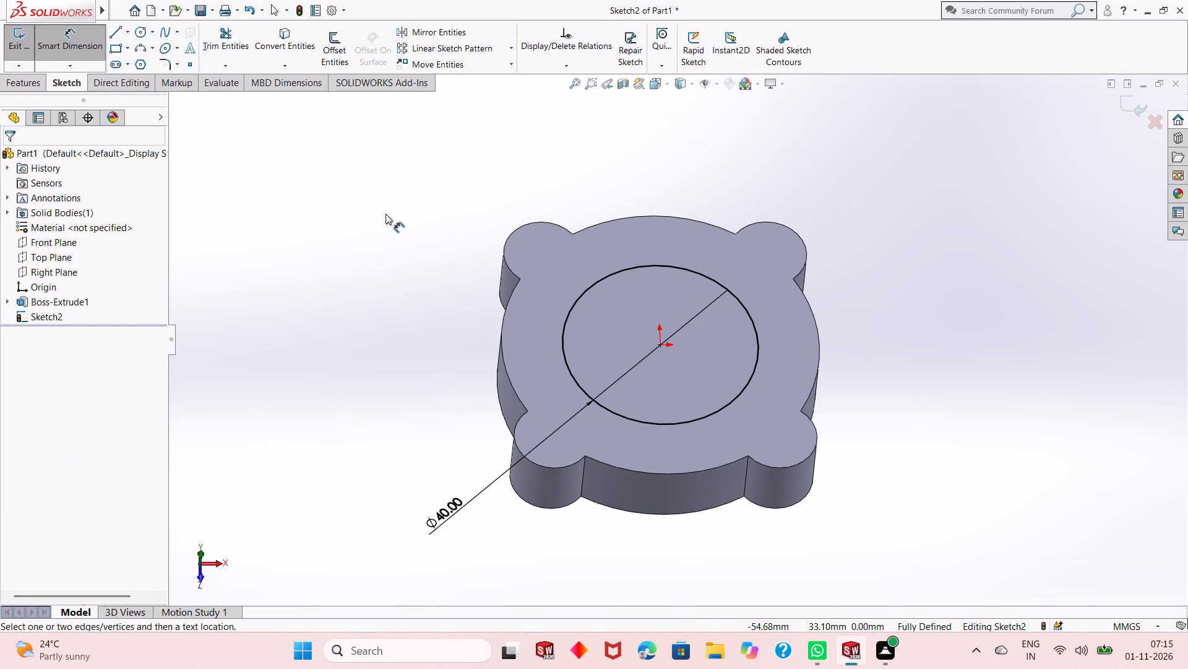
Set the diameter of the circle on the body's top face to 50 mm and leave the Smart Dimension tool.
right_click(385, 214)
left_click(420, 234)
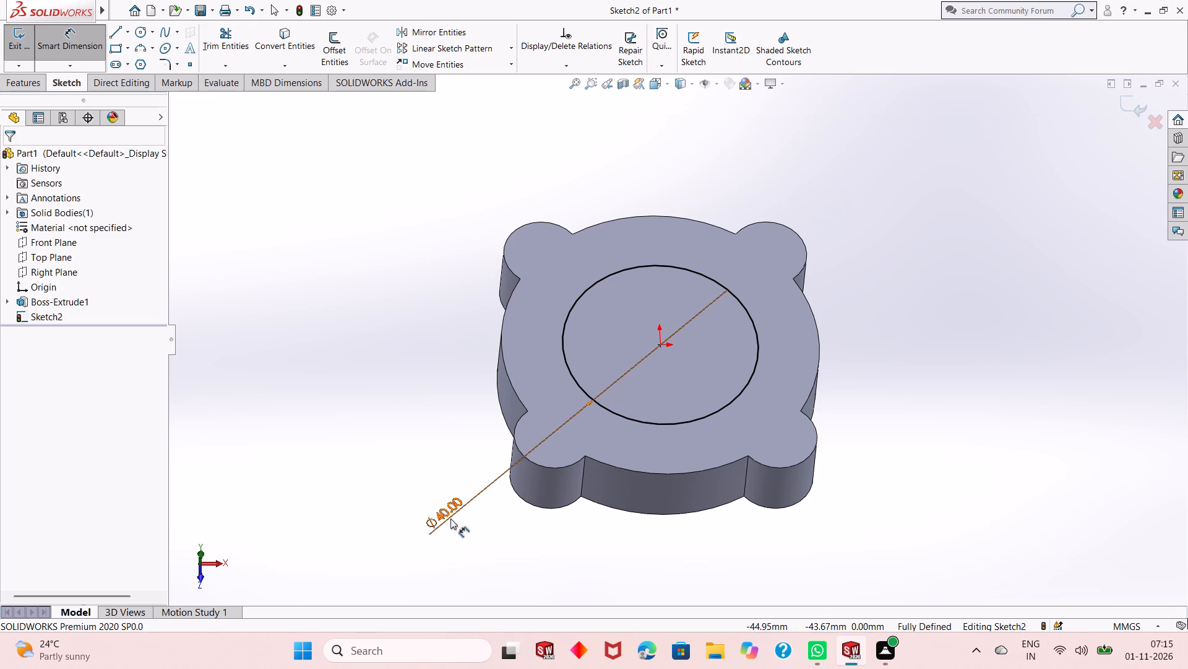
double_click(450, 518)
type("50")
key("Return")
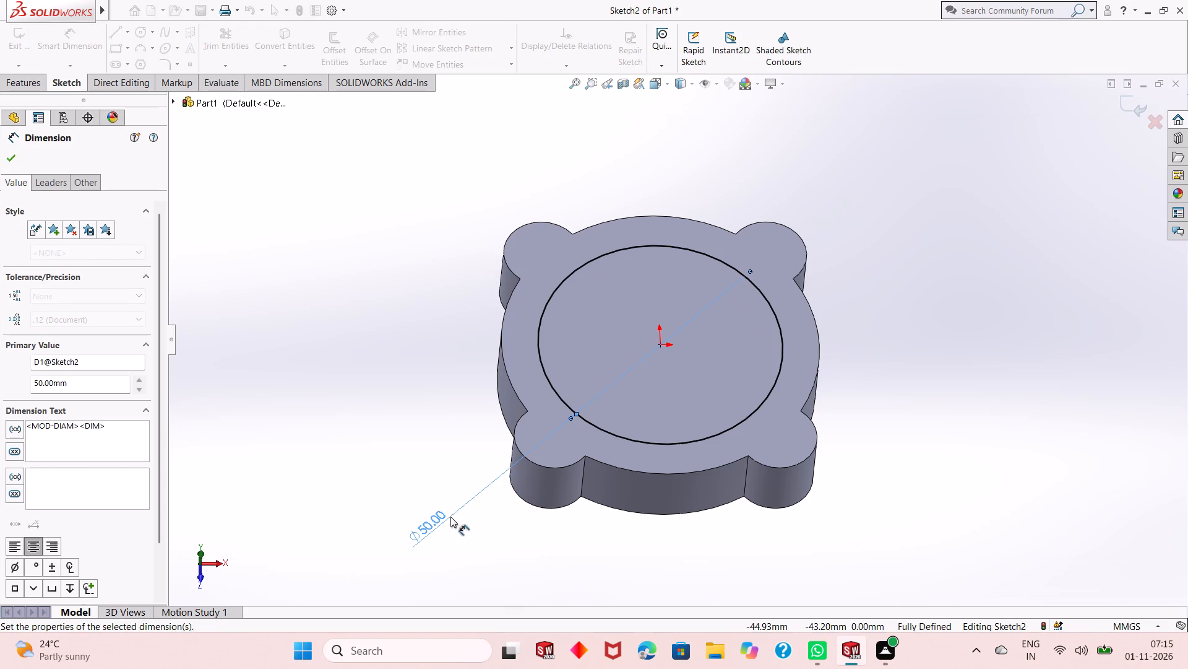
right_click(391, 374)
left_click(410, 377)
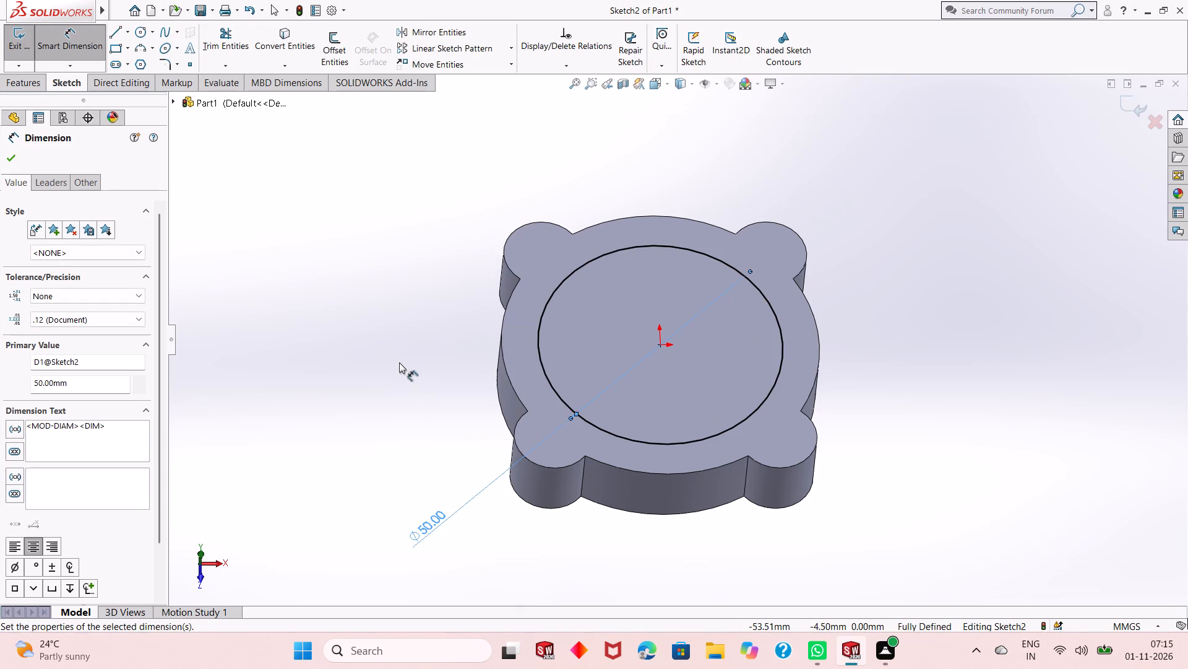
right_click(399, 362)
left_click(436, 377)
right_click(336, 266)
left_click(375, 302)
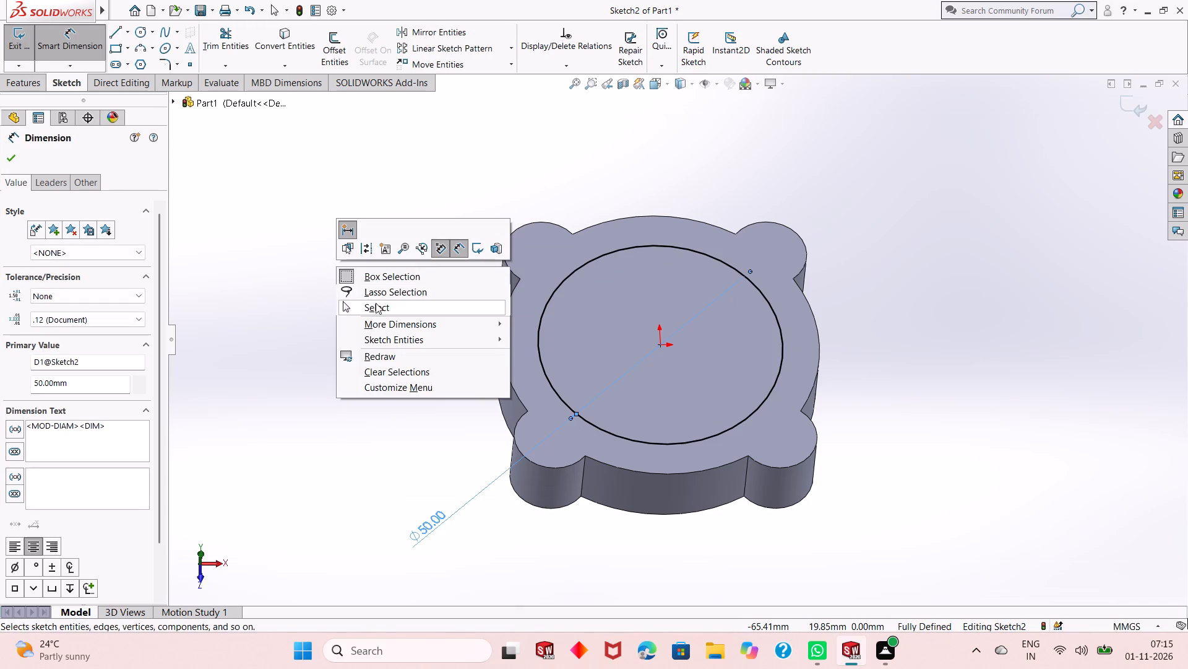
Start an Extruded Boss/Base from the 50 mm circle on the body's top face.
left_click(7, 86)
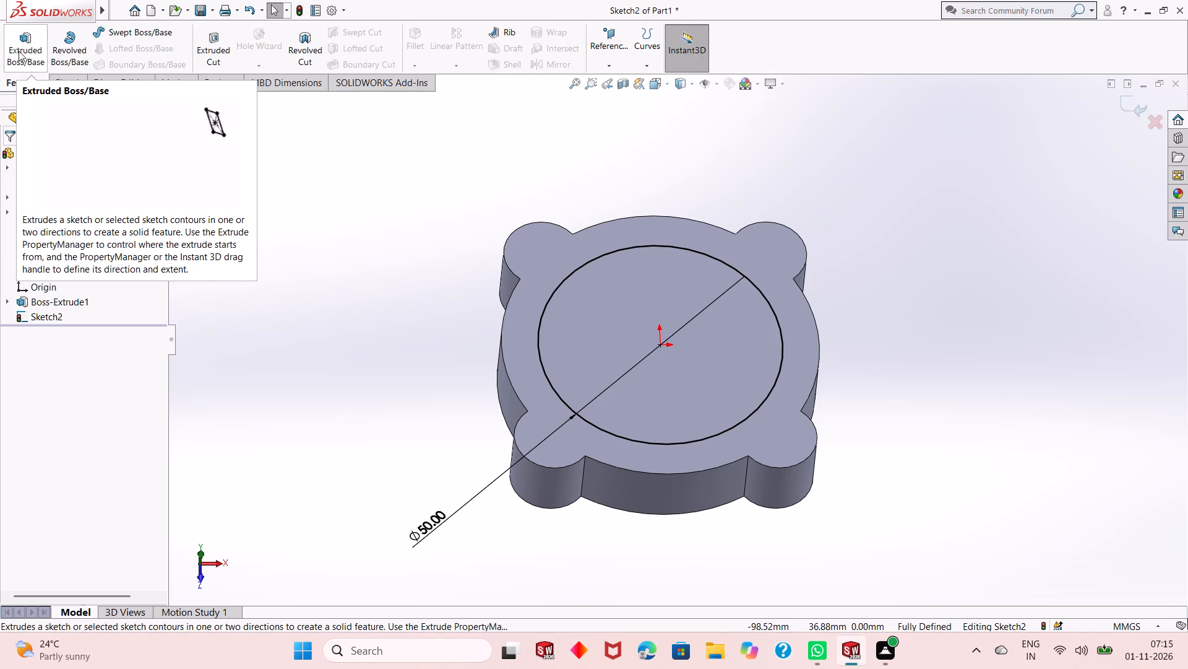
left_click(22, 47)
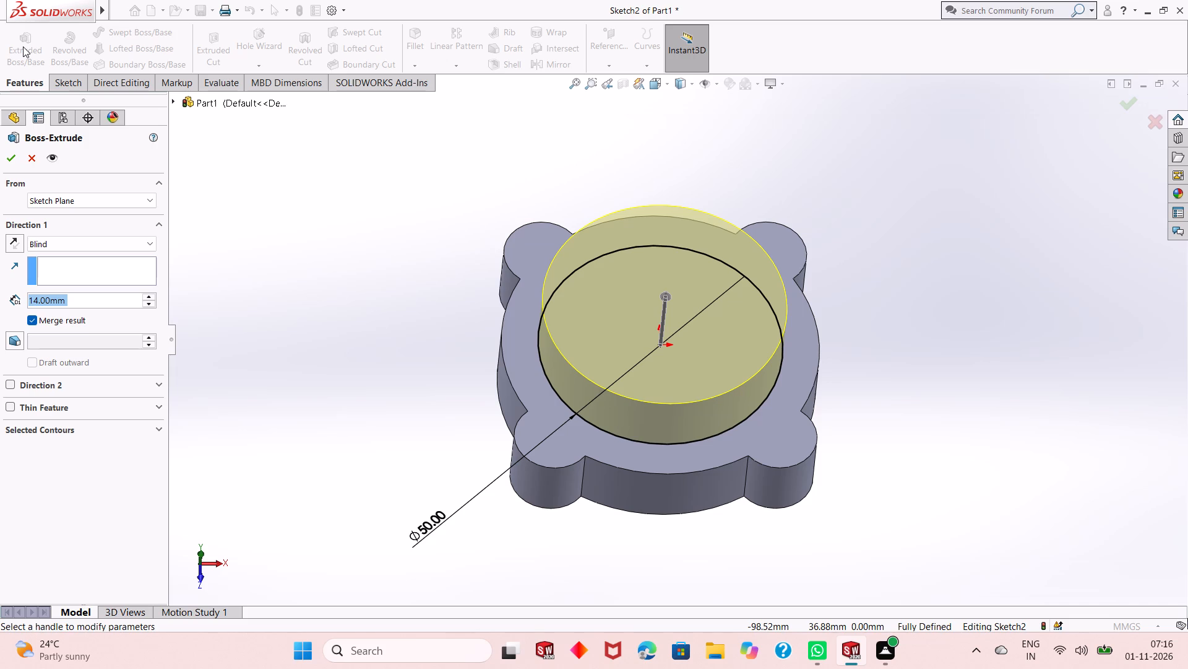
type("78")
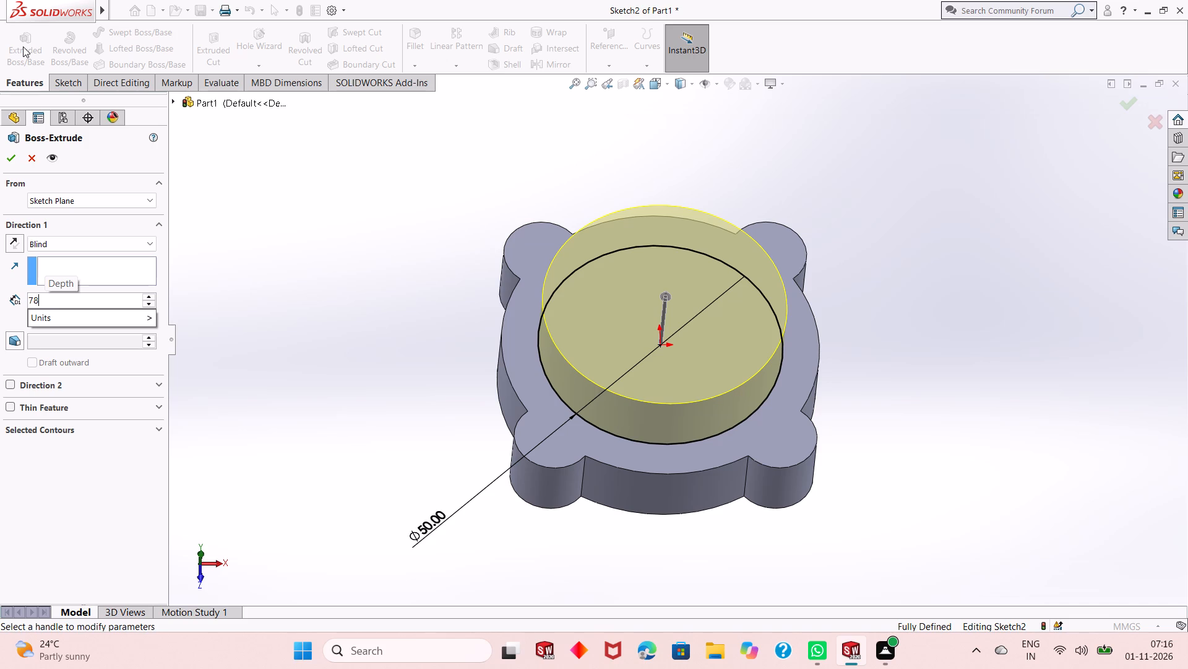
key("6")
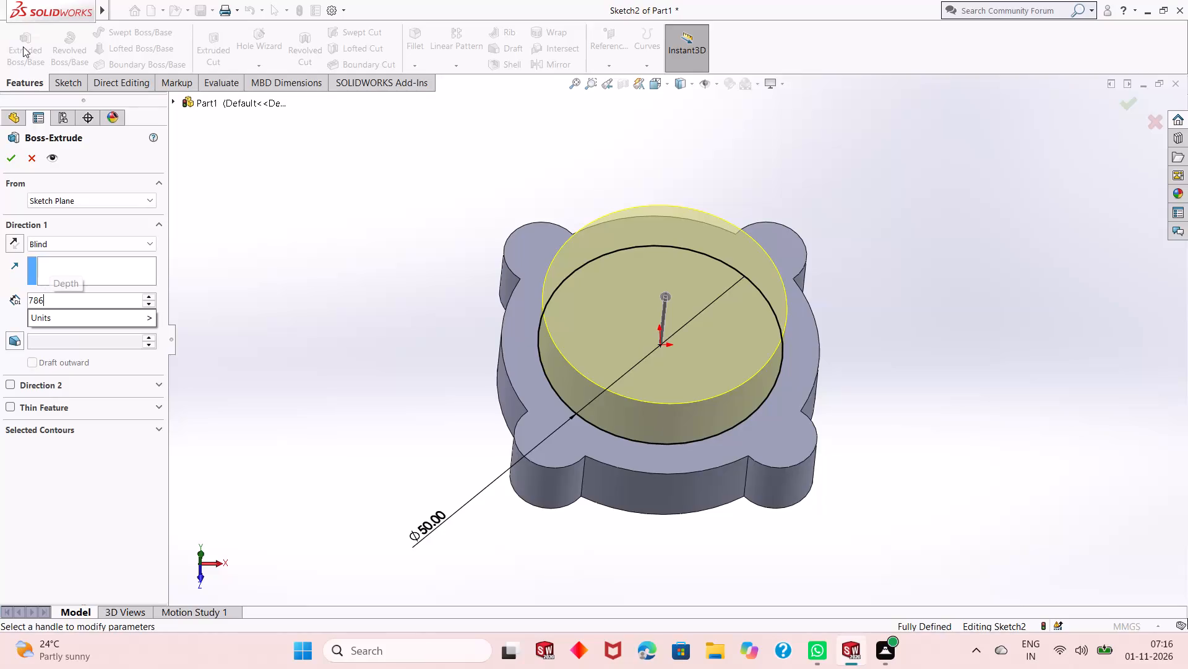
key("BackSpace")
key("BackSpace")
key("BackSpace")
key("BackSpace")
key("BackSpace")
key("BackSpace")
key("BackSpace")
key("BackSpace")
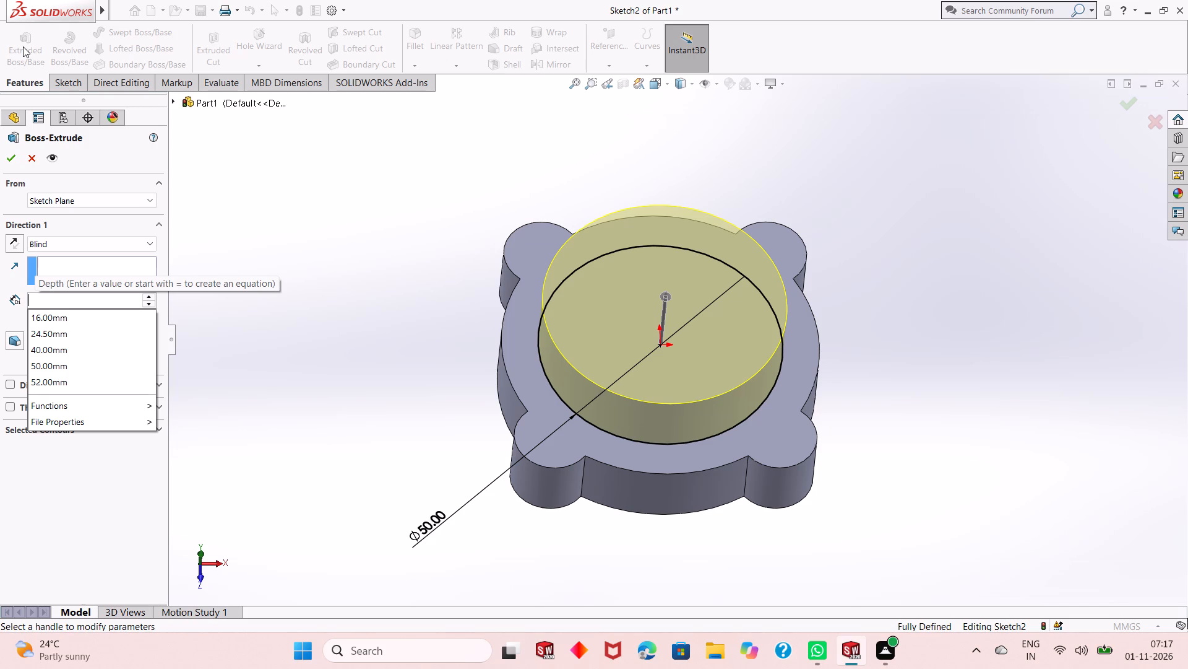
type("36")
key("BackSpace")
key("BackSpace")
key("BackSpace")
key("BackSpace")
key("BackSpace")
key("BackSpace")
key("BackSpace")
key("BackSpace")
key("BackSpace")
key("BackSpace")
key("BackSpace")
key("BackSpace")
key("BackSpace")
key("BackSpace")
Enter the blind depth of the circular boss as a sum beginning with 34.7+.
type("34.")
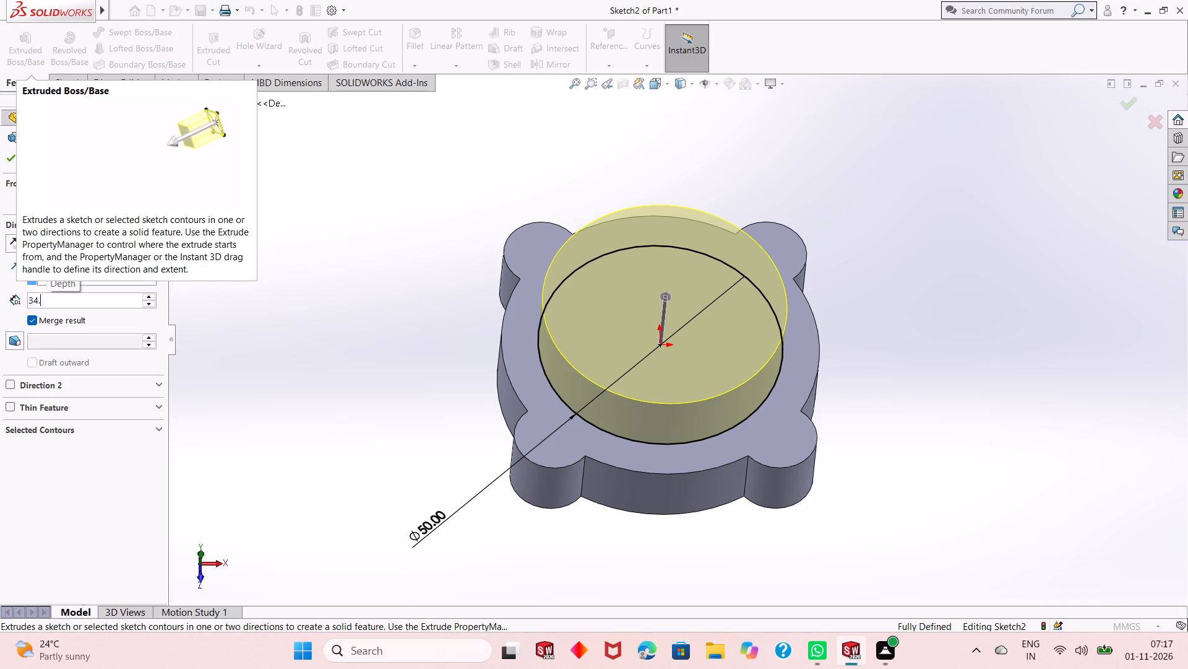
key("7")
key("plus")
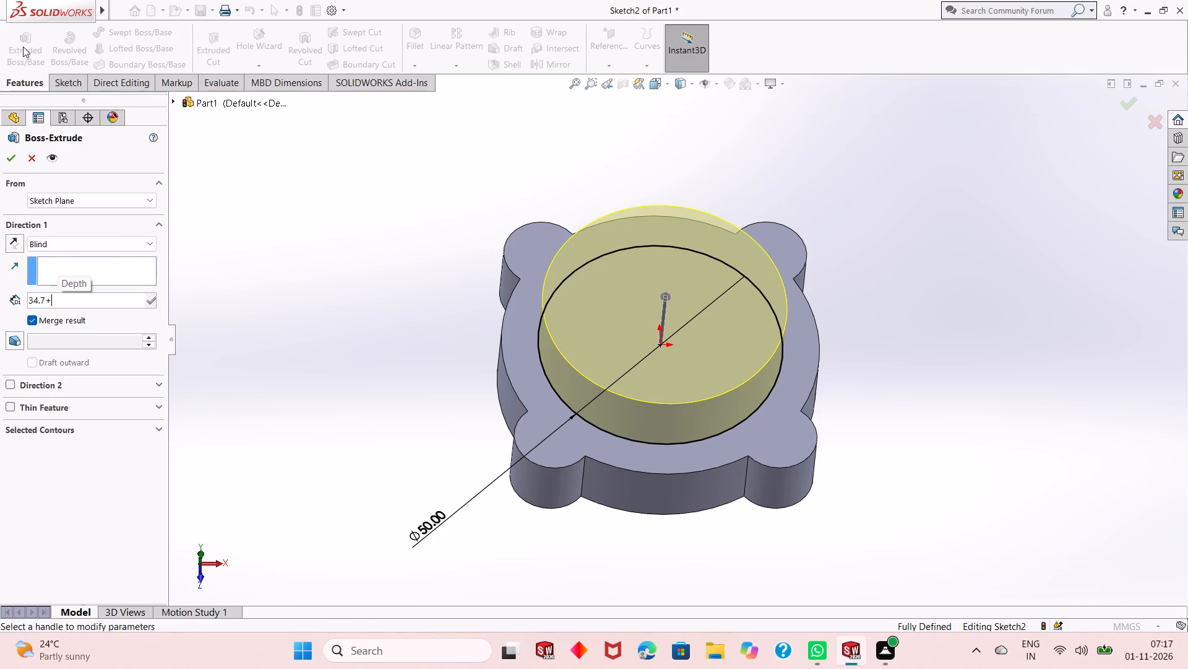
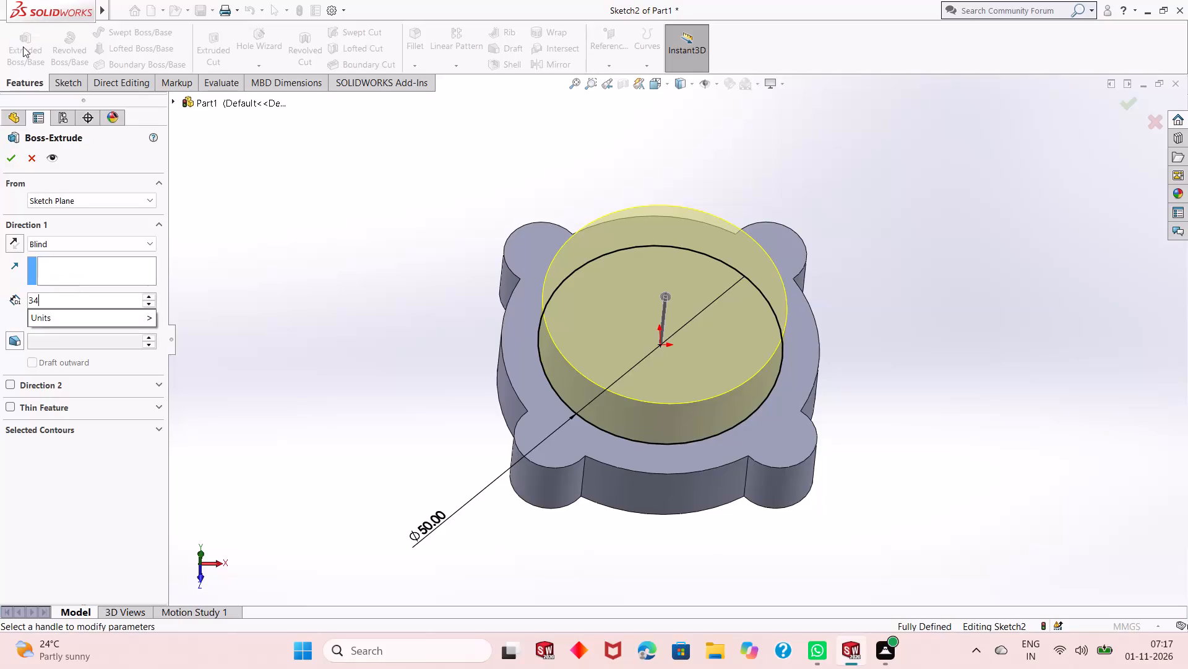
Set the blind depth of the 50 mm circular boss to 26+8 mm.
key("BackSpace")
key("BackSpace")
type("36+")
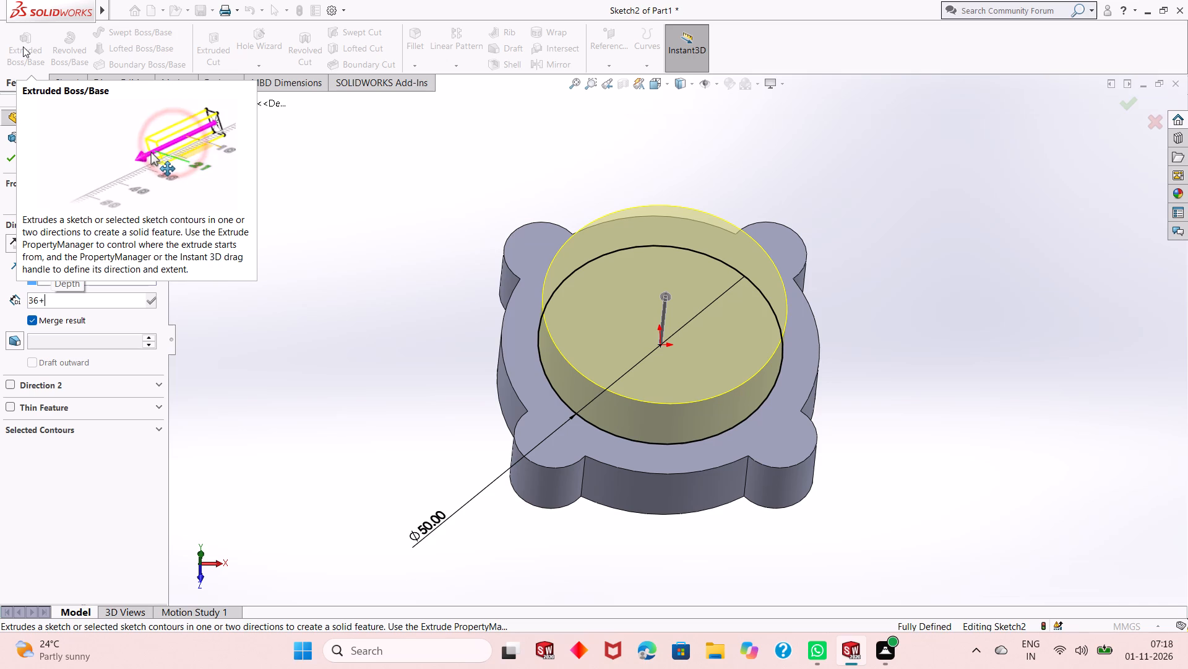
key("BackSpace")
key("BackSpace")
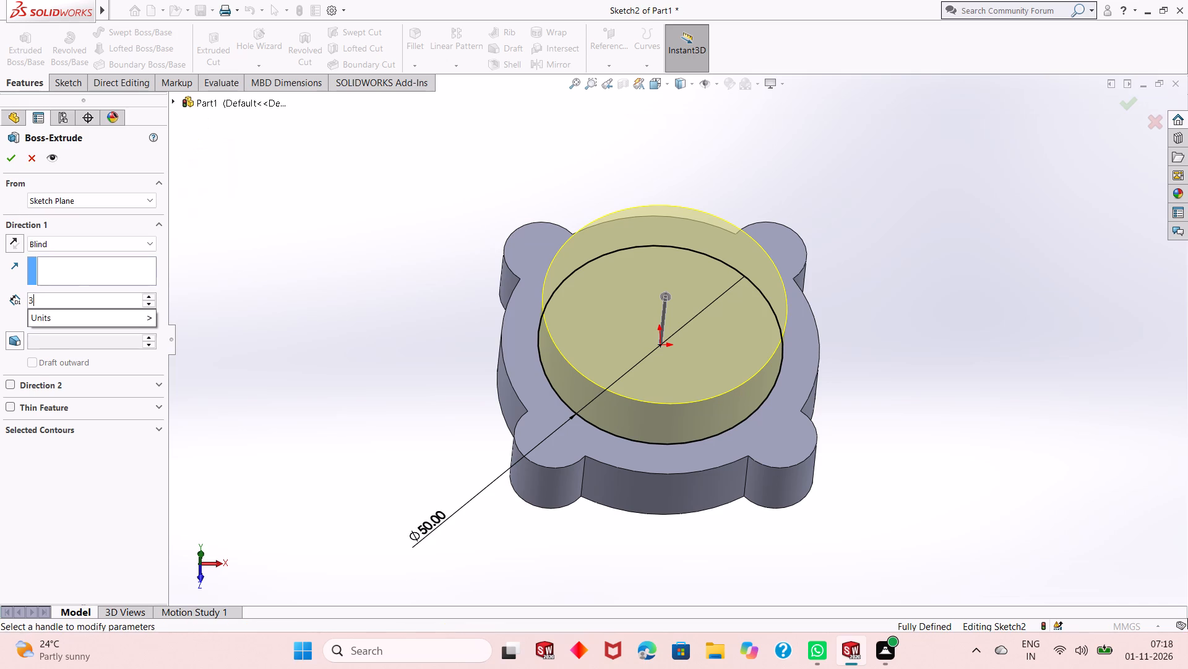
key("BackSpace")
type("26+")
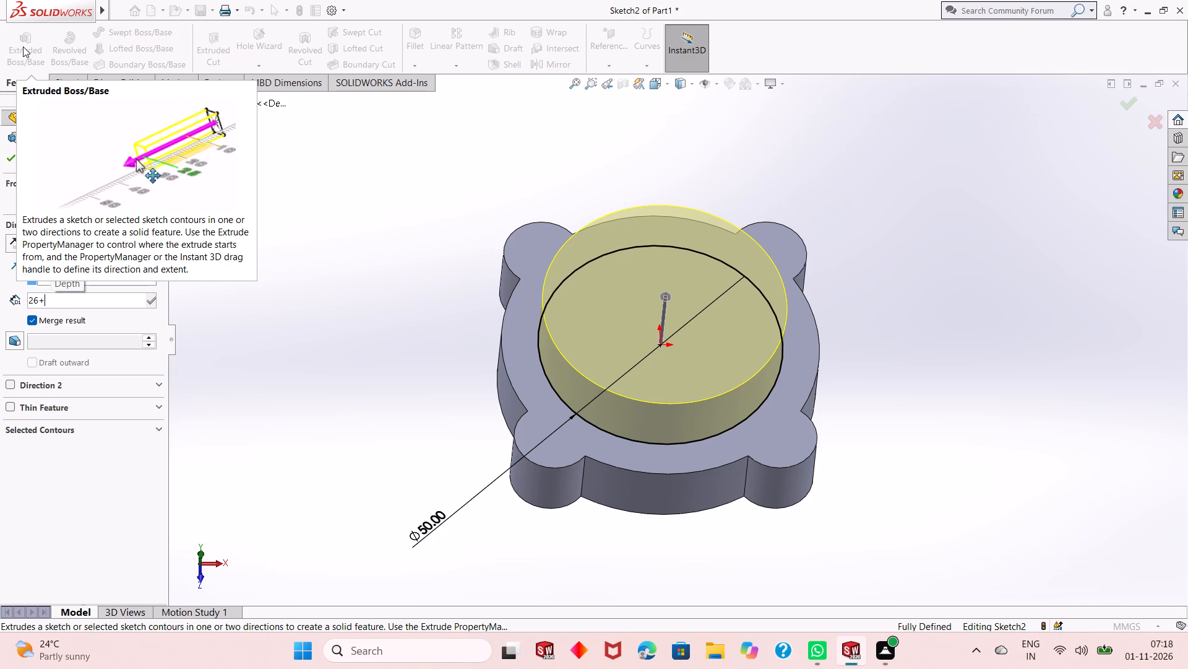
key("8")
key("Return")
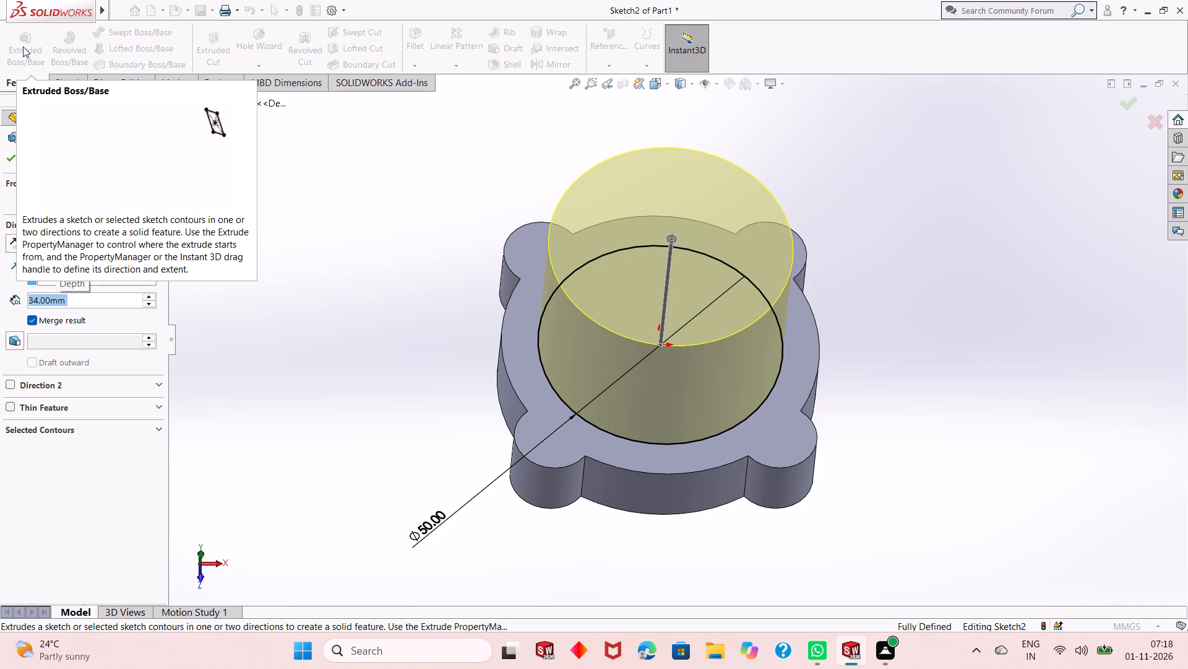
Set the circular boss's blind depth to 26+8+10+10 mm and finish the extrusion.
type("10+")
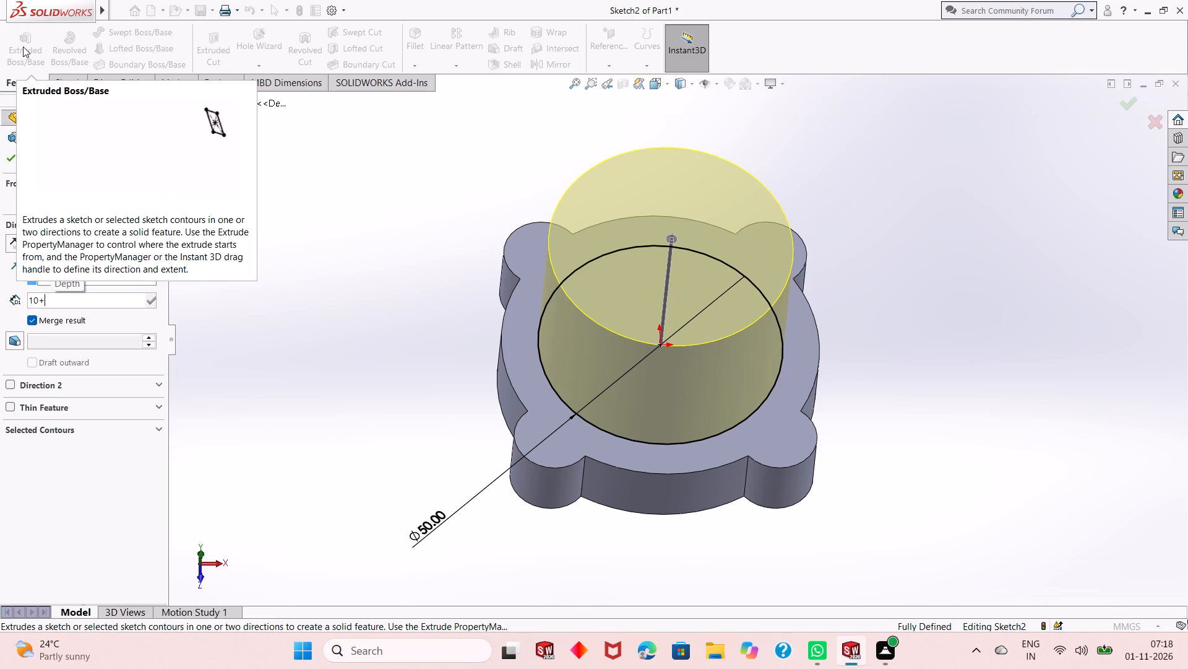
key("BackSpace")
key("BackSpace")
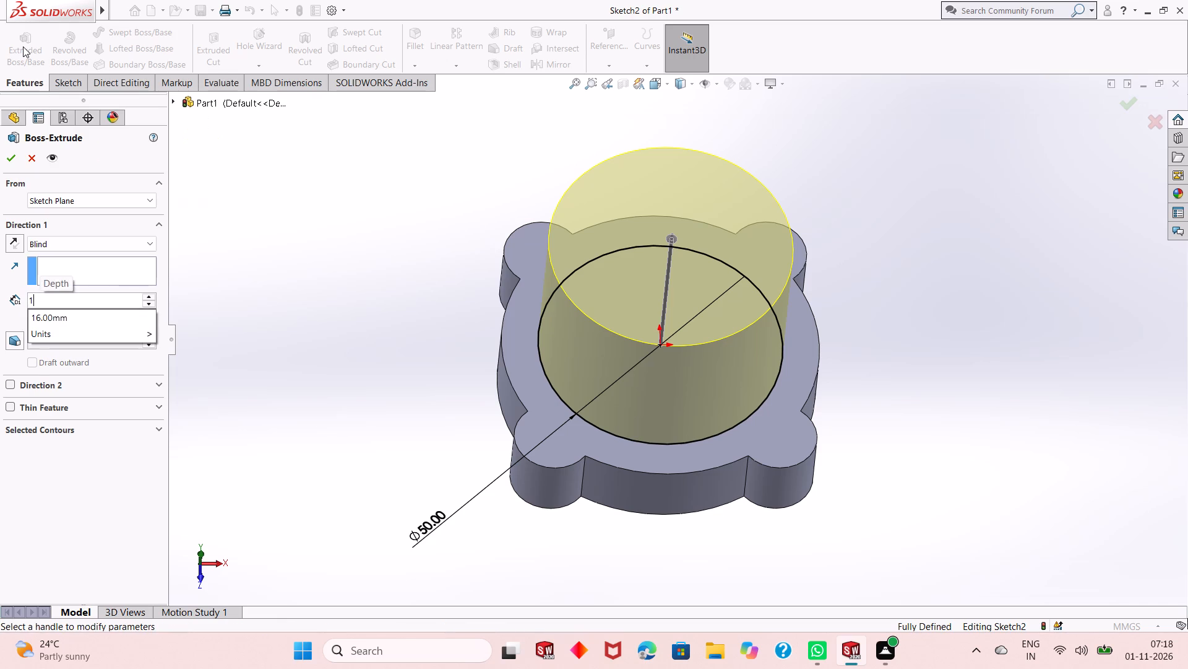
key("BackSpace")
key("BackSpace")
key("BackSpace")
key("BackSpace")
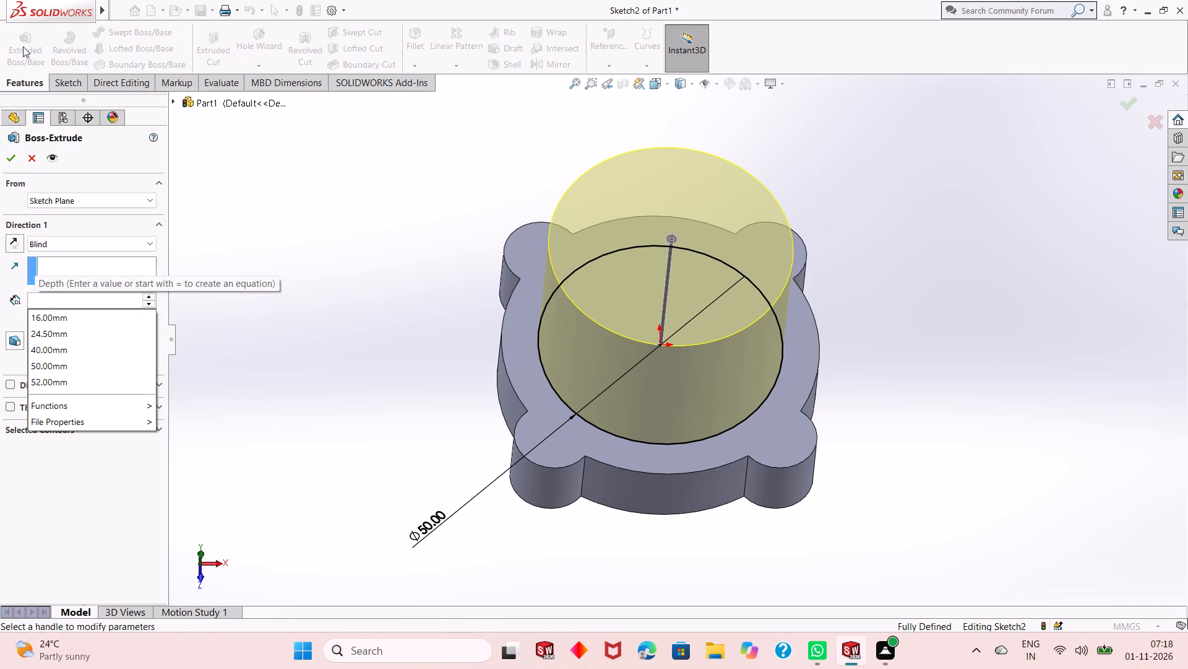
key("2")
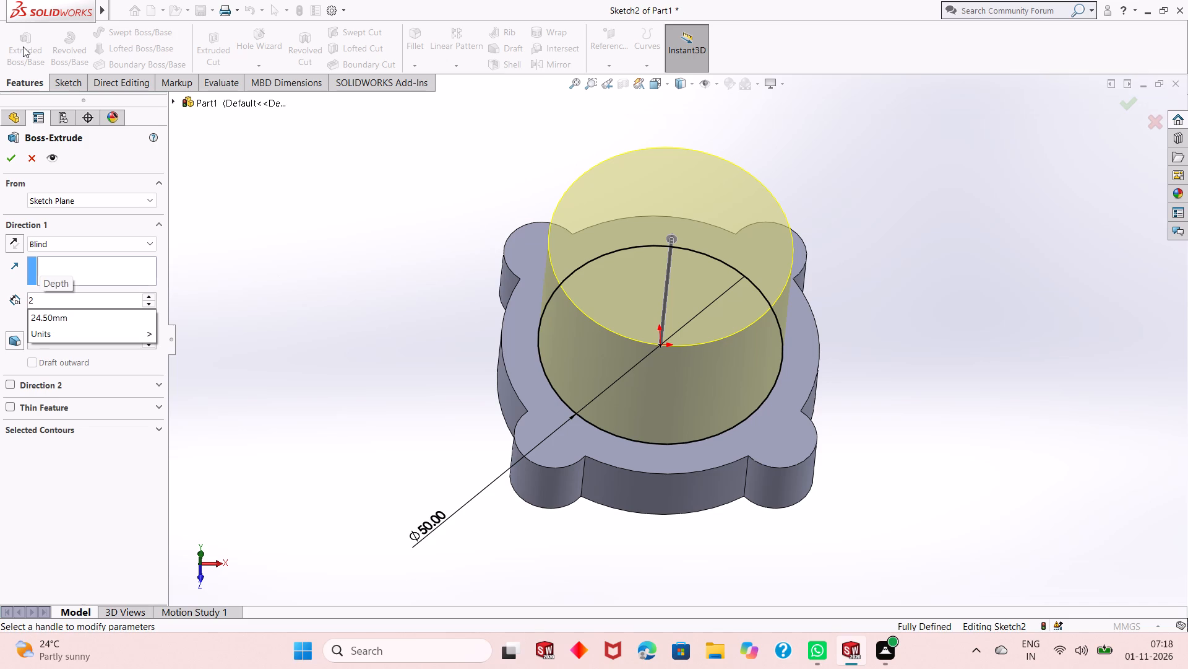
type("6+")
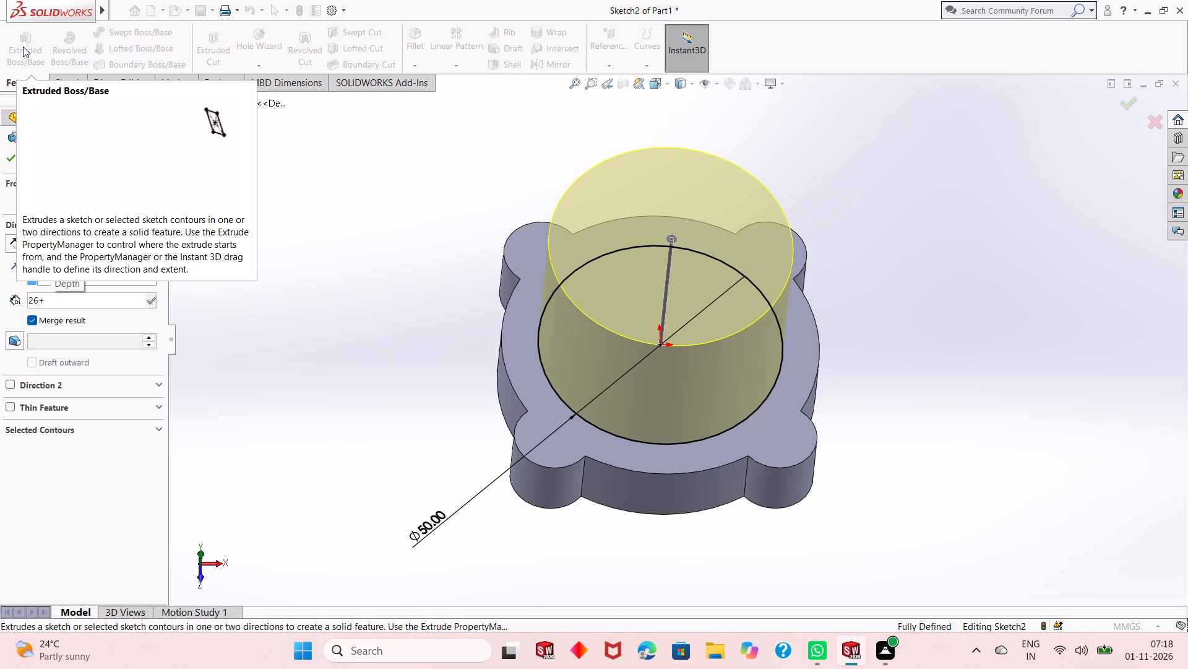
type("8+")
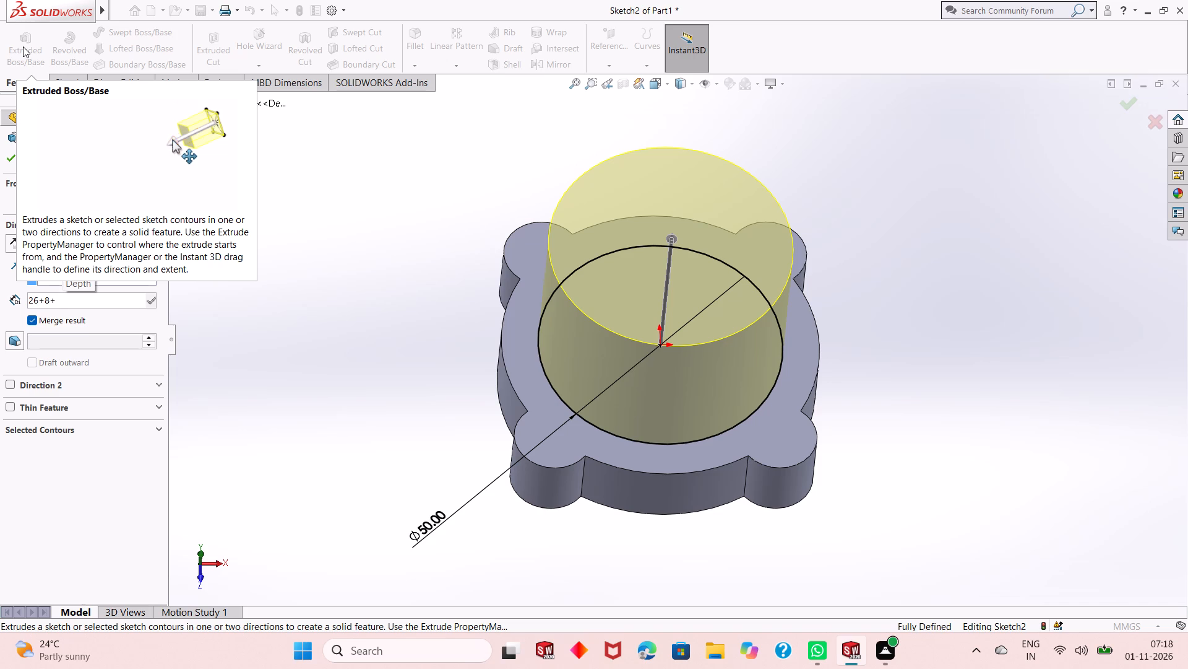
type("10+")
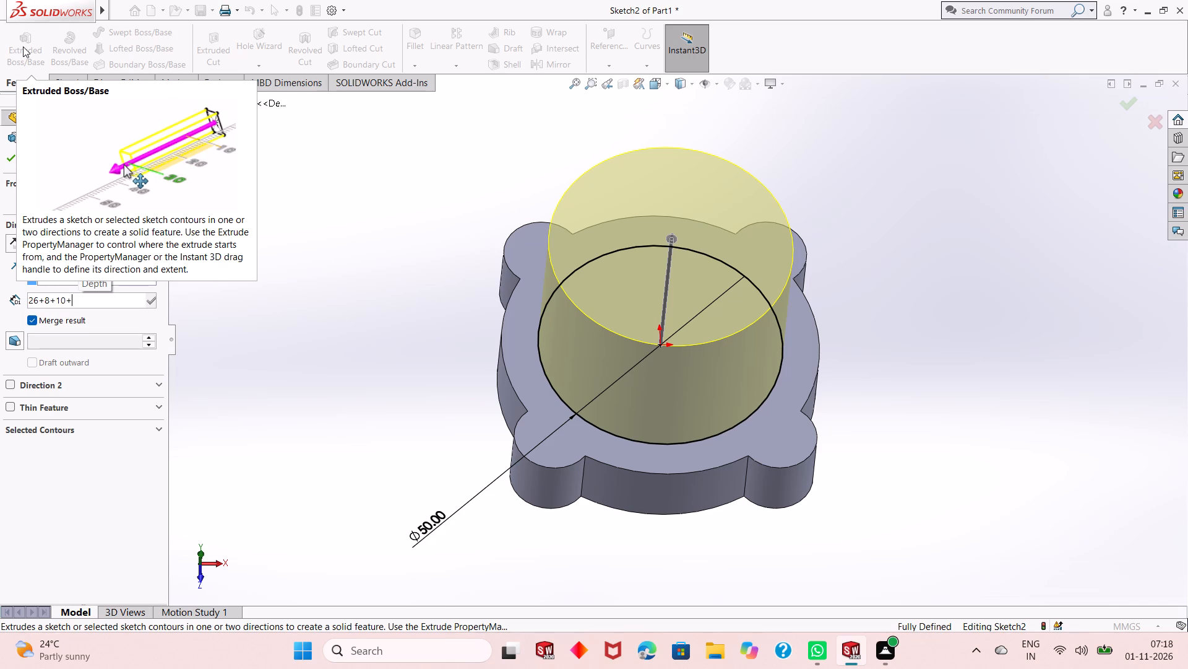
type("10")
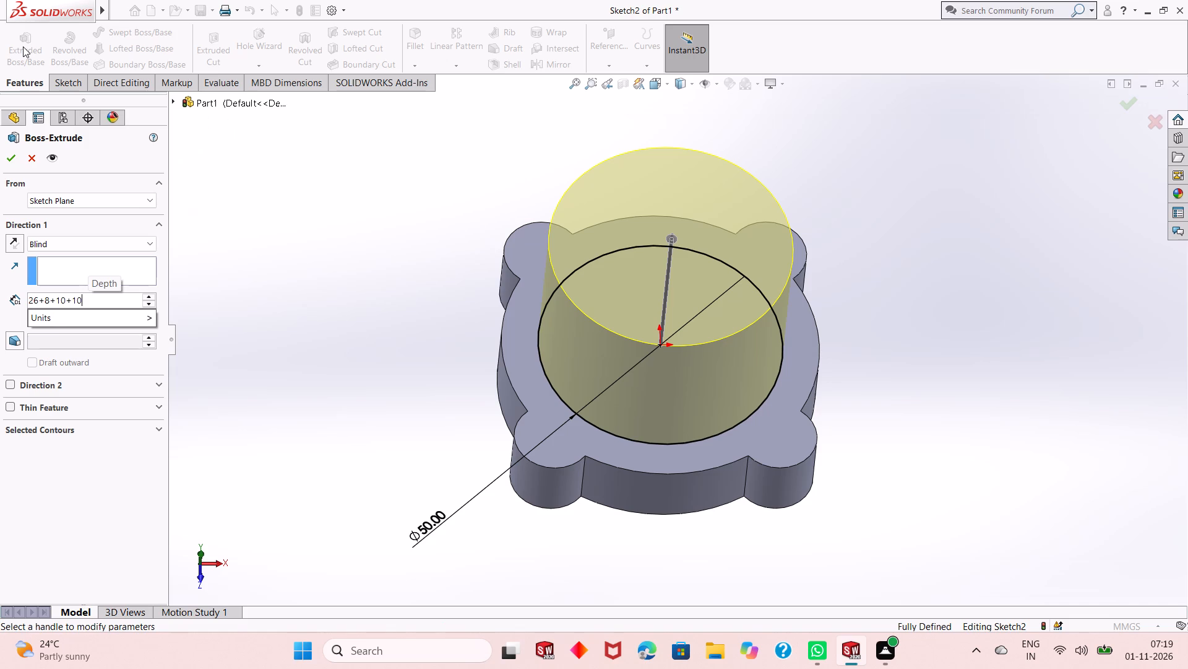
key("Return")
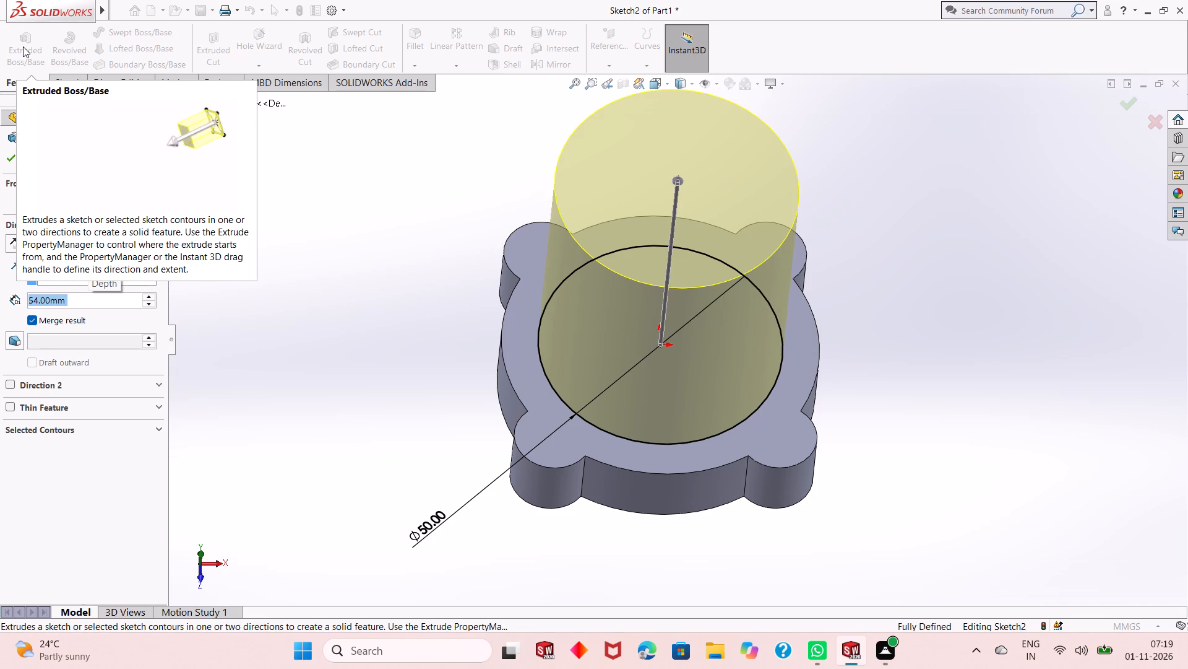
left_click(7, 154)
left_click(405, 419)
Examine the extruded cylindrical boss and its four-lobed base from several angles.
scroll(574, 455, "up", 3)
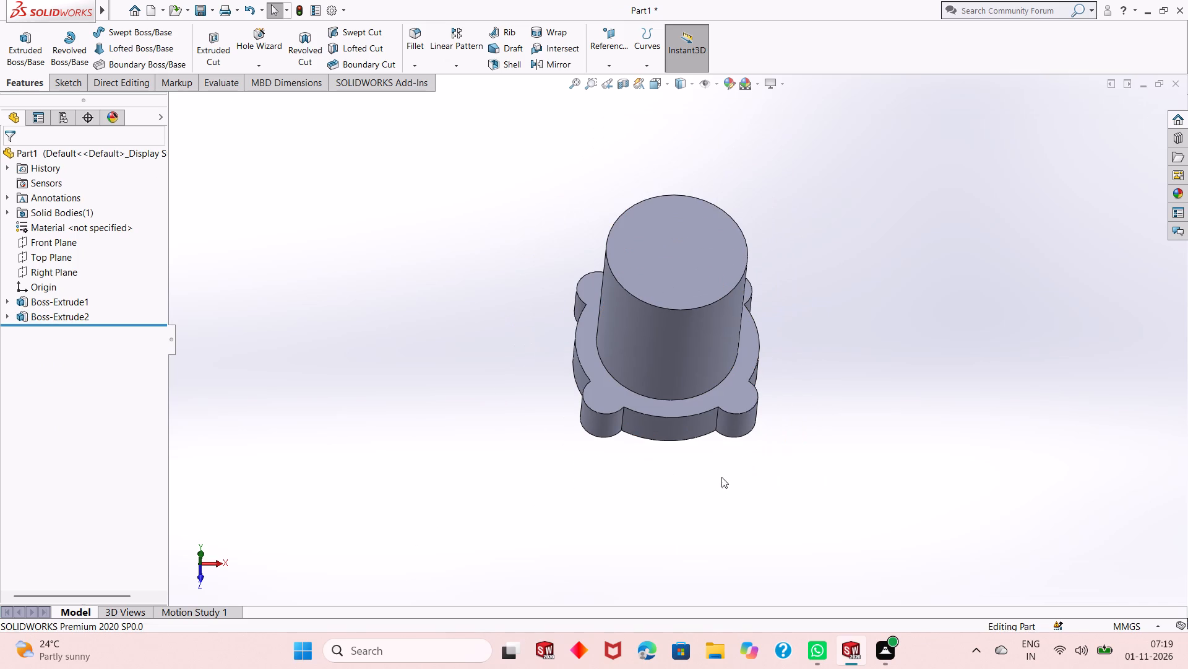
middle_click_drag(613, 431, 610, 354)
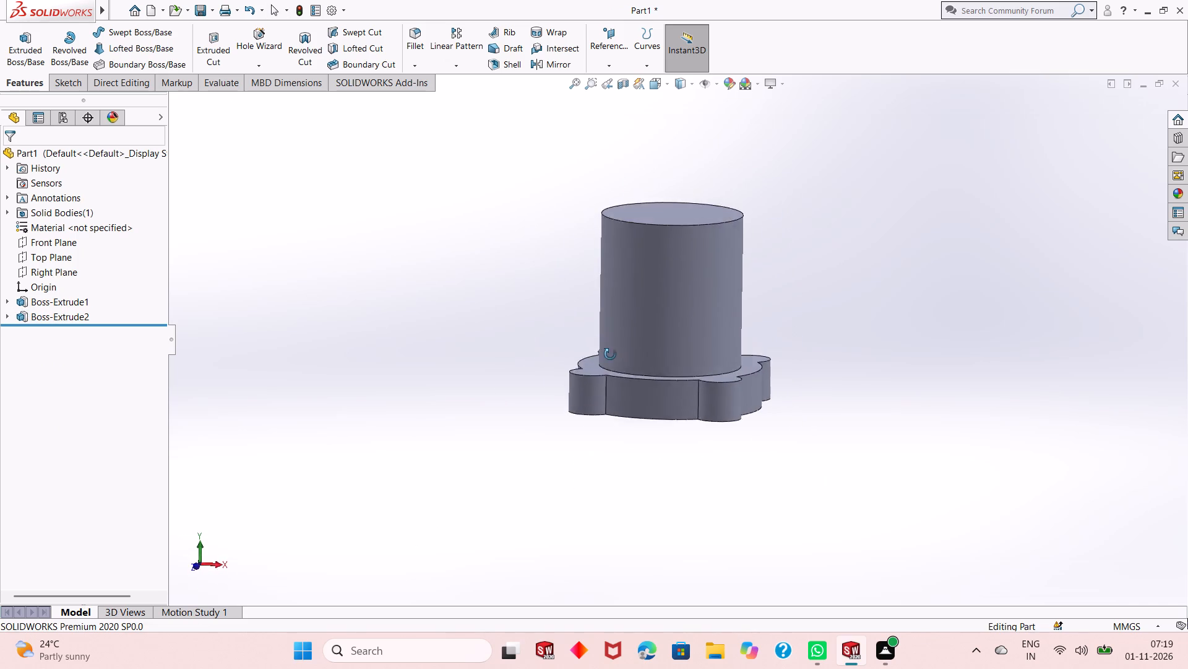
middle_click_drag(610, 354, 603, 426)
scroll(708, 301, "down", 2)
scroll(677, 336, "up", 1)
middle_click_drag(677, 336, 694, 386)
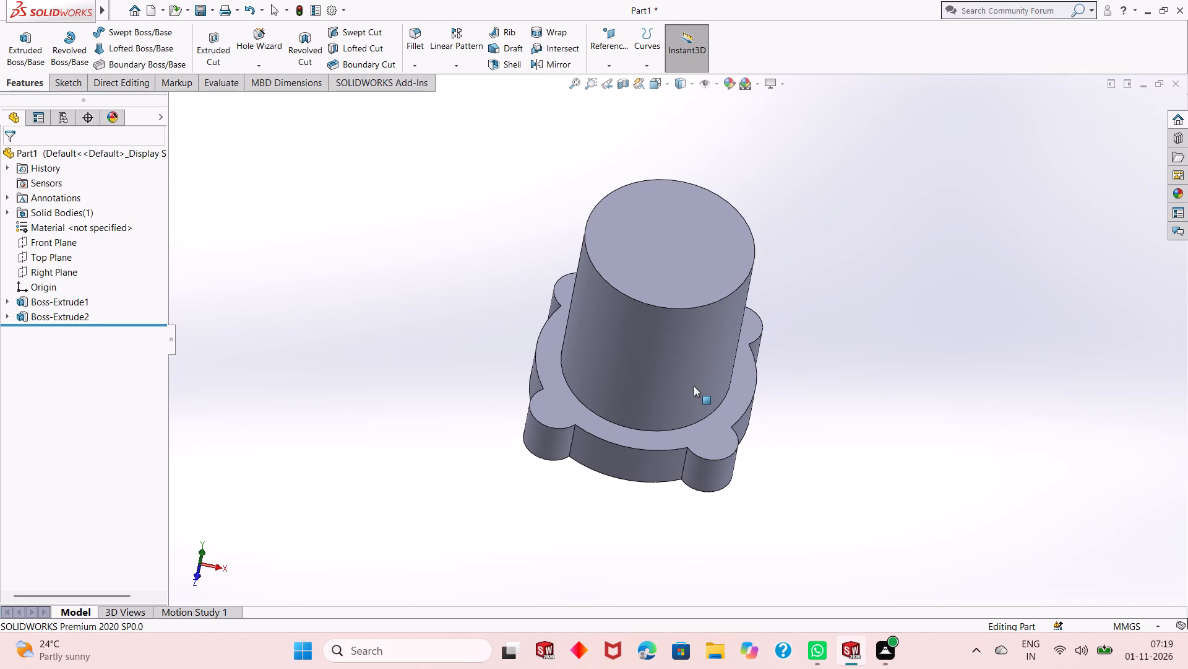
middle_click_drag(720, 416, 702, 378)
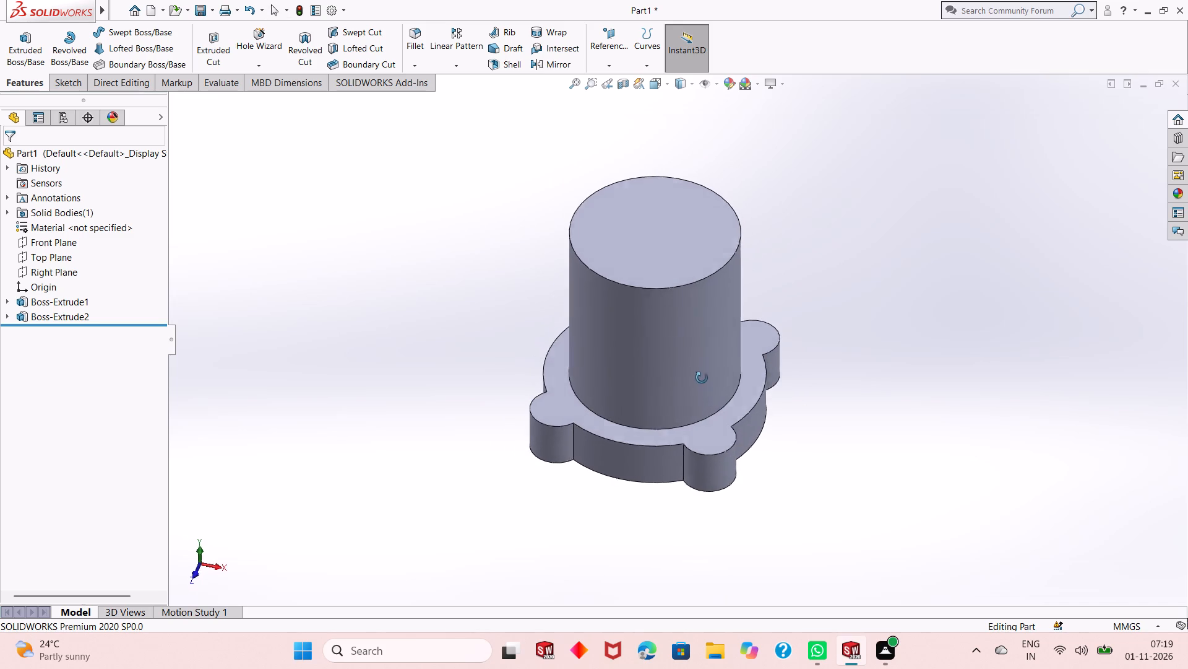
middle_click_drag(702, 378, 706, 287)
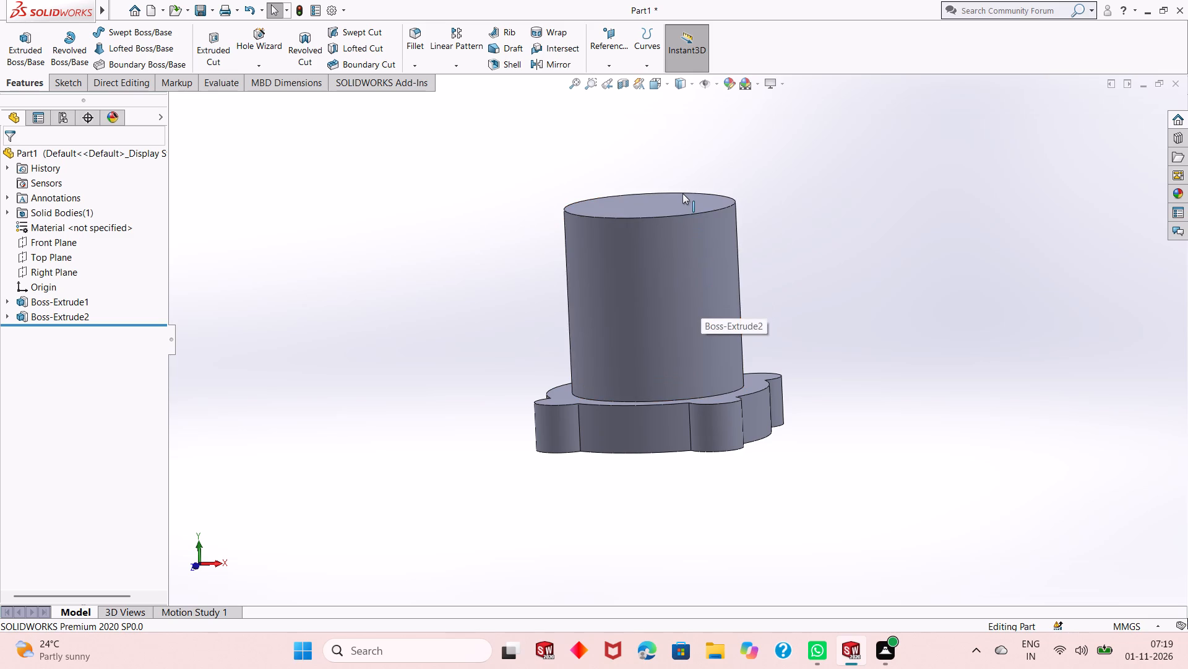
Start a sketch on the top face of the cylindrical boss and view it straight on.
middle_click_drag(682, 193, 682, 244)
left_click(682, 244)
left_click(774, 156)
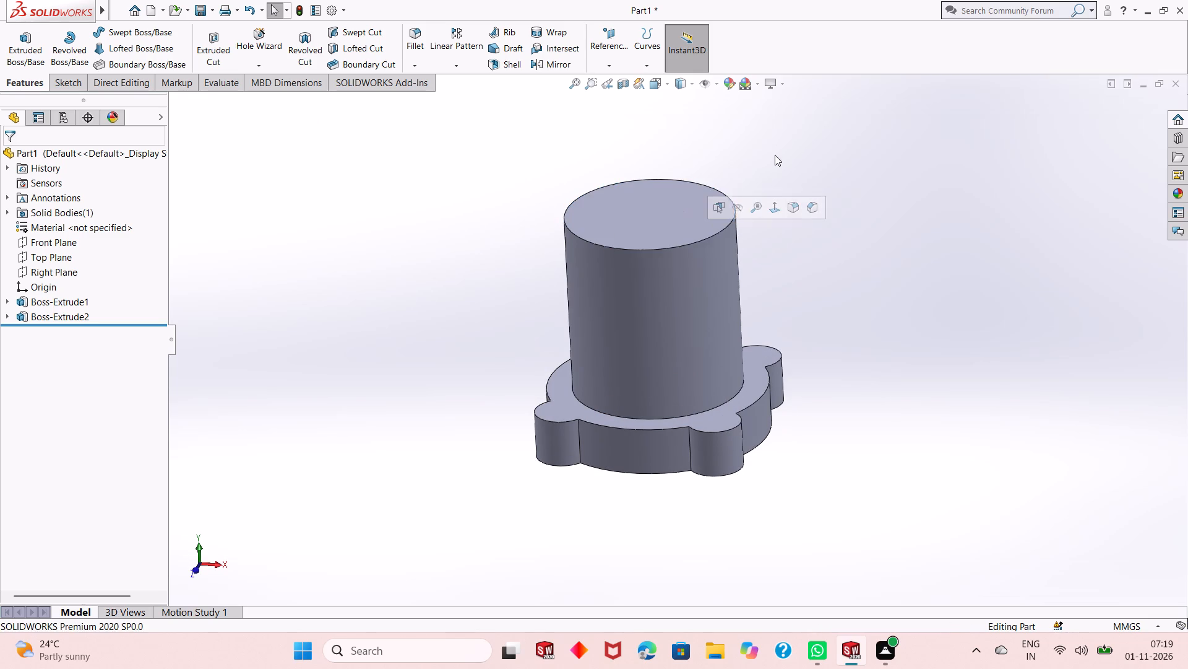
left_click(686, 209)
left_click(738, 174)
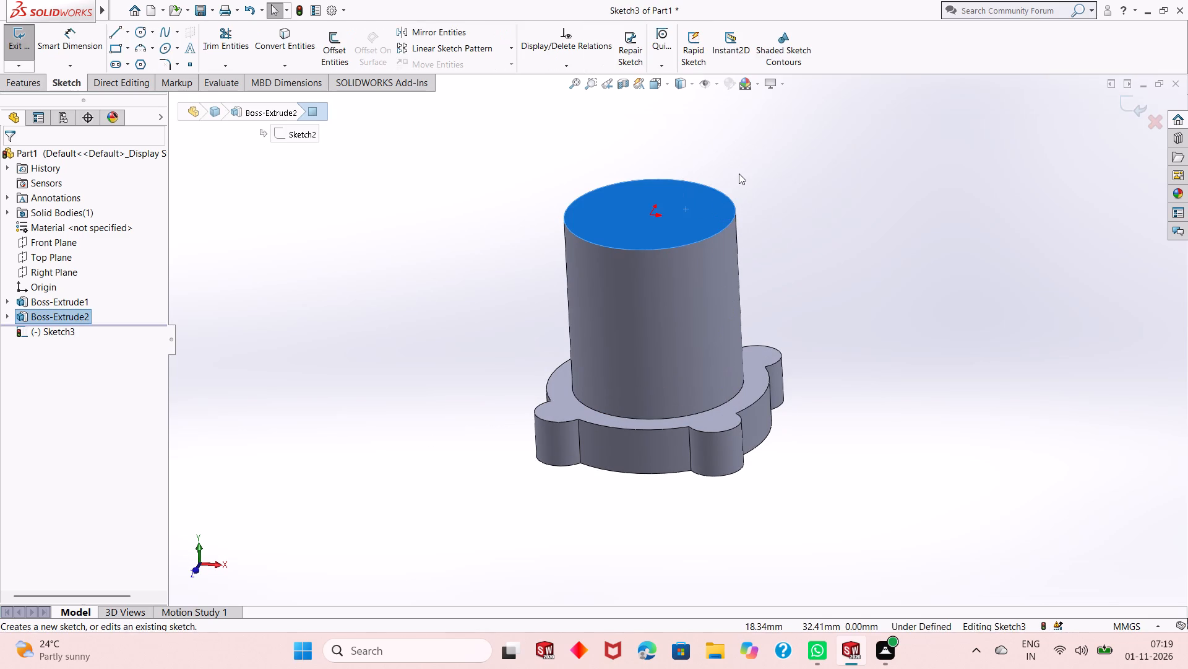
key("ctrl+8")
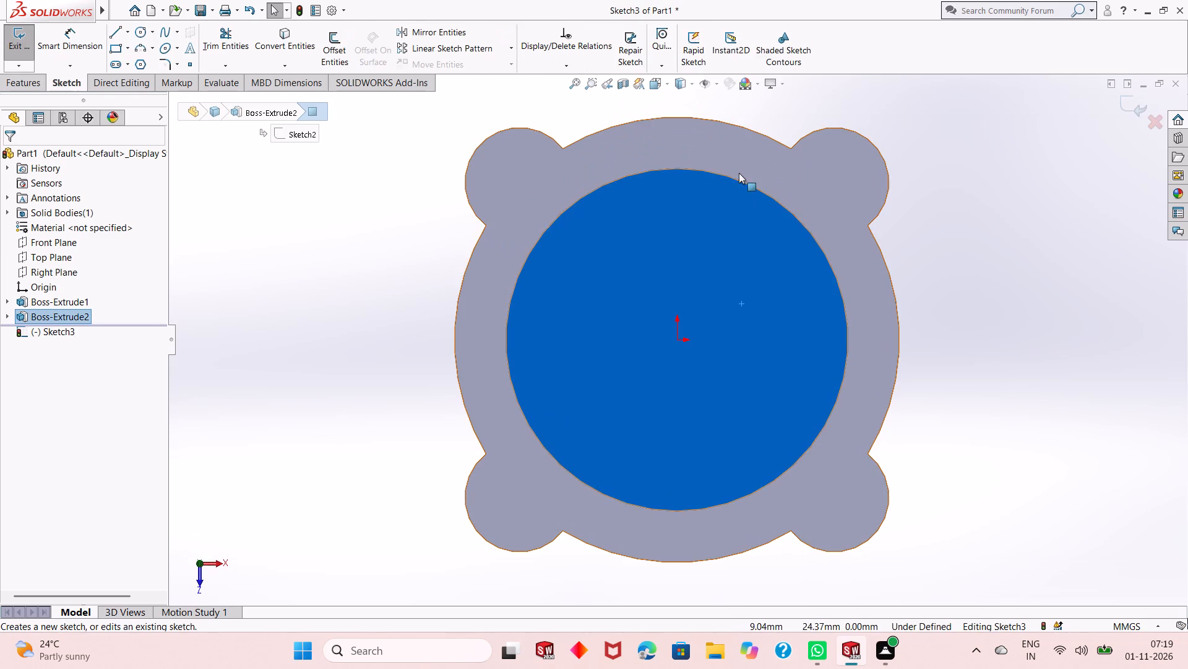
scroll(745, 391, "up", 2)
left_click(444, 333)
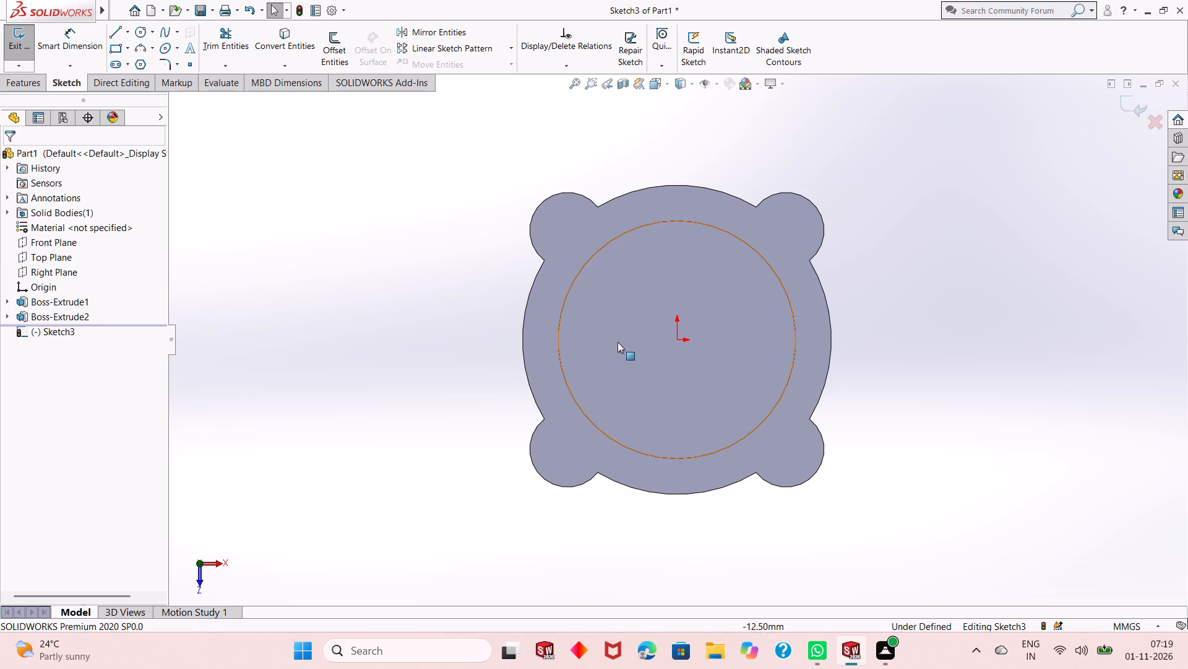
Sketch a circle about 59 mm in diameter centred on the origin, and leave the Circle tool.
left_click(134, 32)
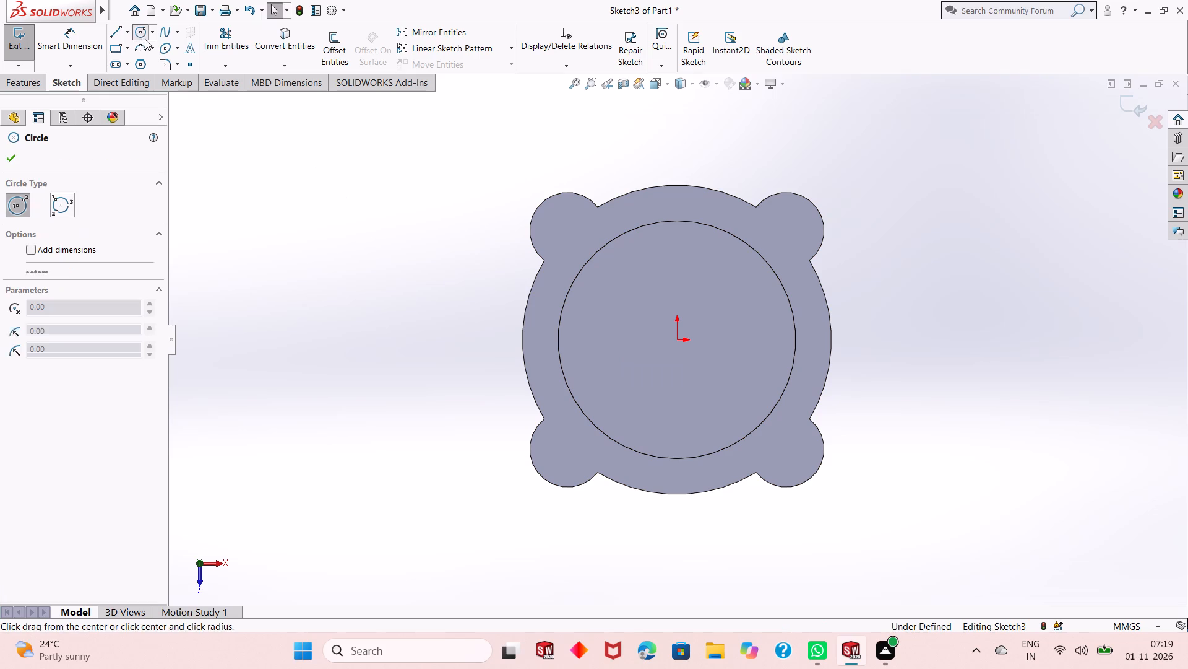
left_click(679, 343)
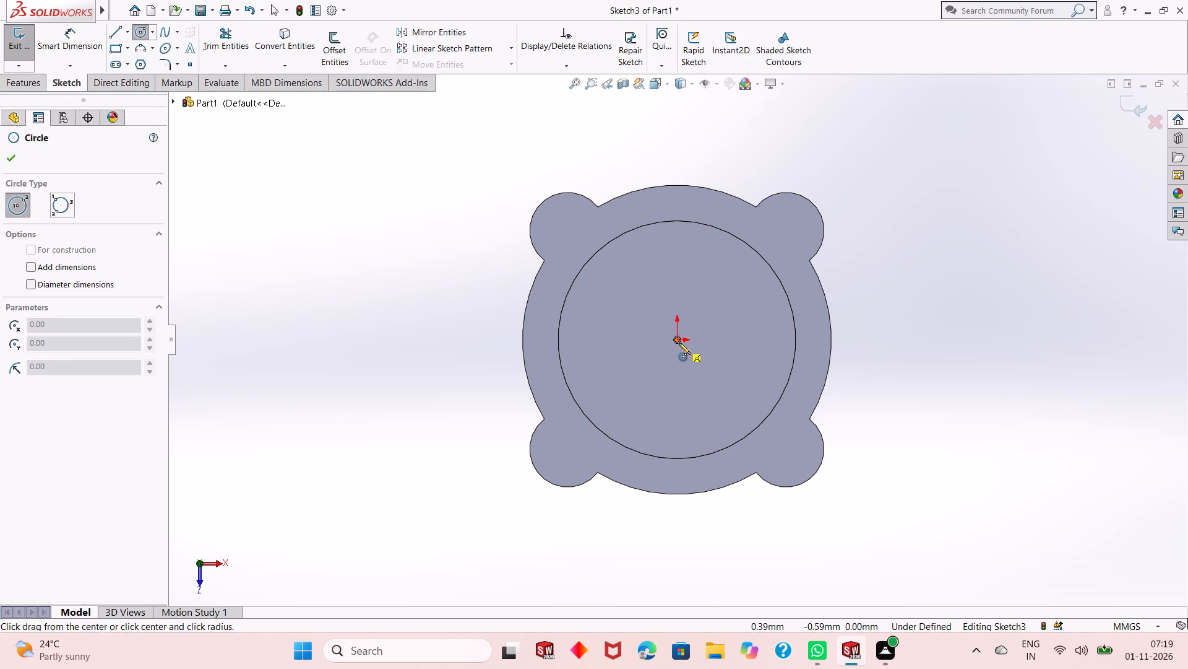
left_click(747, 217)
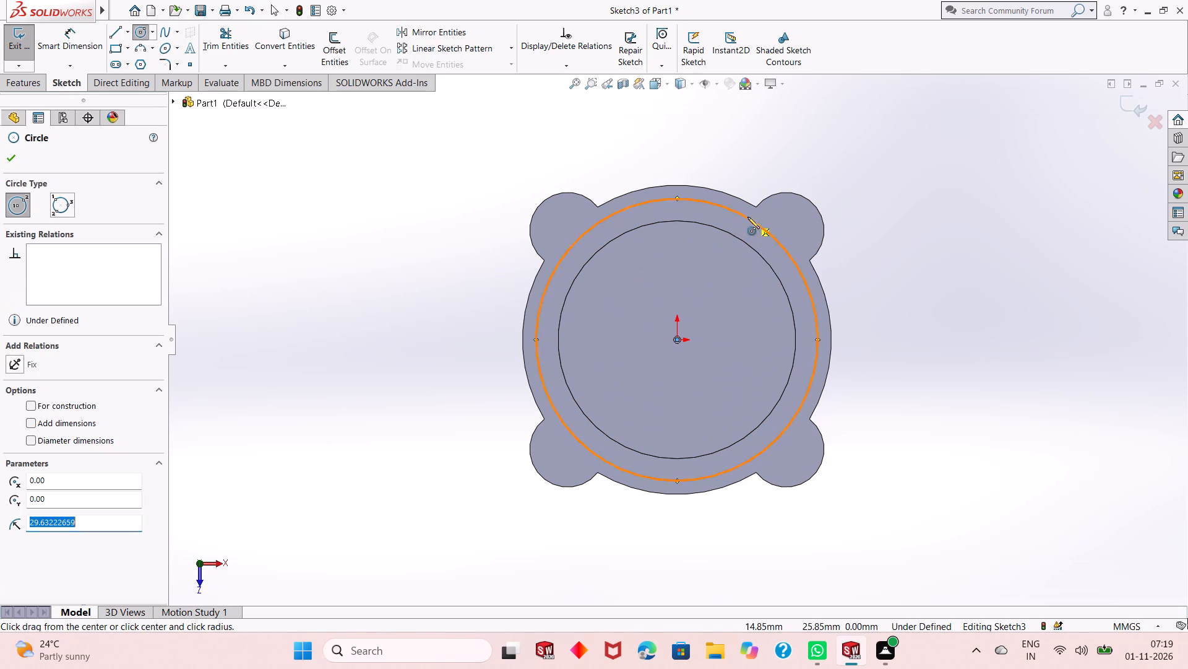
right_click(307, 224)
left_click(320, 233)
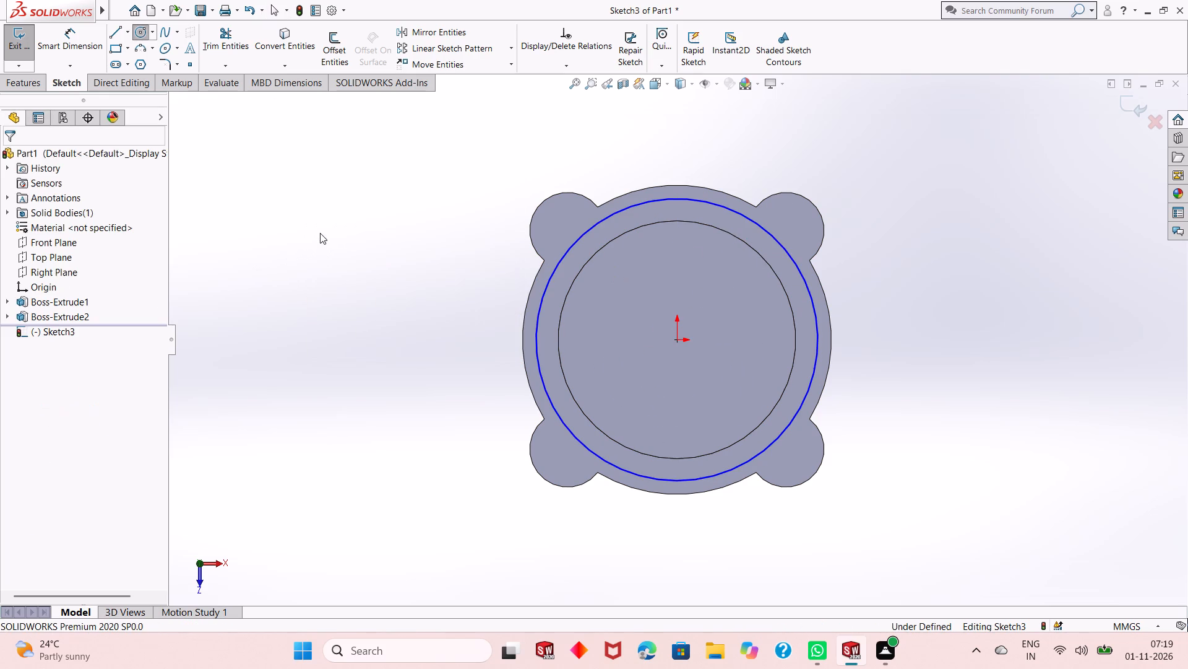
Dimension the new circle's diameter as 65 mm and leave the Smart Dimension tool.
left_click(91, 46)
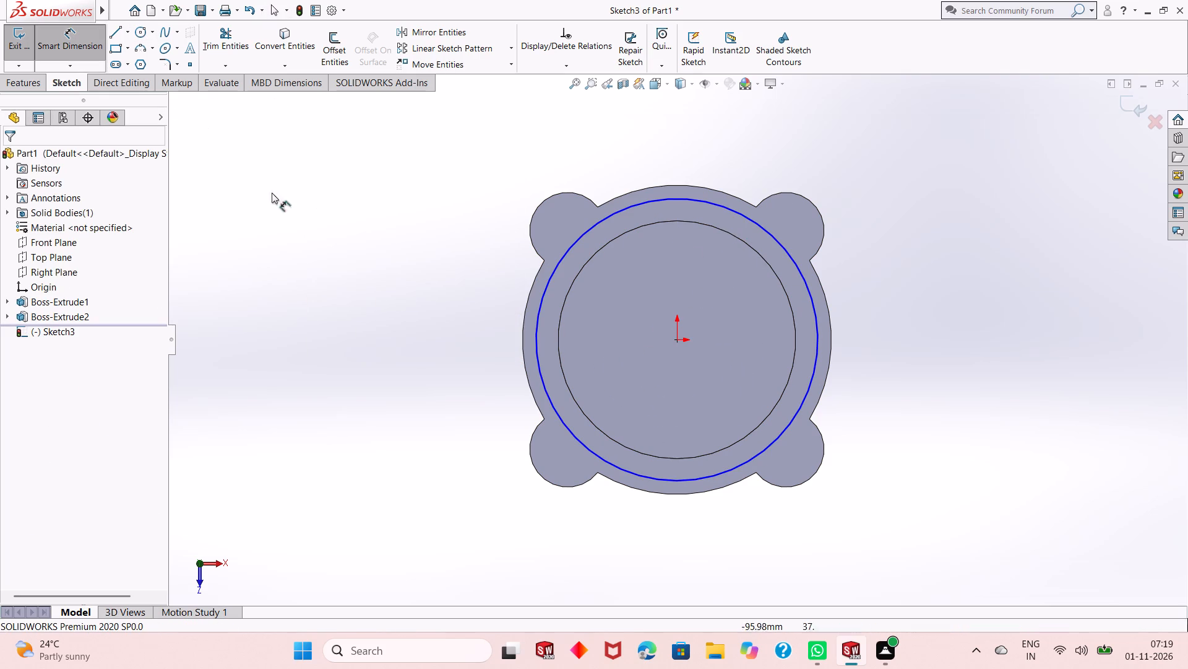
scroll(656, 445, "up", 1)
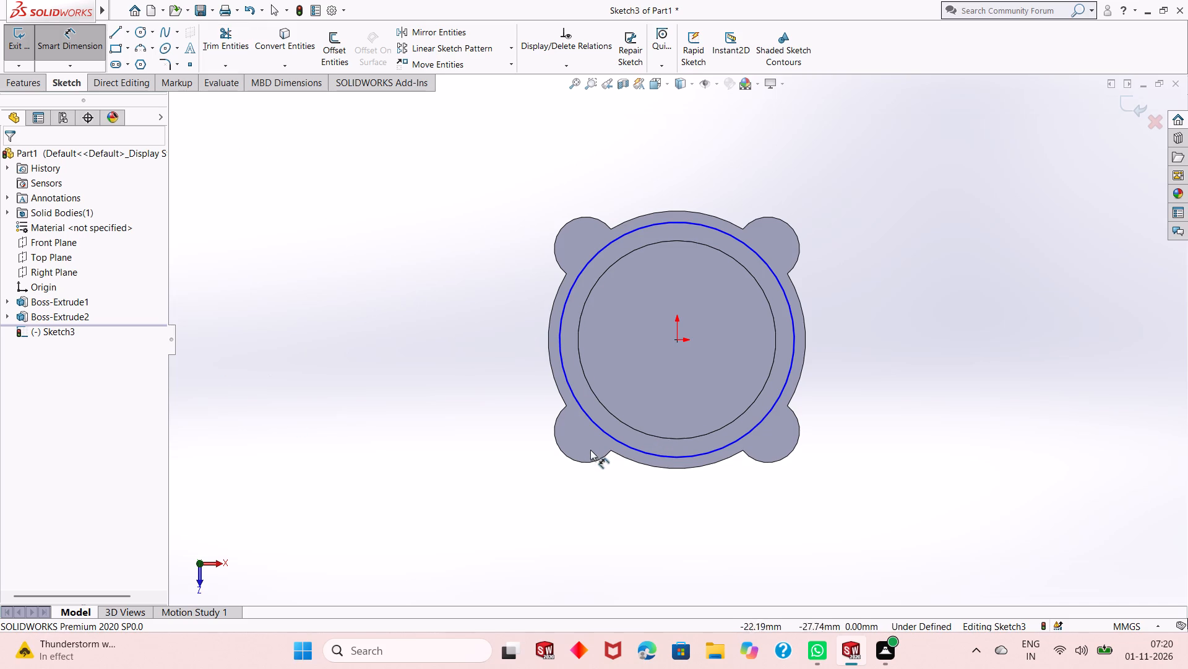
left_click(611, 437)
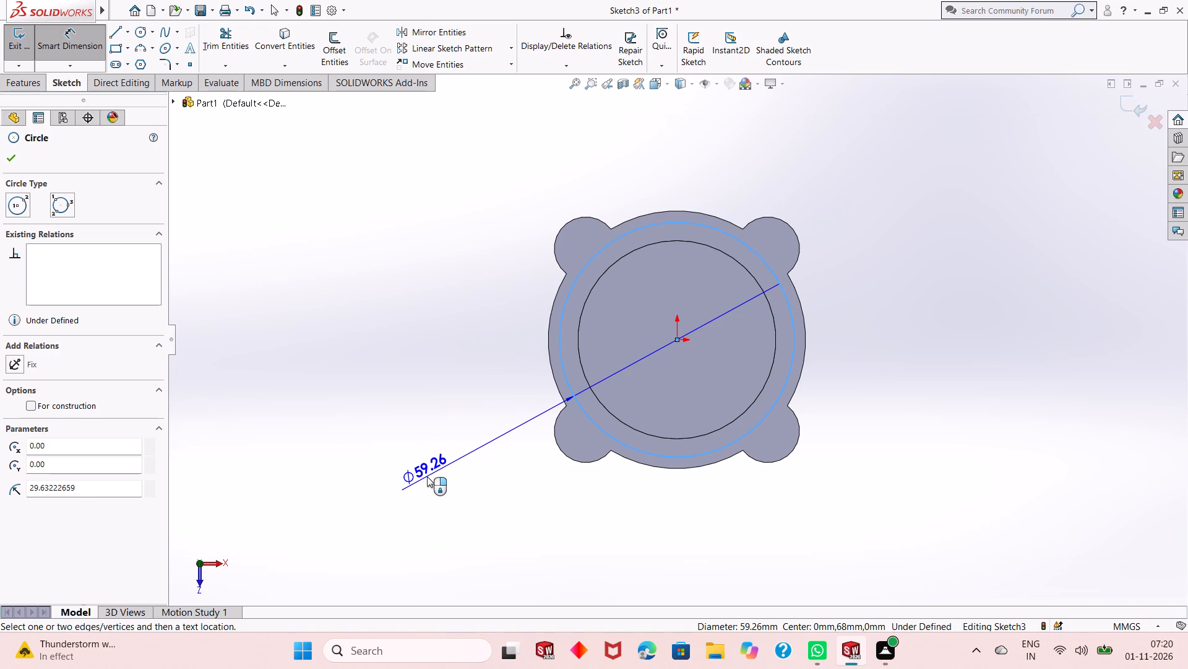
left_click(427, 476)
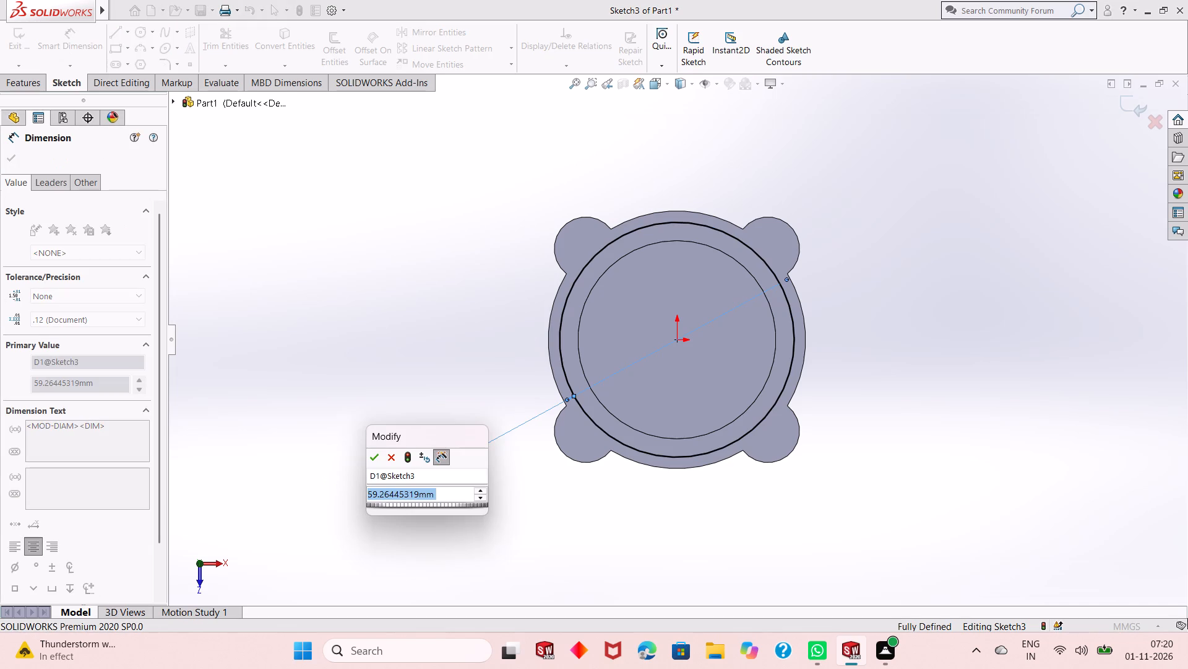
type("65")
key("Return")
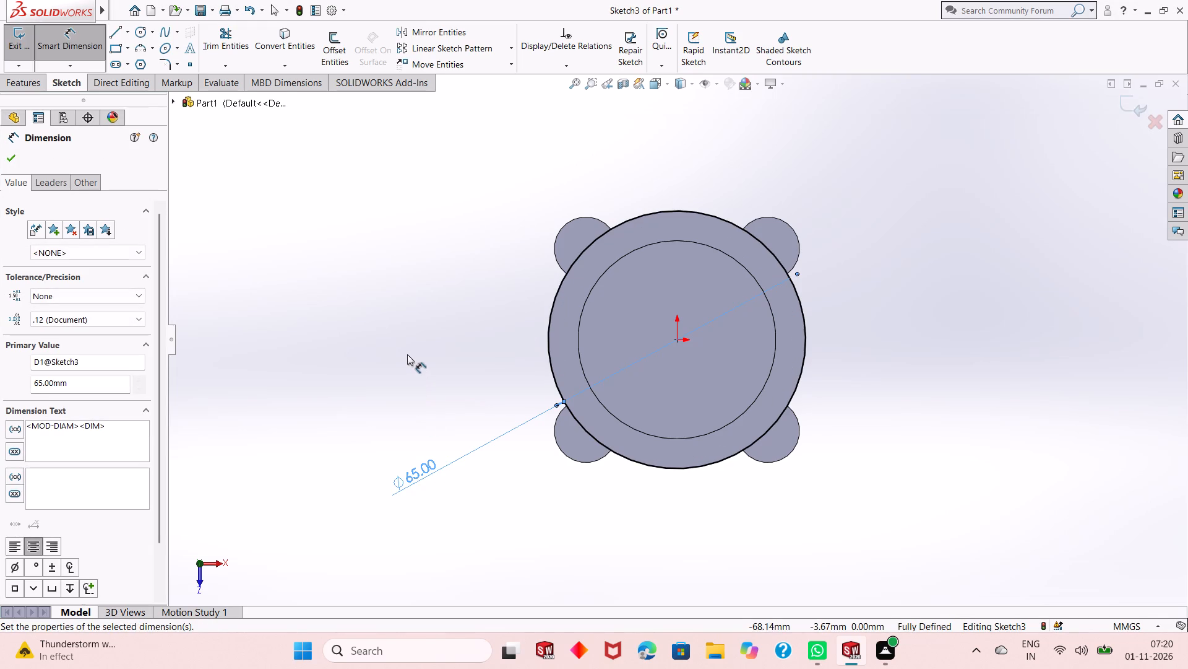
right_click(424, 281)
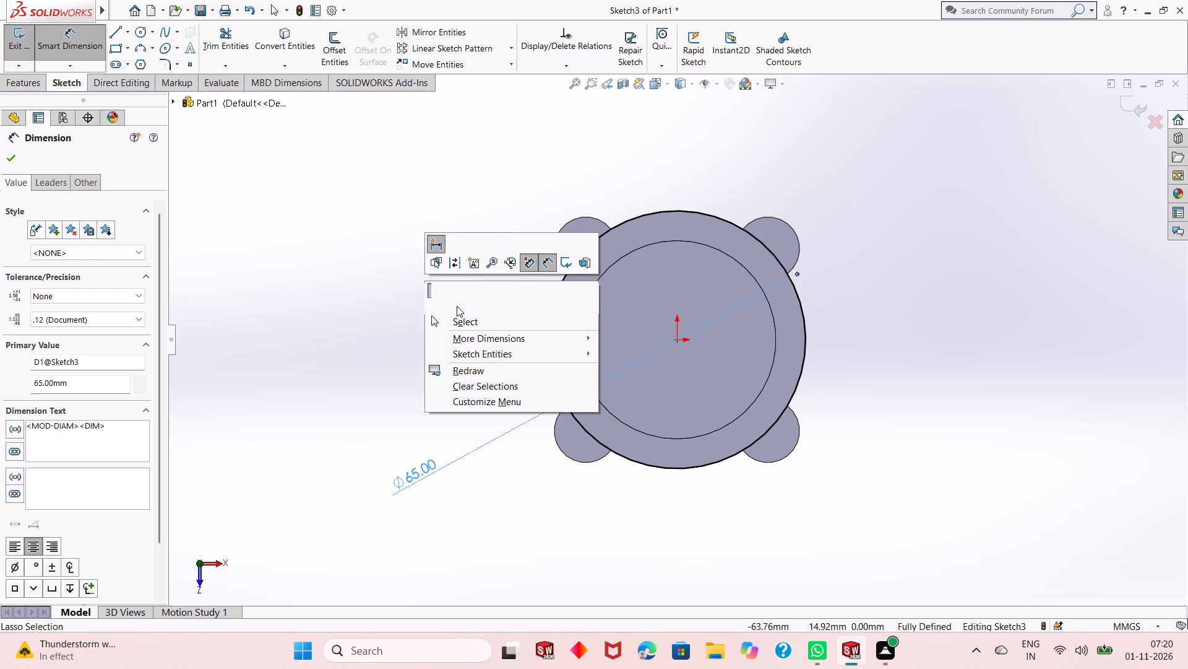
left_click(457, 323)
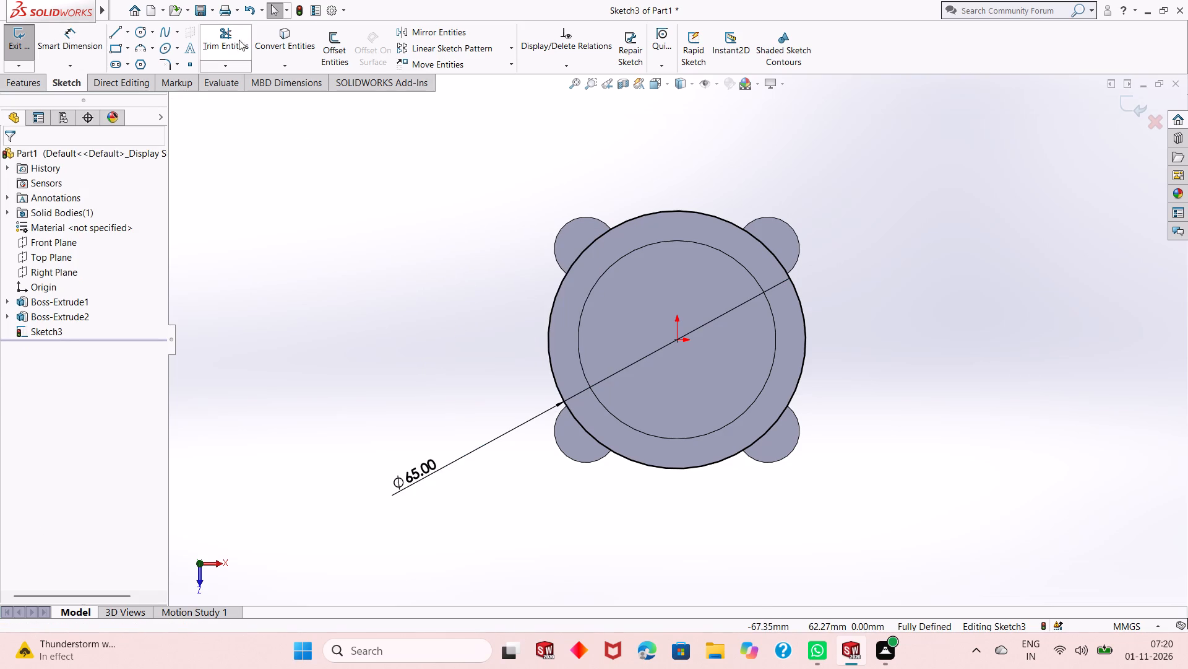
Sketch a construction centerline about 36 mm long from the origin diagonally into the upper-right lobe at 45°, and leave the line tool.
left_click(131, 33)
left_click(145, 61)
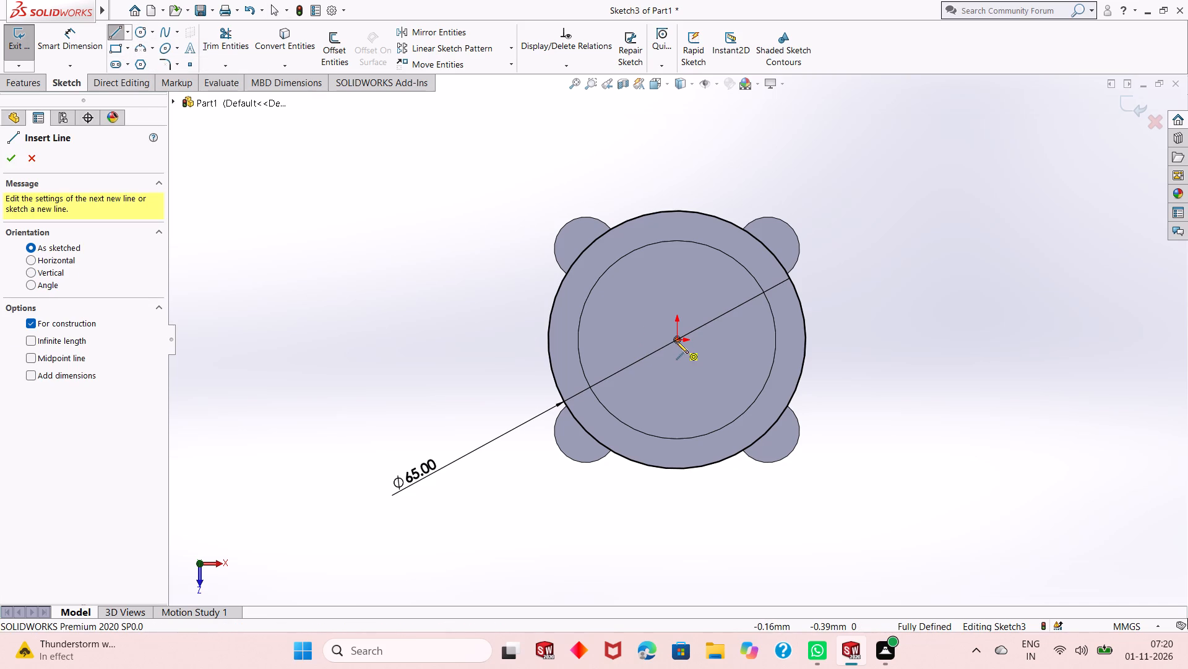
left_click(676, 341)
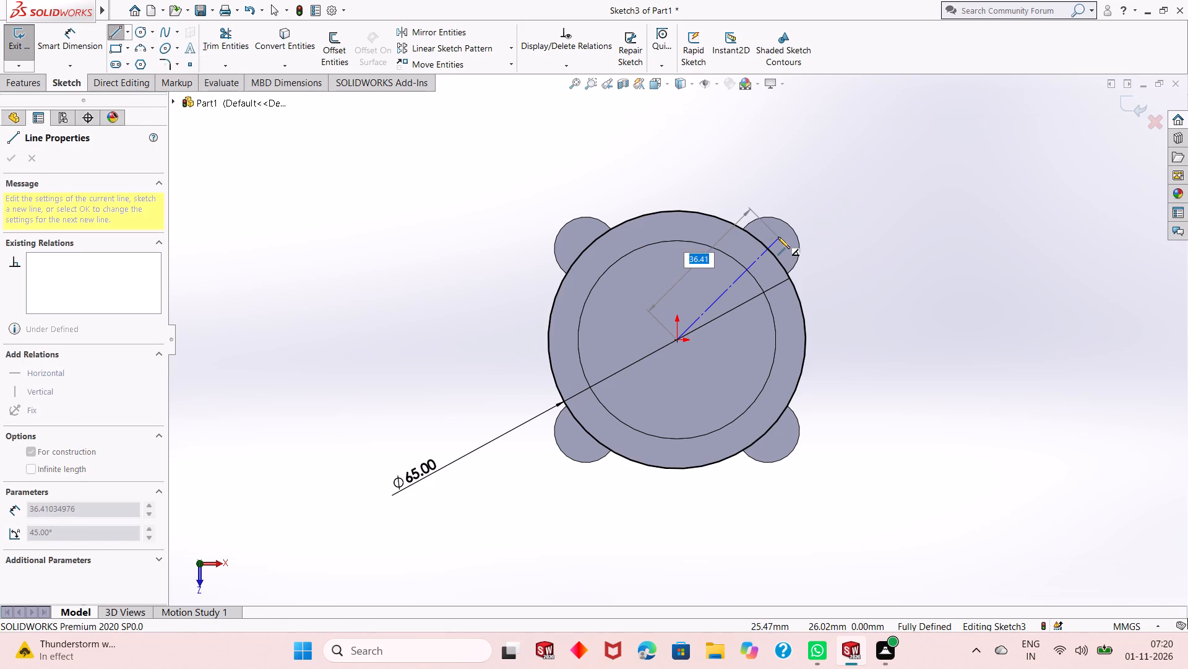
left_click(778, 237)
right_click(778, 237)
left_click(793, 248)
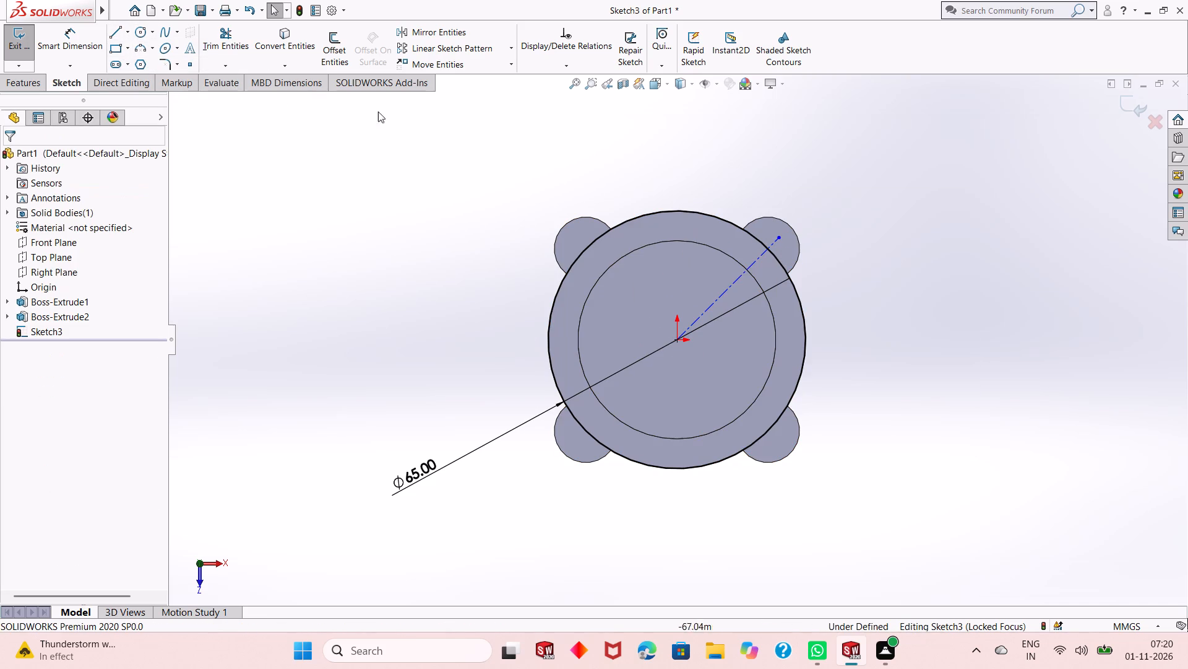
Dimension the angle between the centerline and the vertical through the origin as 45°, and leave Smart Dimension.
left_click(86, 38)
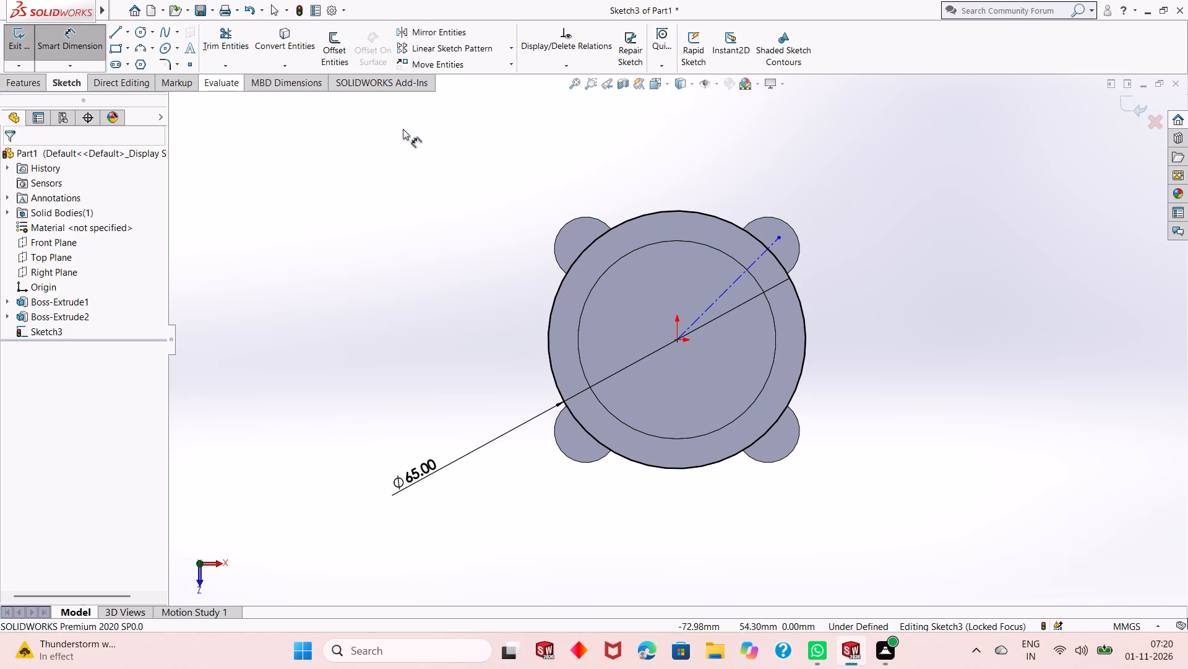
left_click(719, 299)
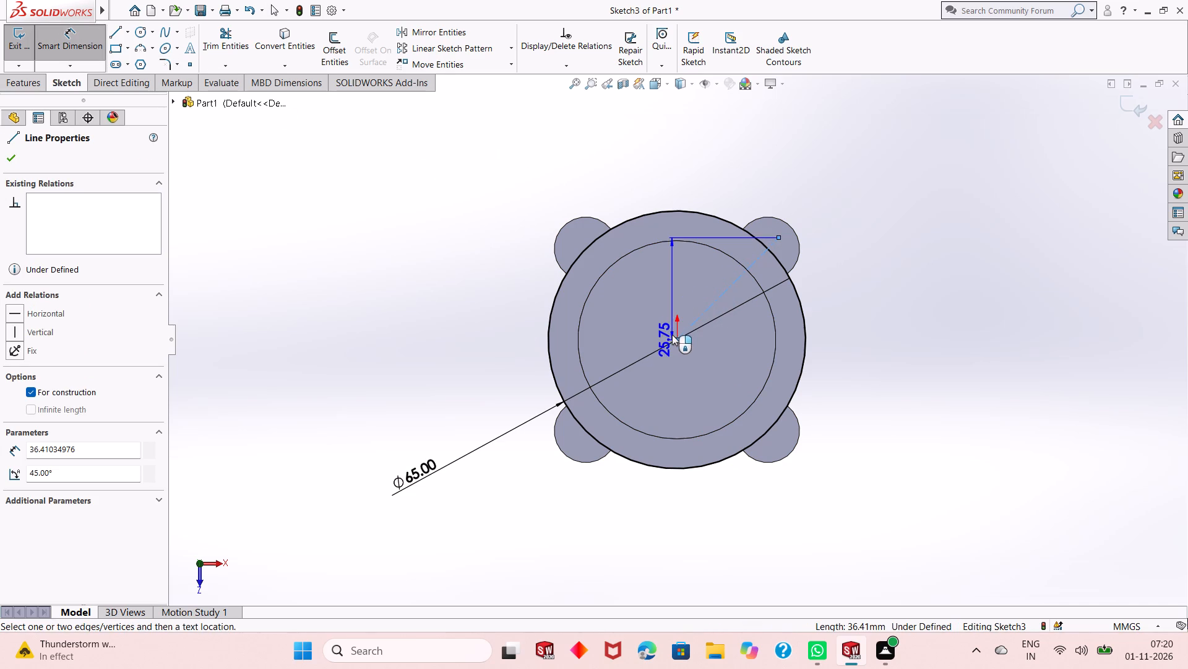
left_click(677, 340)
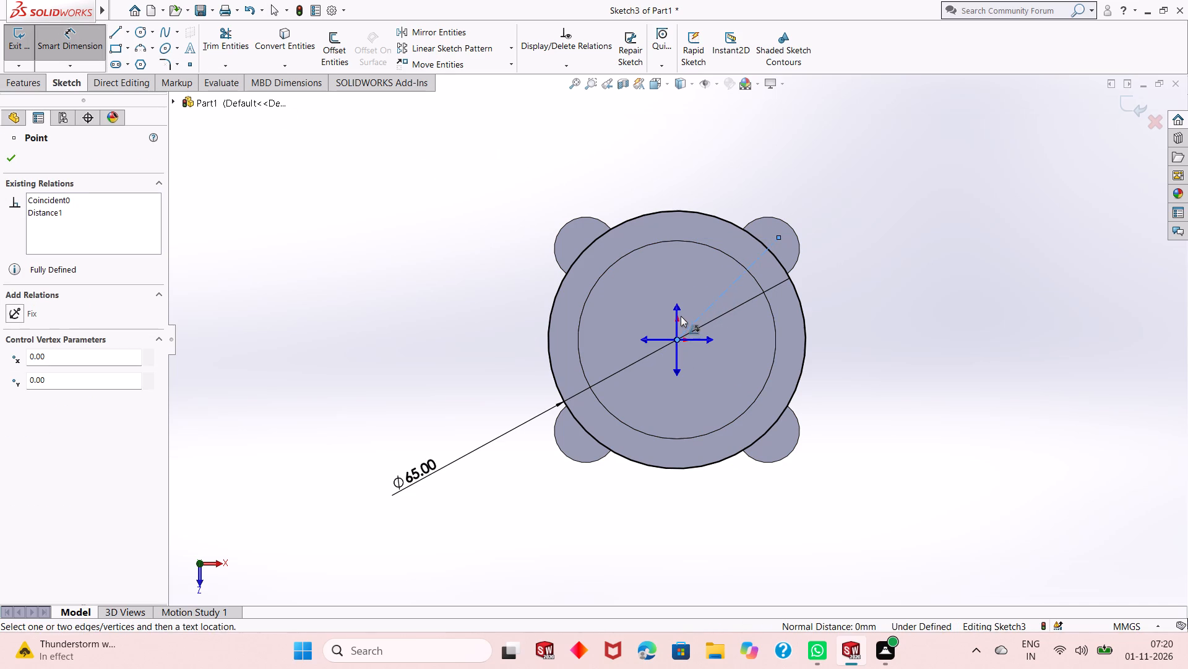
left_click(676, 308)
left_click(695, 300)
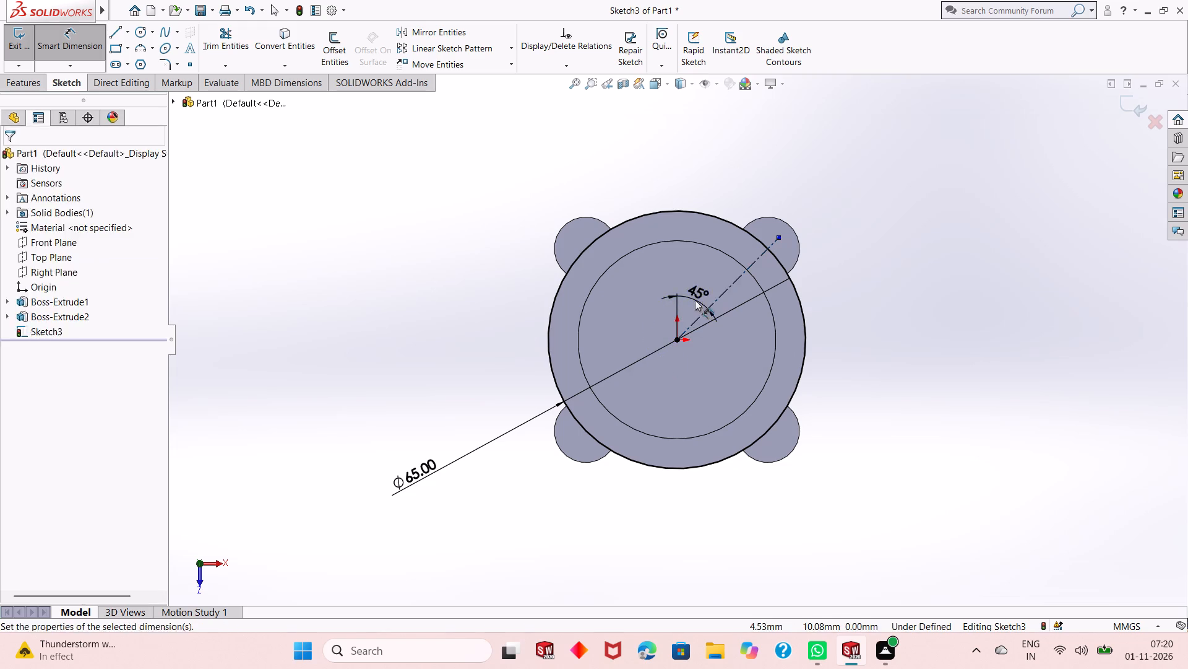
type("45")
key("Return")
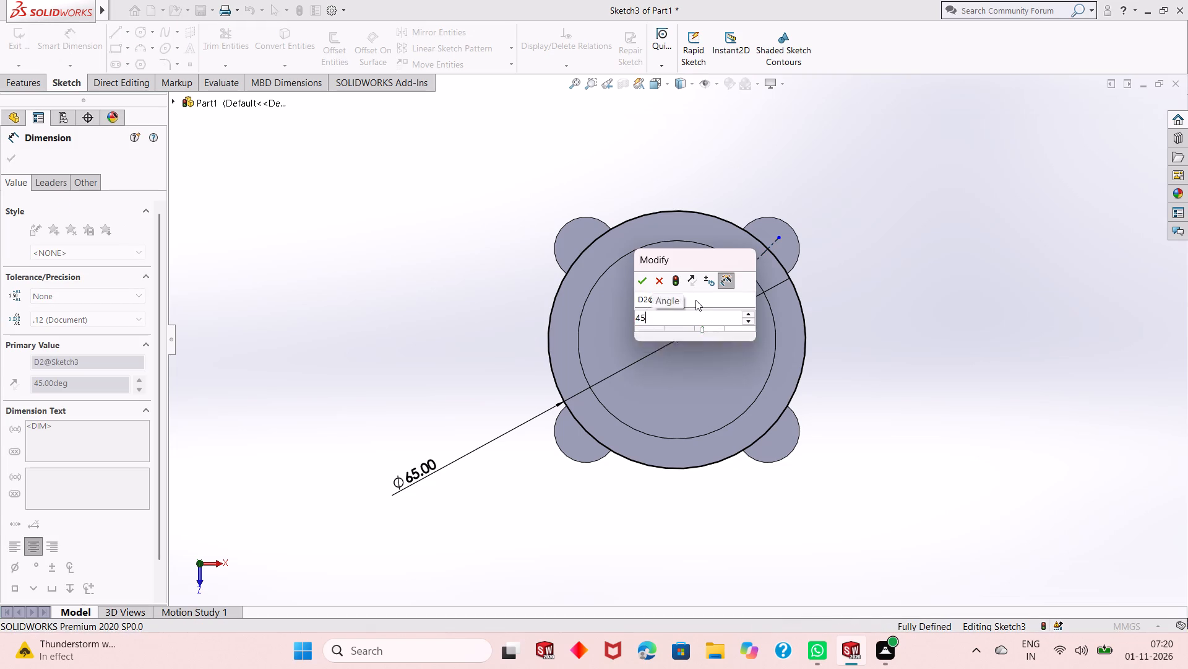
right_click(859, 183)
left_click(891, 224)
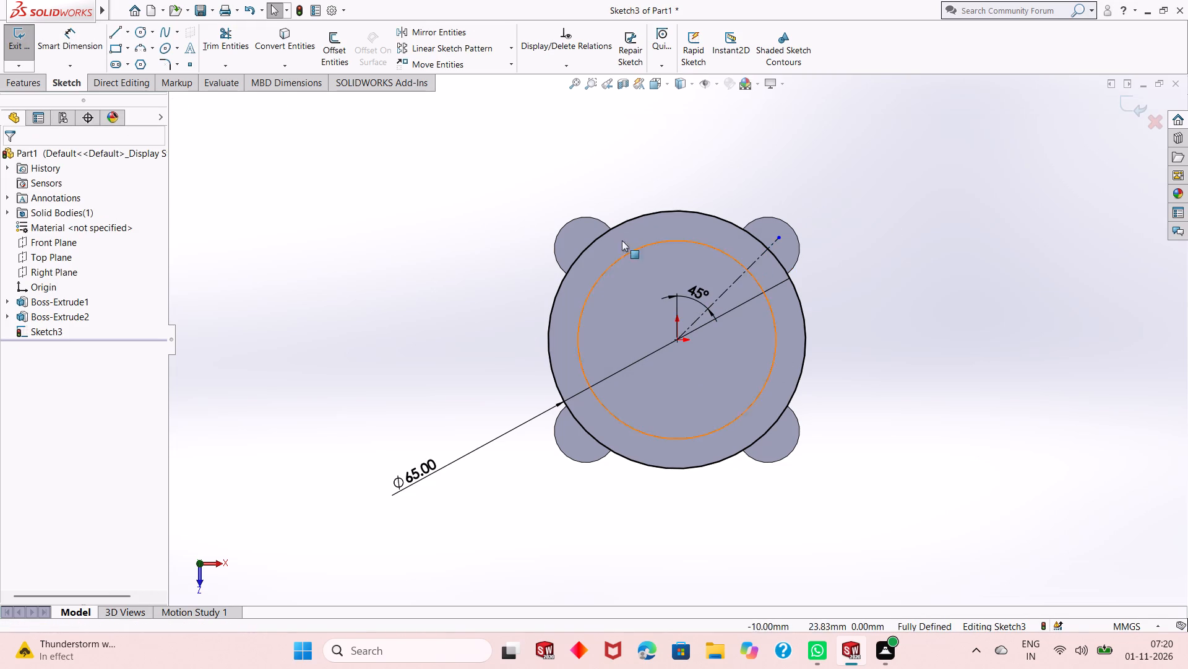
Sketch a circle about 7 mm in diameter centred where the centerline crosses the 65 mm circle, and leave the Circle tool.
left_click(136, 30)
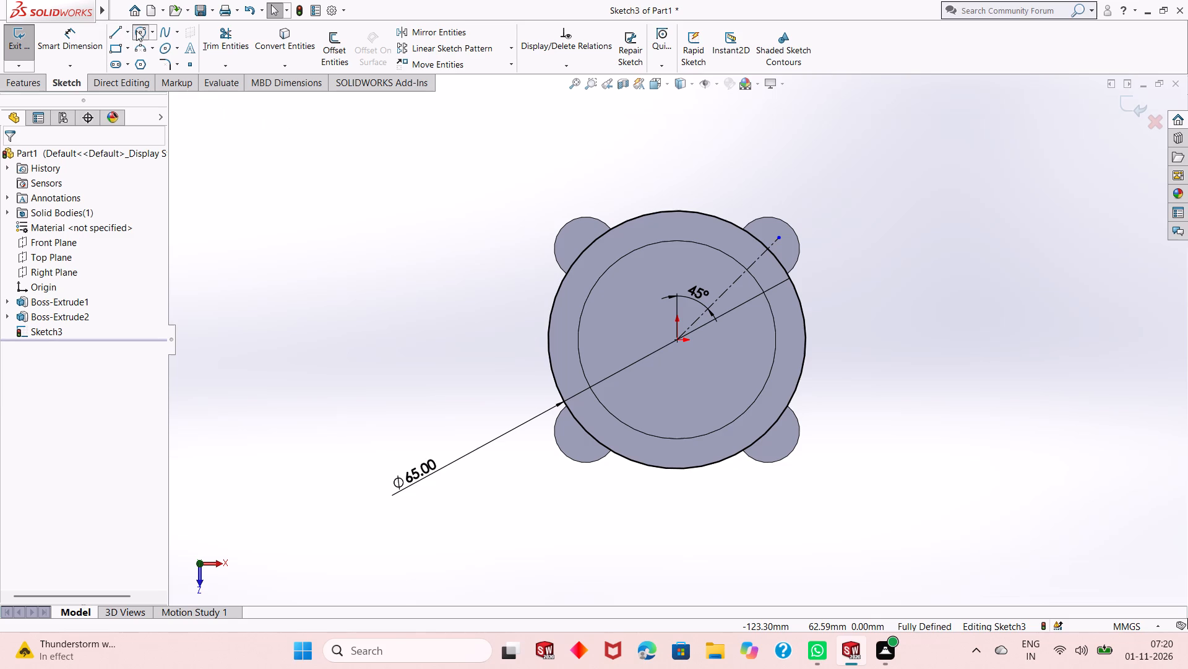
scroll(765, 242, "up", 2)
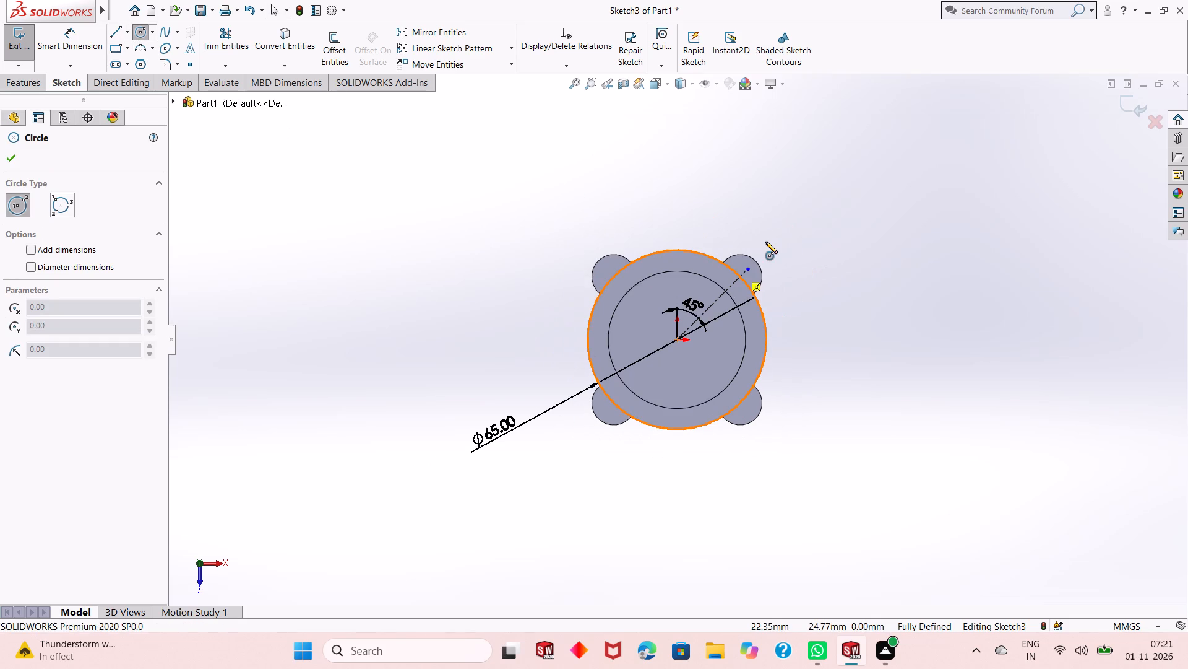
scroll(720, 278, "down", 7)
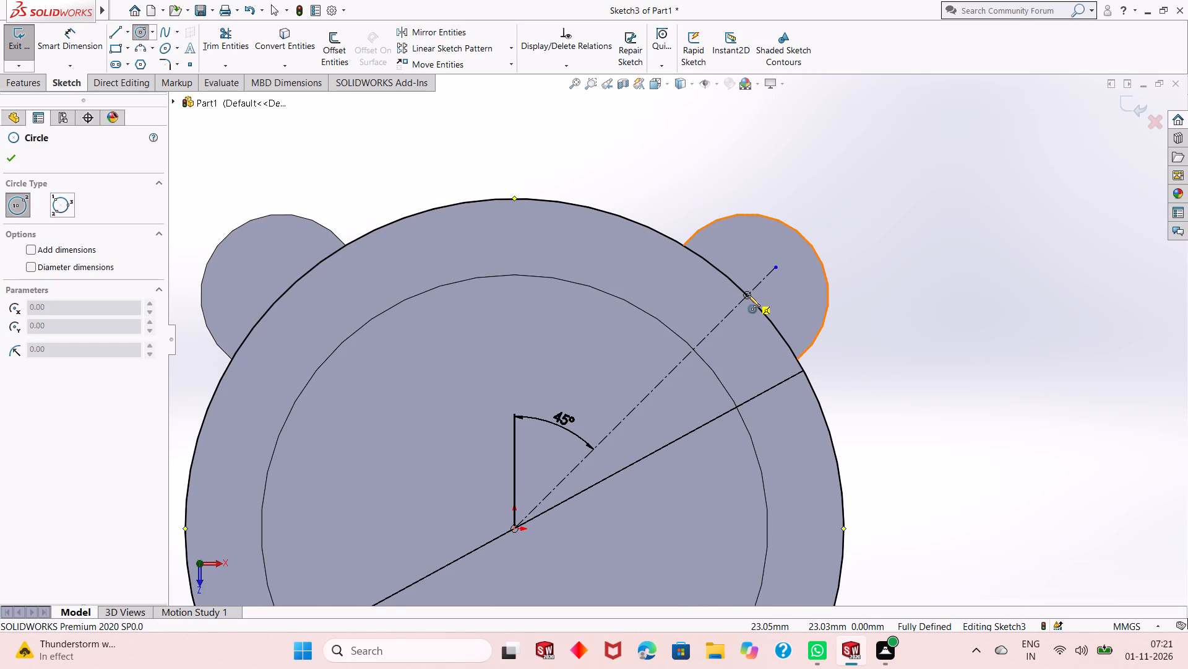
left_click(746, 294)
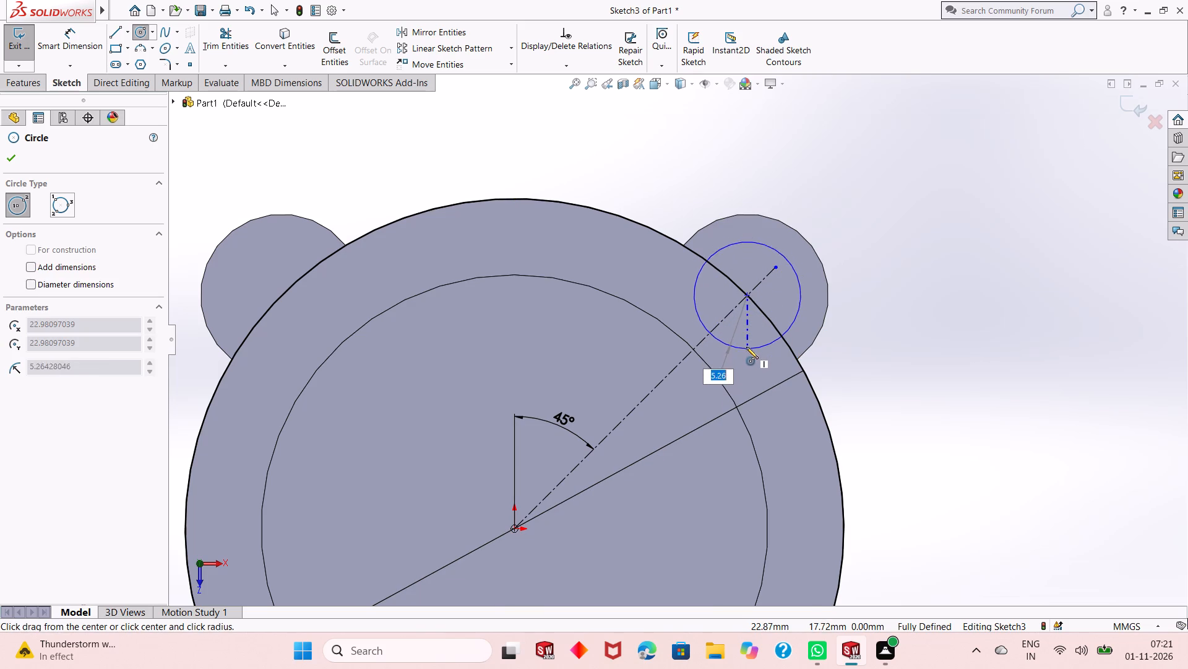
left_click(758, 330)
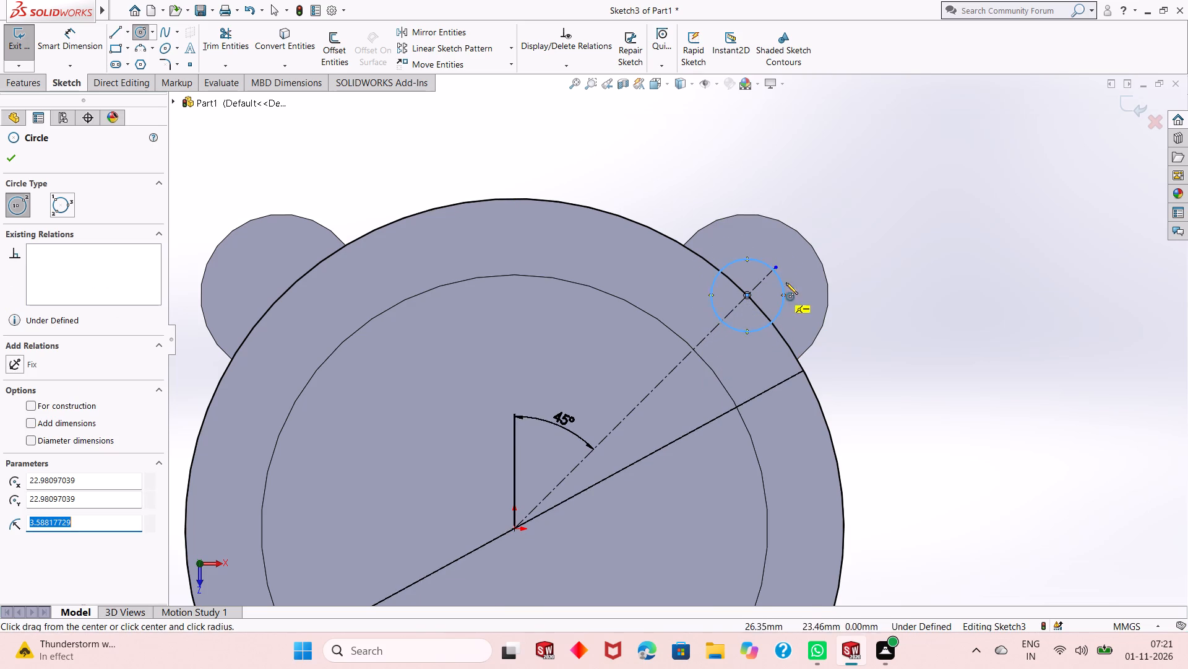
right_click(916, 198)
left_click(928, 208)
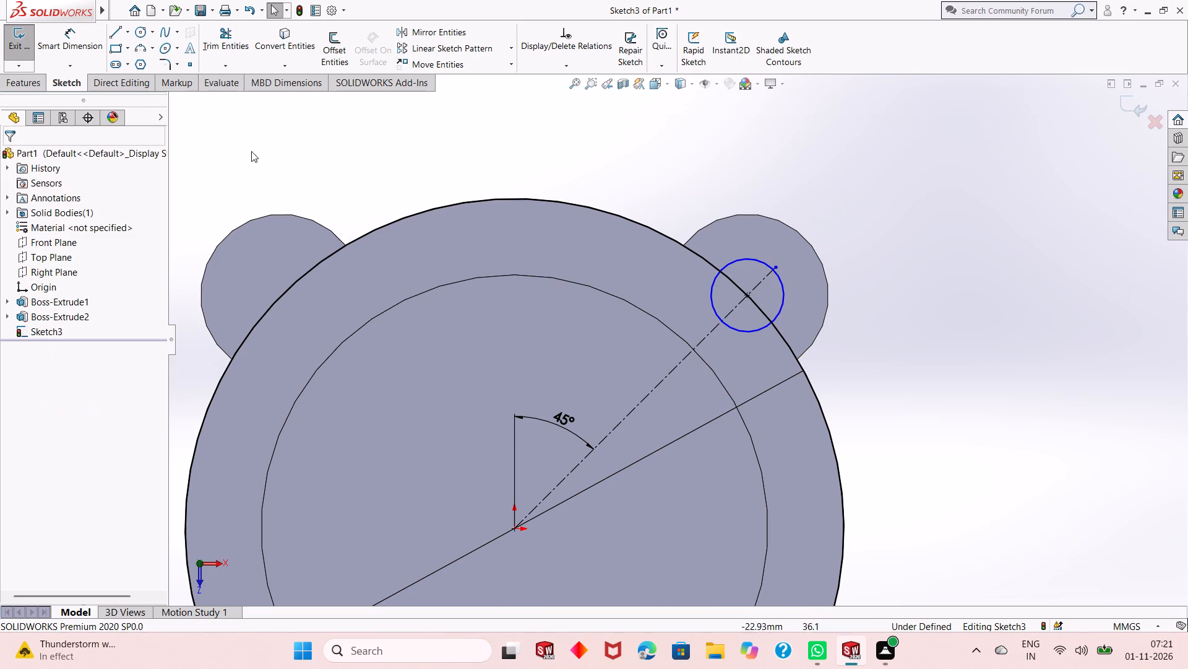
Dimension the small circle's diameter as 8 mm and leave the Smart Dimension tool.
left_click(87, 43)
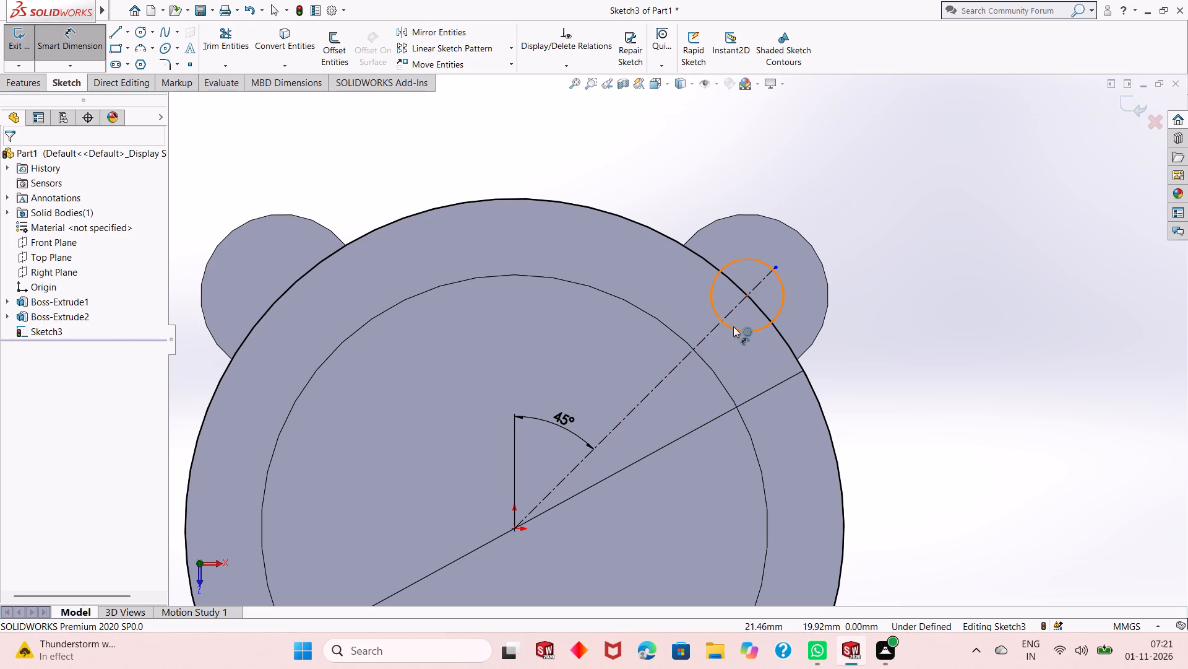
left_click(735, 326)
left_click(924, 385)
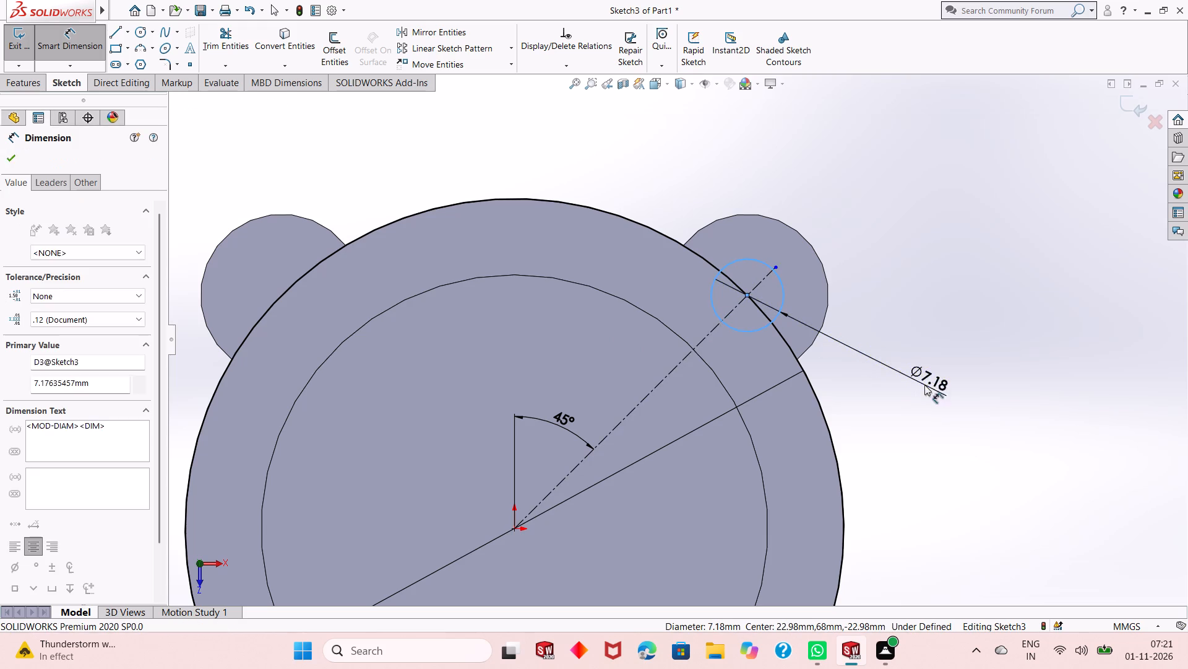
key("8")
key("Return")
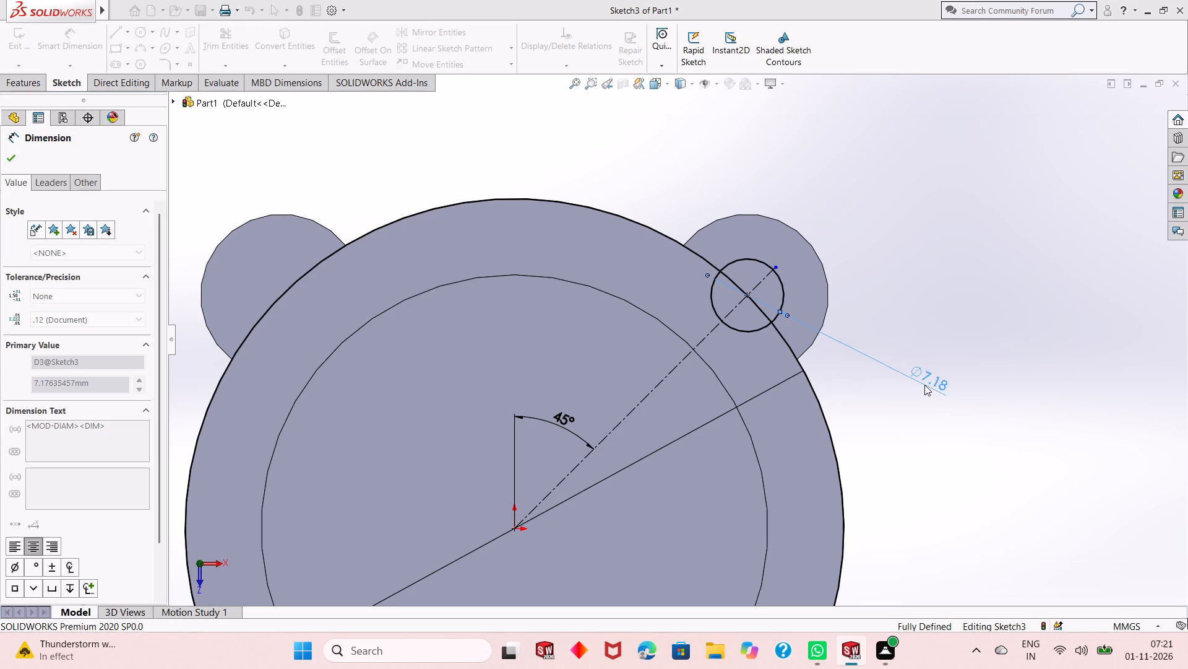
scroll(968, 212, "down", 2)
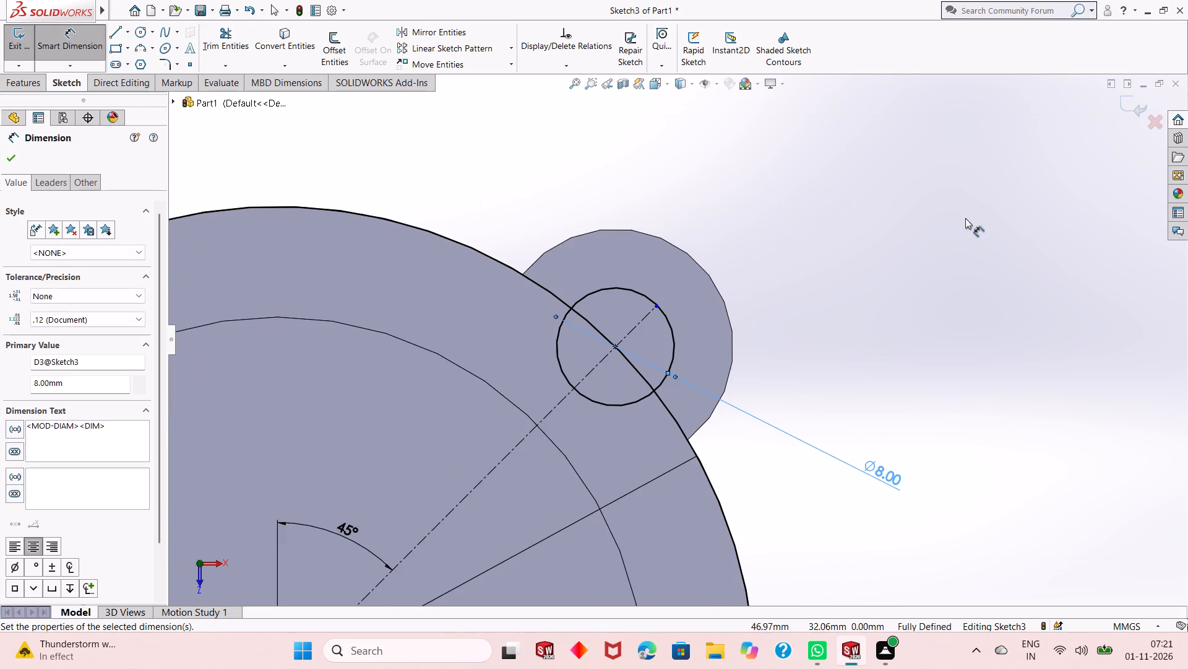
scroll(965, 219, "up", 6)
scroll(600, 508, "up", 2)
scroll(497, 494, "down", 3)
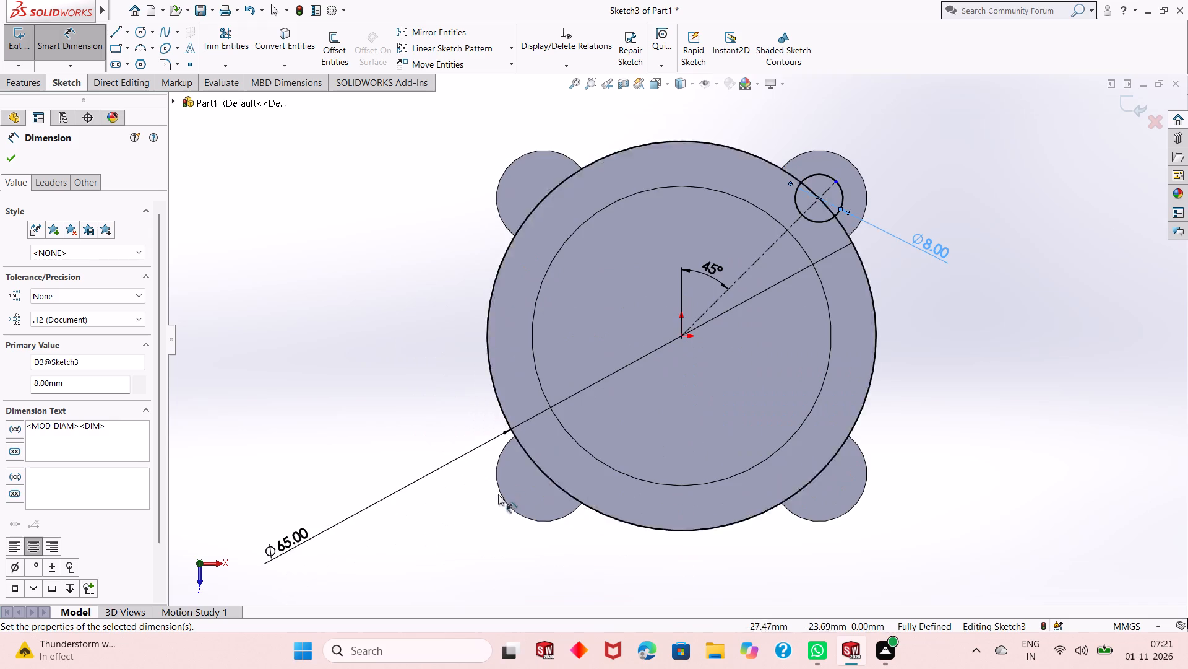
right_click(965, 131)
left_click(991, 171)
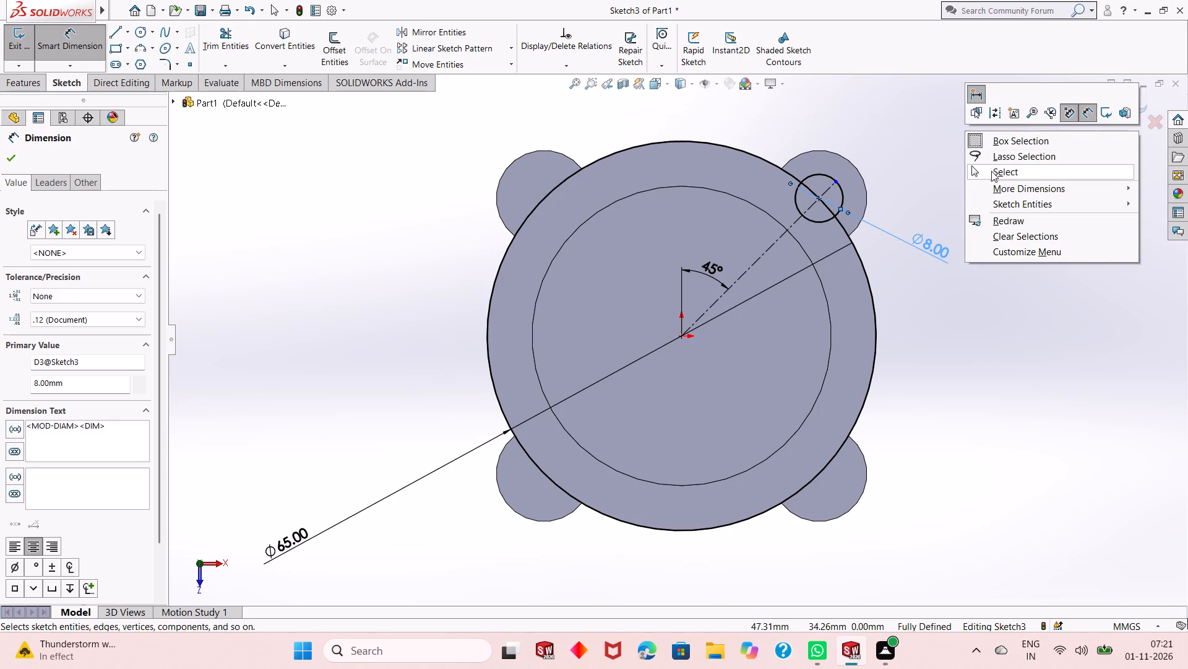
Create a circular sketch pattern of the 8 mm circle about the origin with 4 equally spaced instances over 360°.
left_click(826, 221)
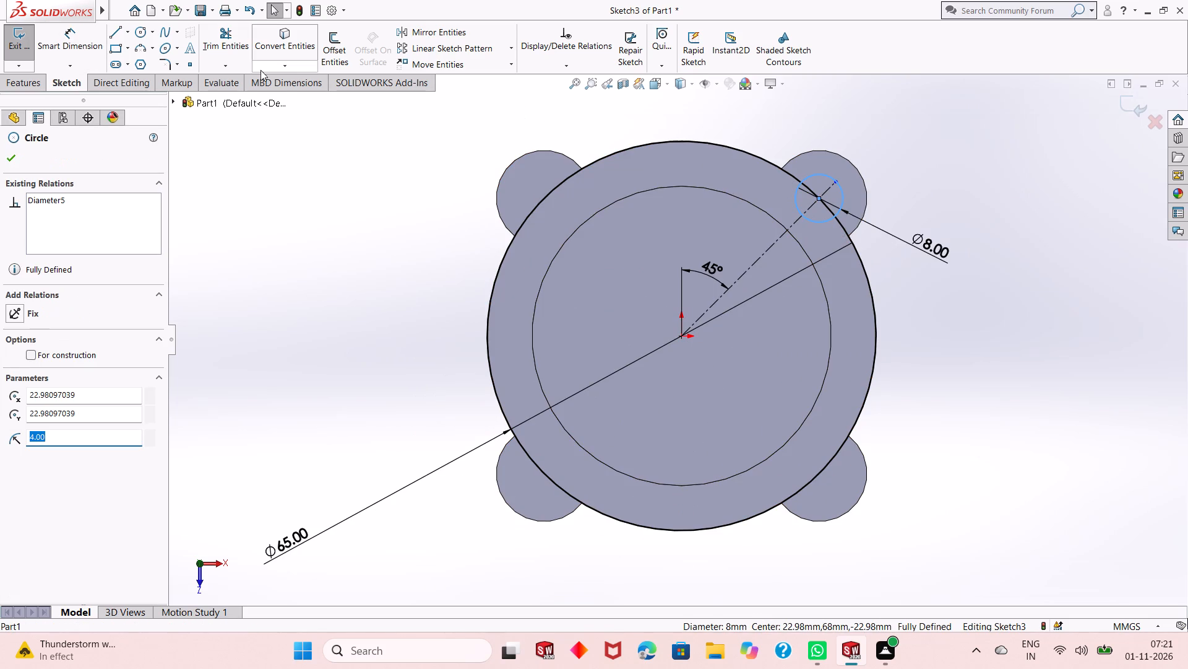
left_click(512, 50)
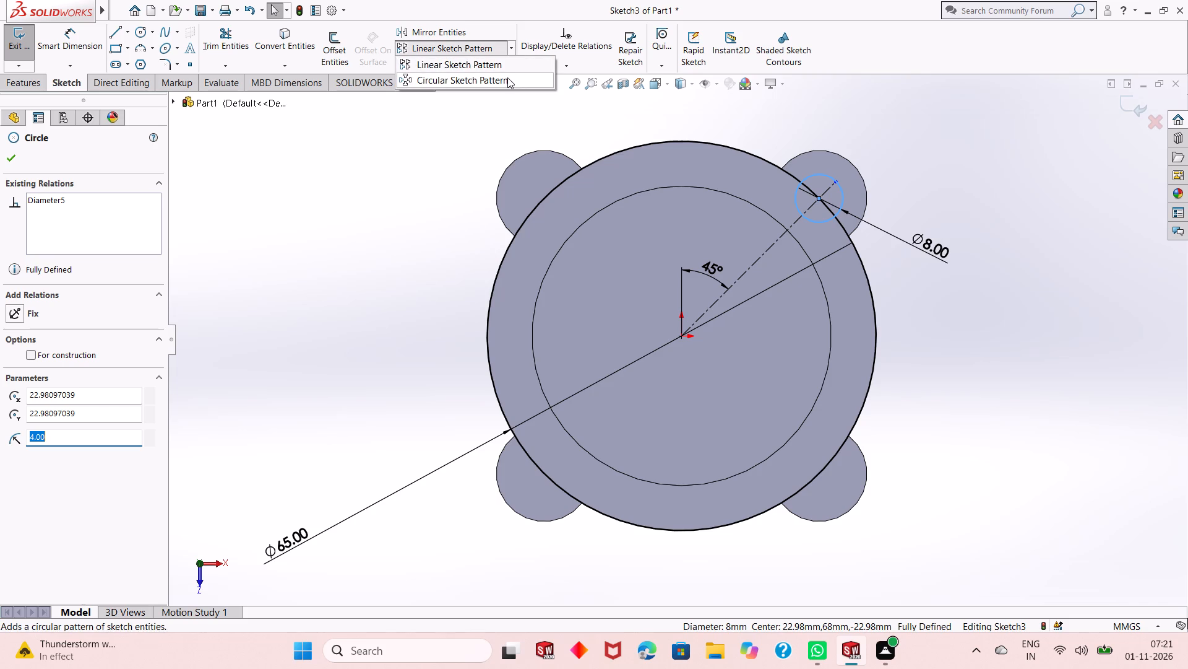
left_click(507, 77)
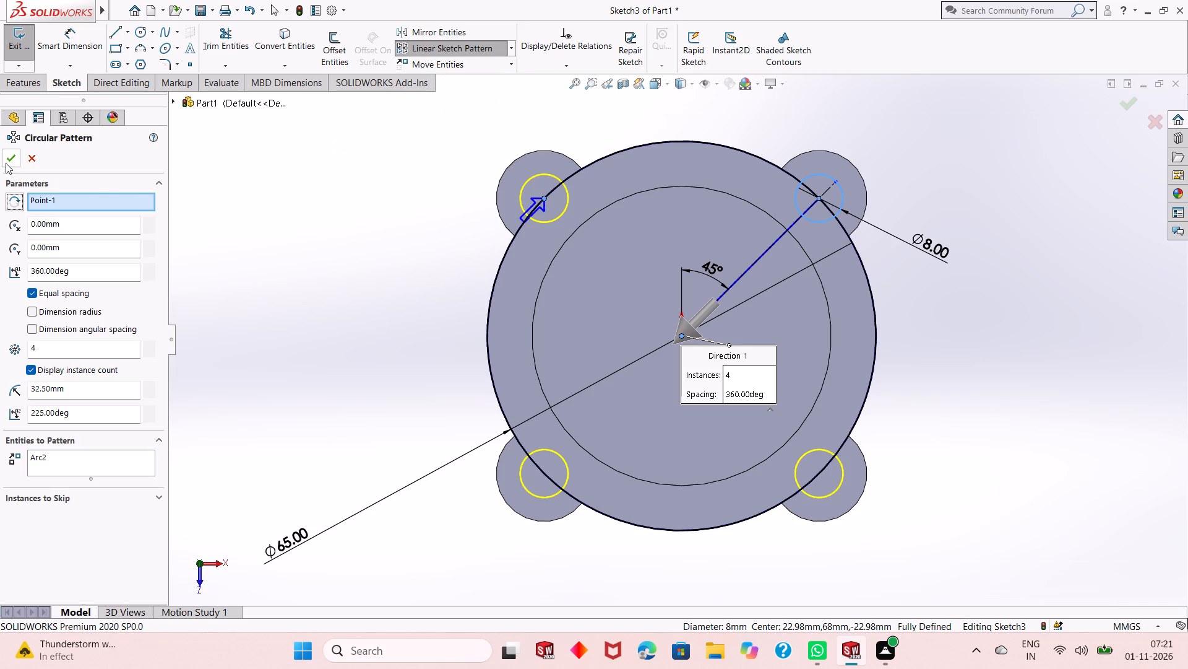
left_click(9, 162)
left_click(429, 256)
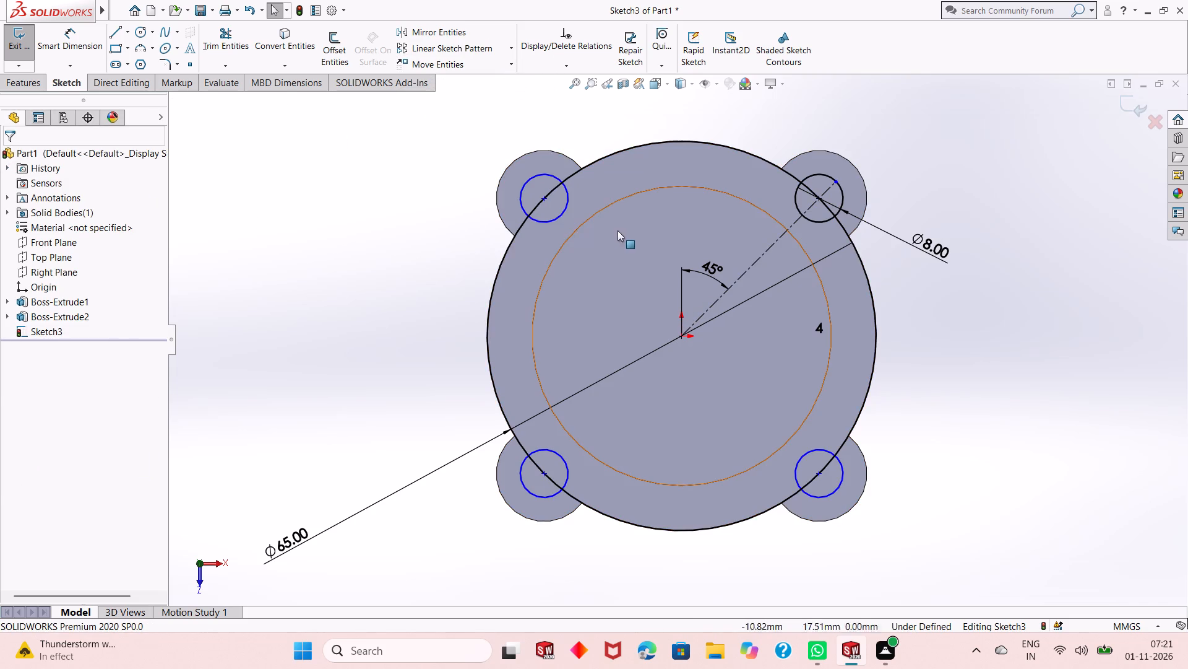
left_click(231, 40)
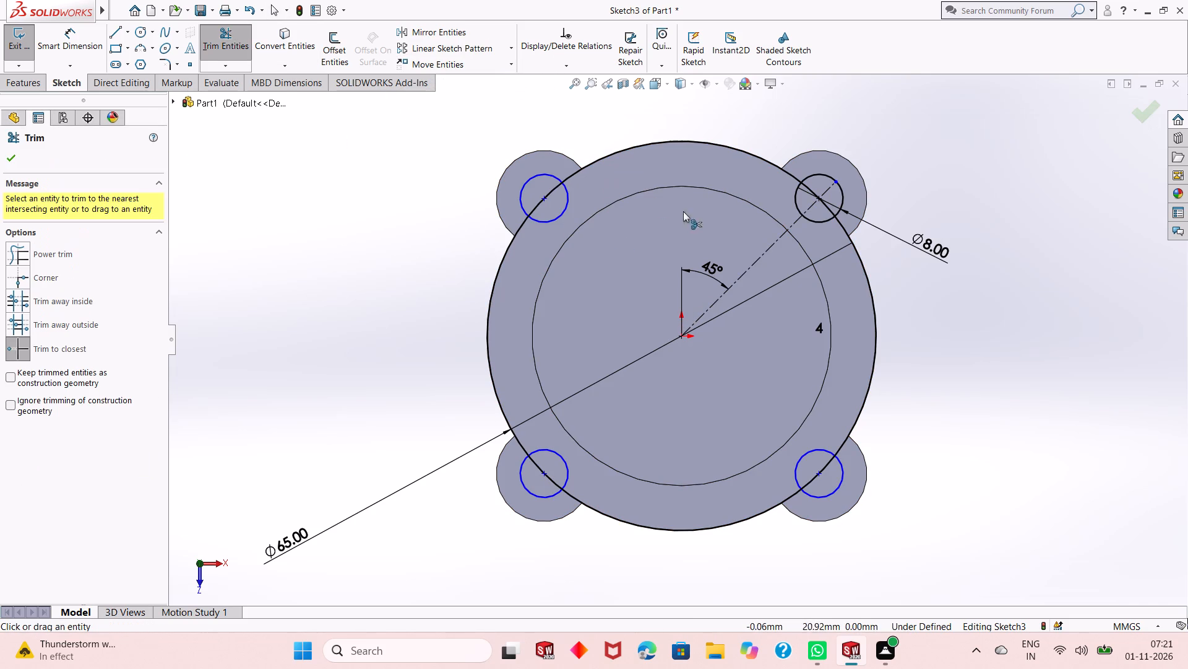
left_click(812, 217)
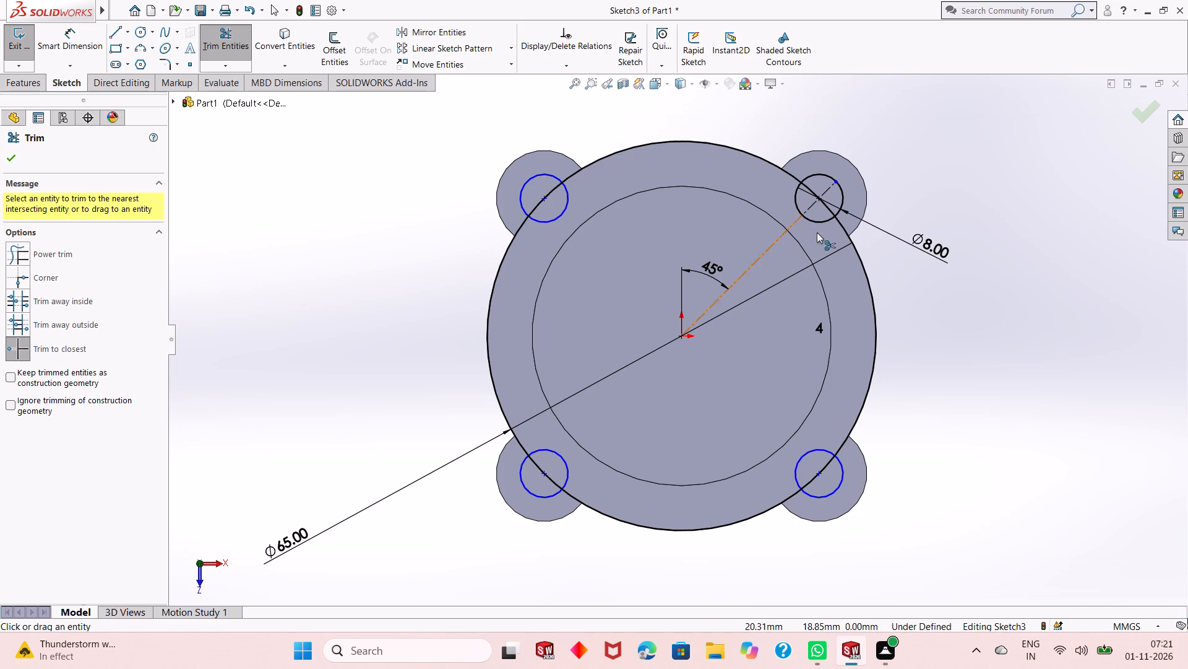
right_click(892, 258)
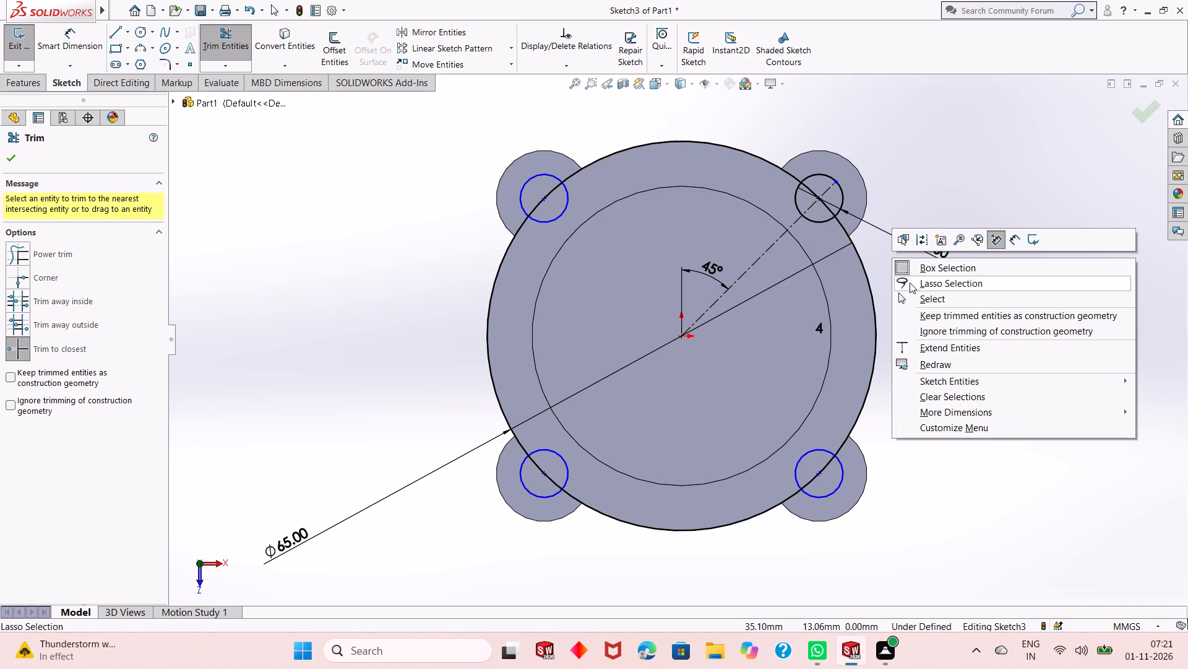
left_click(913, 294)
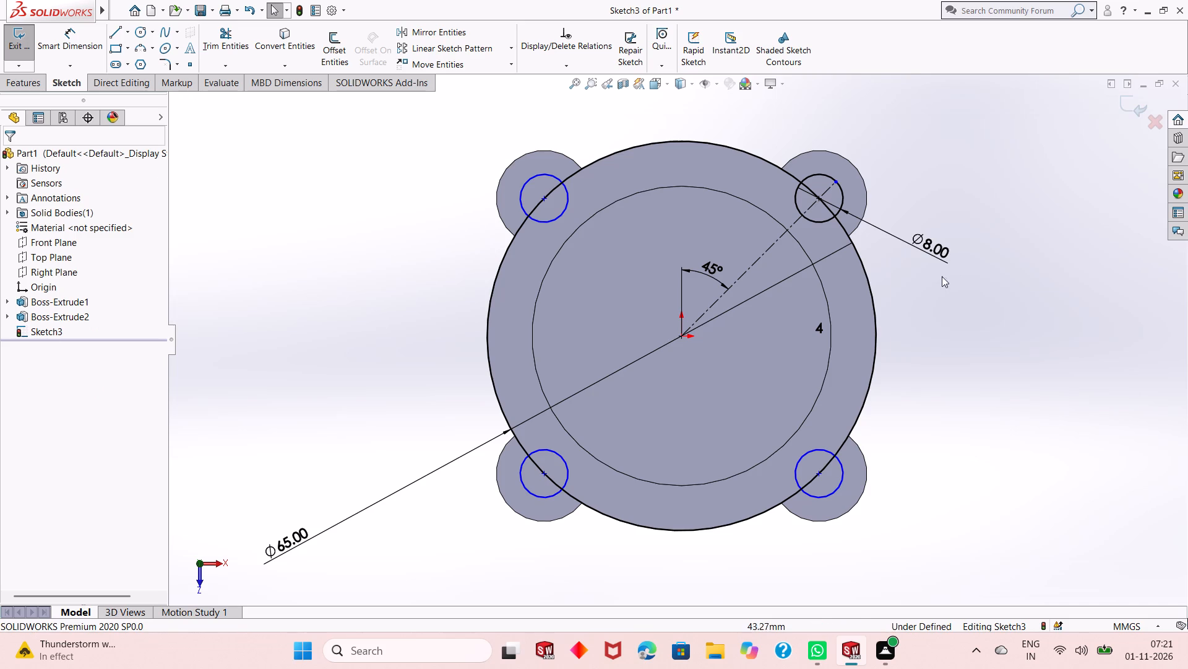
Set the diameter of the patterned small circle to 16 mm.
double_click(911, 243)
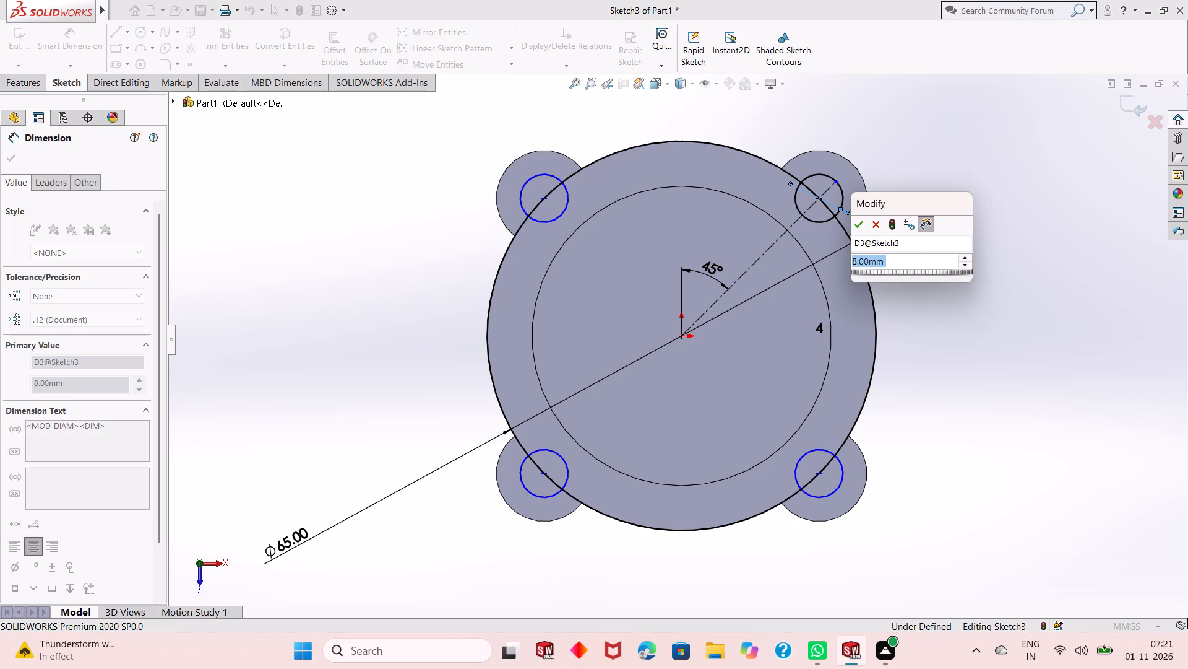
type("16")
key("Return")
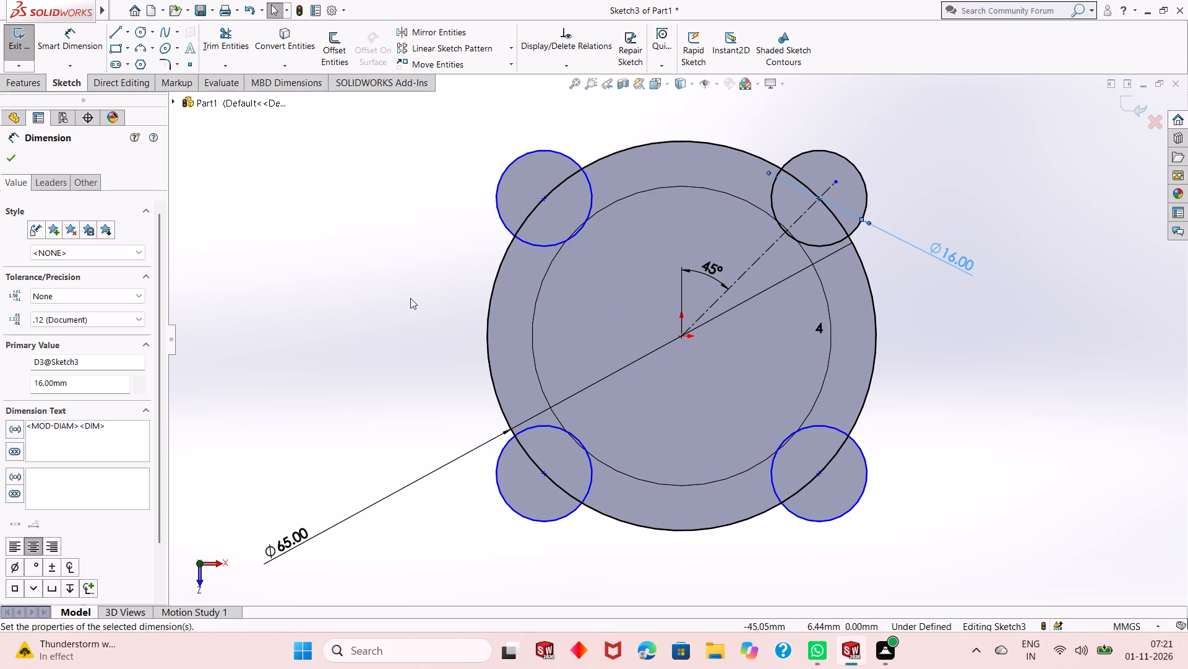
left_click(14, 160)
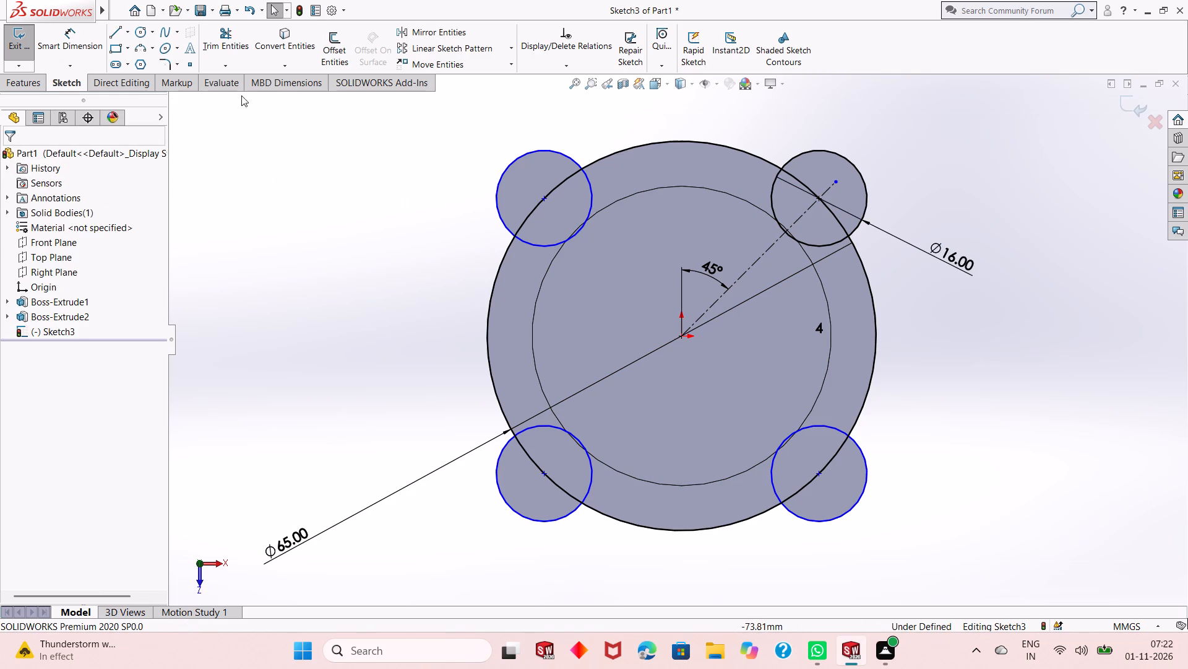
Trim away the portion of the upper-right 16 mm circle that lies inside the 65 mm circle.
left_click(230, 50)
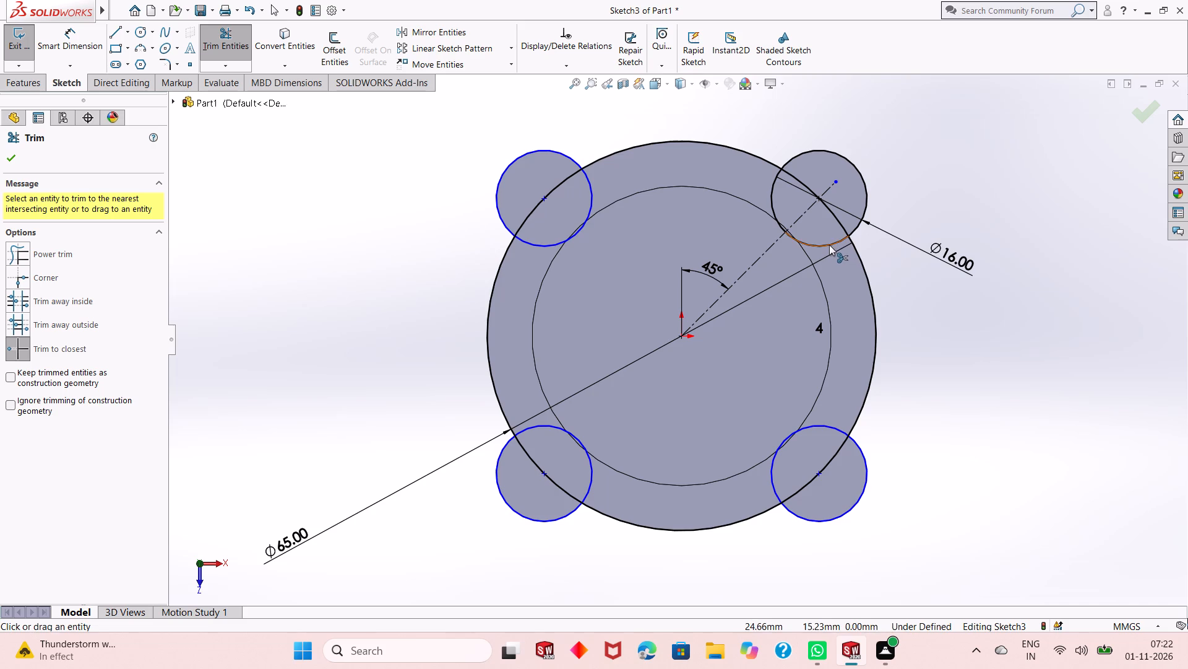
left_click(829, 245)
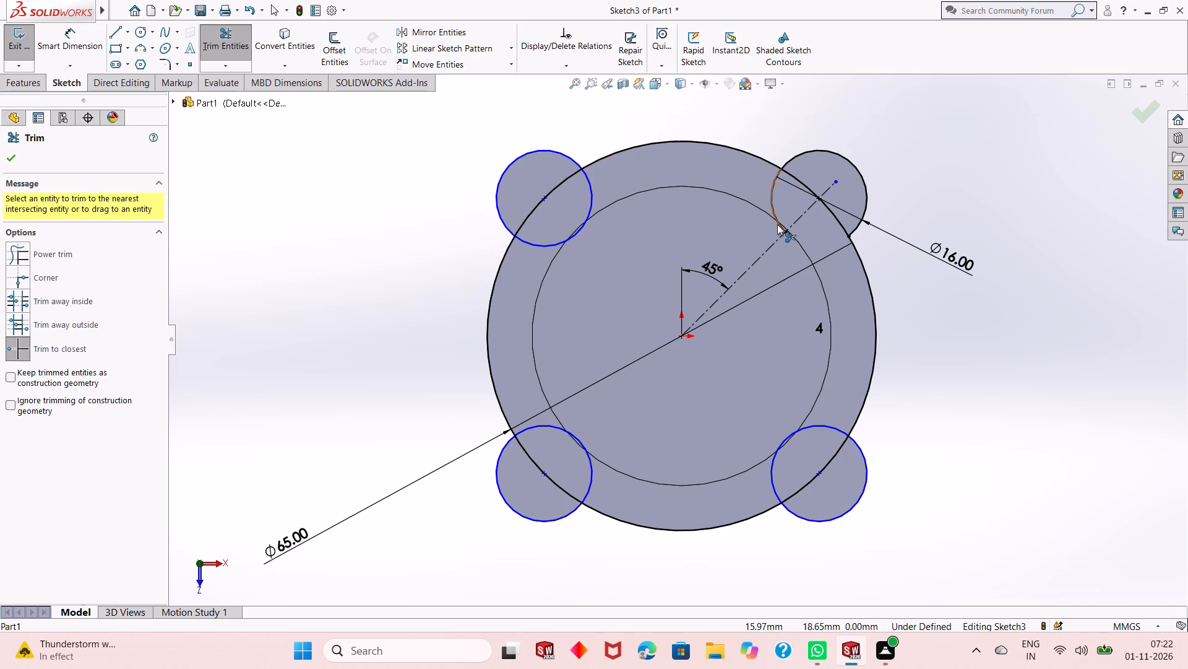
left_click(777, 225)
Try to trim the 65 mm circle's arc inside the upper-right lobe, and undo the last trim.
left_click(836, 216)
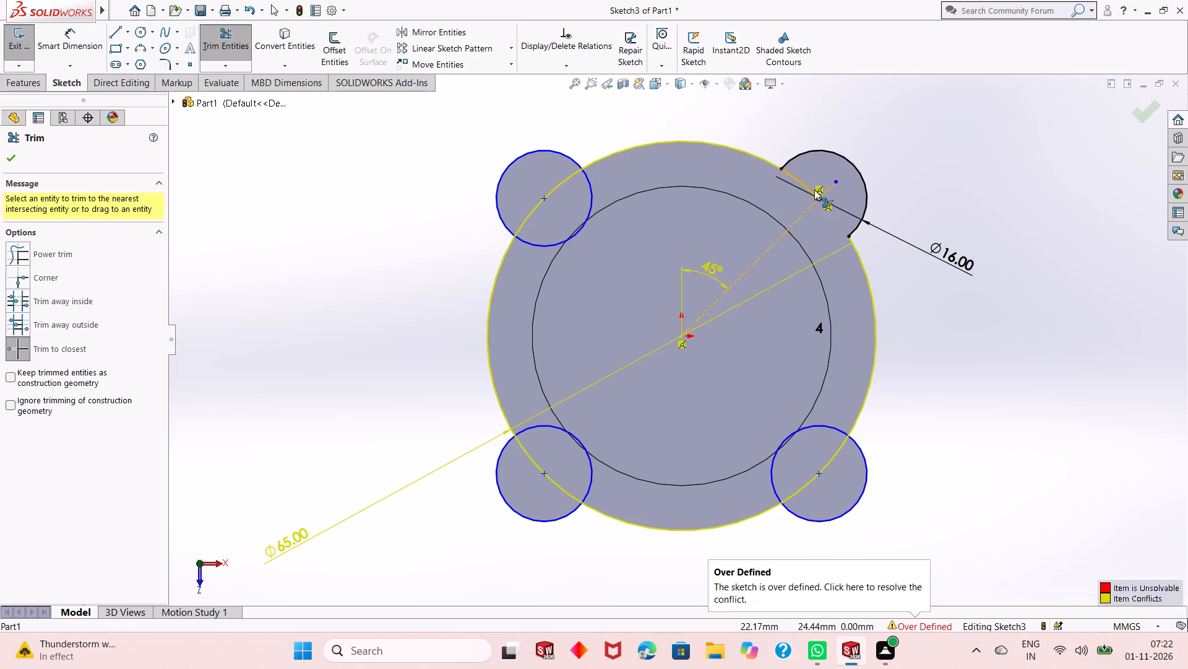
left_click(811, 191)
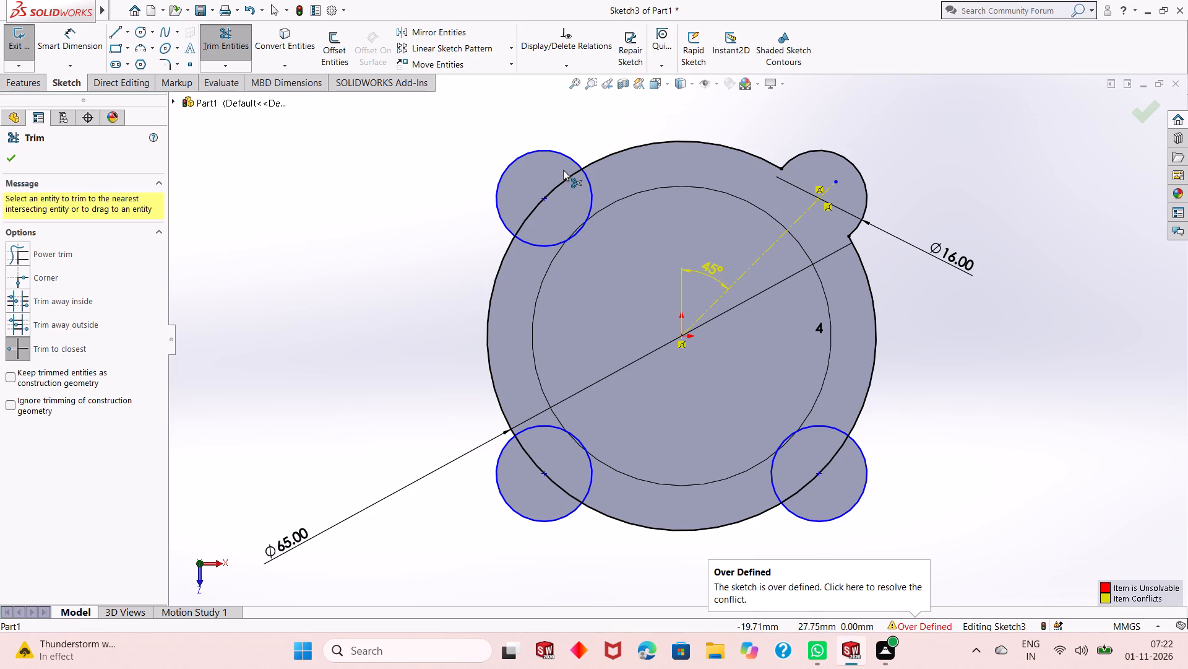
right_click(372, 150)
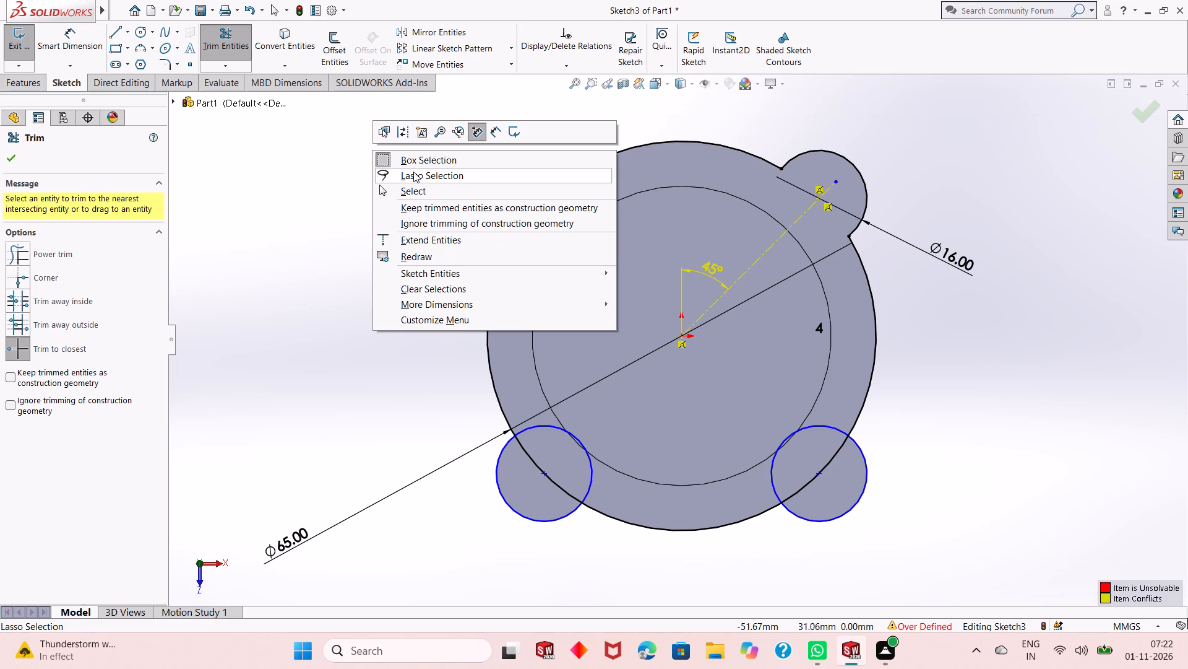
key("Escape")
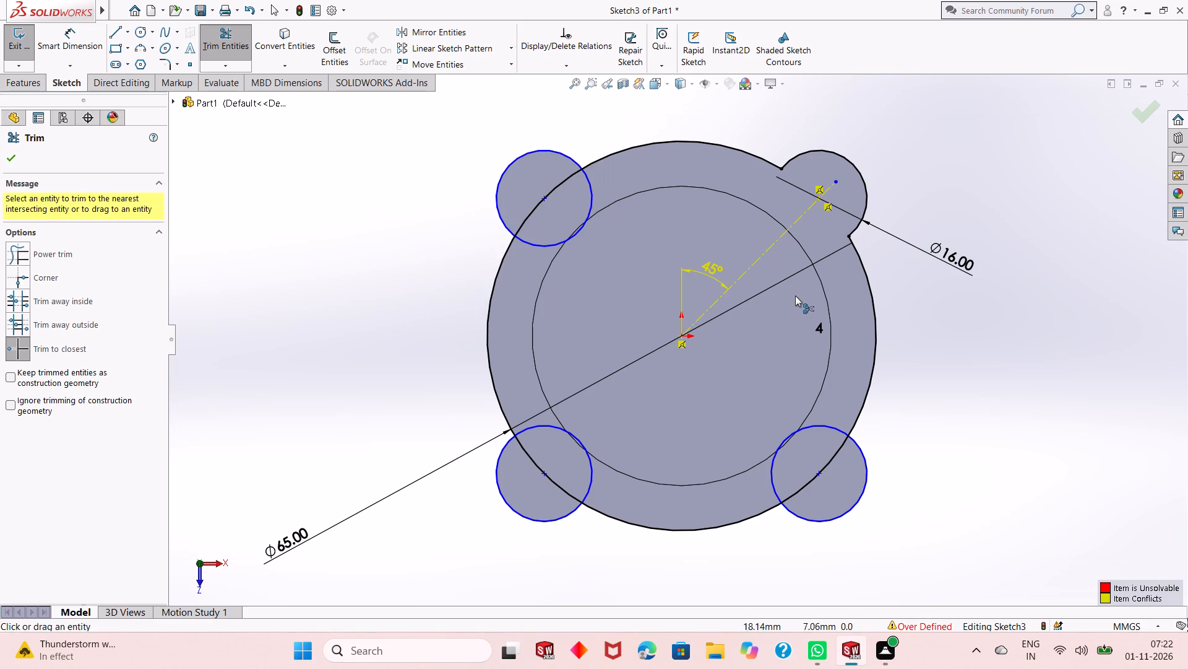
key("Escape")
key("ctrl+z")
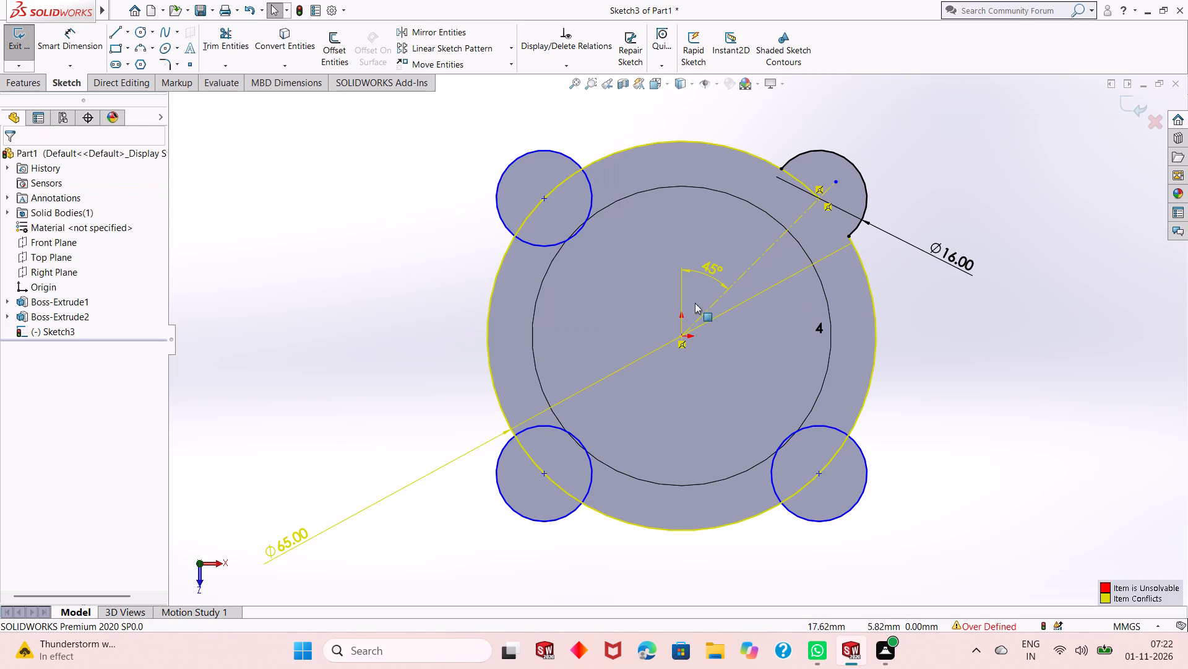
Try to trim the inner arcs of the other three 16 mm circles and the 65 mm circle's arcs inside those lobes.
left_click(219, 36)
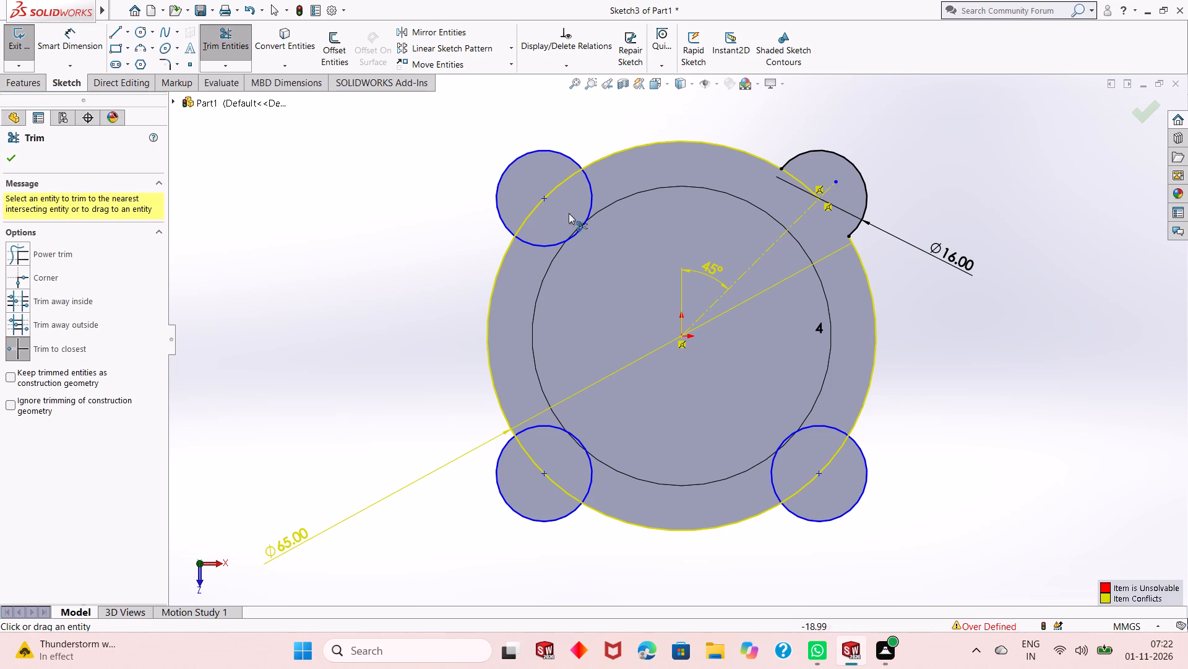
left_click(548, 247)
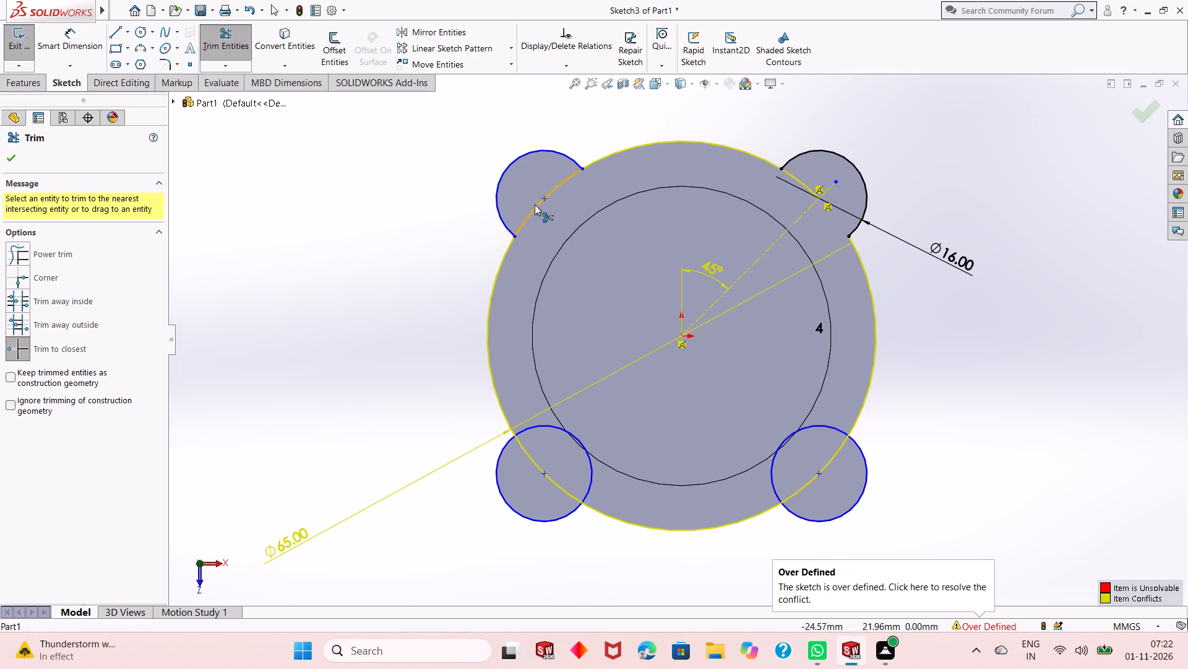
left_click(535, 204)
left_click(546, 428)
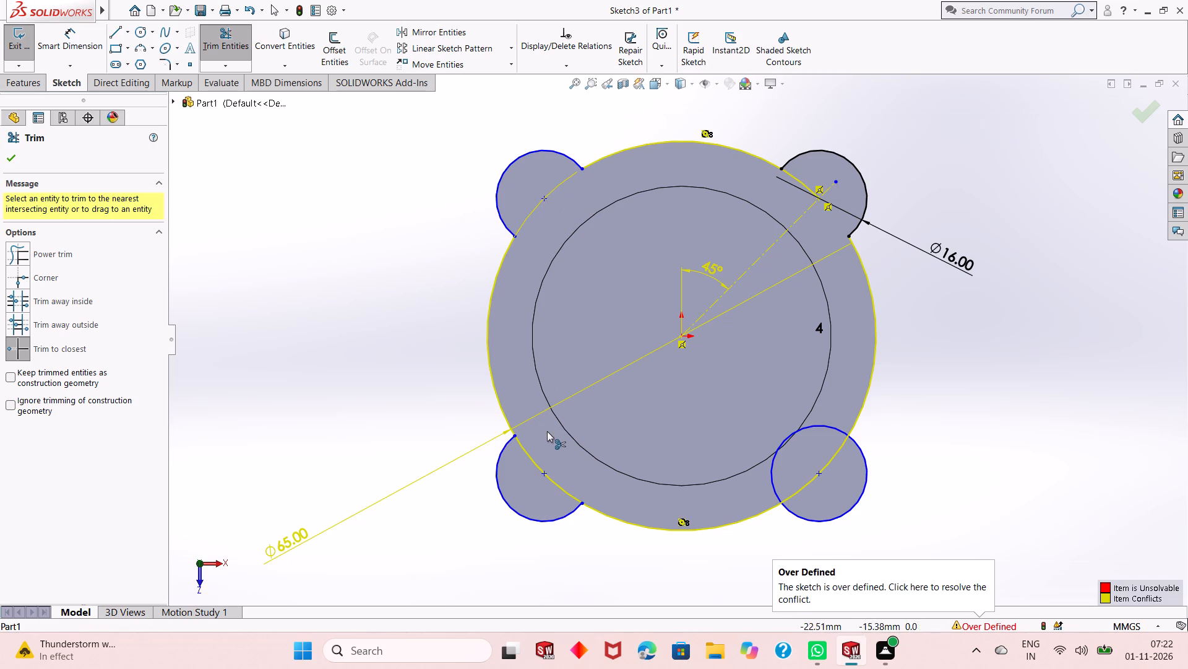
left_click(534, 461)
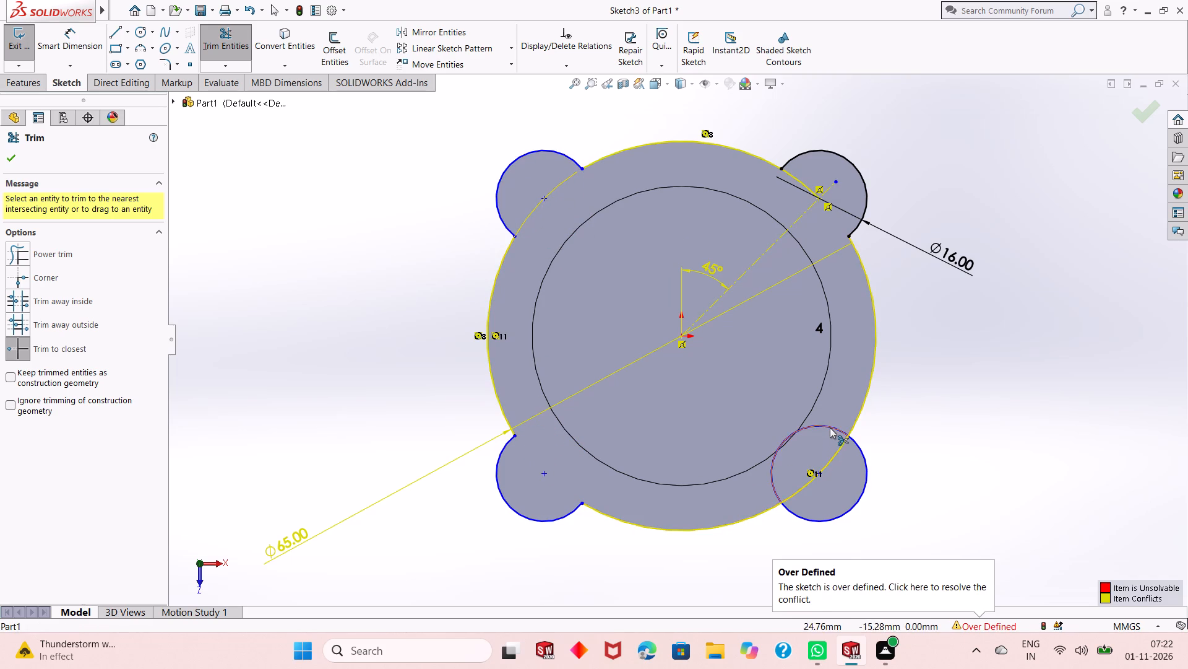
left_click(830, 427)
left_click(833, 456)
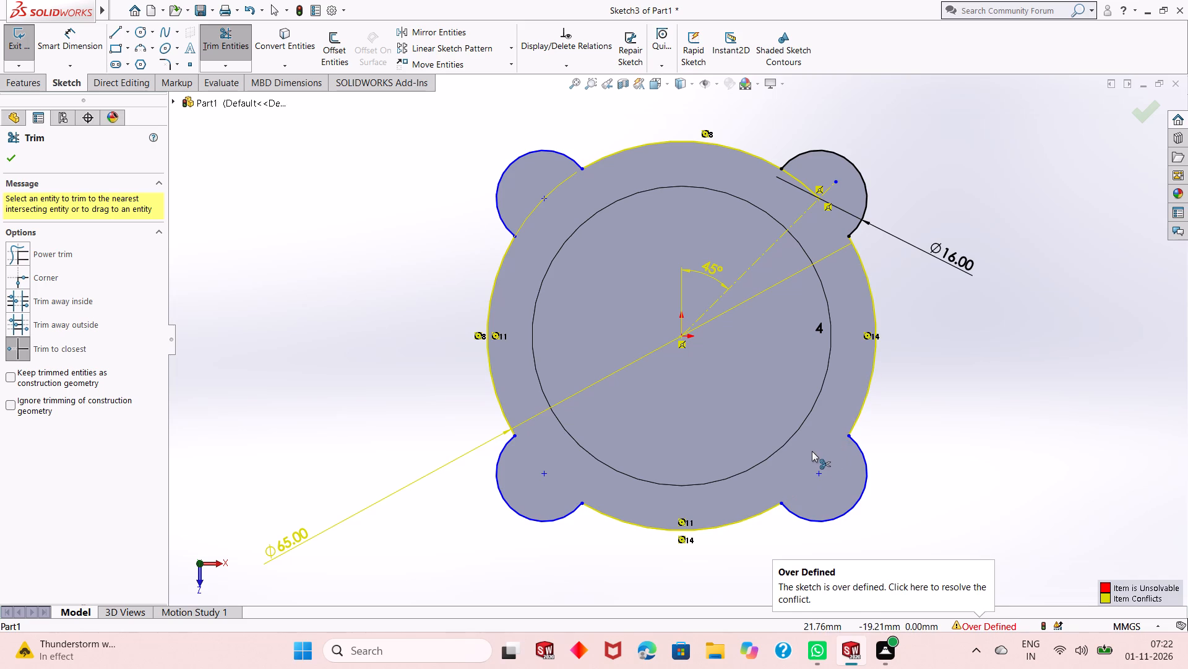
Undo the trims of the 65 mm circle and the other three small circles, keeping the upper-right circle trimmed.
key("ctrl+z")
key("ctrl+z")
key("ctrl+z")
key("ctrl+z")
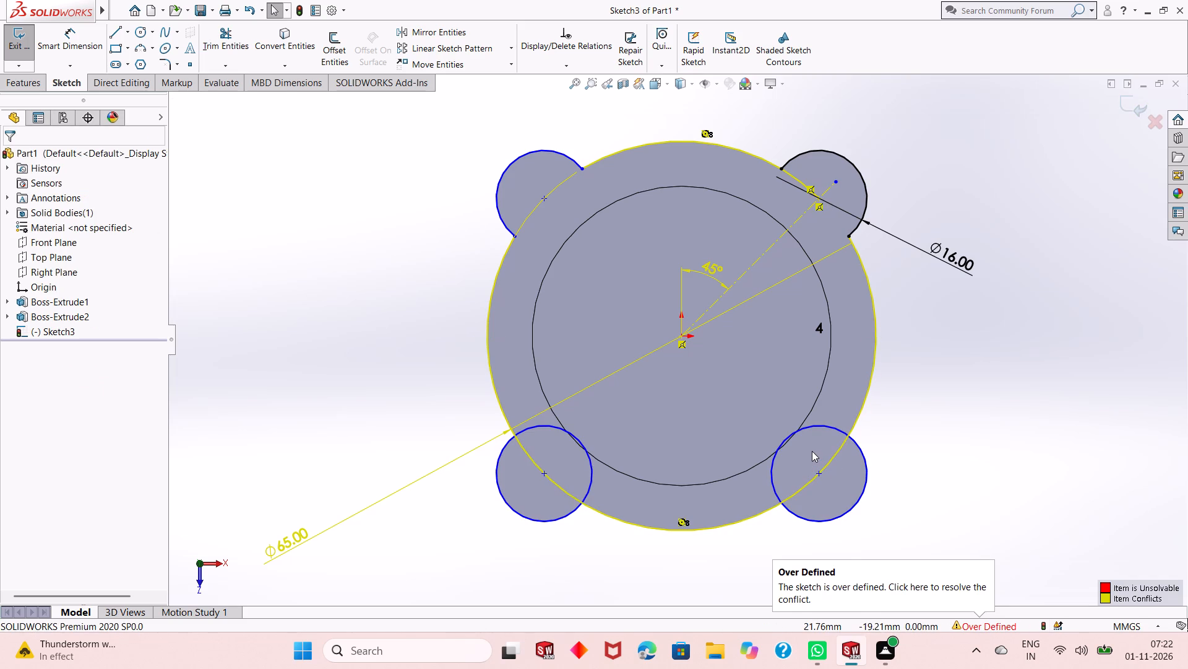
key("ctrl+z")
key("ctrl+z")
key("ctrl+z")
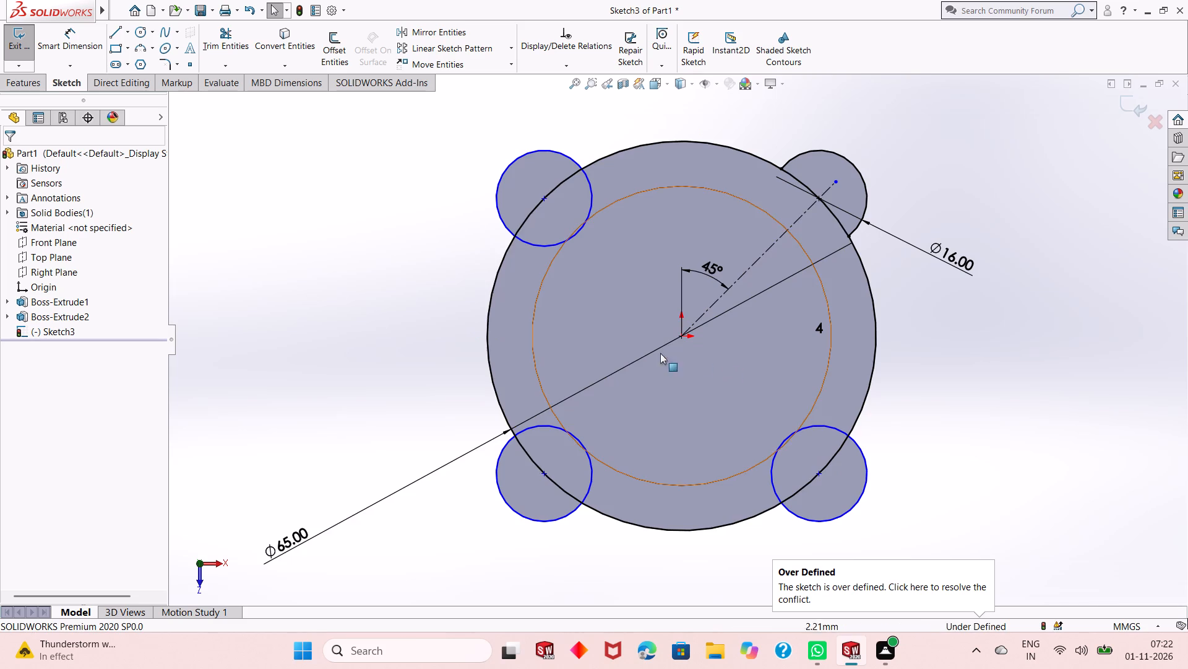
Add a coincident relation between the upper-left small circle's centre and the 65 mm circle.
left_click(544, 200)
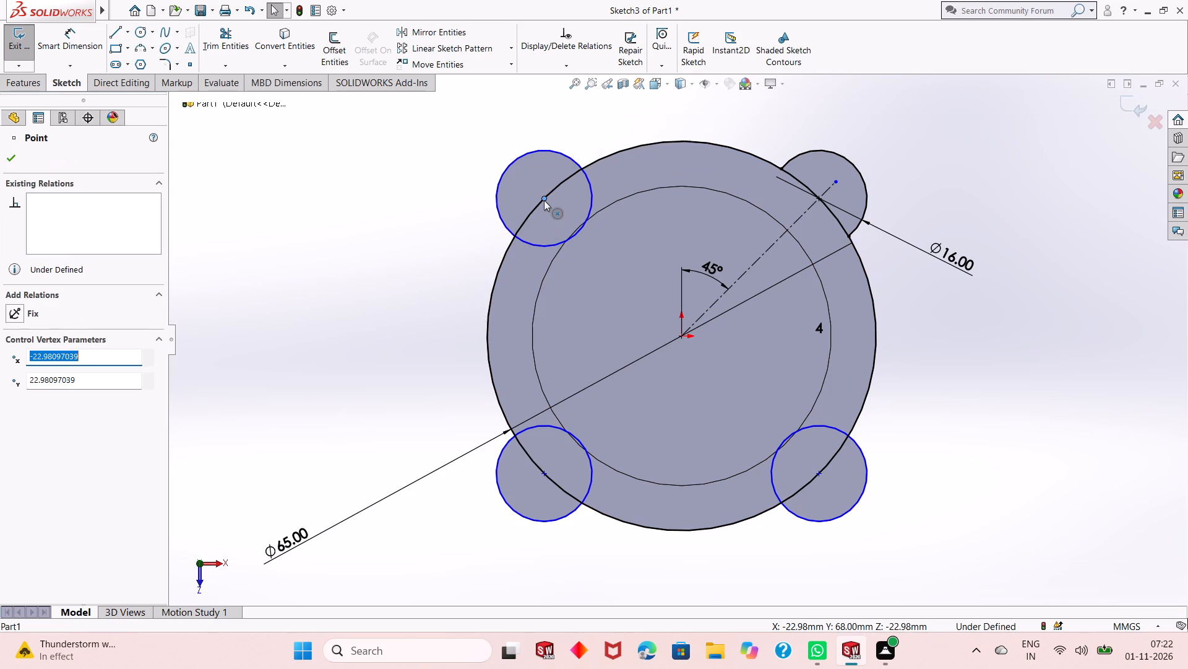
left_click(606, 159, "ctrl")
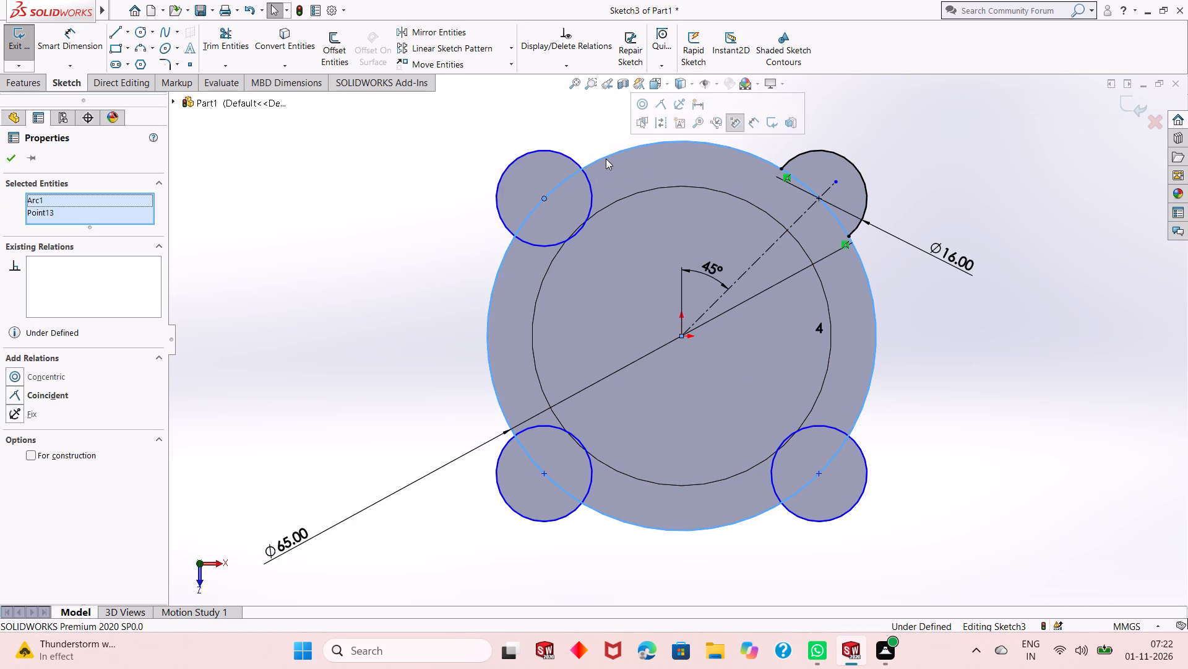
left_click(656, 108)
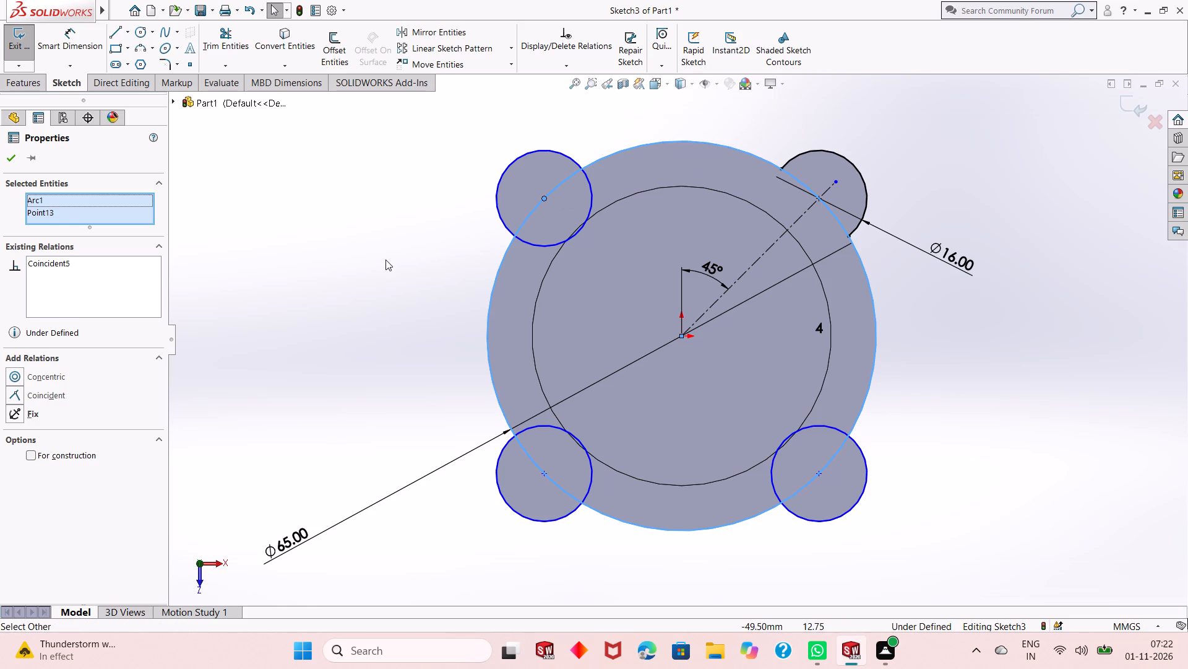
left_click(385, 260)
Add a coincident relation between the lower-right small circle's centre and the 65 mm circle.
left_click(820, 474)
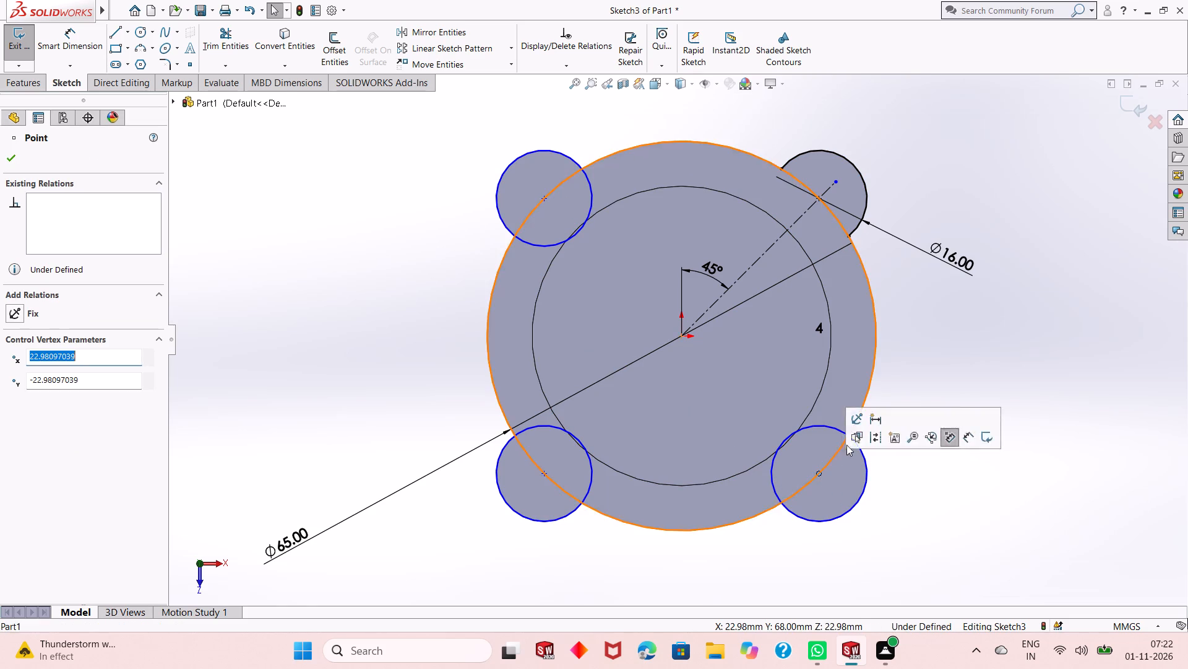
left_click(858, 413, "ctrl")
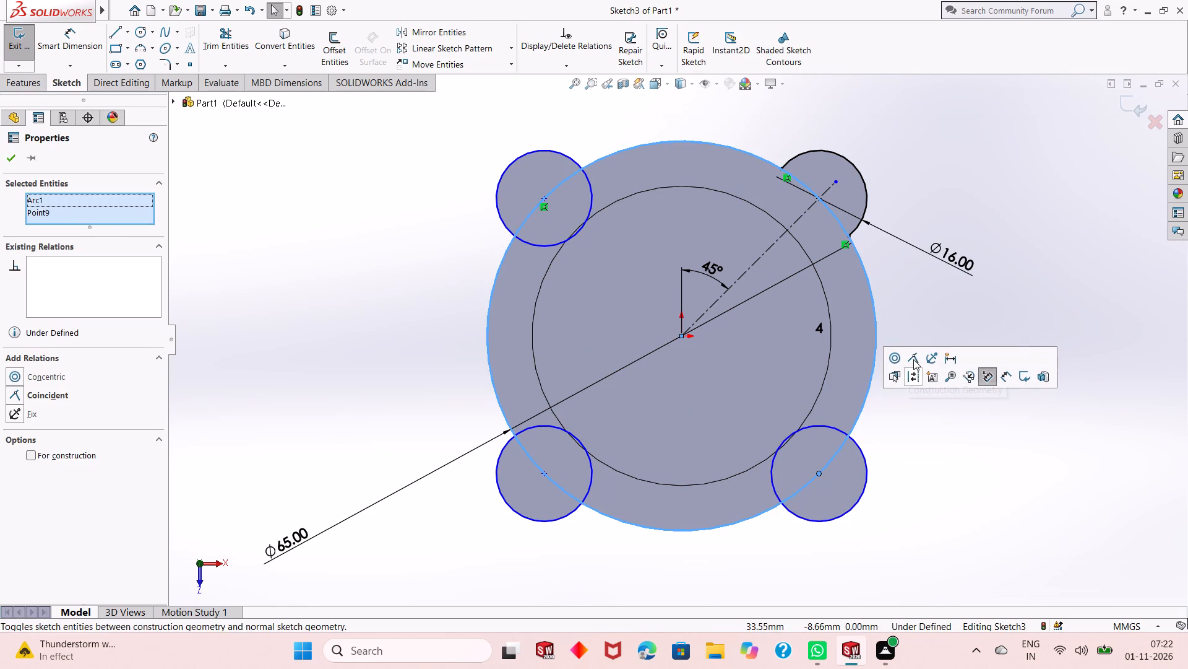
left_click(915, 358)
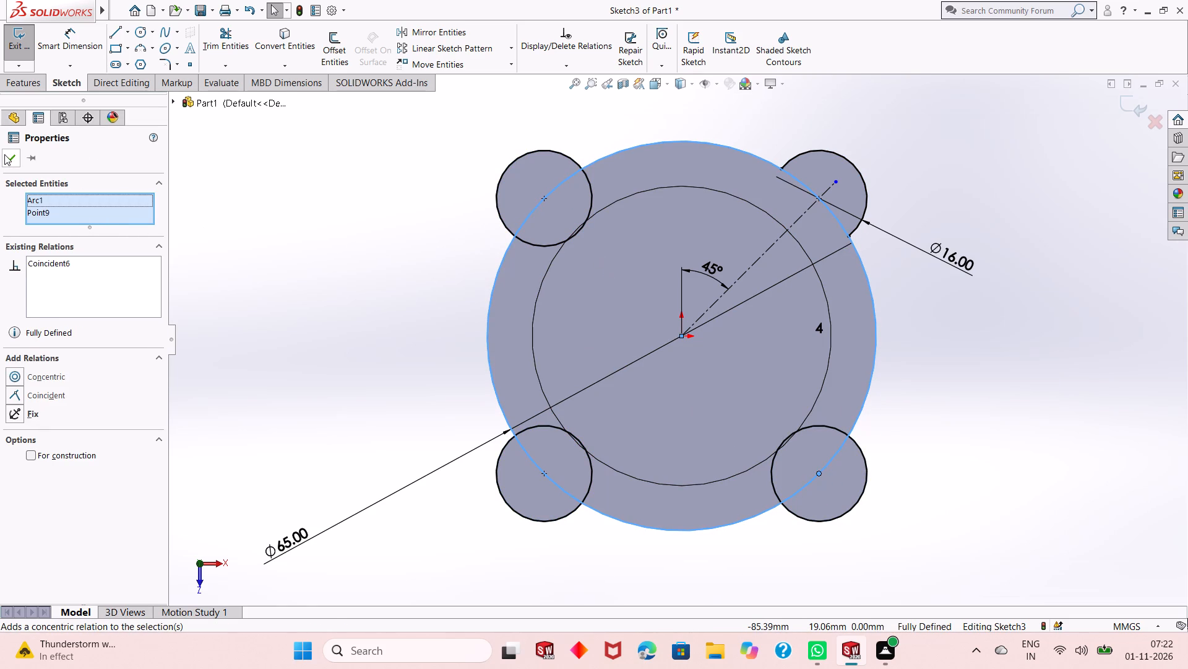
left_click(5, 154)
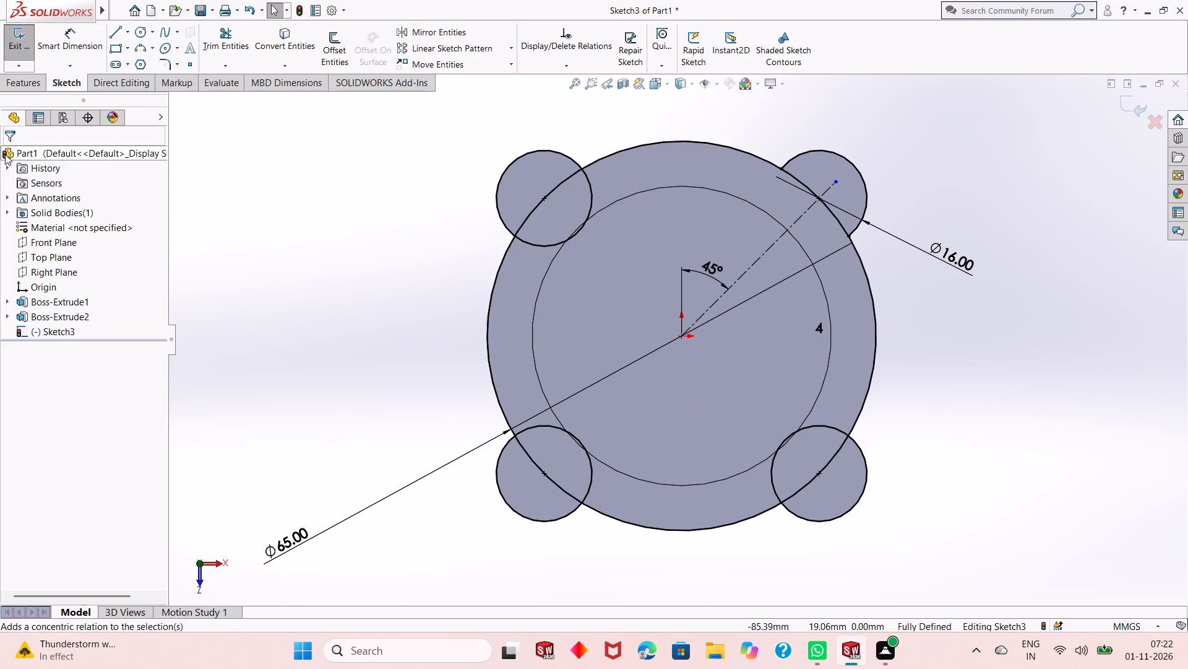
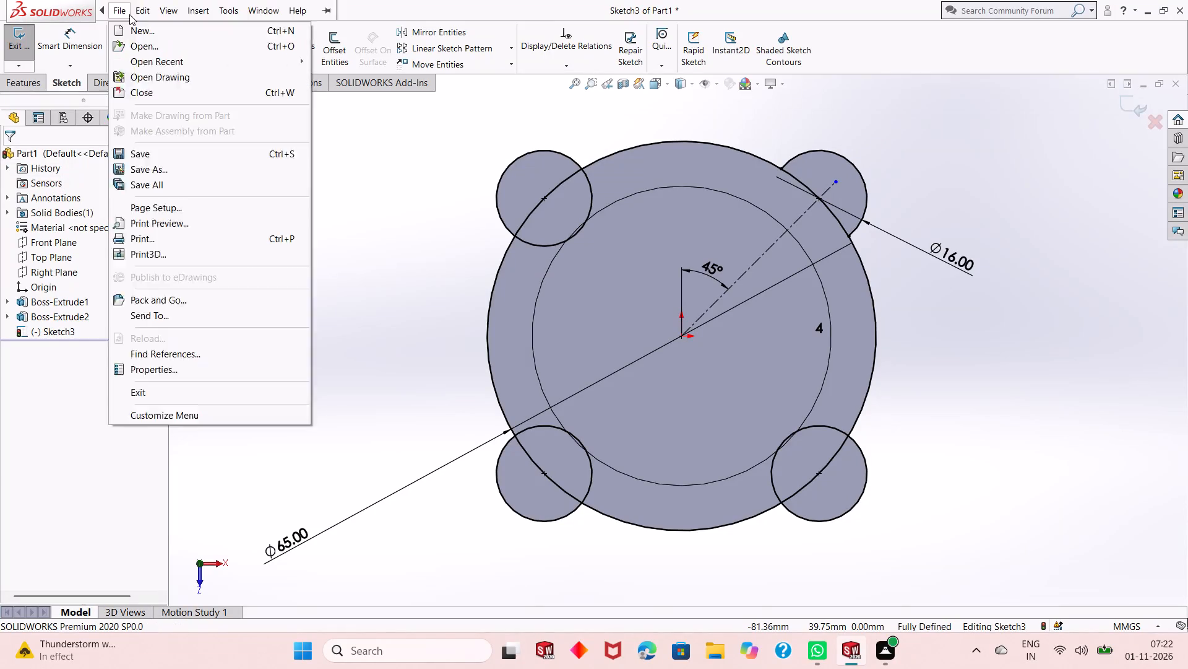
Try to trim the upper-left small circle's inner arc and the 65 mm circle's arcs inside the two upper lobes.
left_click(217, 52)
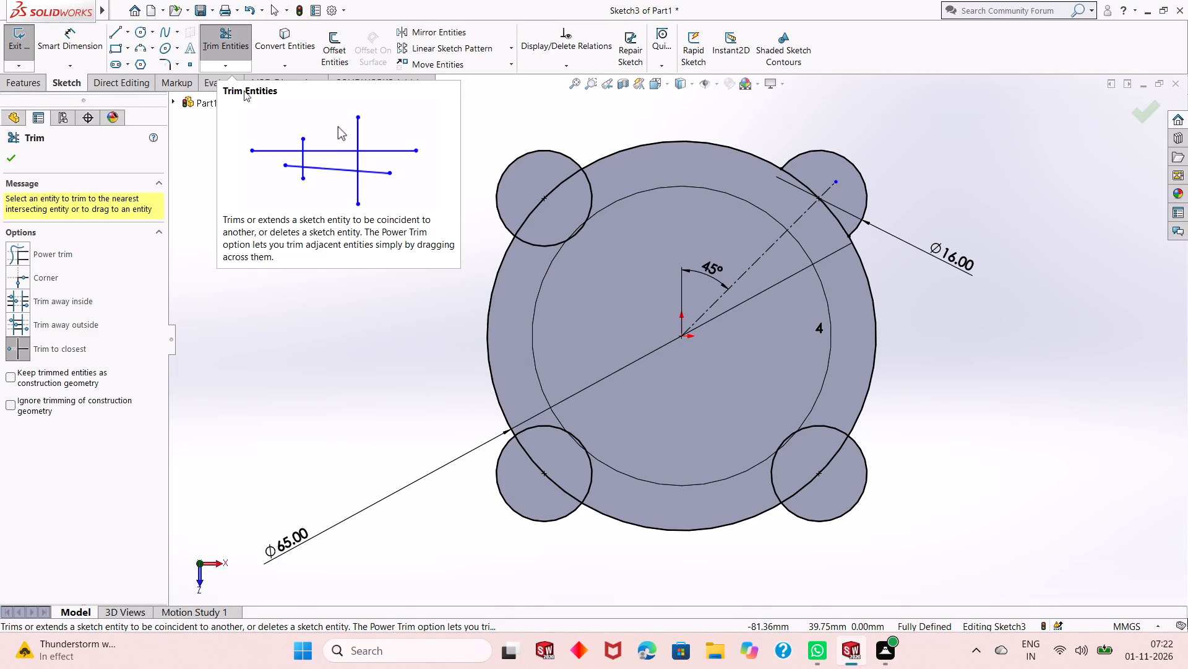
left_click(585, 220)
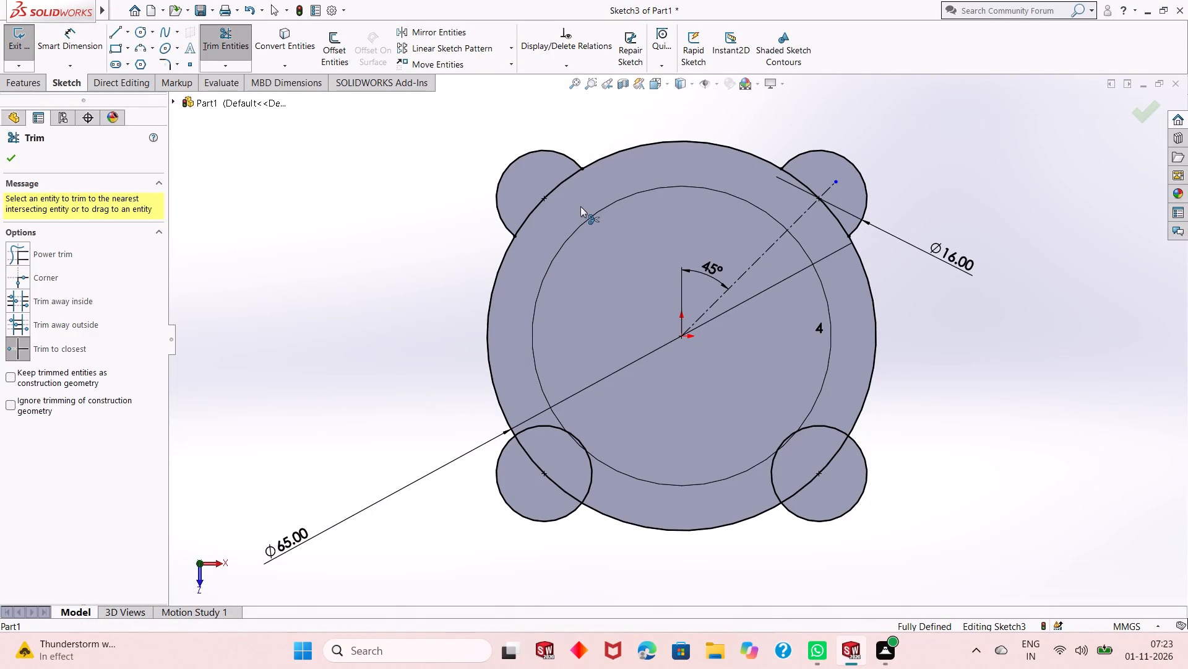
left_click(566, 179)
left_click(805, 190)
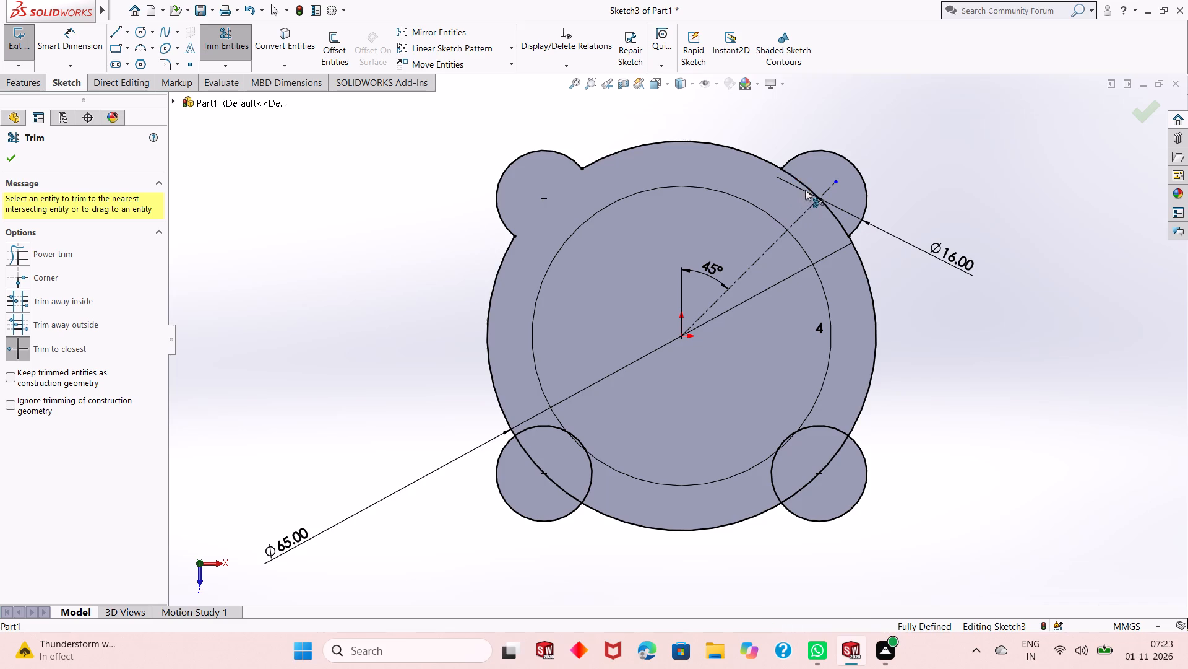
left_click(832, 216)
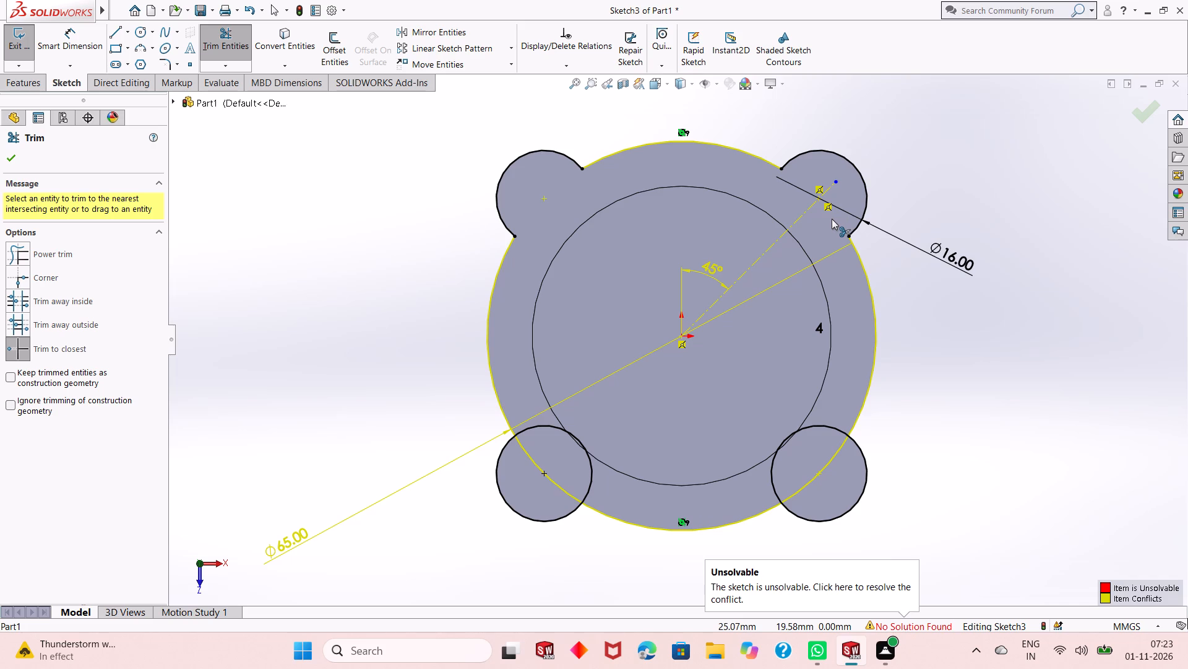
Undo the sketch edits back through the trims, coincident relations and circular pattern to the upper-right small circle's diameter change.
key("ctrl+z")
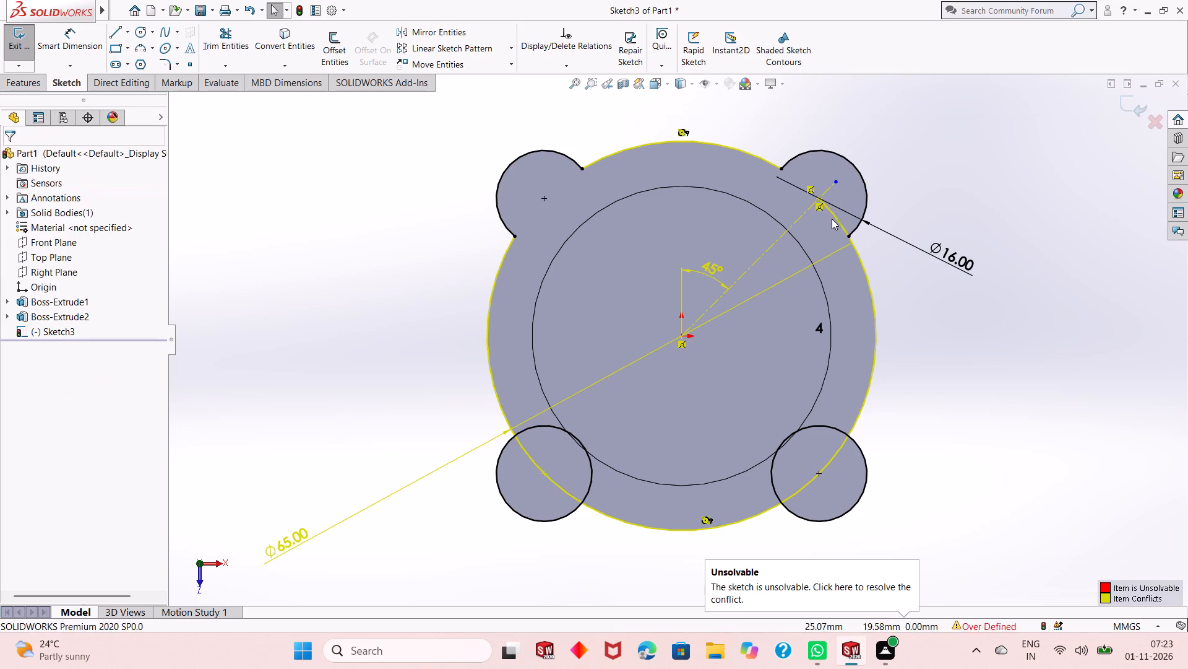
key("ctrl+z")
key("ctrl+z")
key("ctrl+z")
key("ctrl+z")
key("ctrl+z")
key("ctrl+z")
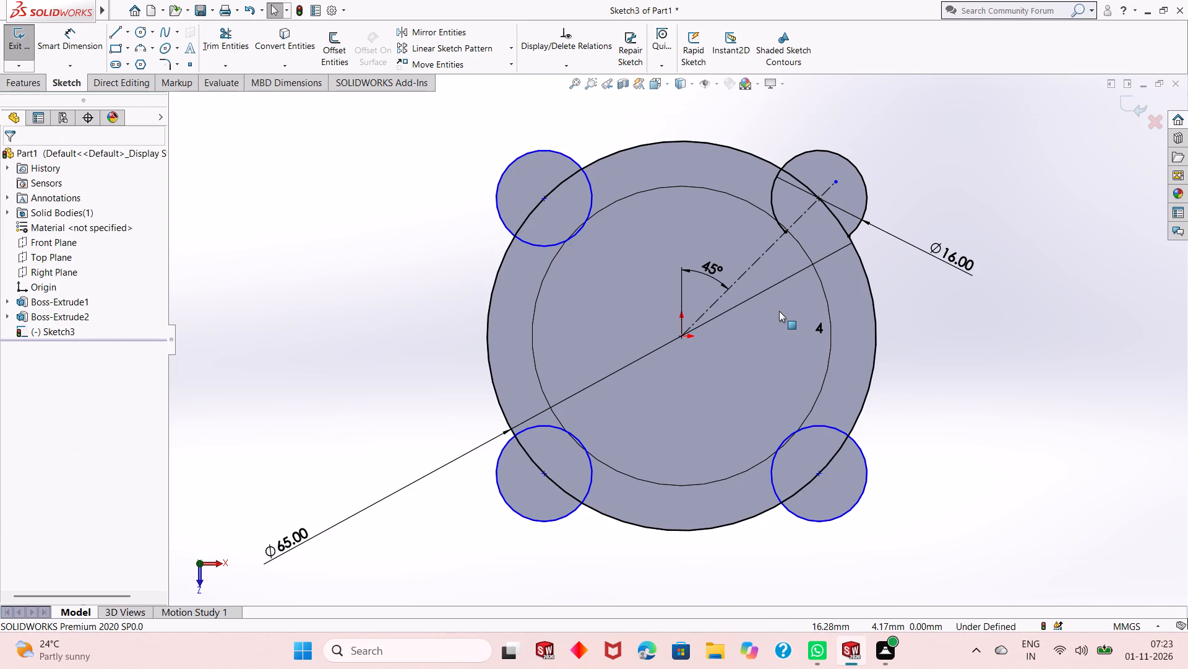
key("ctrl+z")
key("ctrl+z")
key("ctrl+z")
key("ctrl+z")
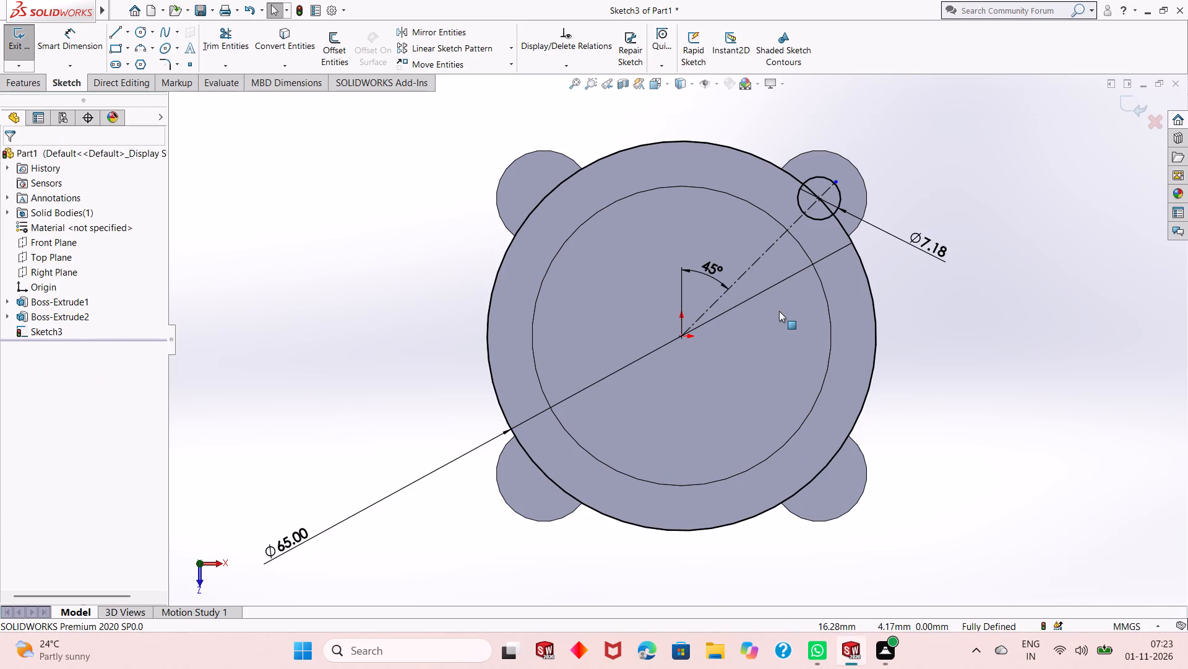
Set the upper-right small circle's diameter to 16 mm.
double_click(942, 257)
type("16")
key("Return")
right_click(439, 227)
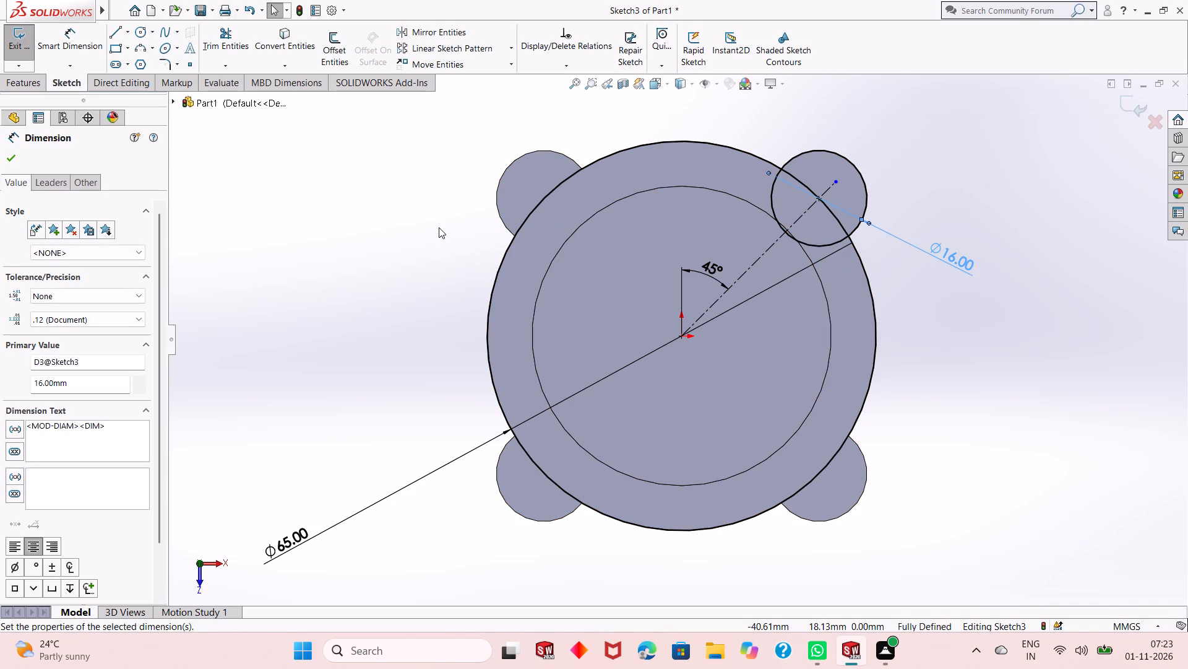
left_click(432, 243)
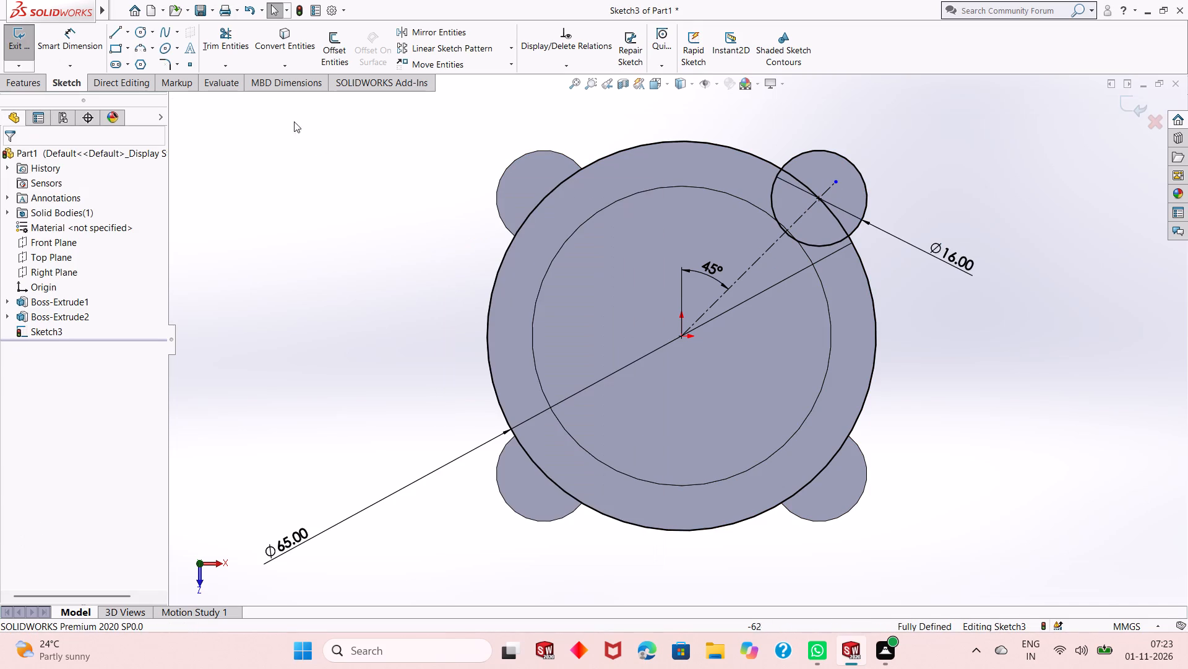
Trim the 16 mm circle's inner arc and the 65 mm circle's arc inside the upper-right lobe.
left_click(217, 52)
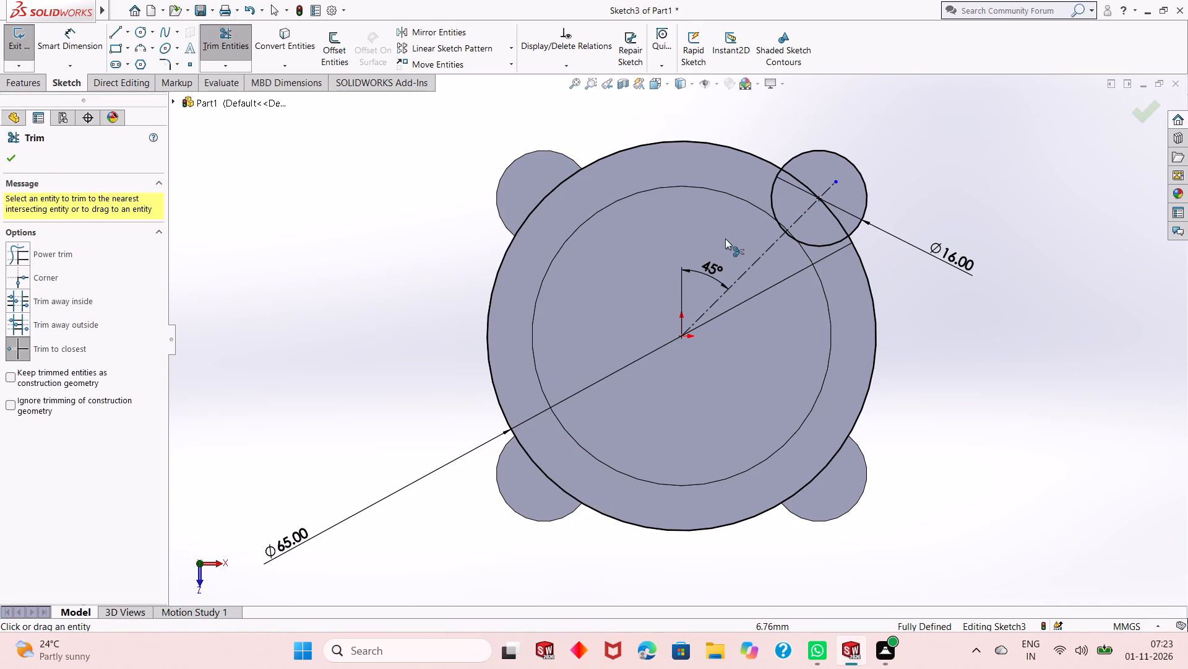
left_click(793, 240)
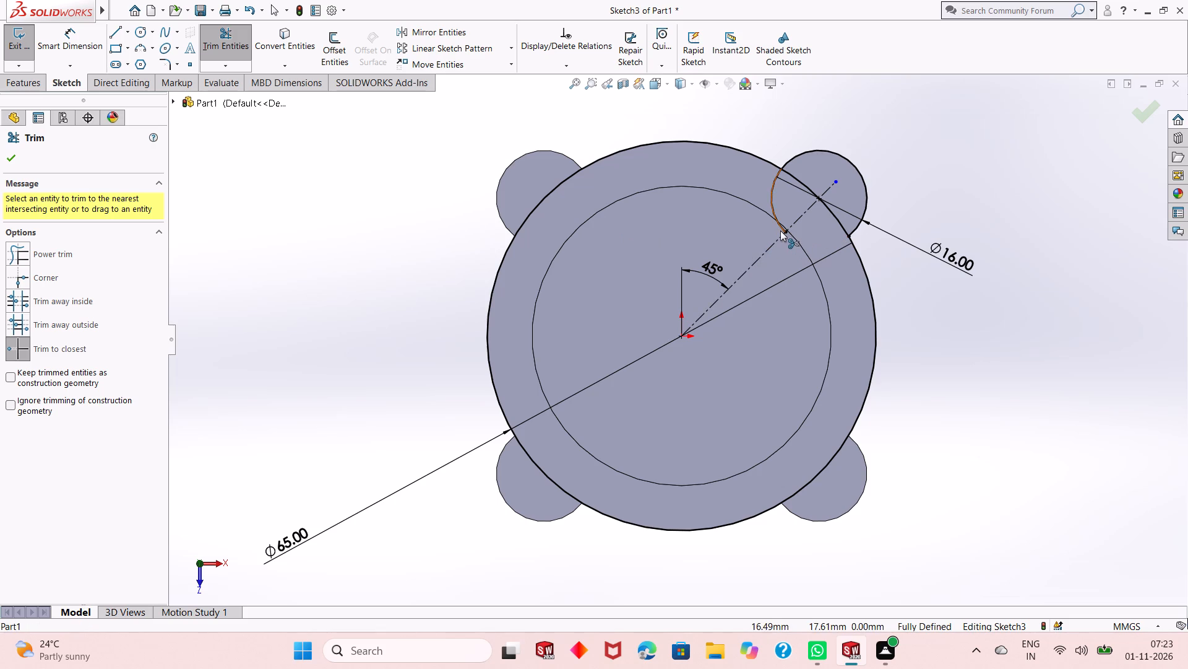
left_click(780, 230)
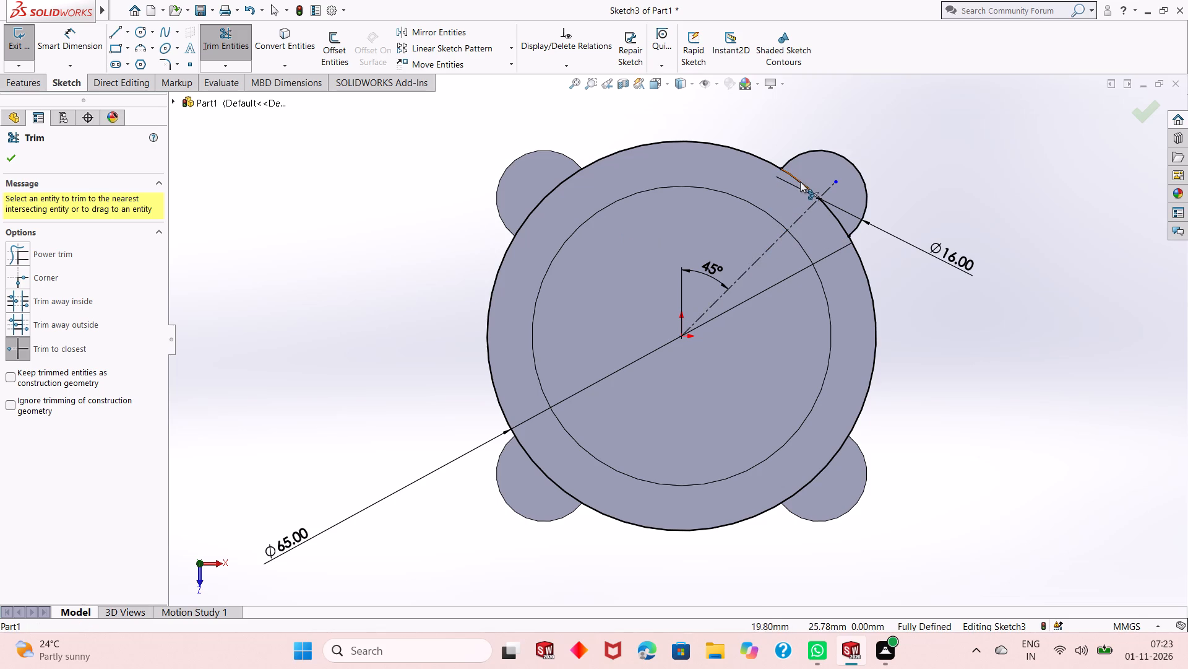
left_click(801, 181)
left_click(835, 219)
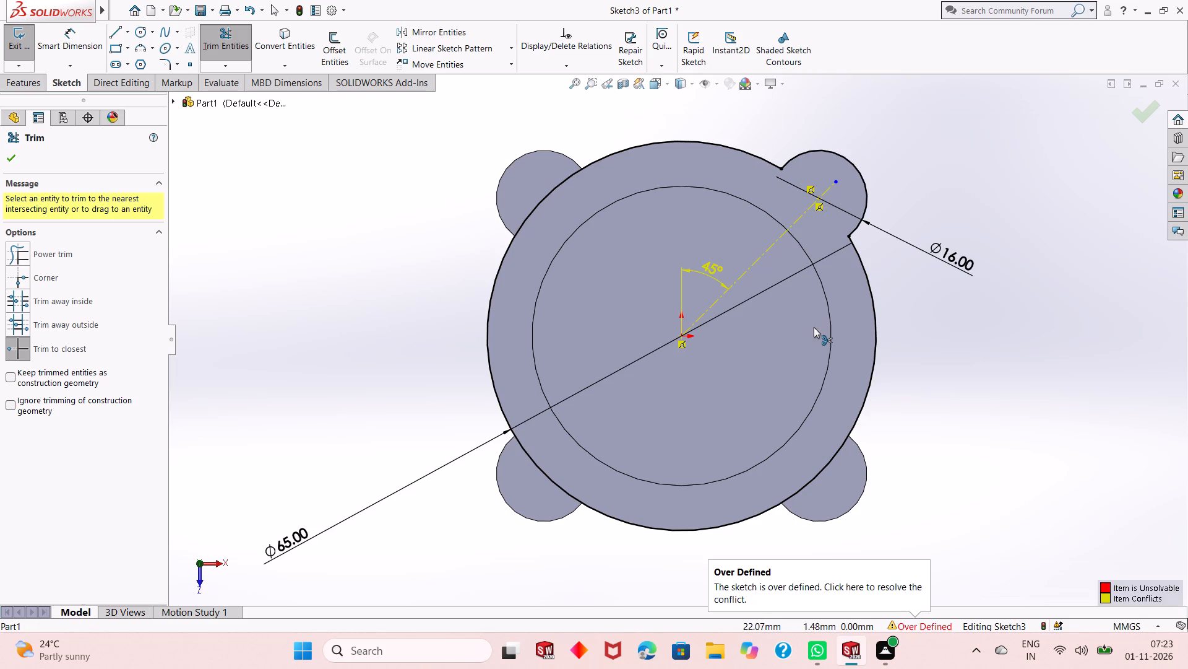
right_click(943, 180)
left_click(989, 215)
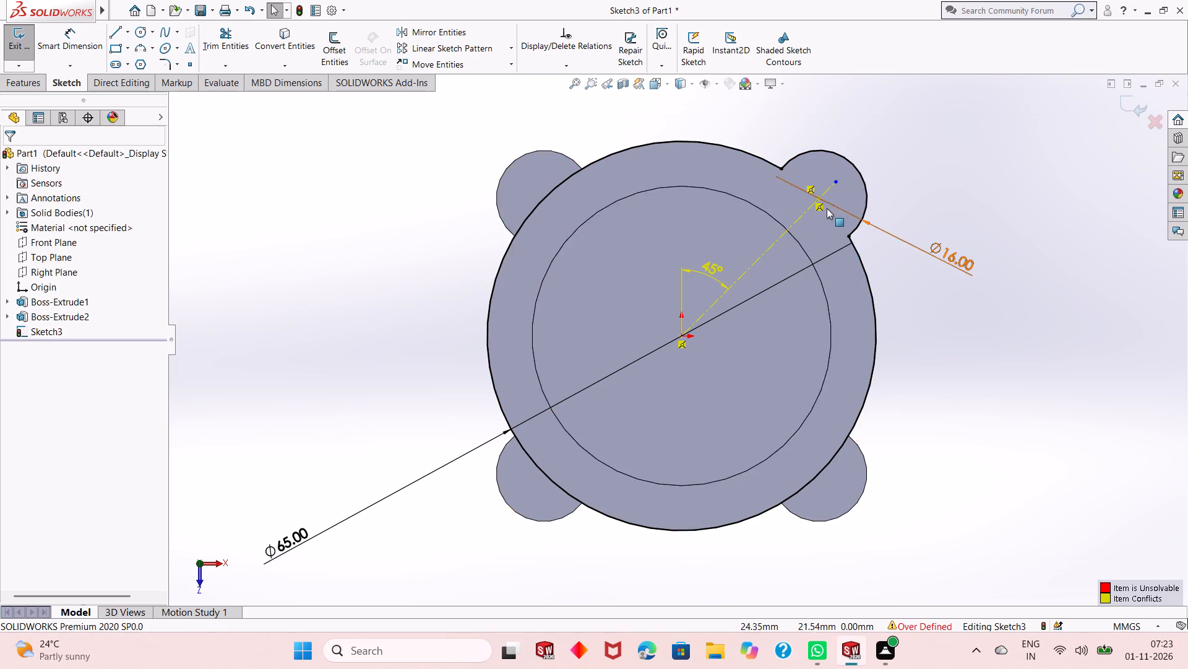
Delete the conflicting coincident relation between the upper-right arc's centre and the 45° construction line.
right_click(820, 211)
left_click(952, 125)
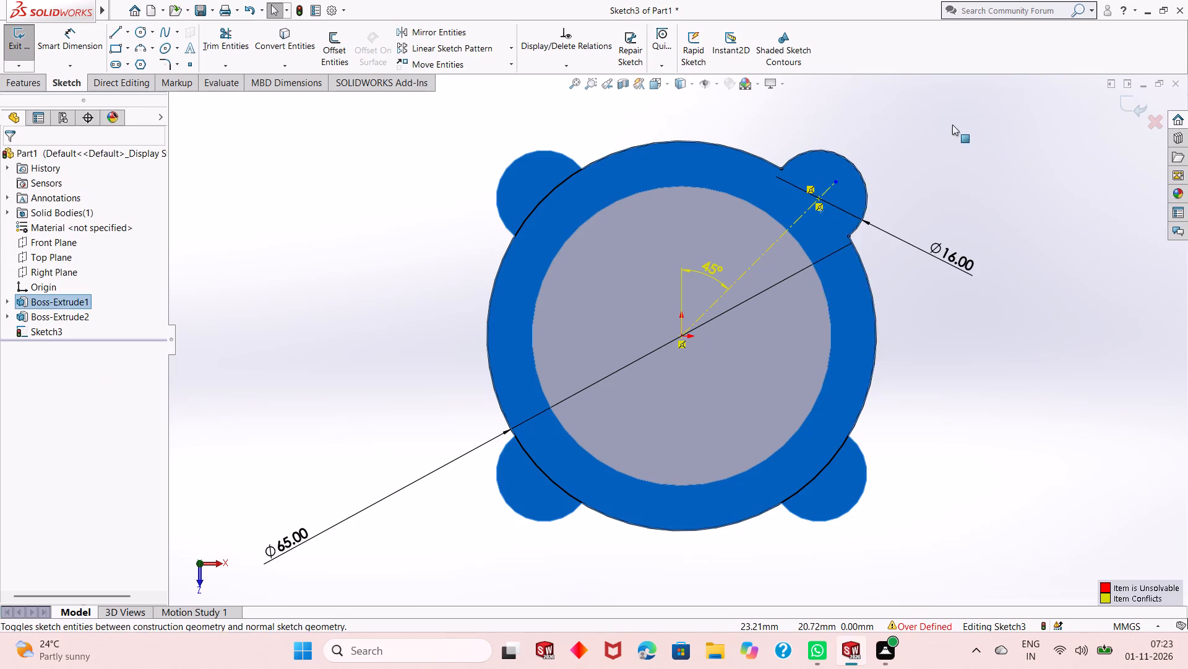
right_click(816, 206)
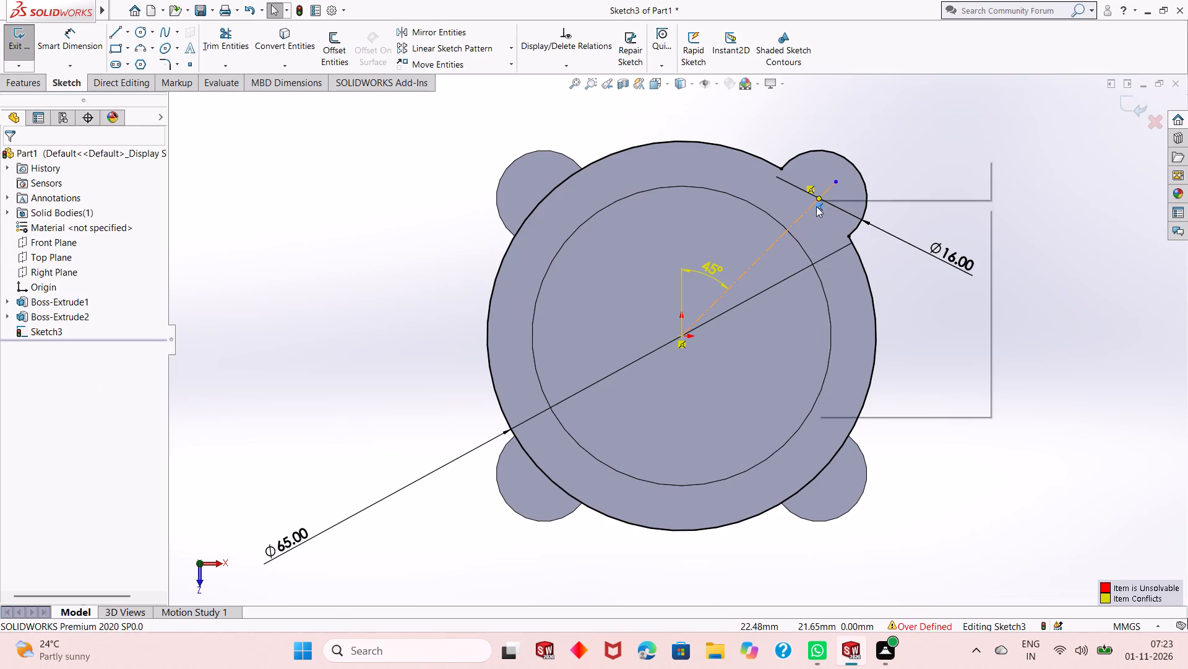
left_click(876, 375)
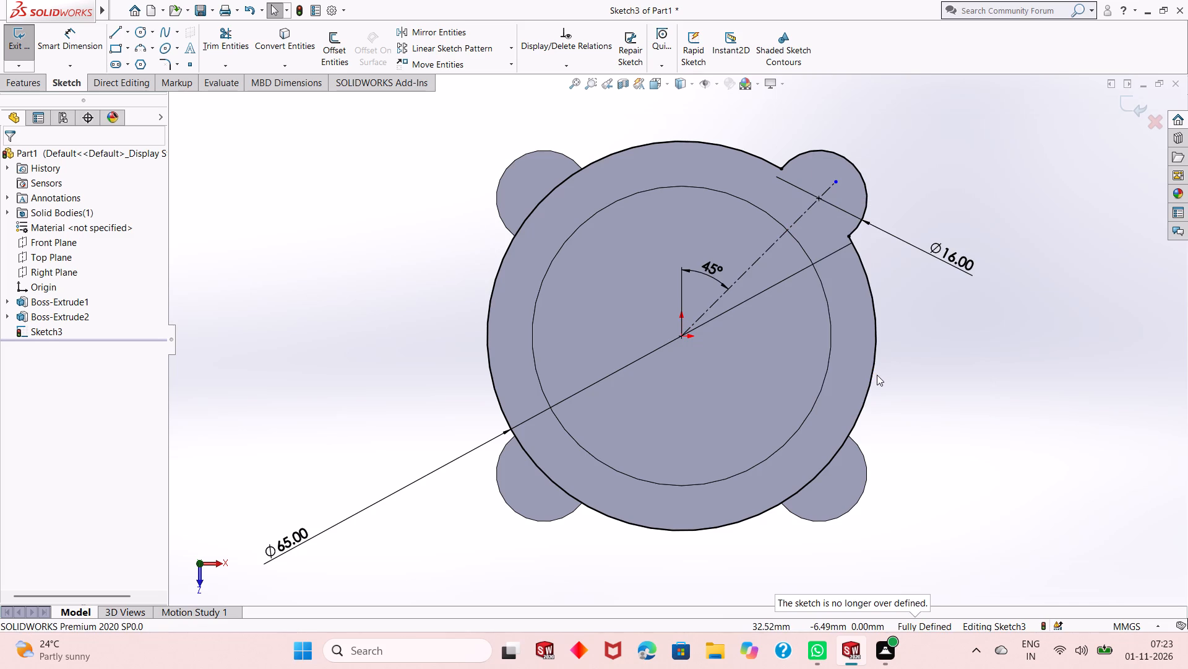
Circular-pattern the upper-right lobe arc about the origin with 4 equally spaced instances over 360 degrees.
scroll(728, 361, "up", 1)
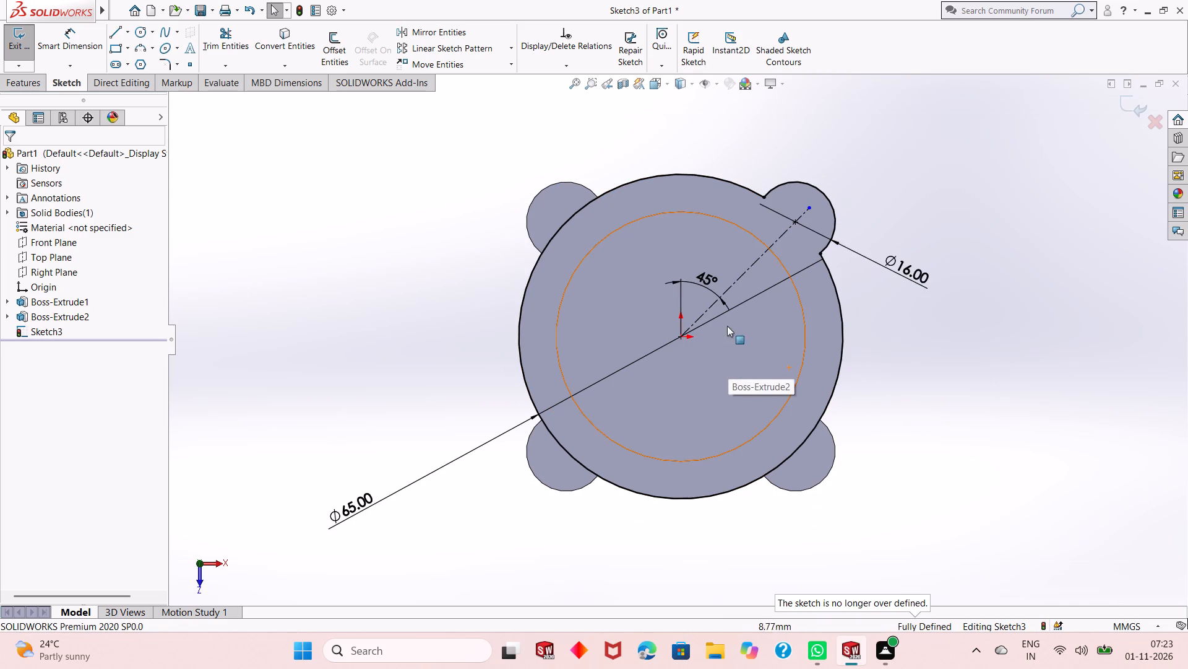
scroll(739, 310, "down", 1)
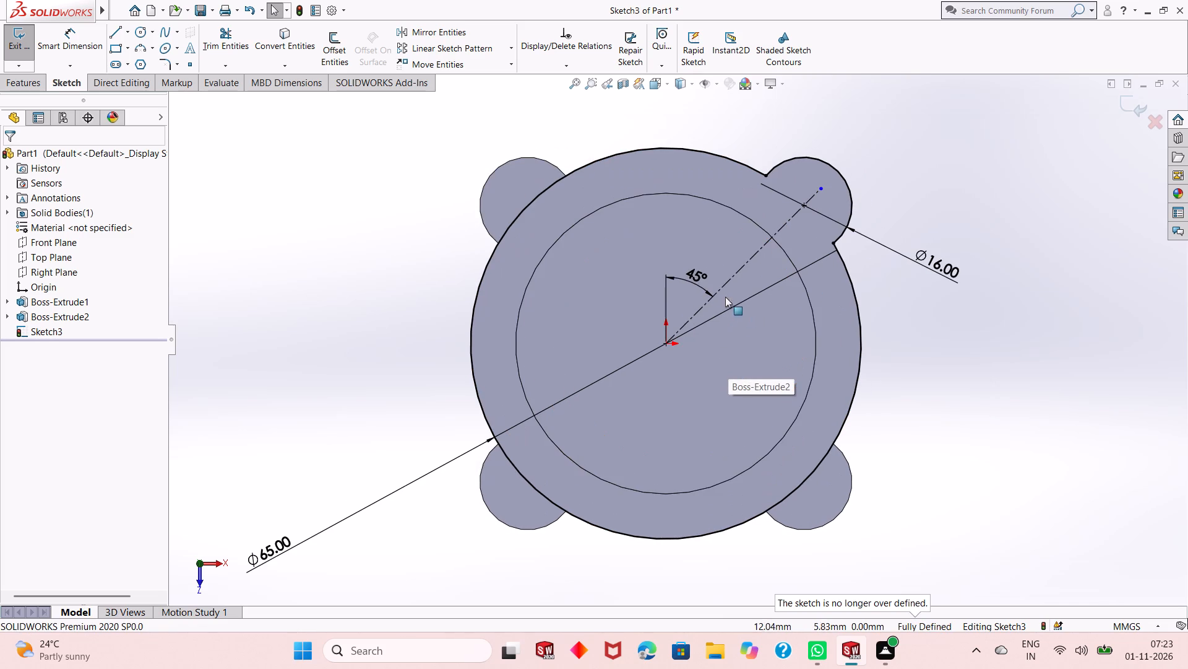
left_click(826, 161)
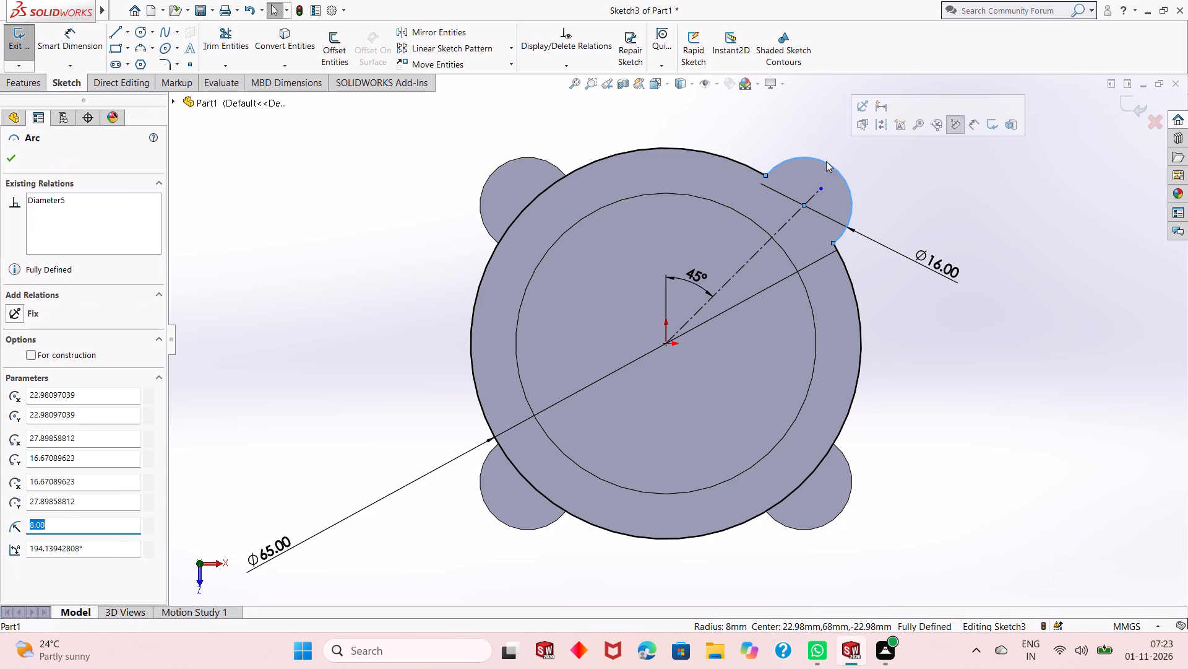
left_click(513, 48)
left_click(510, 82)
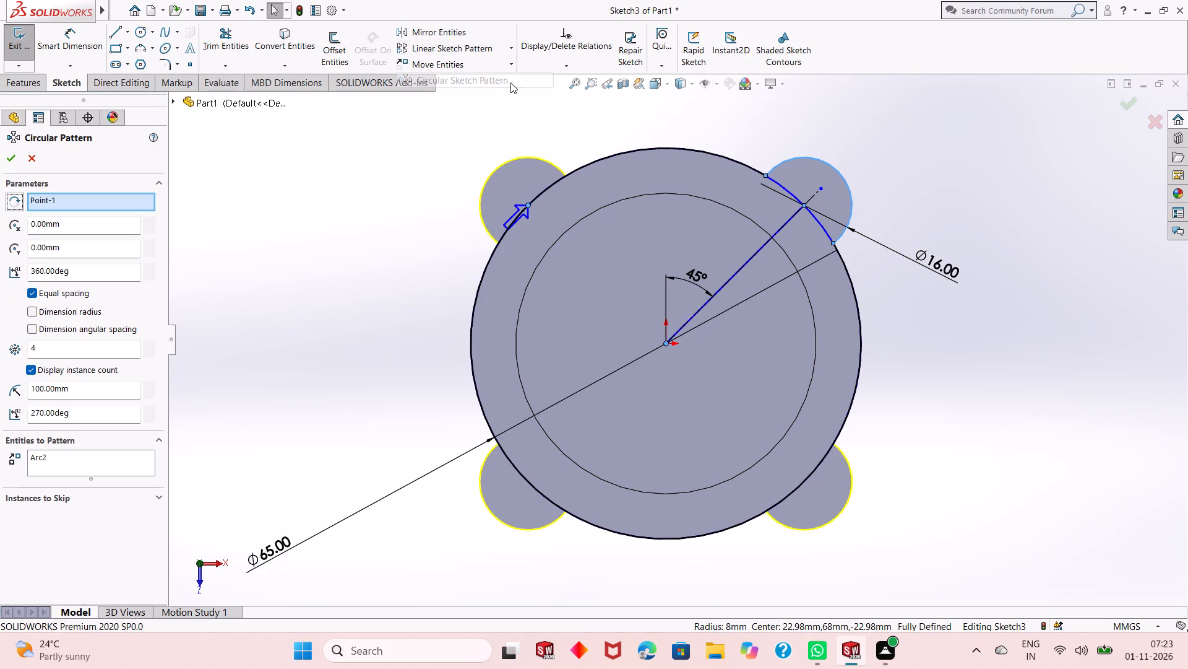
left_click(11, 160)
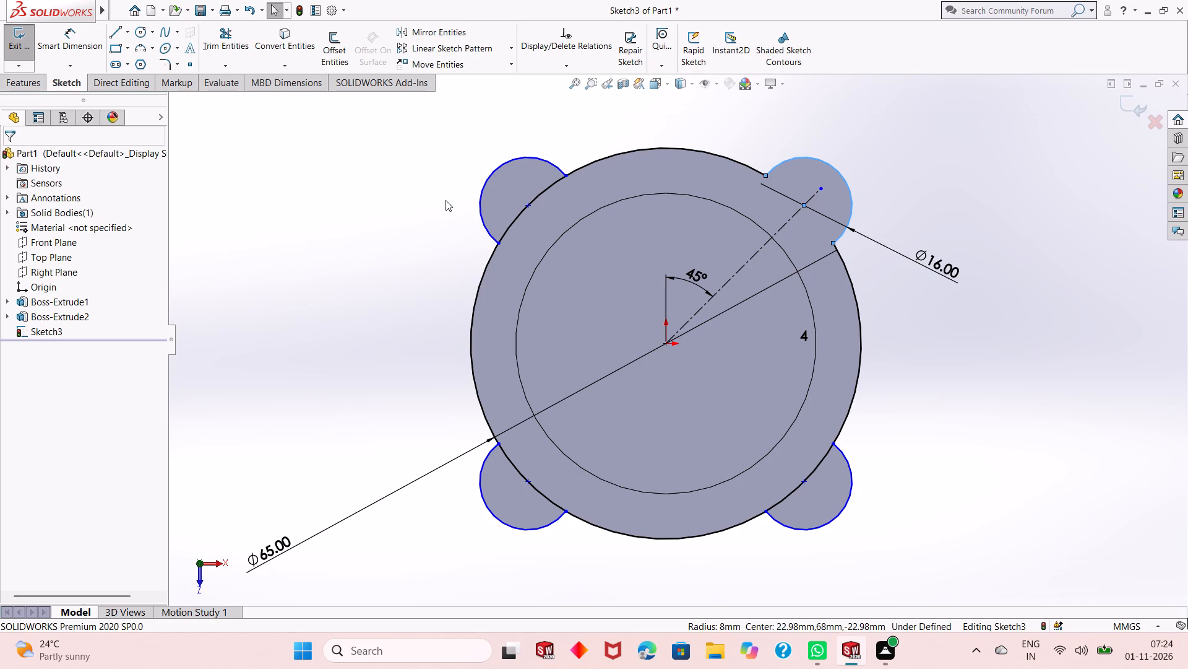
Add a coincident relation between the upper-left lobe arc's centre and the 65 mm circle.
left_click(525, 206)
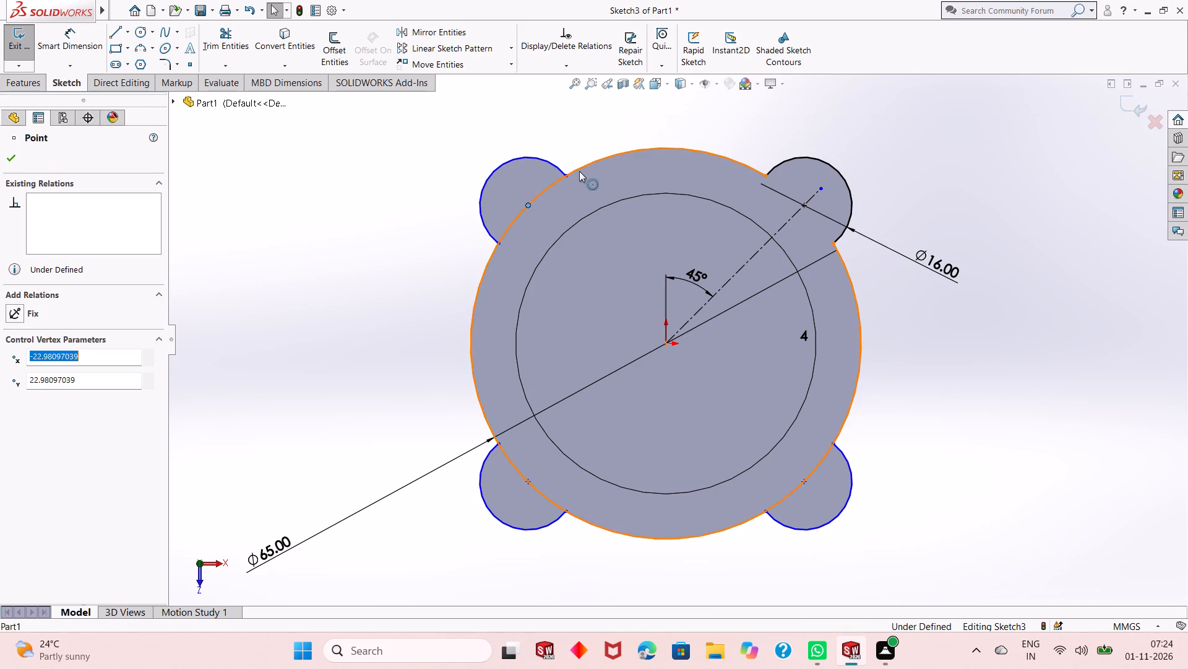
left_click(586, 168, "ctrl")
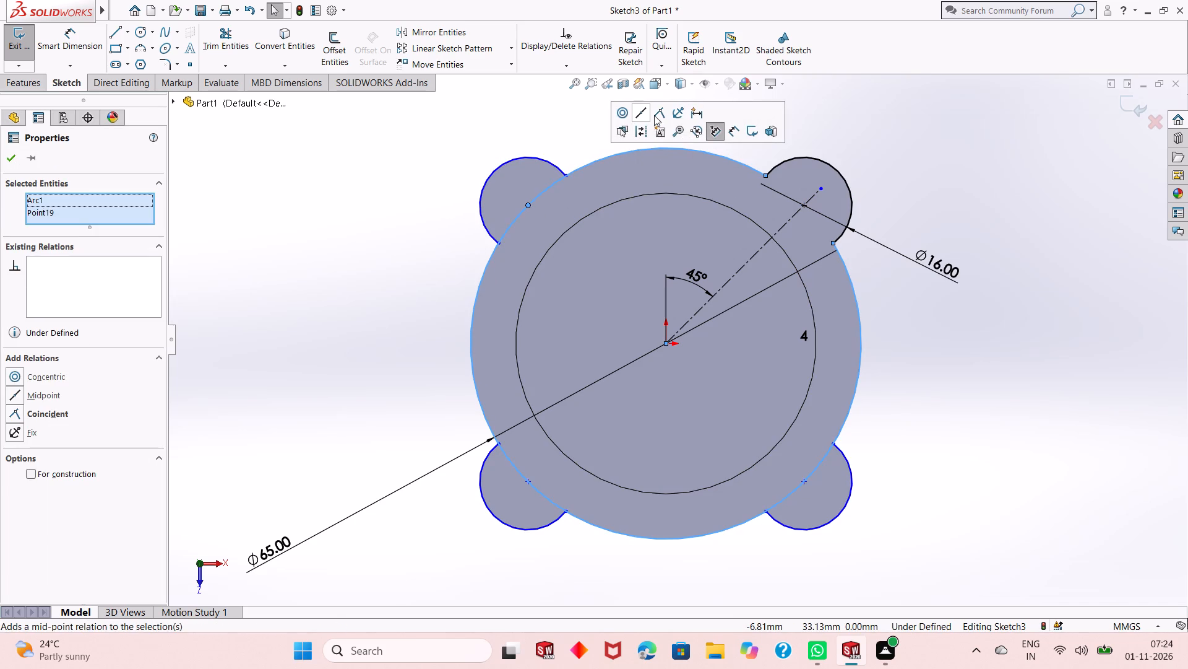
left_click(655, 115)
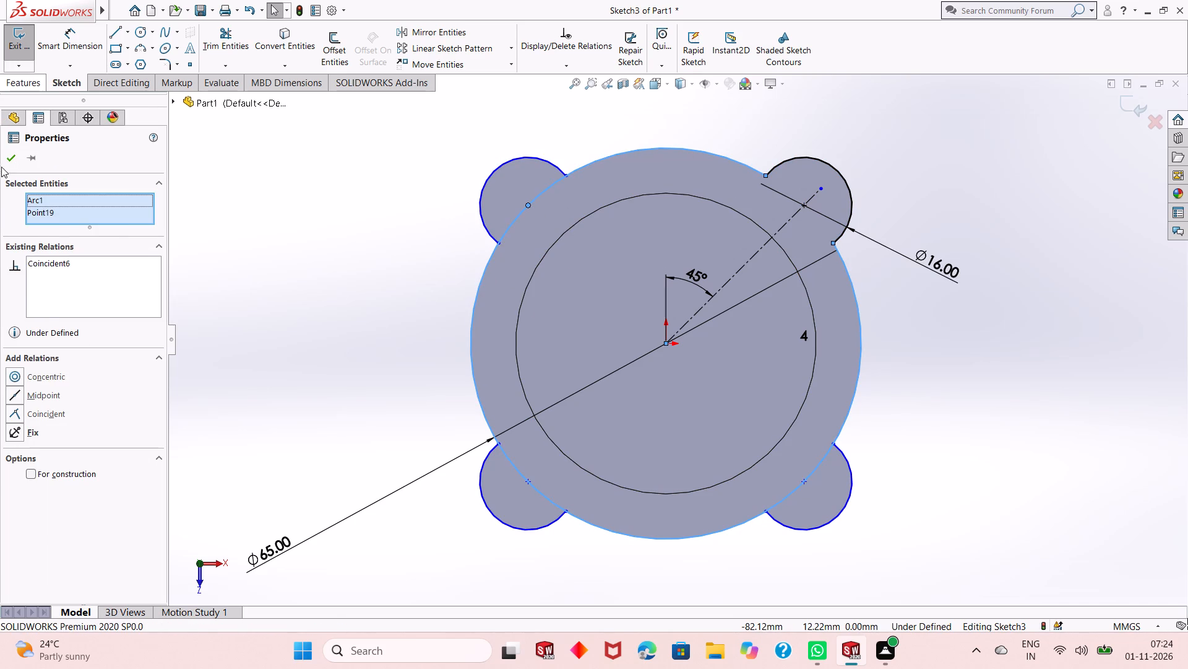
left_click(8, 162)
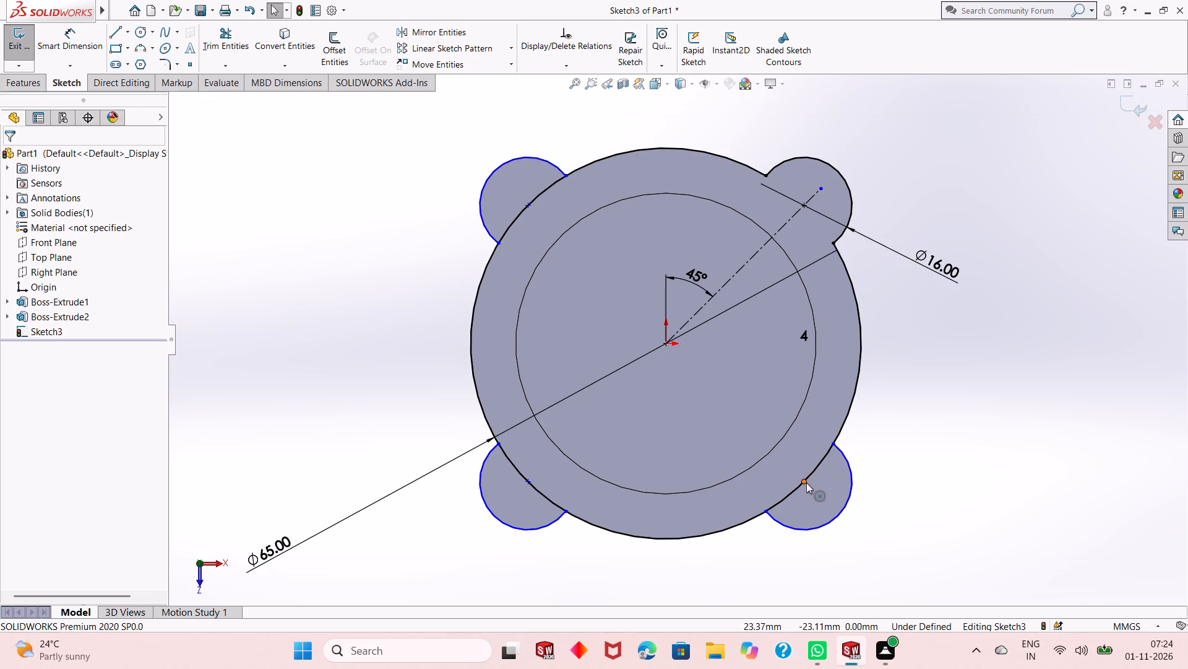
Add a coincident relation between the lower-right lobe arc's centre and the 65 mm circle.
left_click(804, 483)
left_click(819, 468, "ctrl")
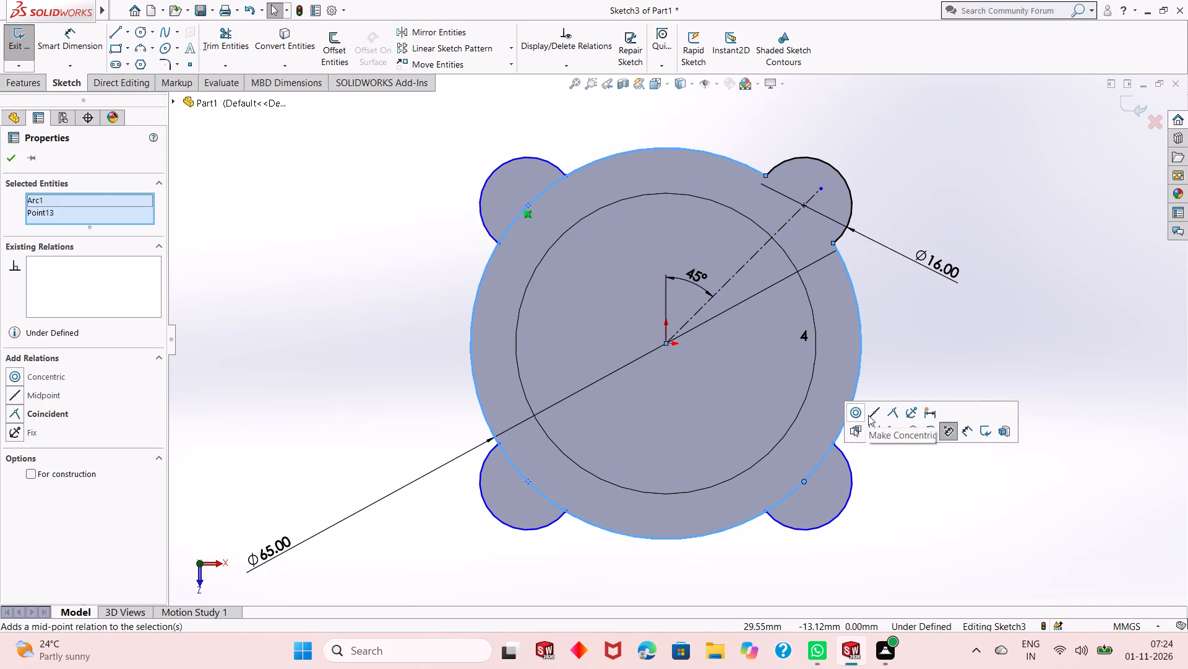
left_click(891, 414)
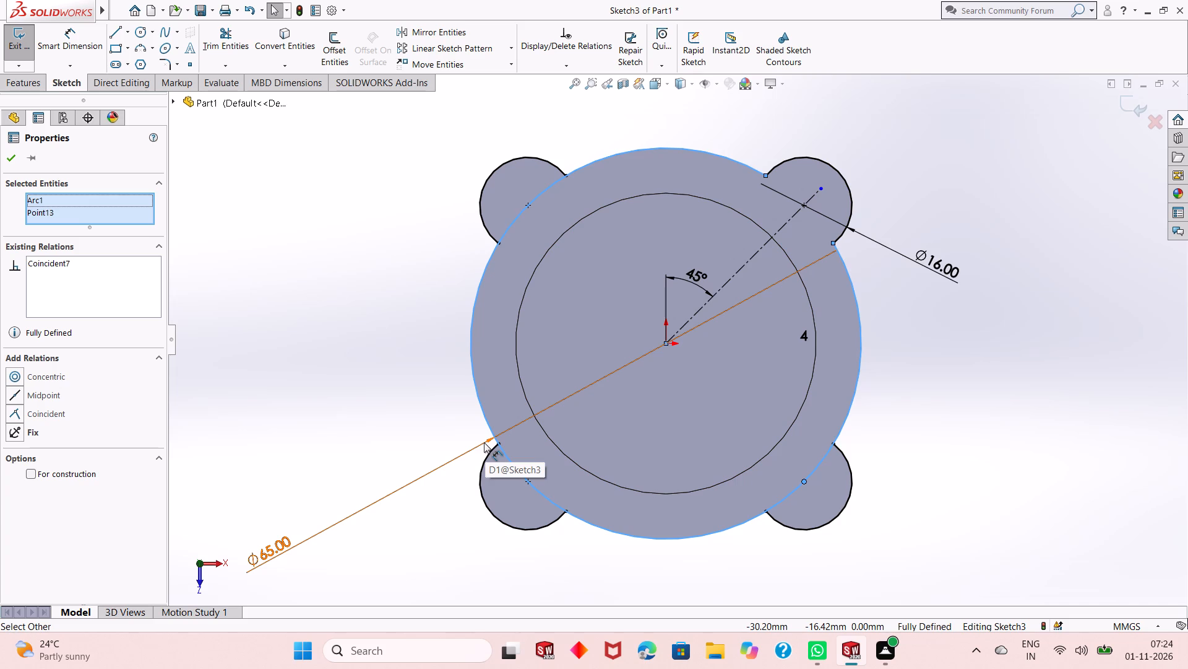
scroll(608, 499, "up", 1)
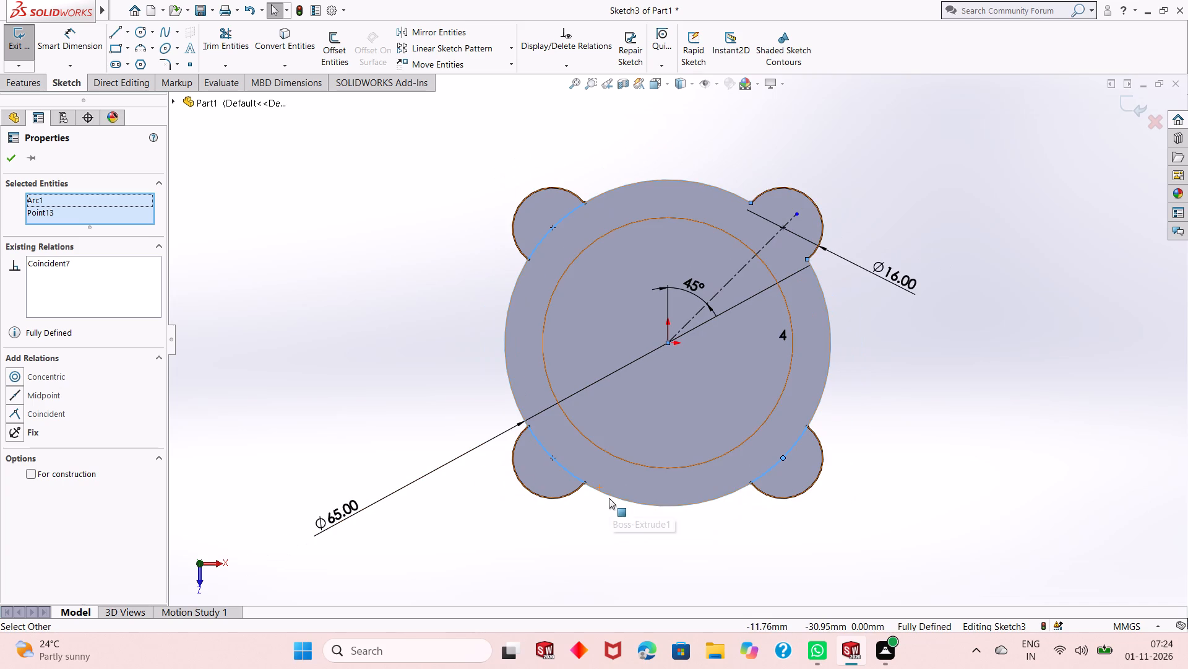
scroll(608, 442, "down", 1)
left_click(355, 295)
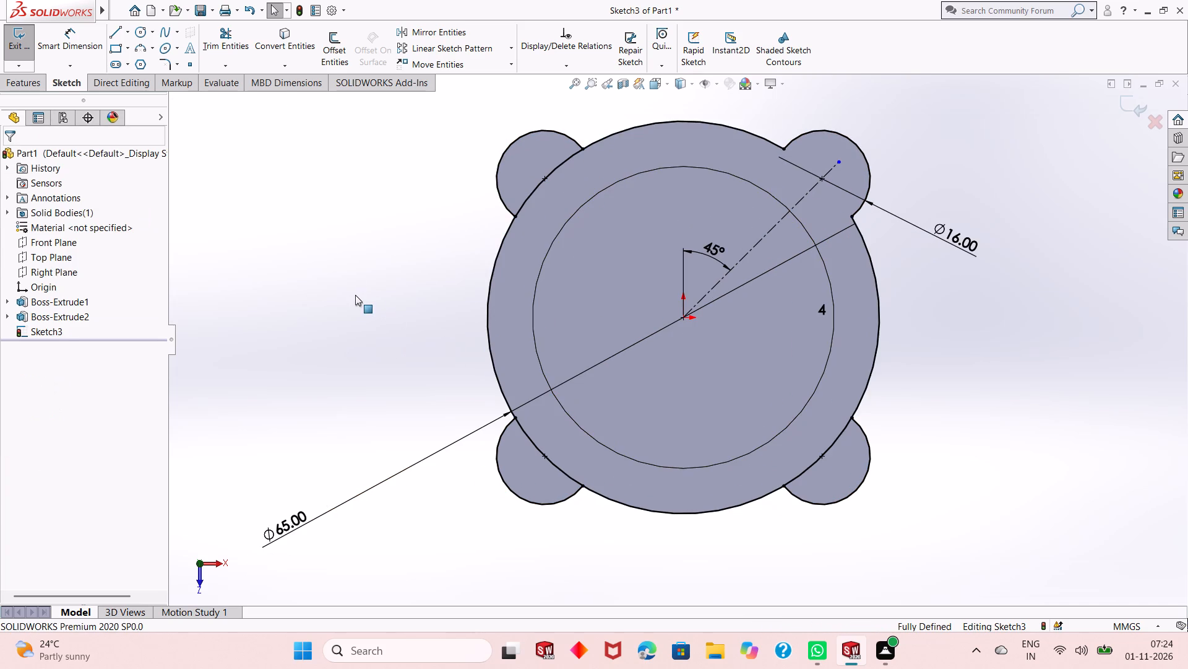
Trim the 65 mm circle's arcs inside the lower-right, upper-left and lower-left lobes.
left_click(234, 38)
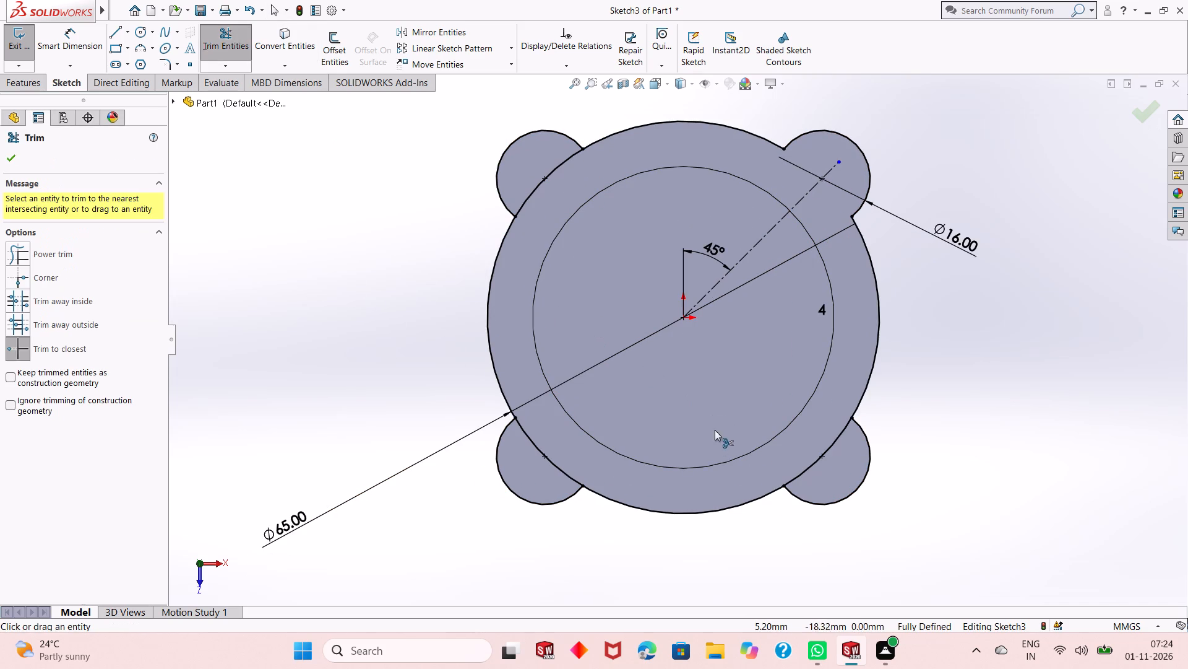
left_click(798, 478)
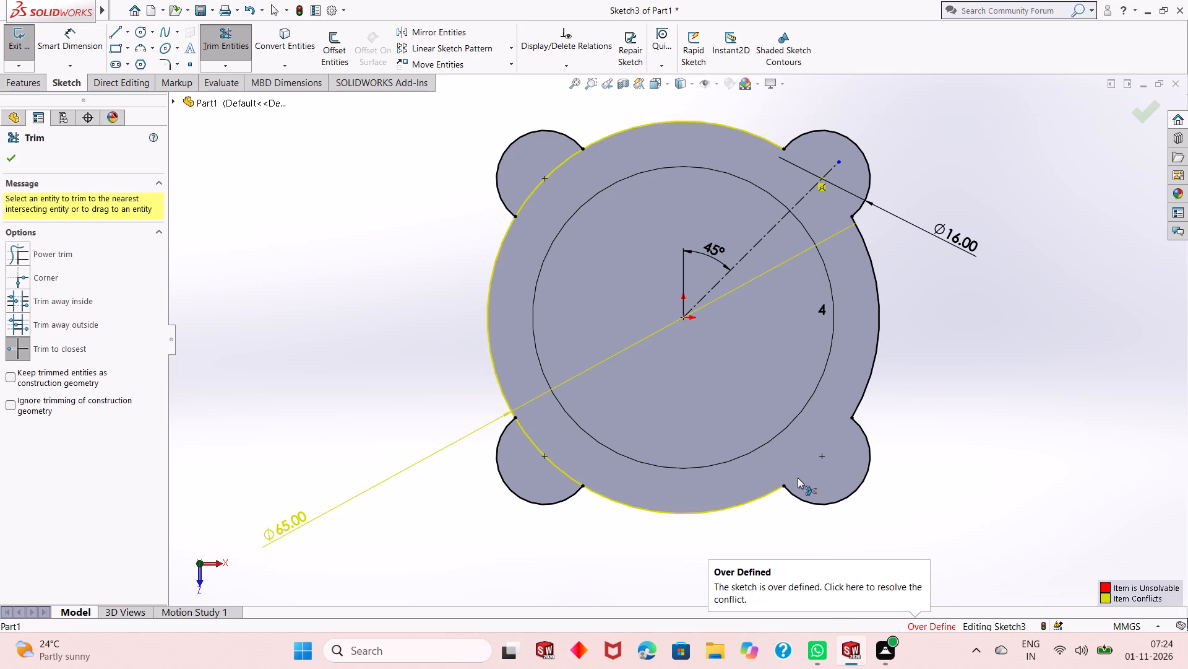
left_click(556, 170)
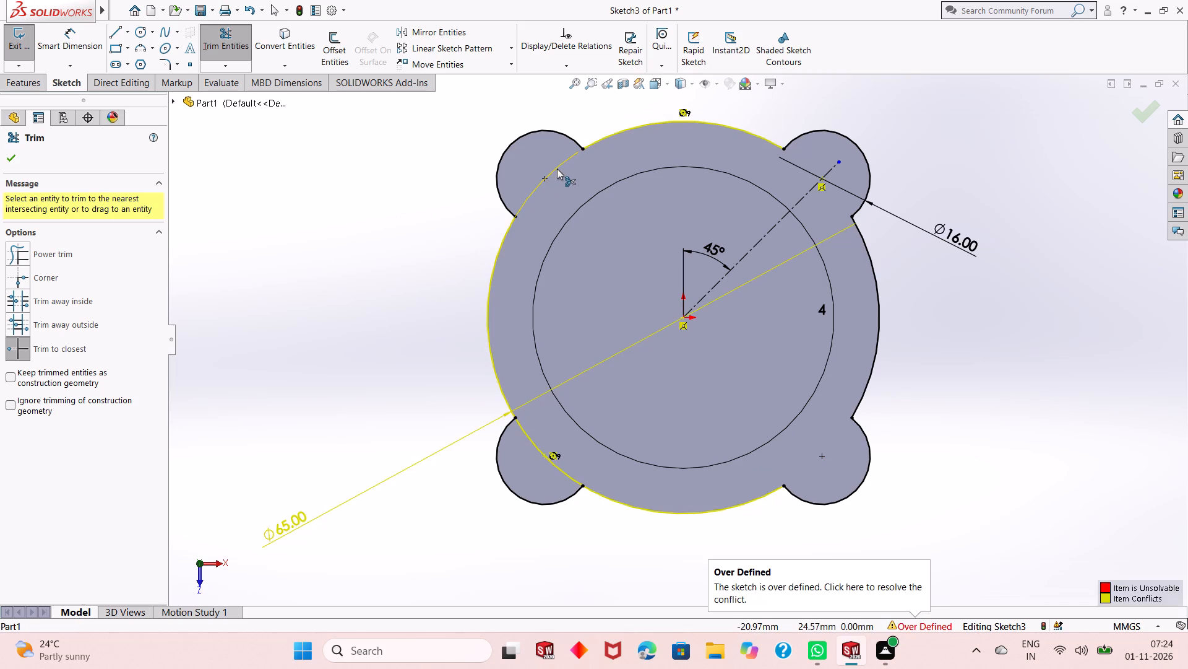
left_click(531, 442)
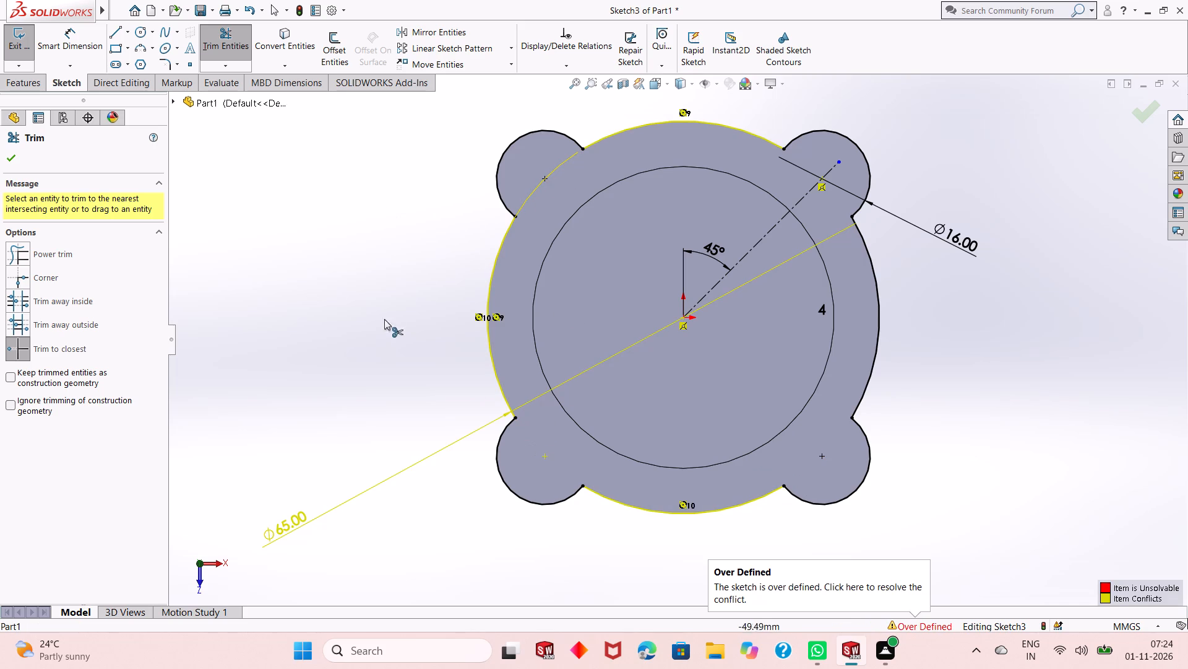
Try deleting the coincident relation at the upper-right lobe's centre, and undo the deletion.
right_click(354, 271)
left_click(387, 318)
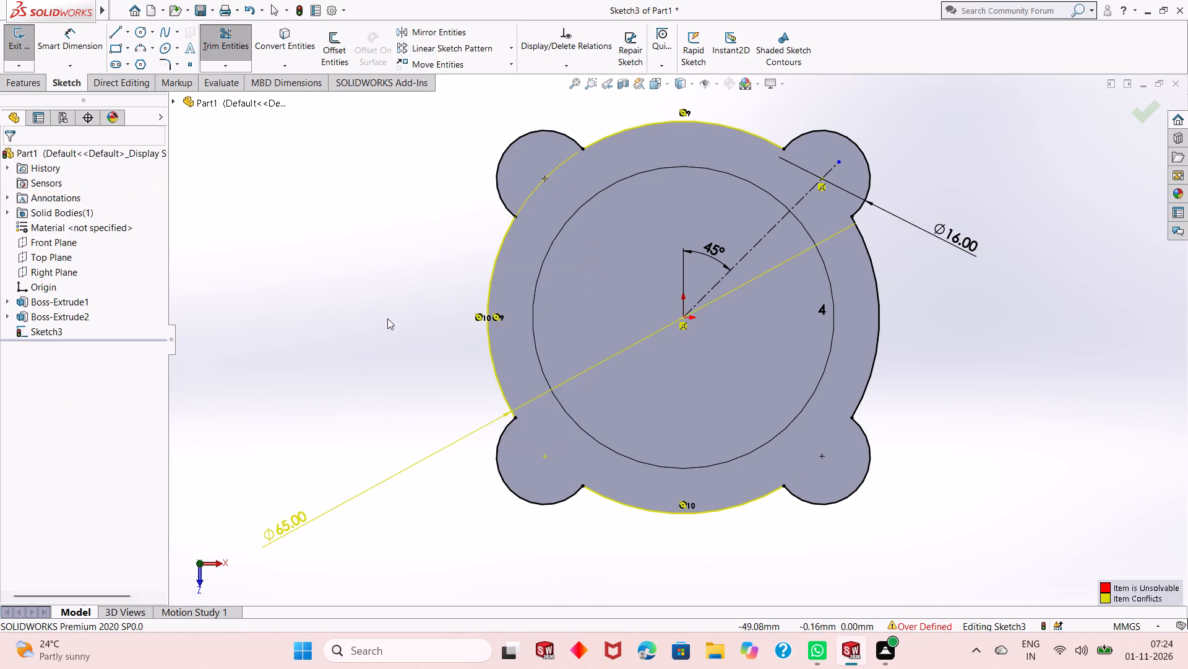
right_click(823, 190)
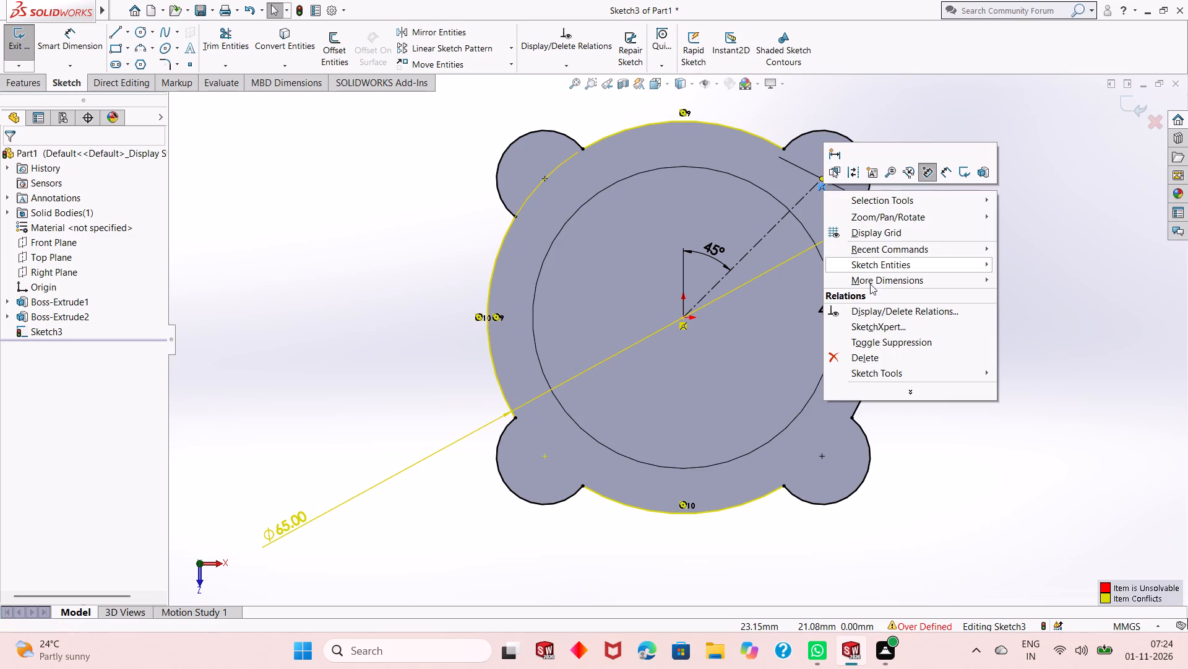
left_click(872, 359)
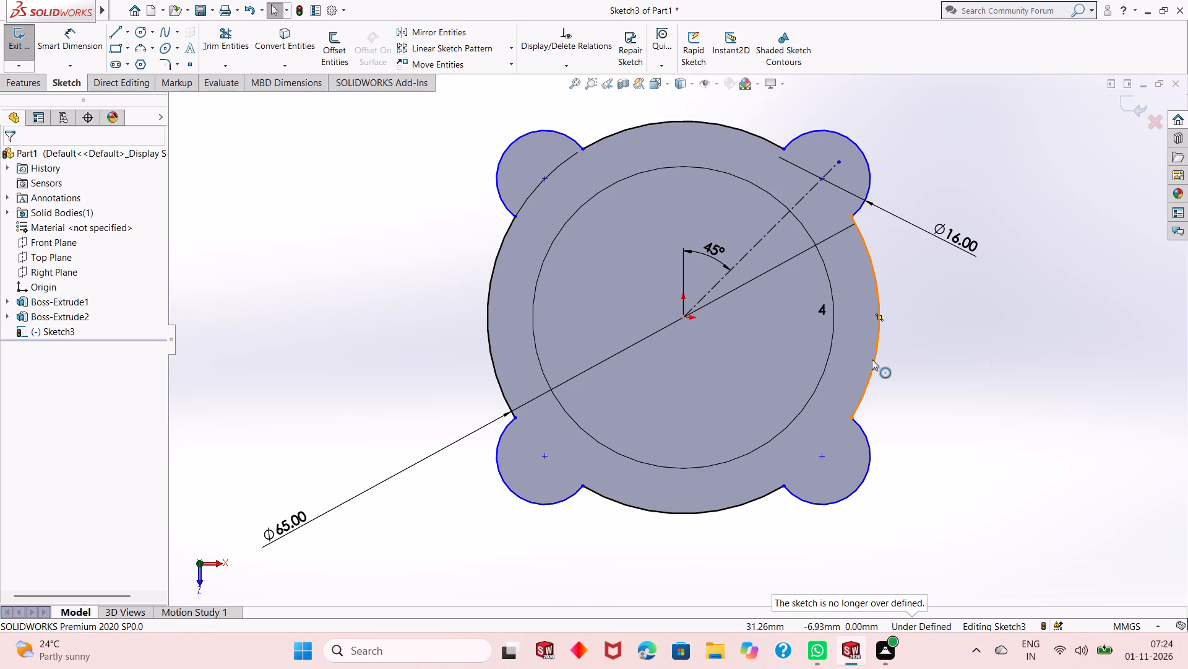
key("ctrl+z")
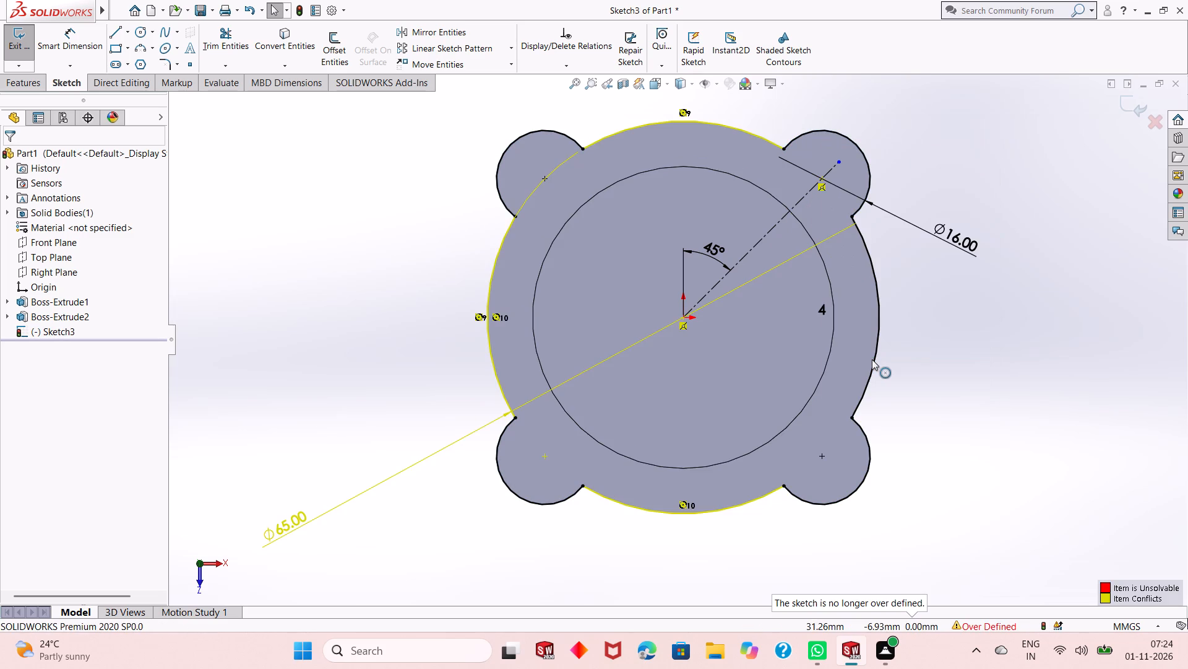
Delete the 65 mm diameter dimension from the lobed flange sketch.
right_click(301, 516)
left_click(348, 505)
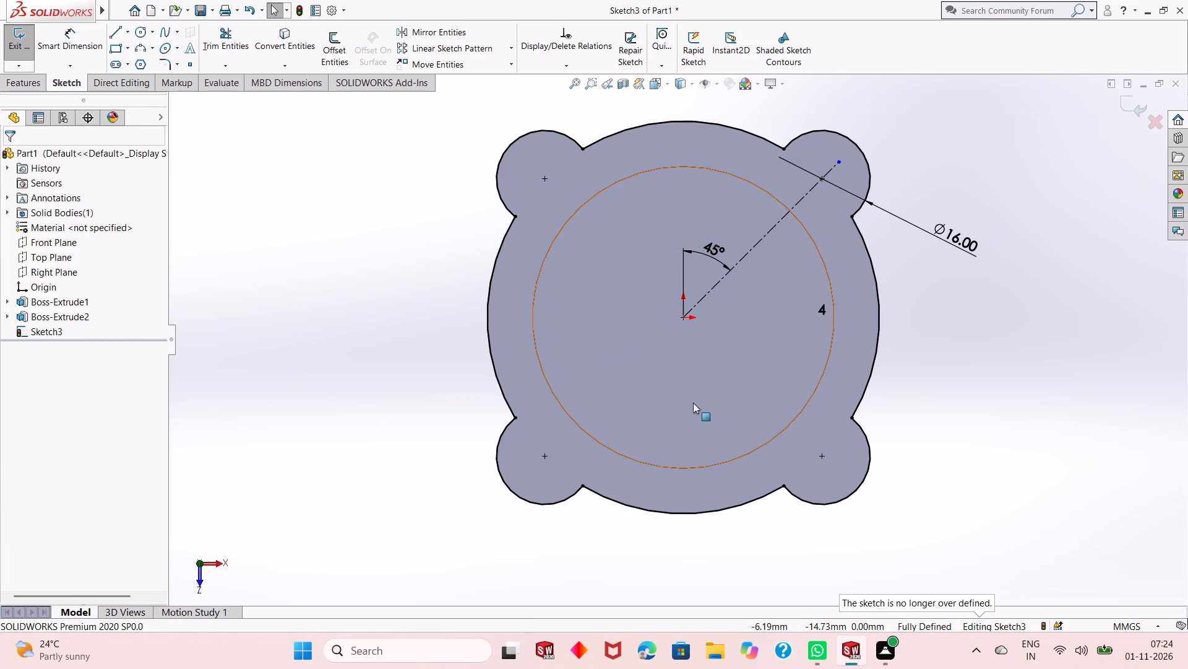
Extrude the four-lobed flange profile 10 mm upward from the top of the cylindrical boss, merging the result.
scroll(699, 375, "up", 1)
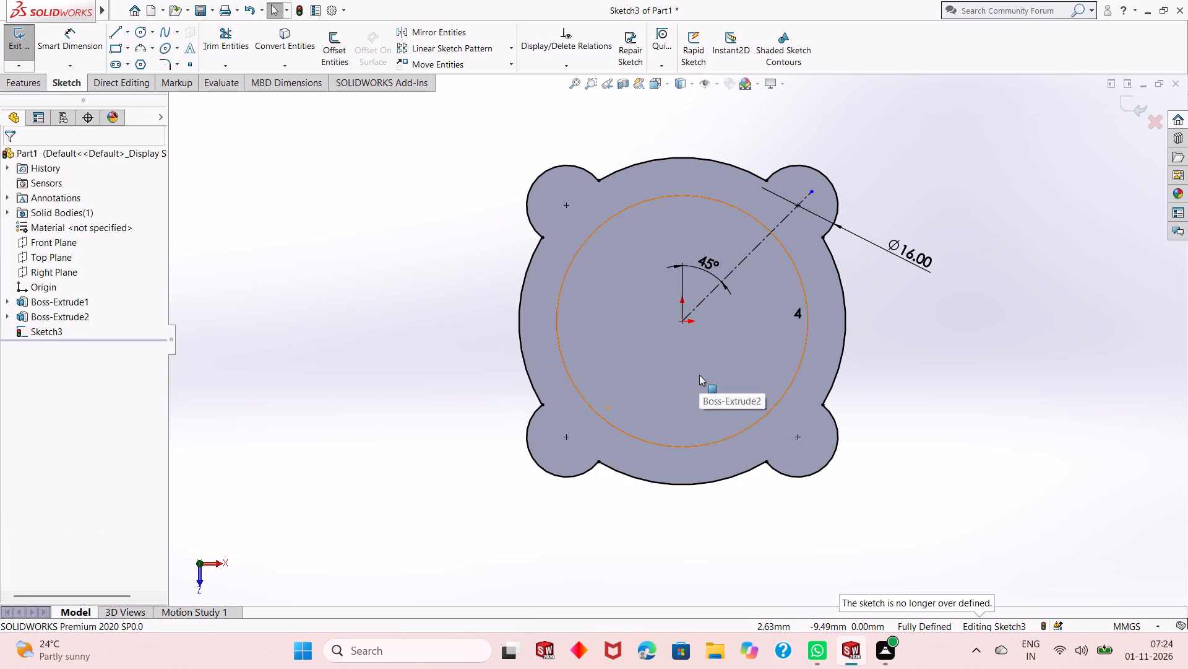
scroll(699, 375, "up", 1)
scroll(711, 285, "down", 2)
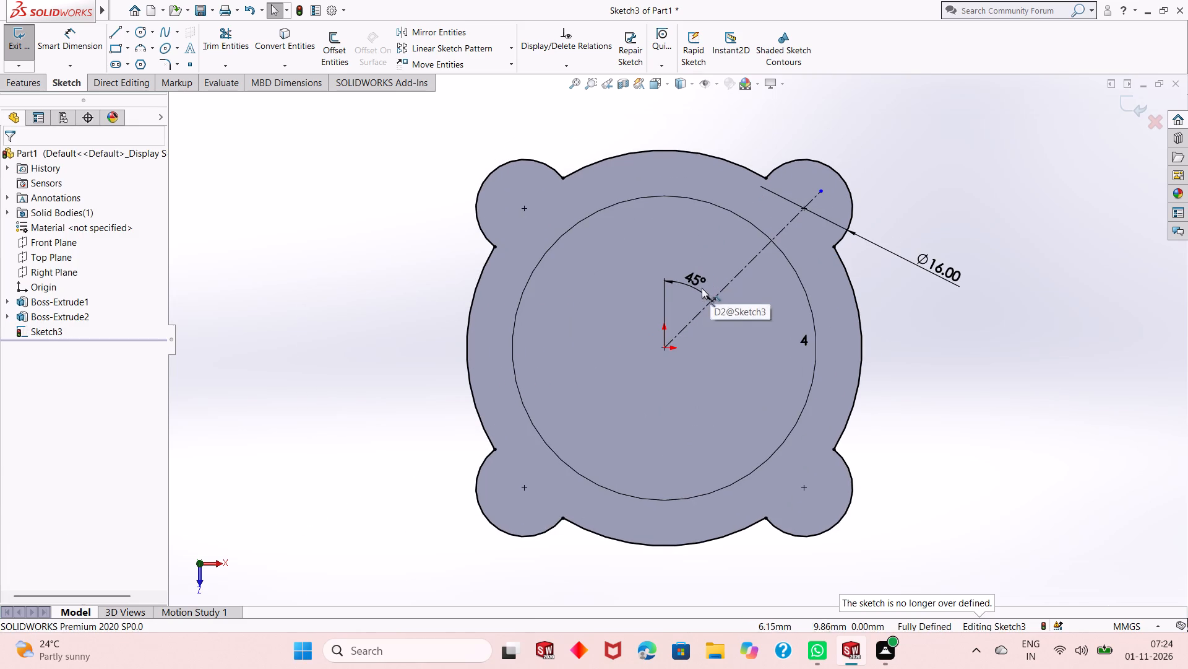
scroll(678, 312, "down", 3)
scroll(672, 357, "up", 5)
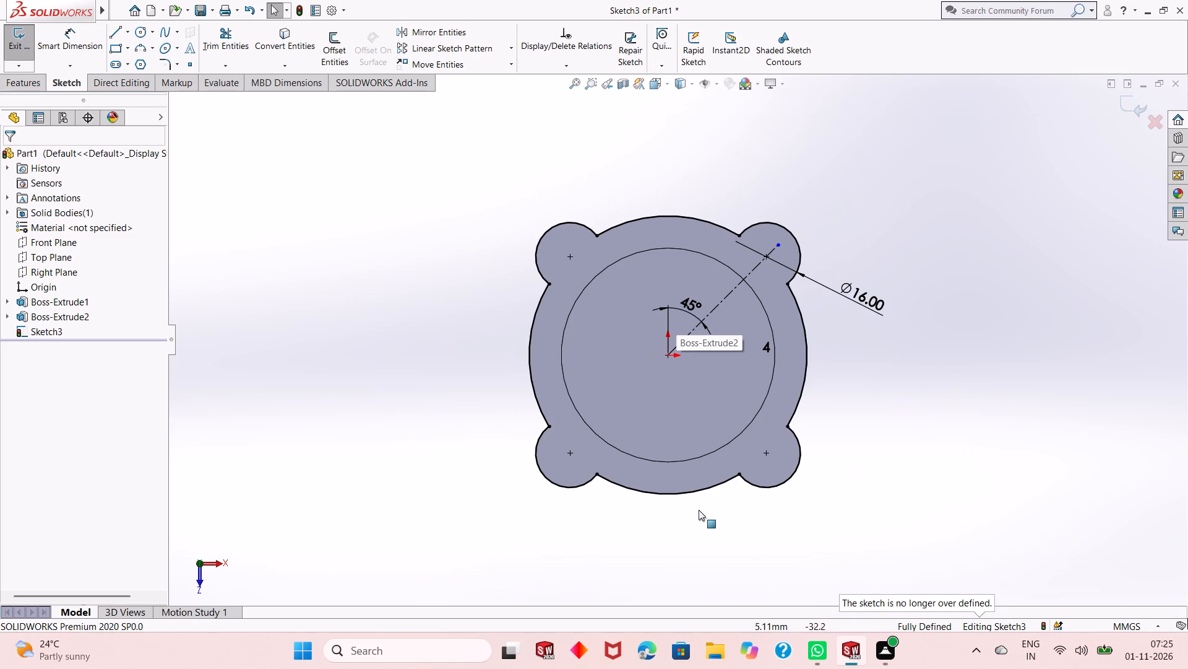
middle_click_drag(704, 522, 704, 361)
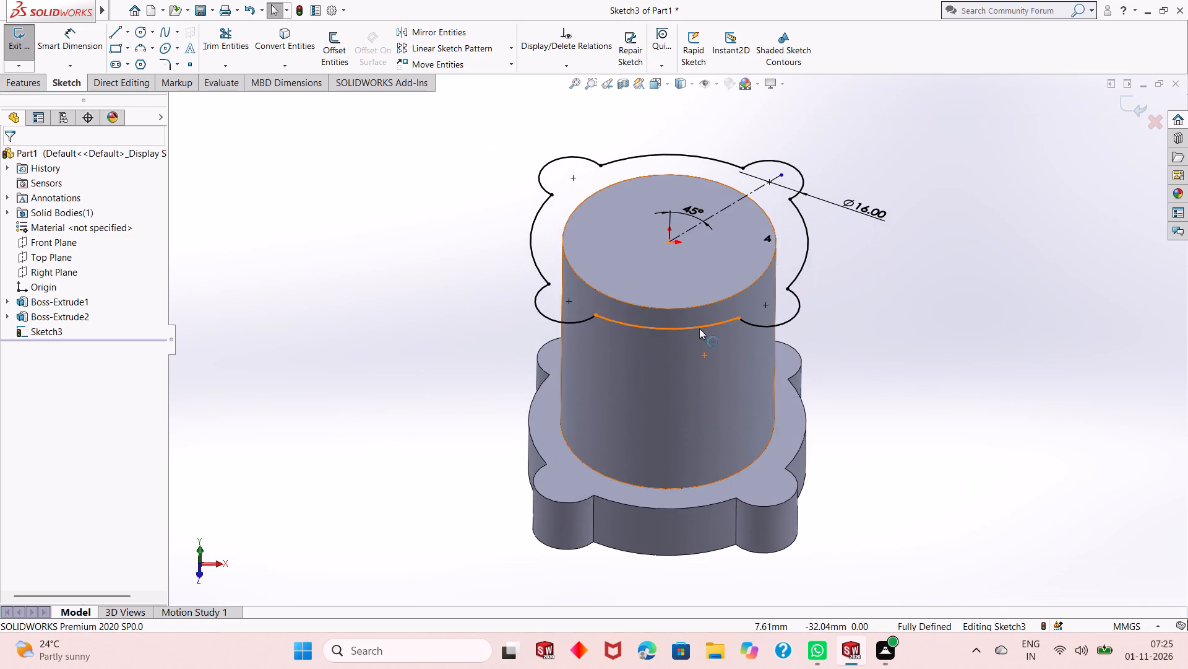
scroll(640, 334, "up", 2)
left_click(21, 87)
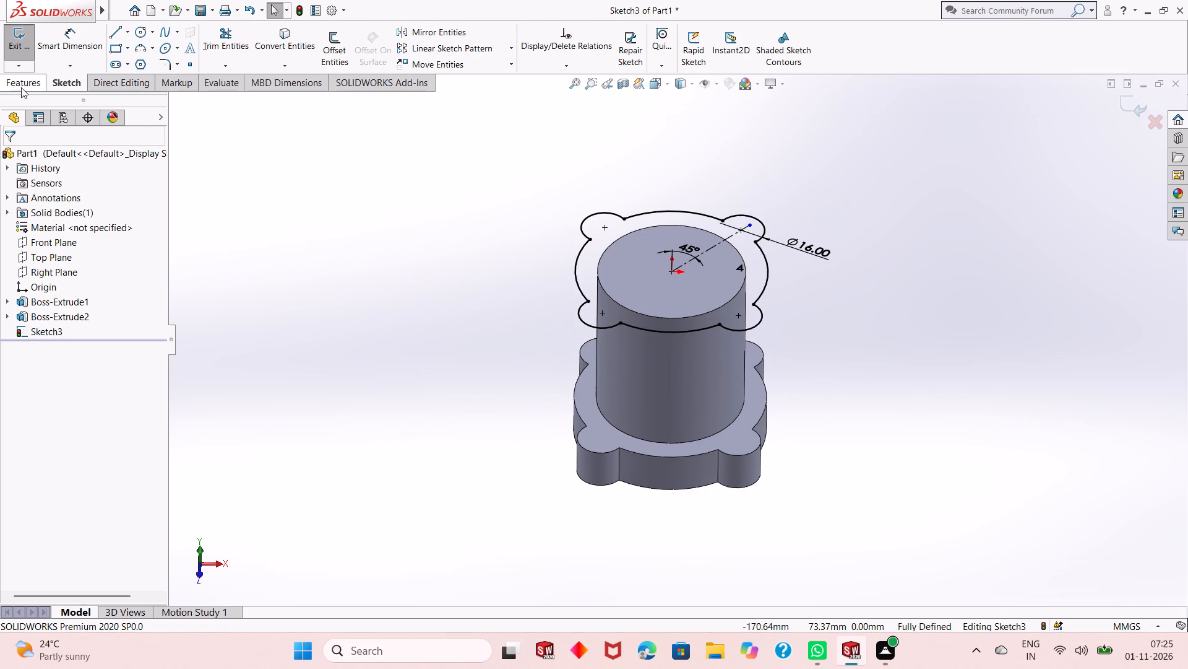
left_click(29, 53)
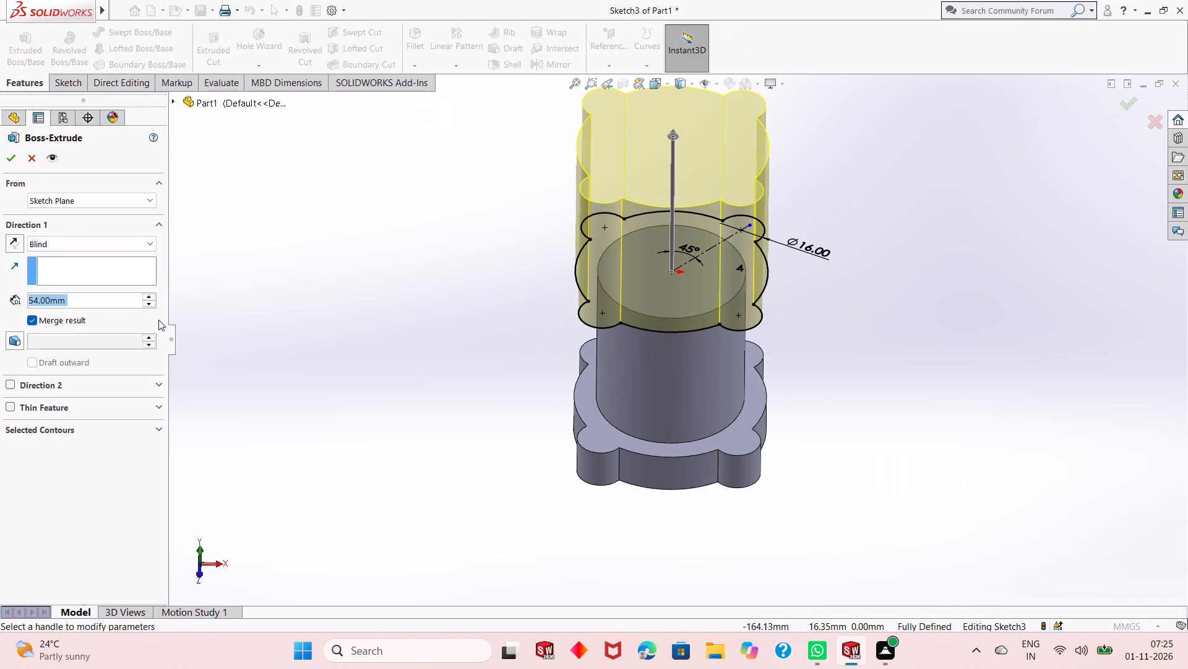
type("10")
key("Return")
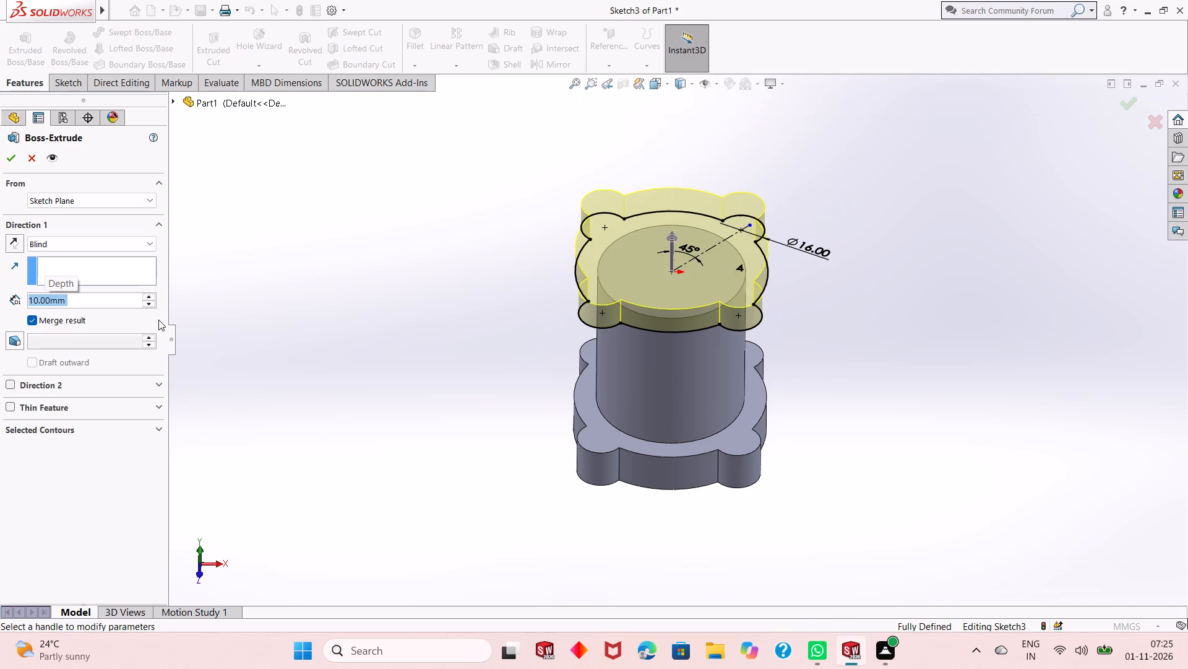
left_click(7, 158)
left_click(466, 307)
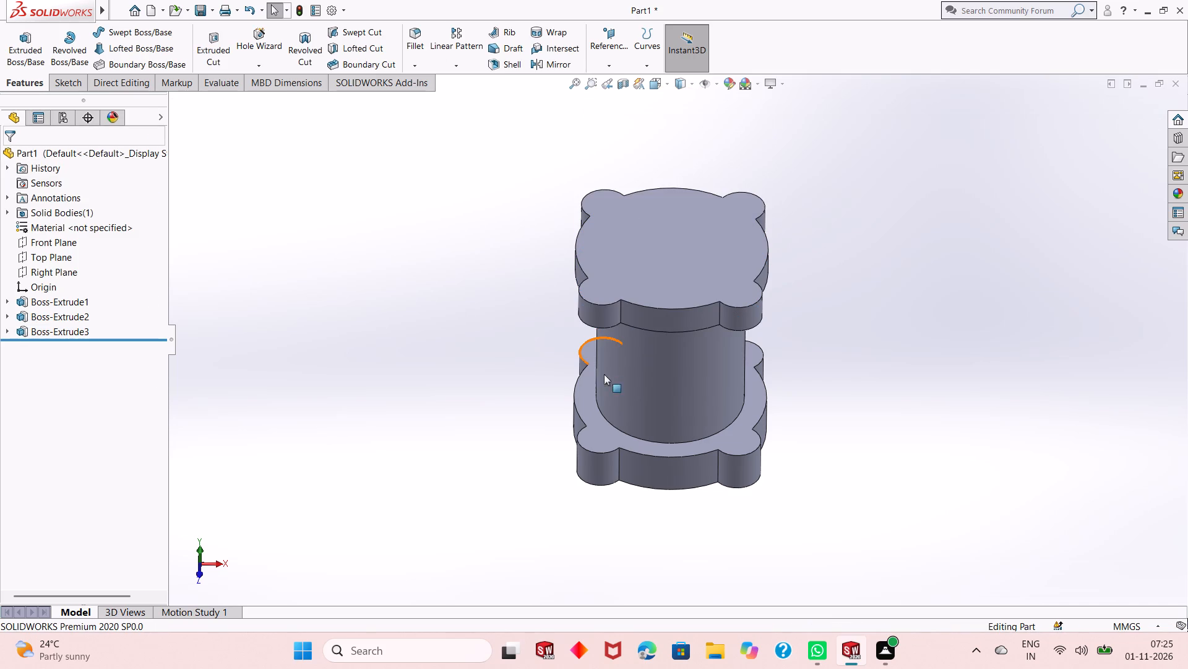
Examine the base, cylindrical boss and top flange from the side and from above.
middle_click_drag(635, 297, 639, 196)
middle_click_drag(680, 353, 674, 309)
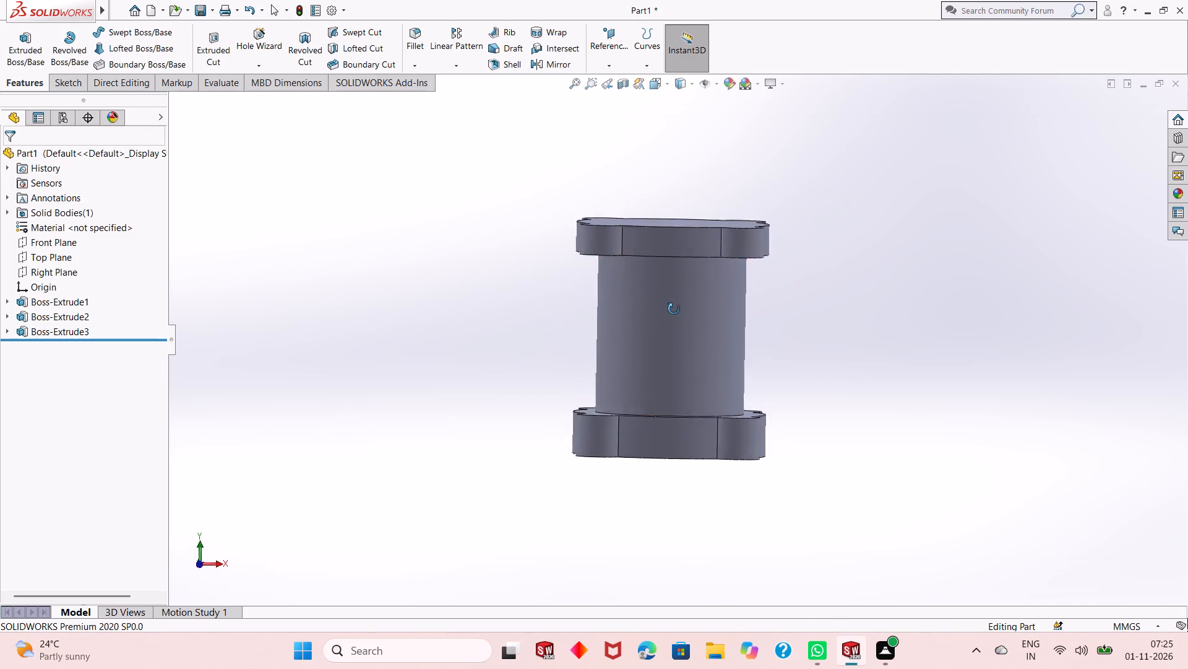
middle_click_drag(674, 309, 647, 457)
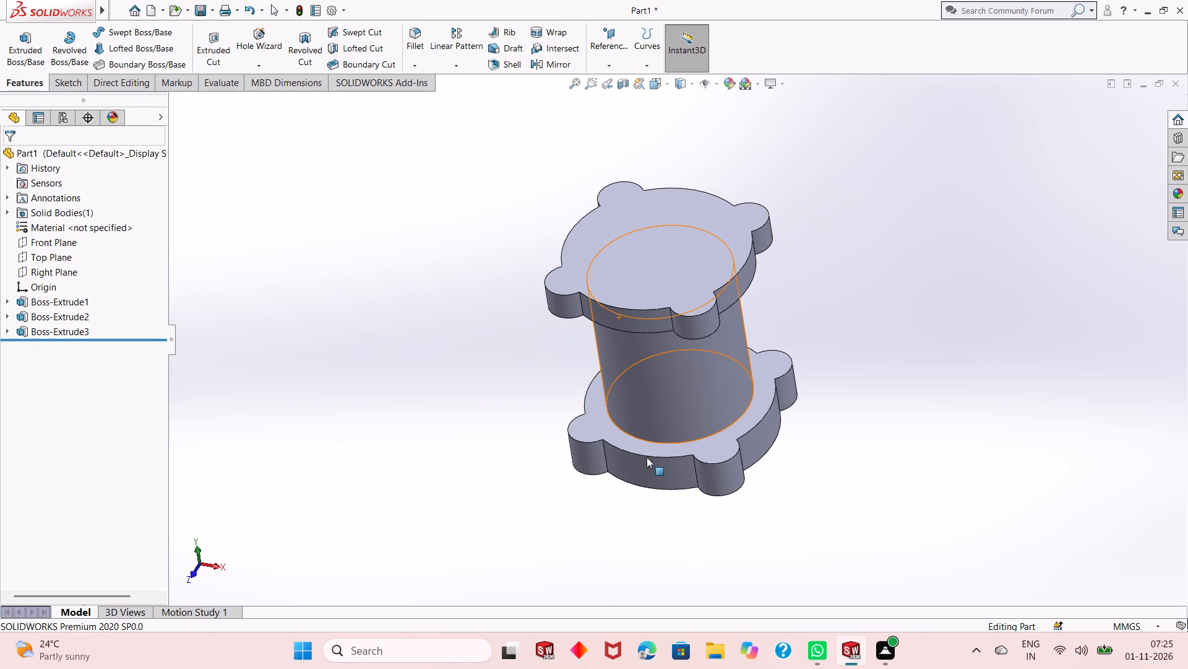
scroll(655, 455, "down", 1)
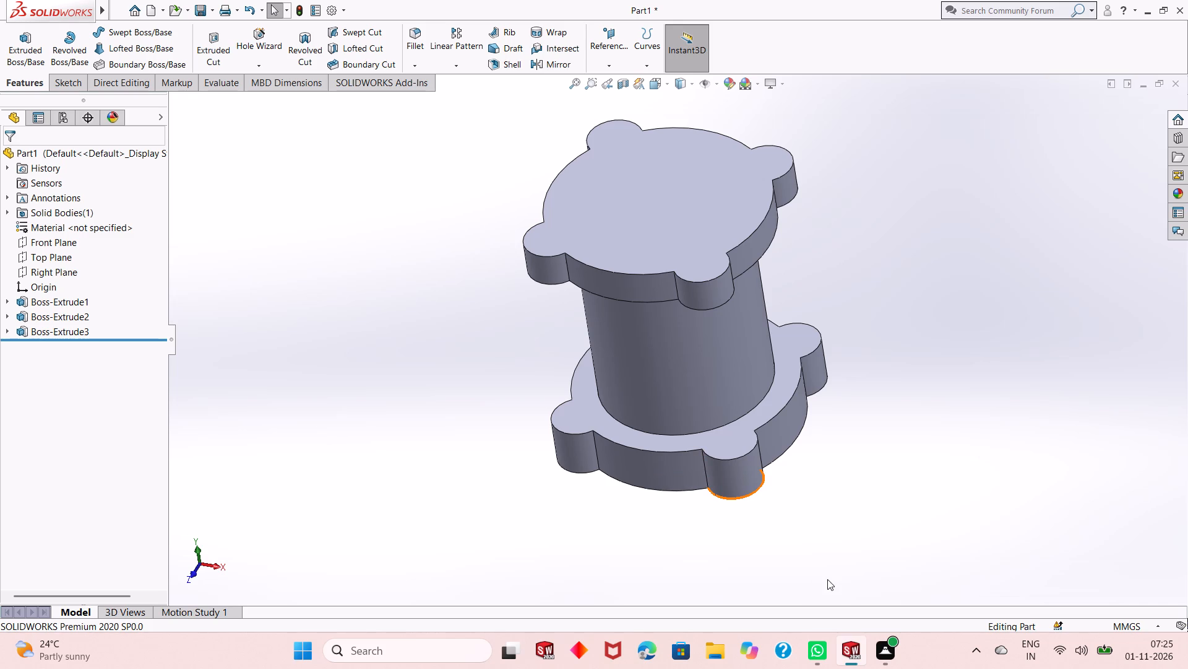
scroll(695, 440, "up", 1)
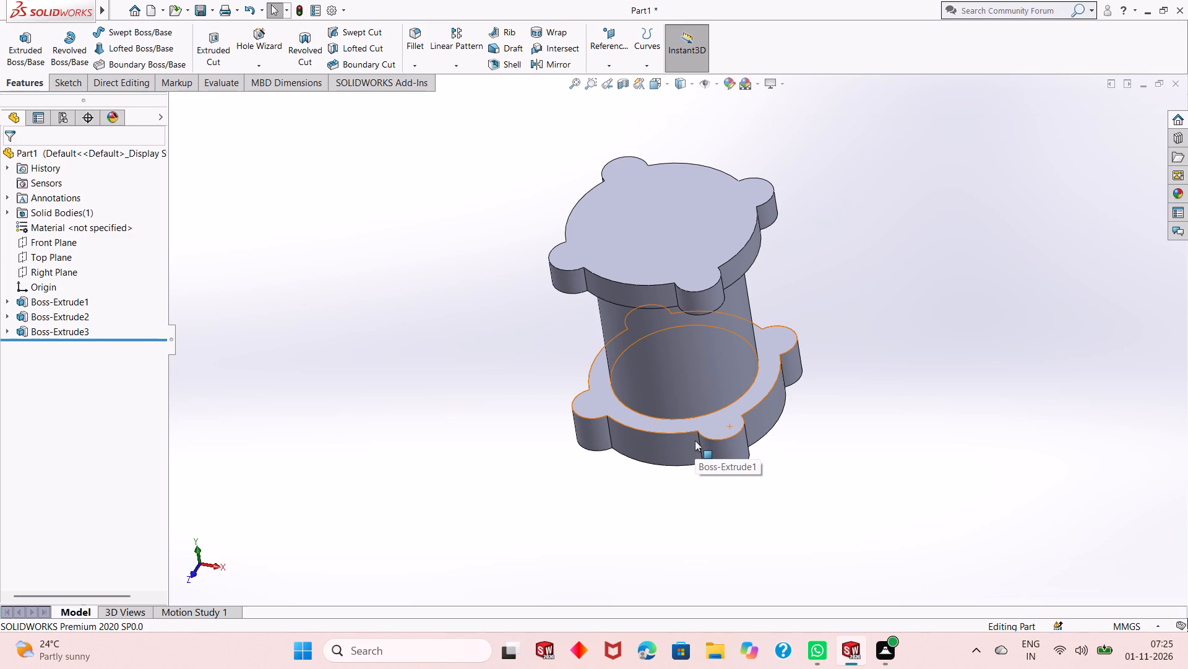
middle_click_drag(705, 505, 710, 447)
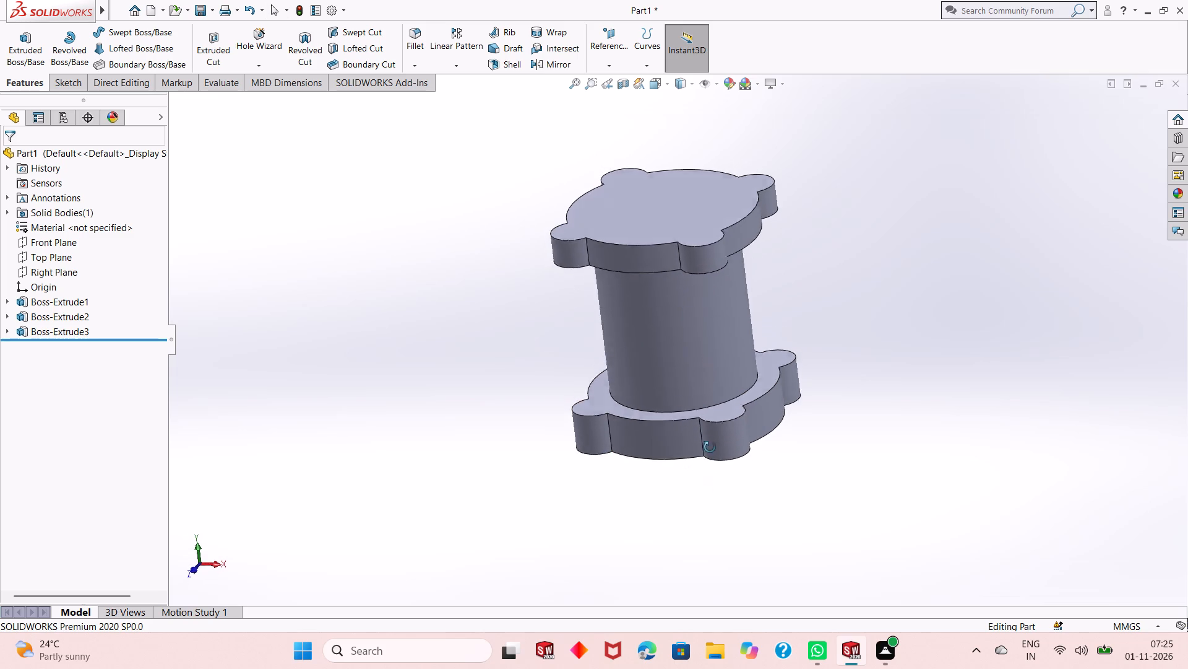
middle_click_drag(710, 447, 739, 434)
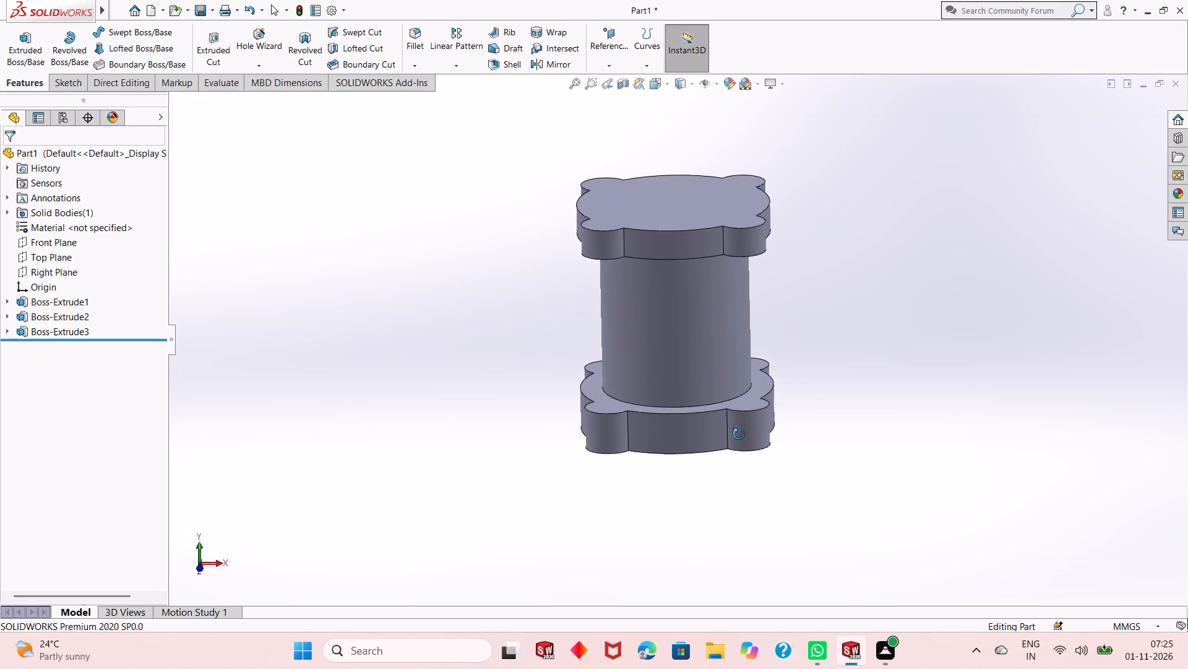
middle_click_drag(739, 434, 731, 608)
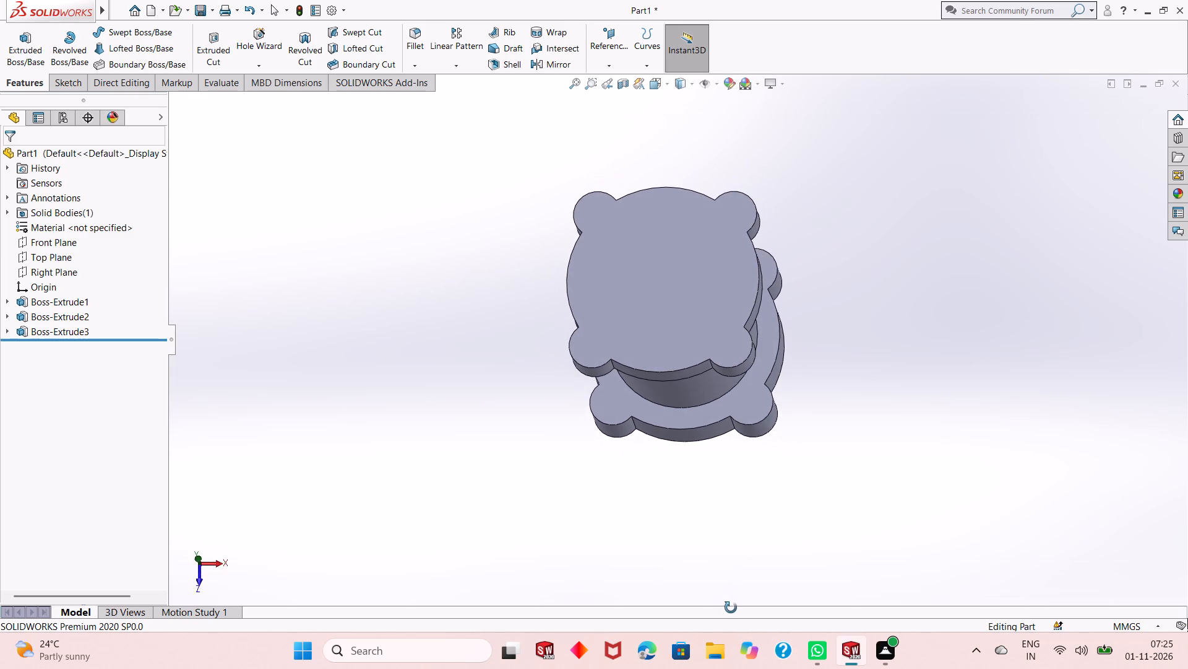
middle_click_drag(731, 608, 743, 424)
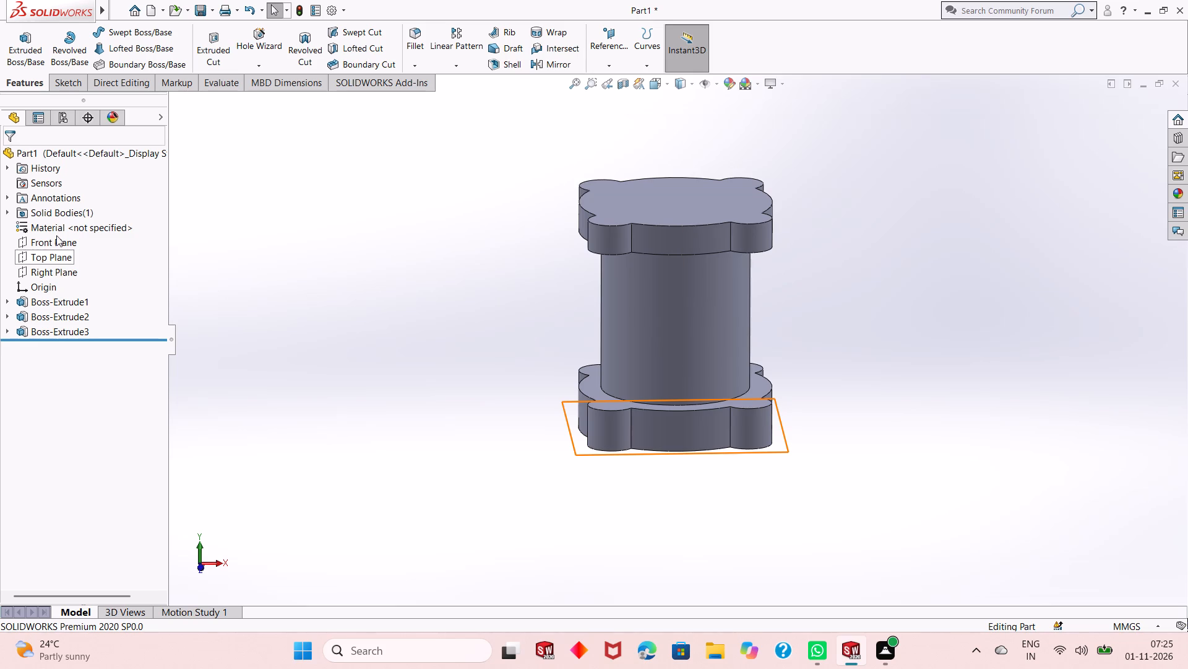
Create a reference plane offset 52.5 mm from the Right Plane.
left_click(66, 266)
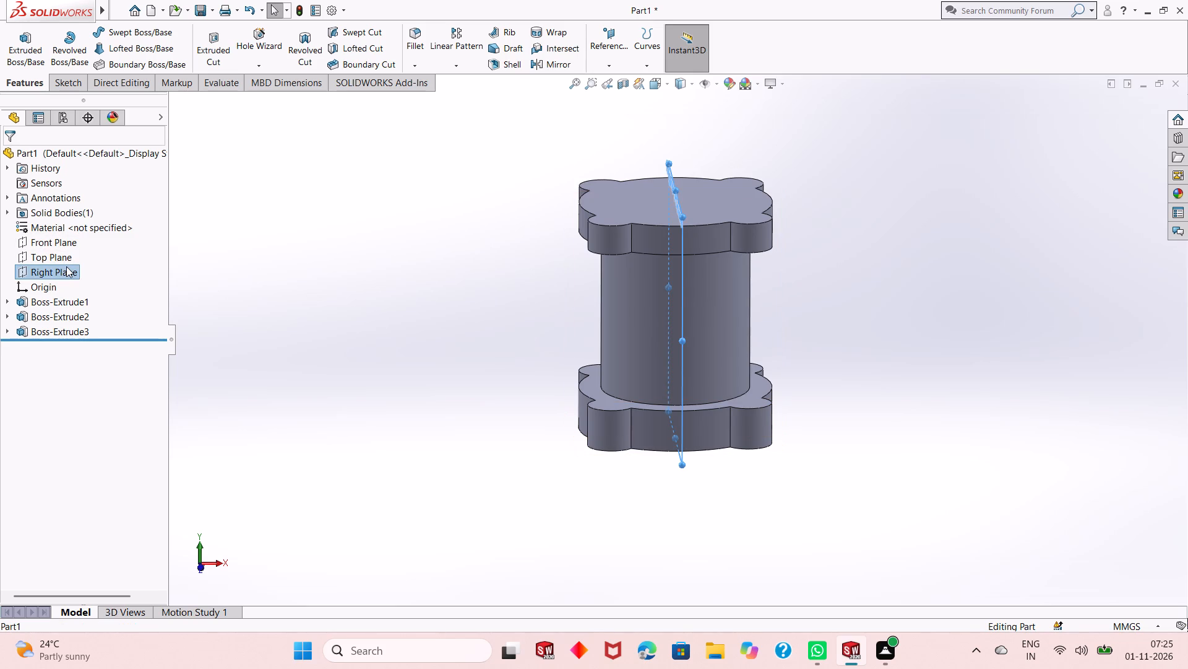
left_click(609, 43)
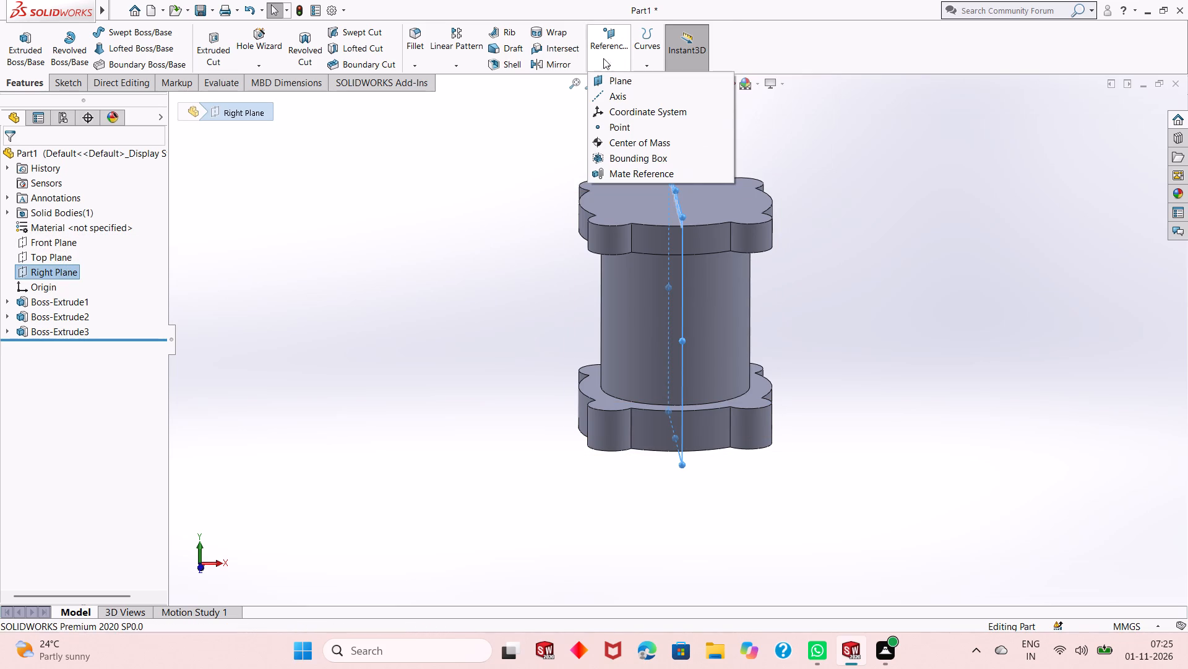
left_click(605, 79)
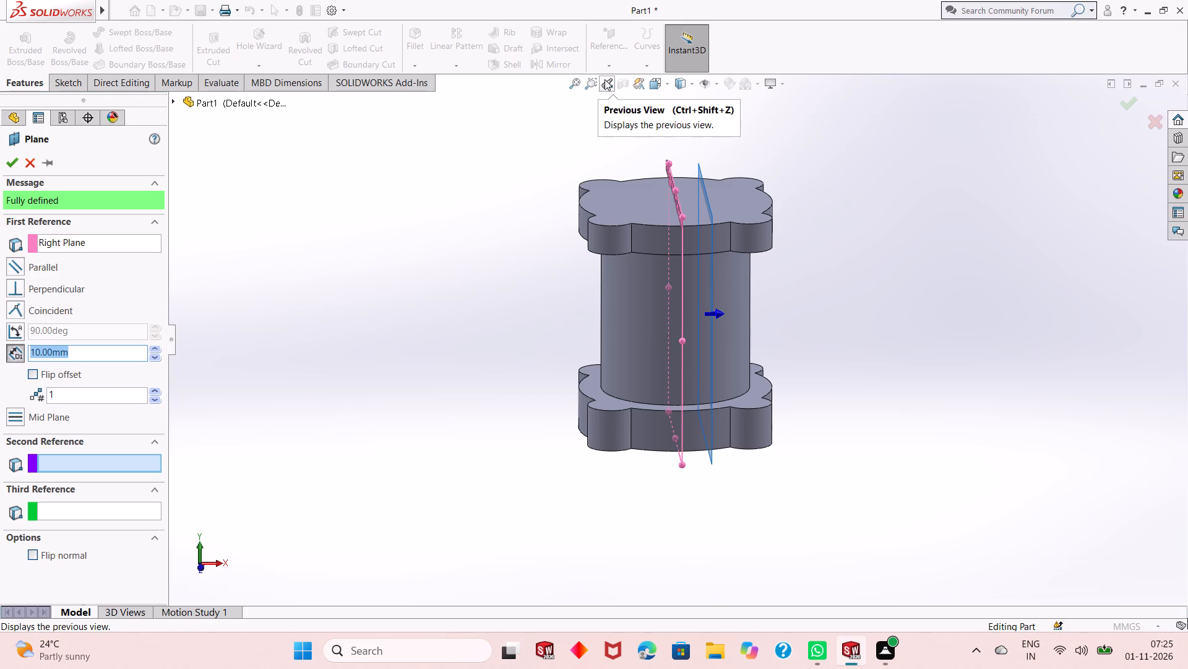
type("52.5")
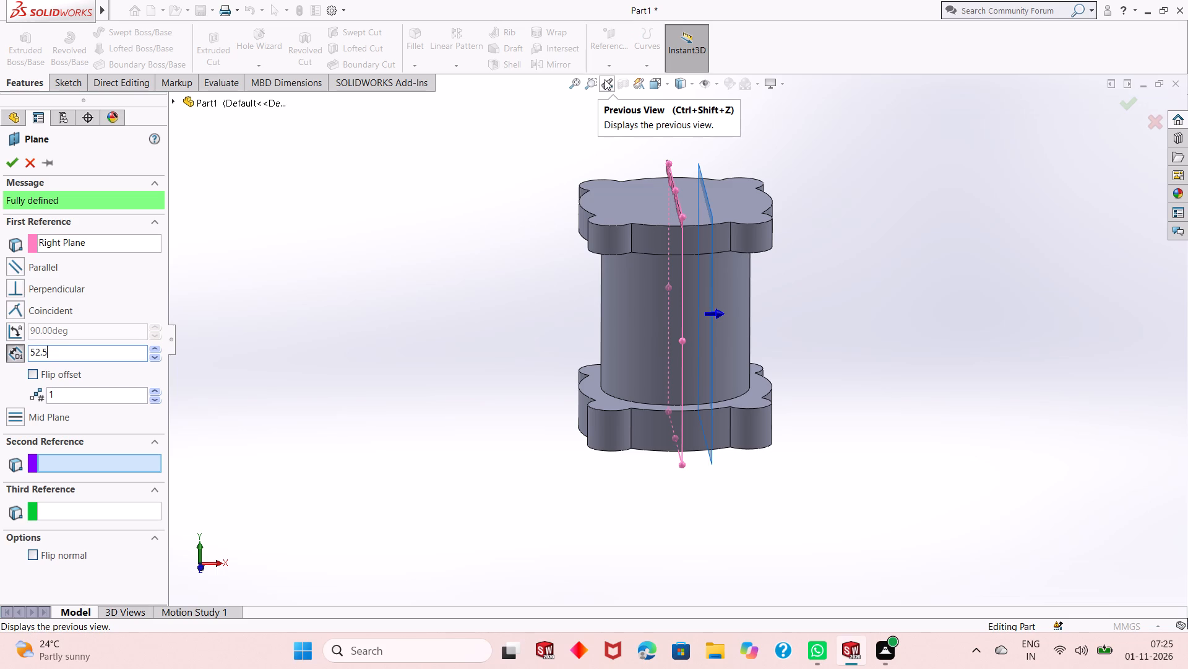
key("Return")
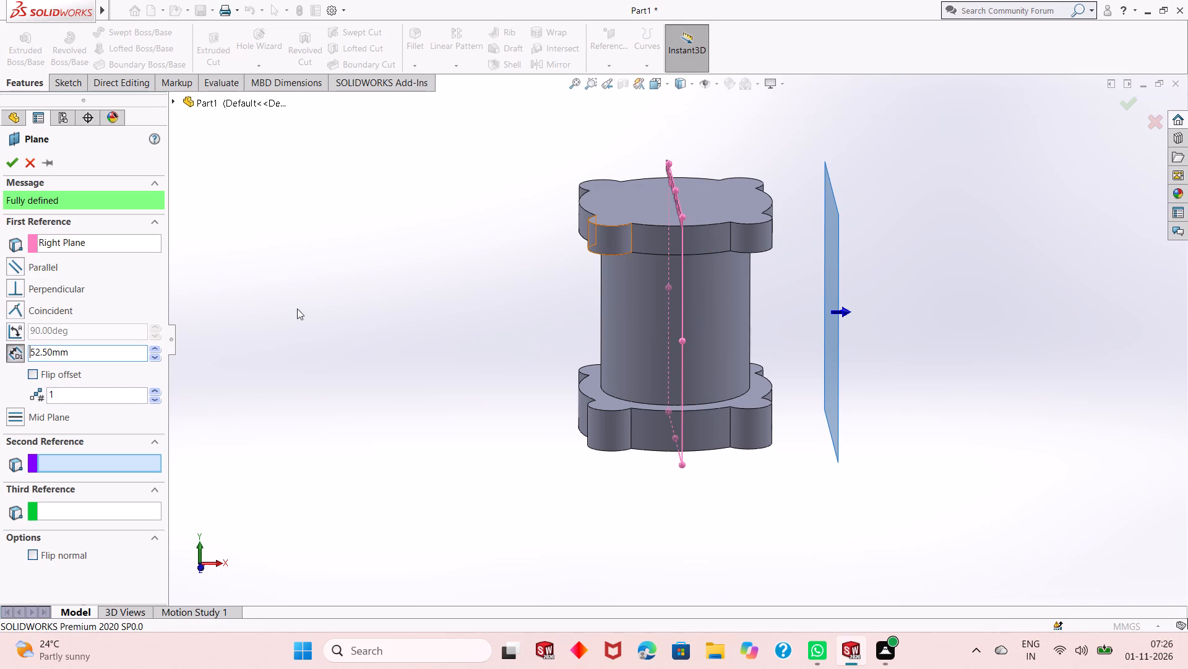
left_click(8, 160)
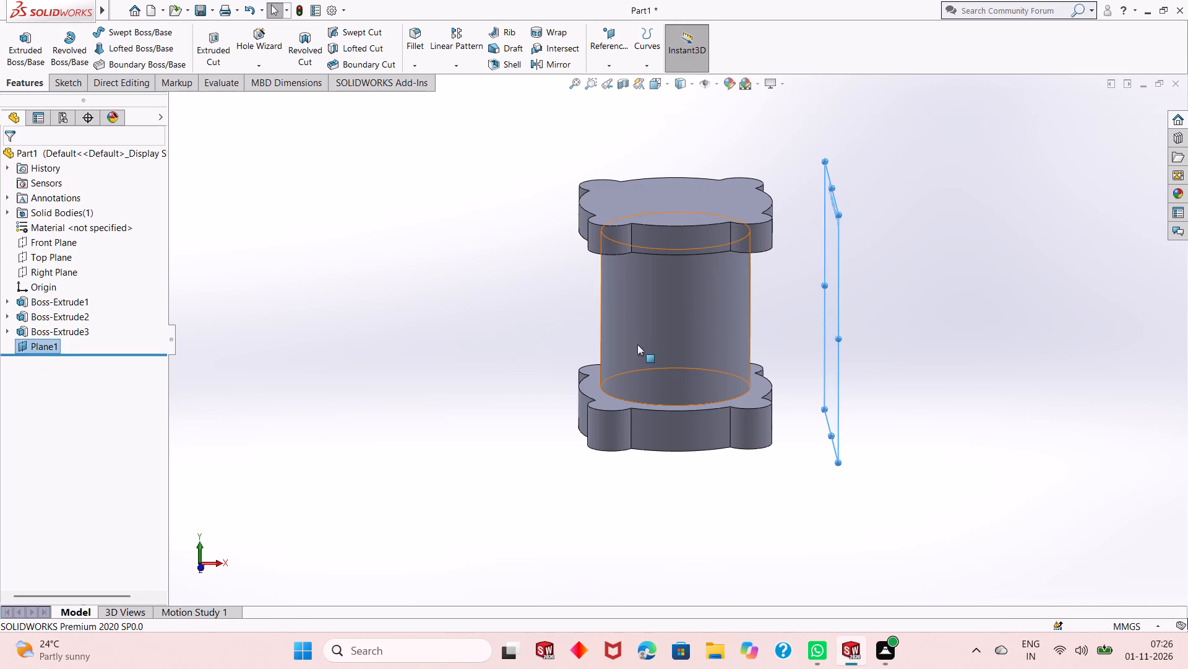
Start a sketch on the offset plane and draw a circle of about 15.5 mm radius, centred about 42 mm directly above the origin.
right_click(829, 306)
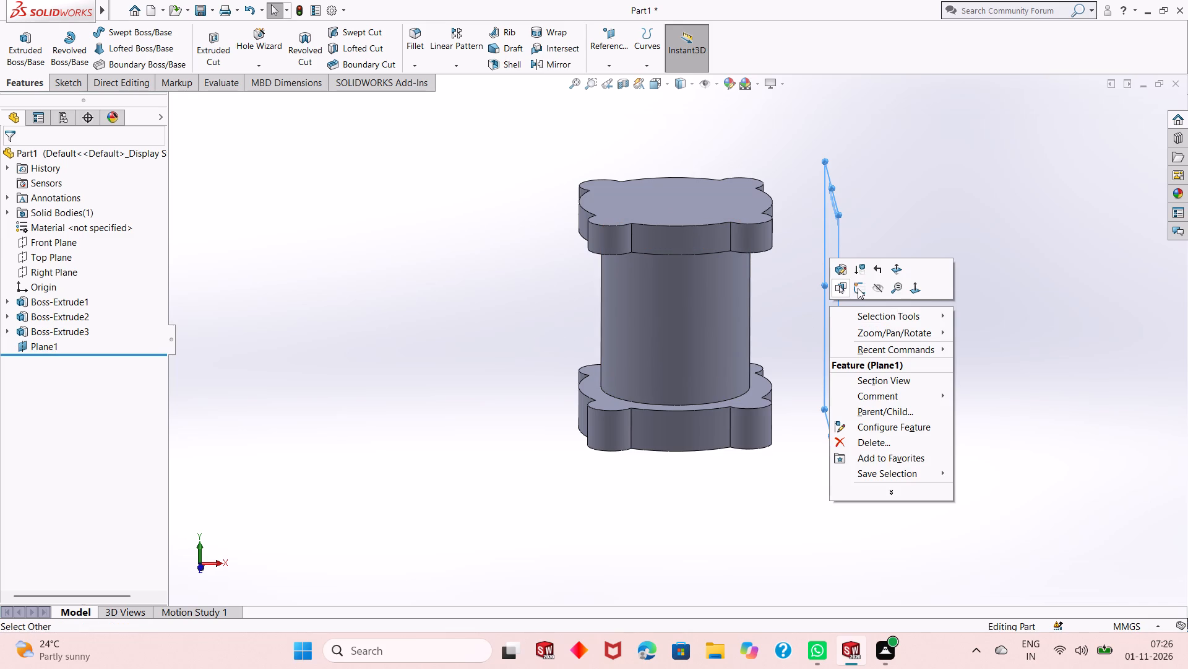
left_click(858, 288)
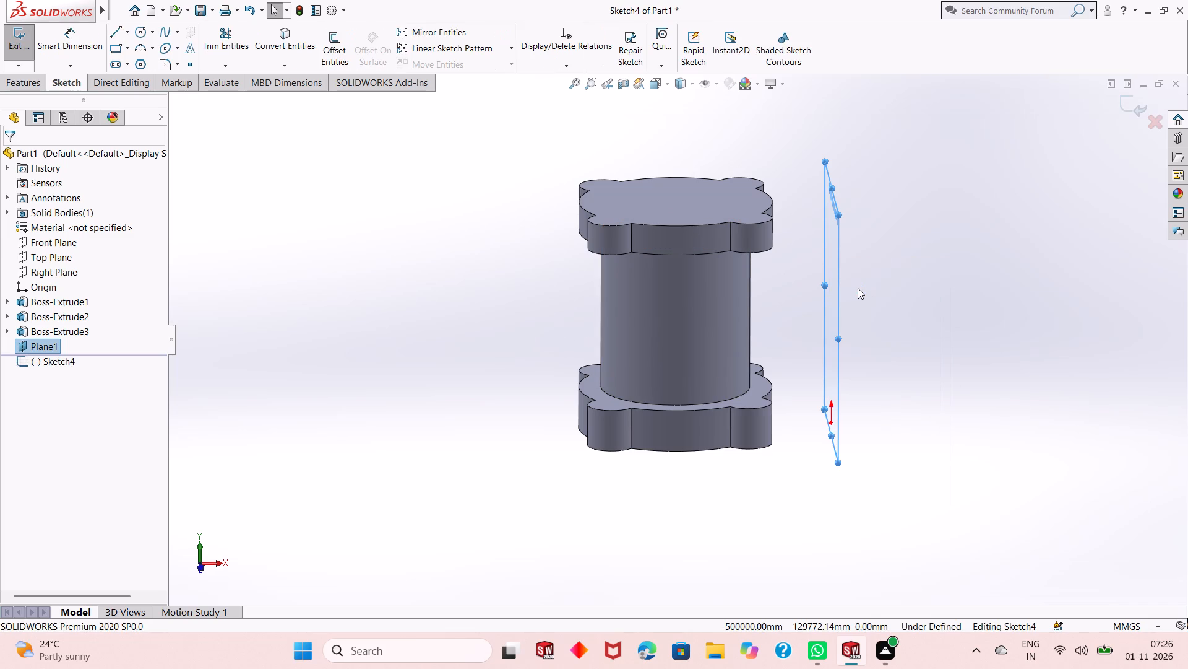
key("ctrl+8")
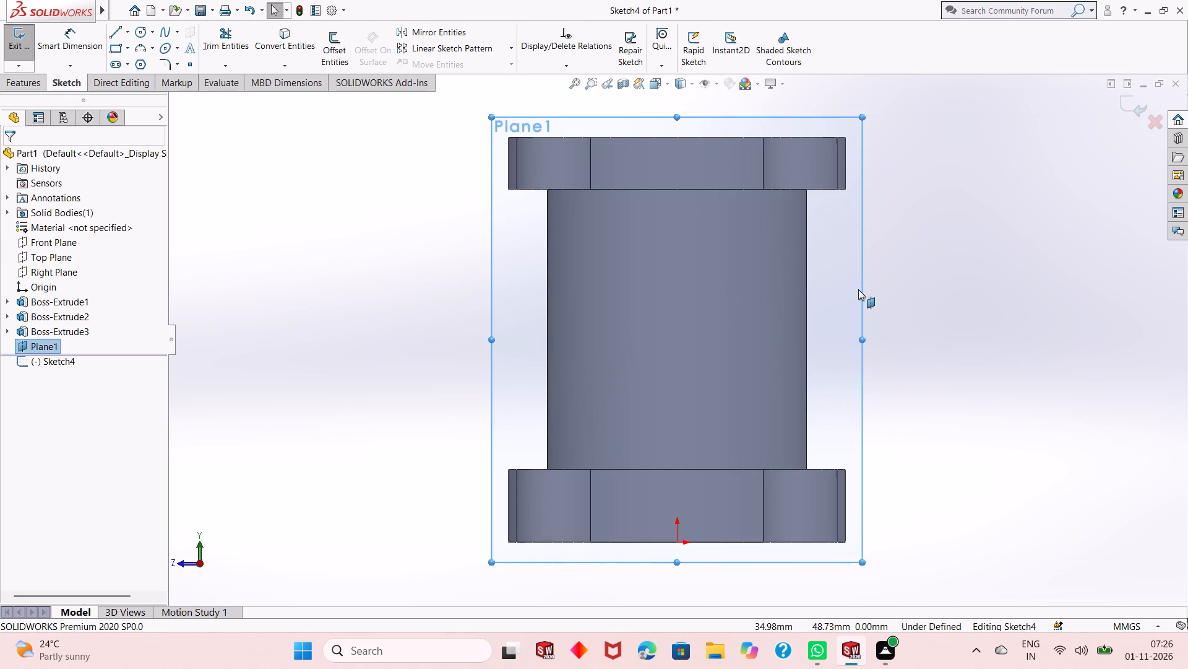
scroll(686, 368, "up", 2)
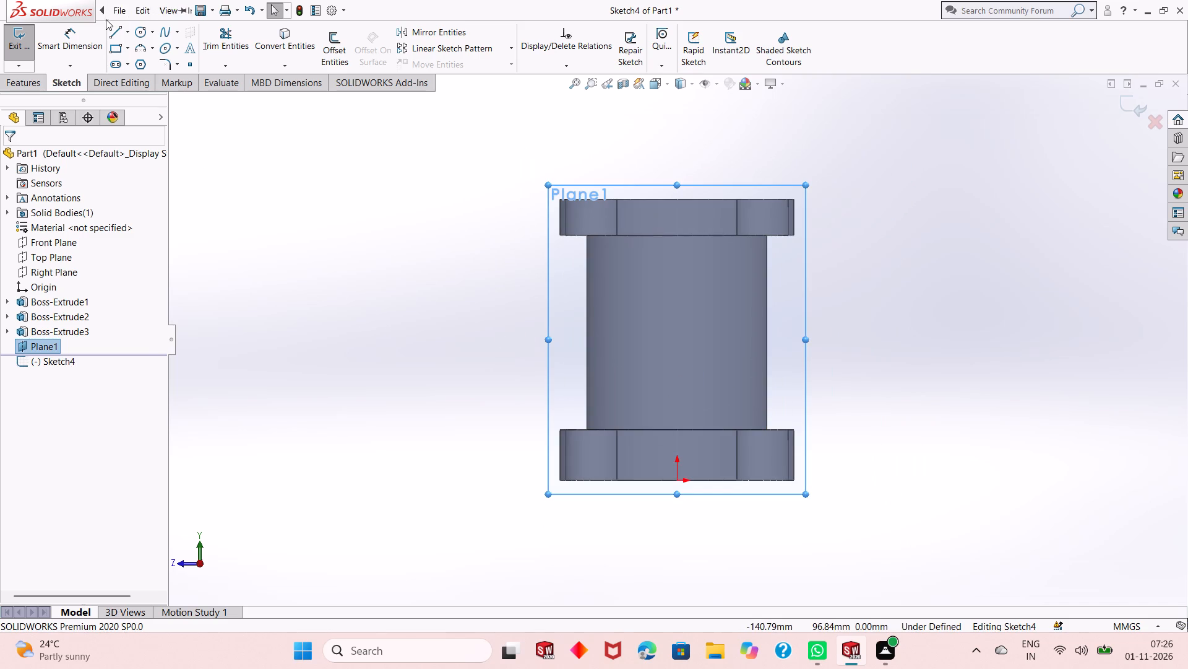
left_click(142, 31)
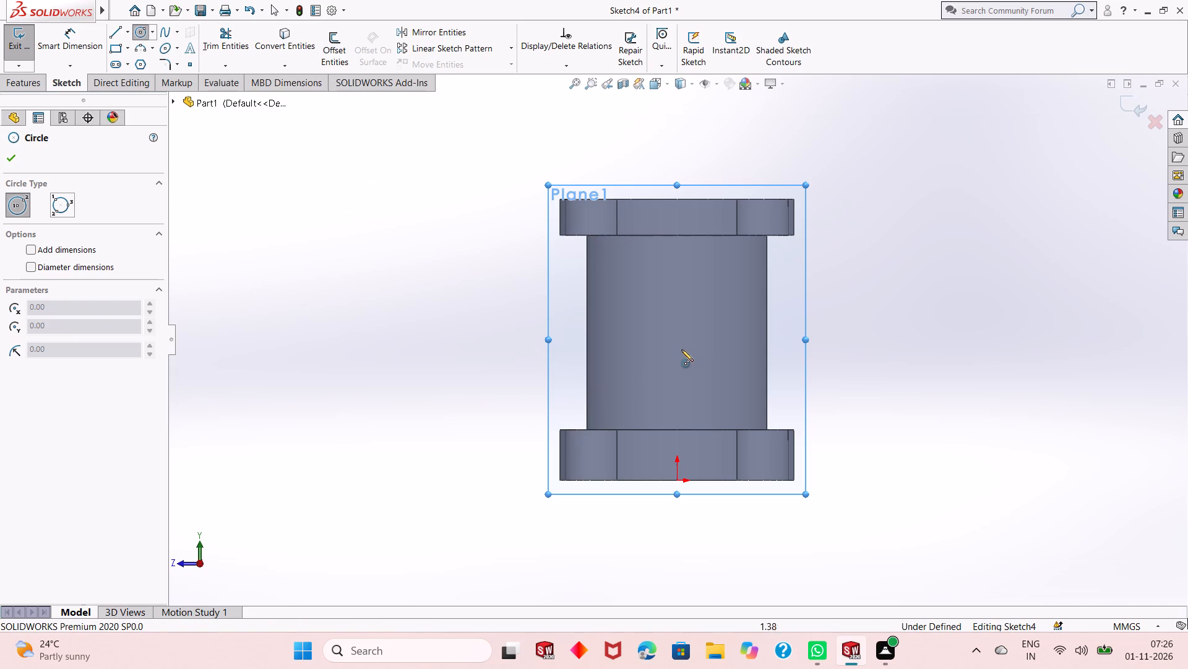
left_click(674, 329)
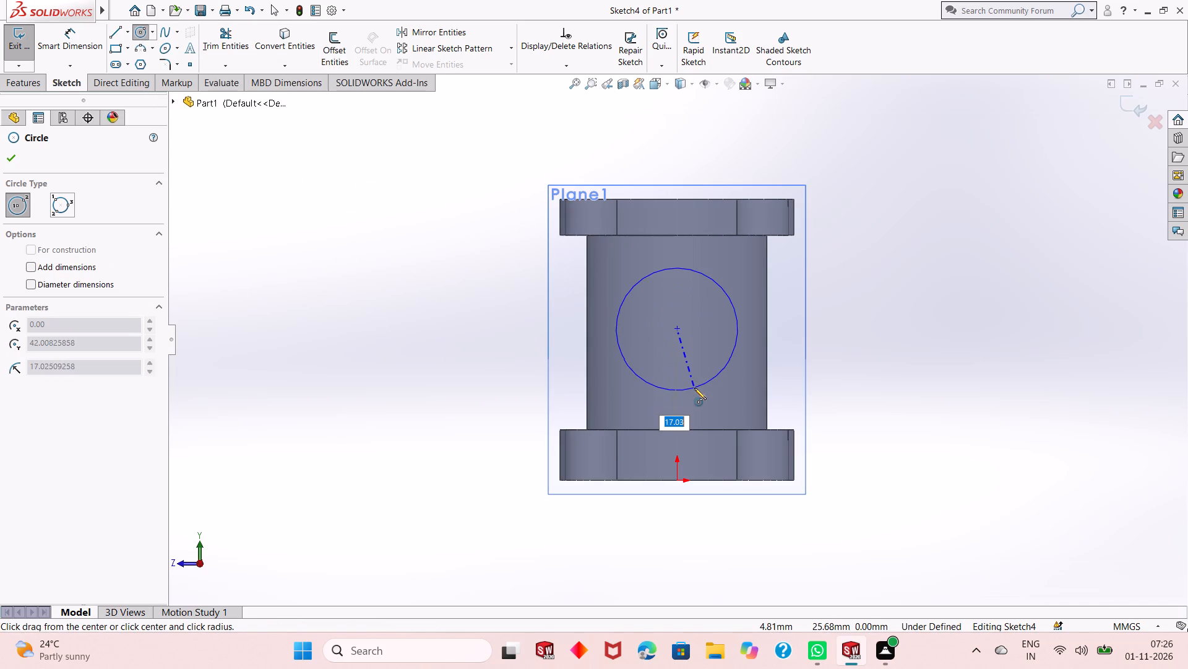
left_click(694, 382)
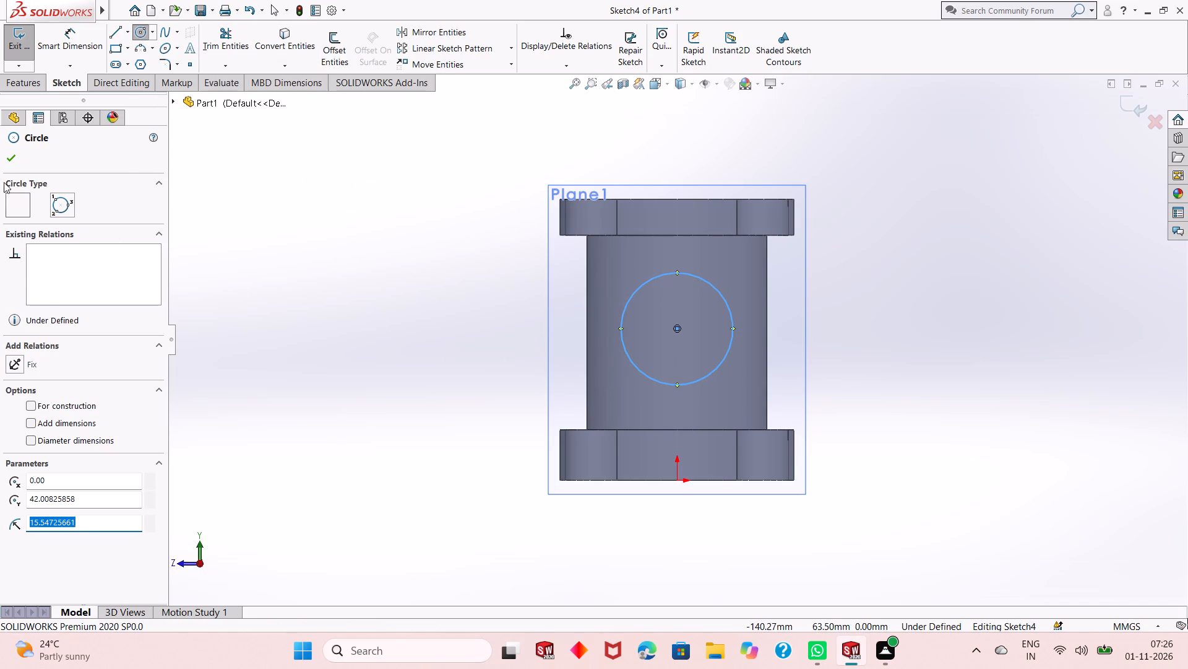
left_click(6, 163)
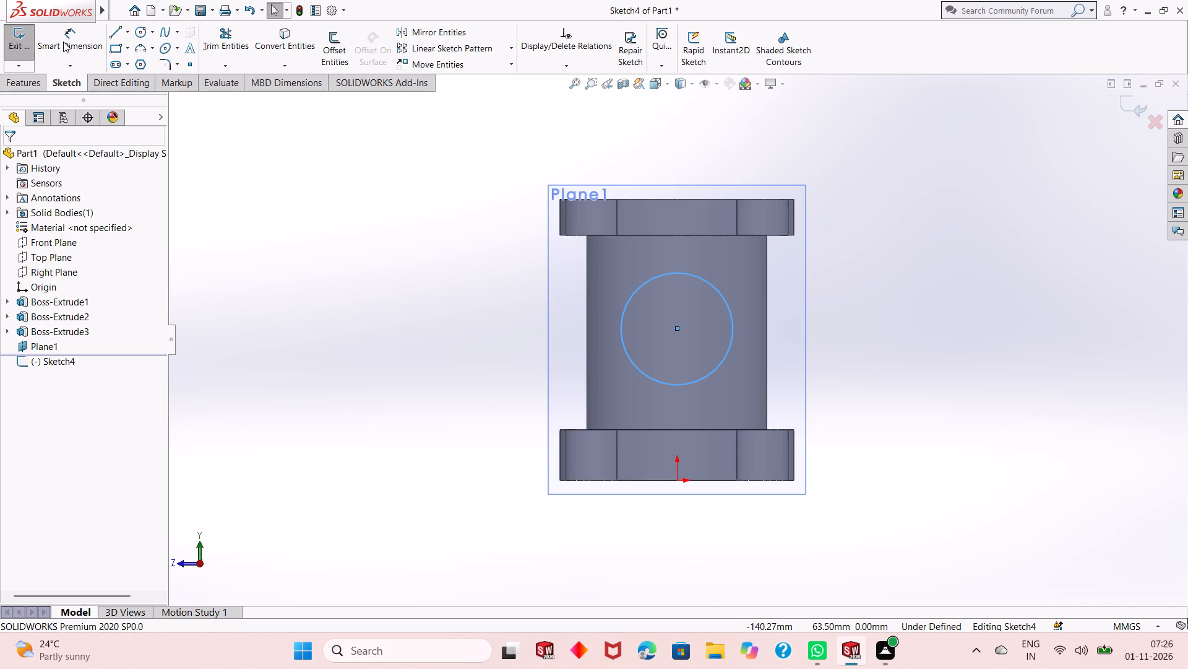
Dimension the sketched circle's diameter at 30 mm.
left_click(67, 43)
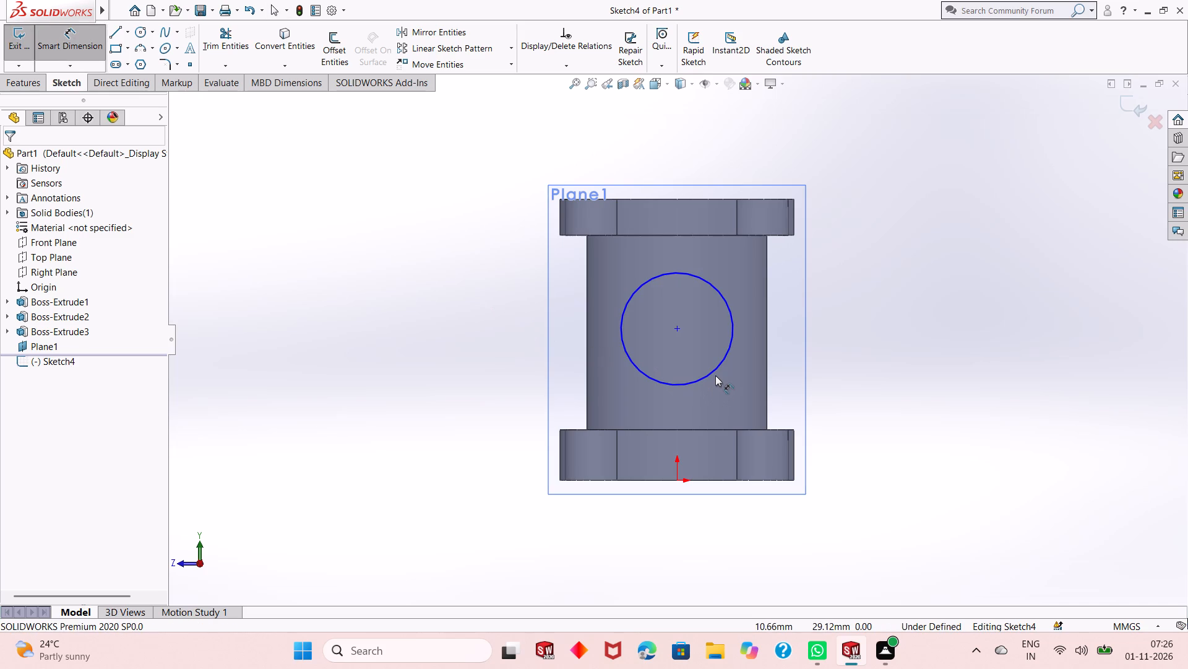
left_click(716, 364)
left_click(718, 369)
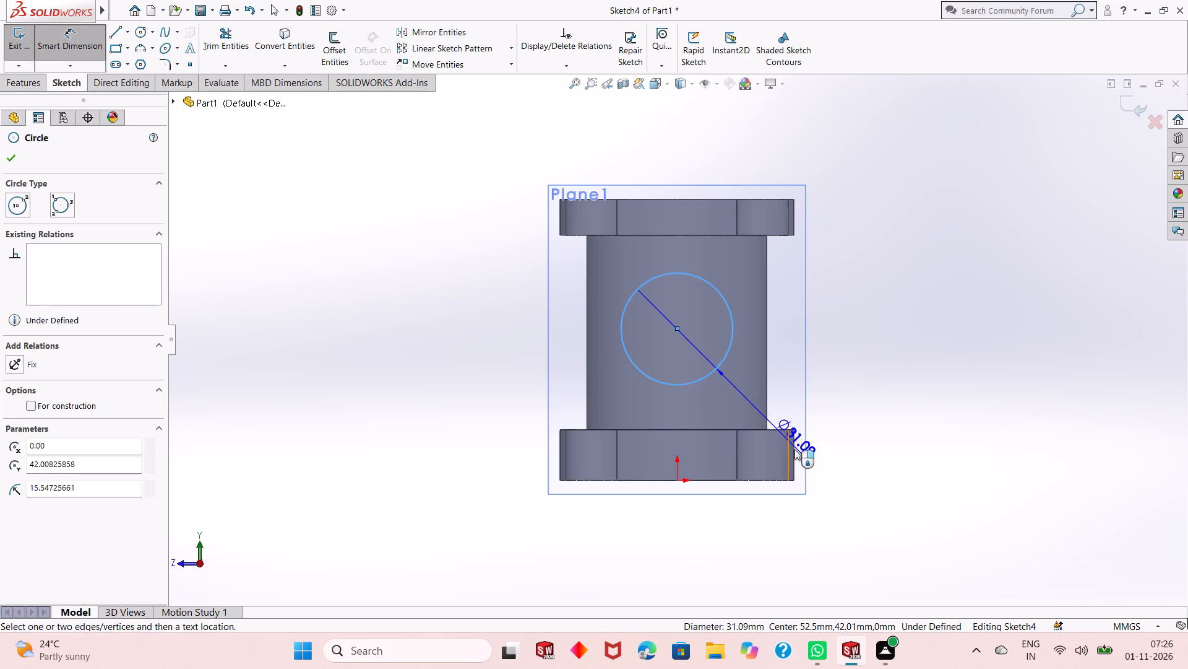
left_click(864, 491)
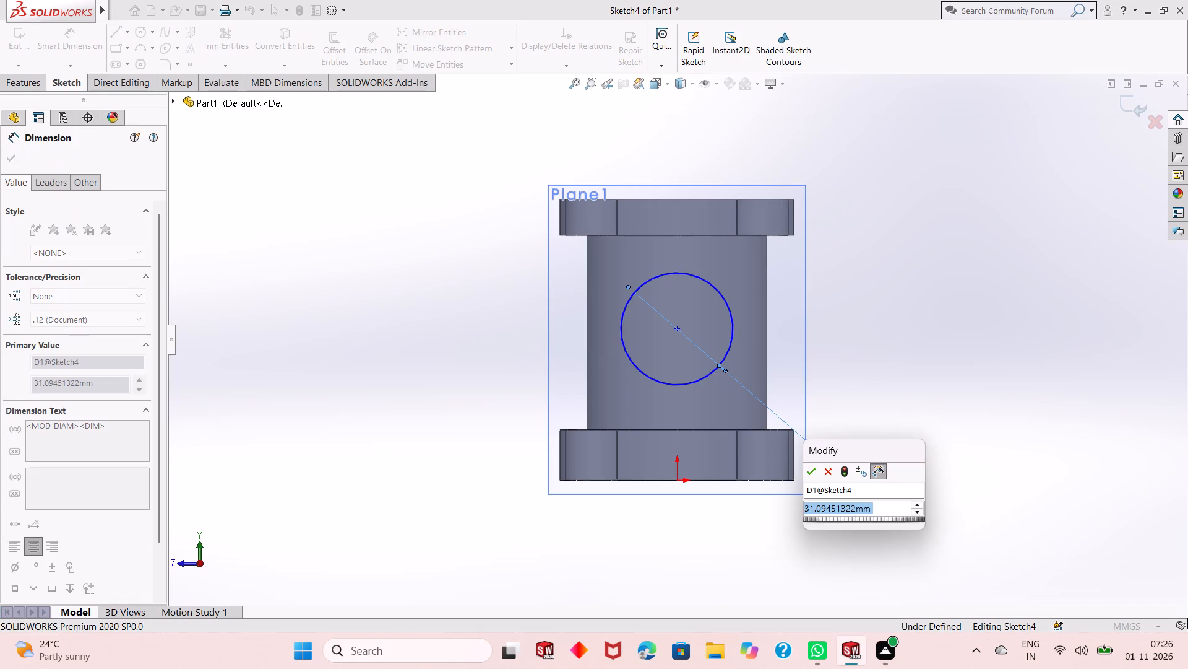
type("30")
key("Return")
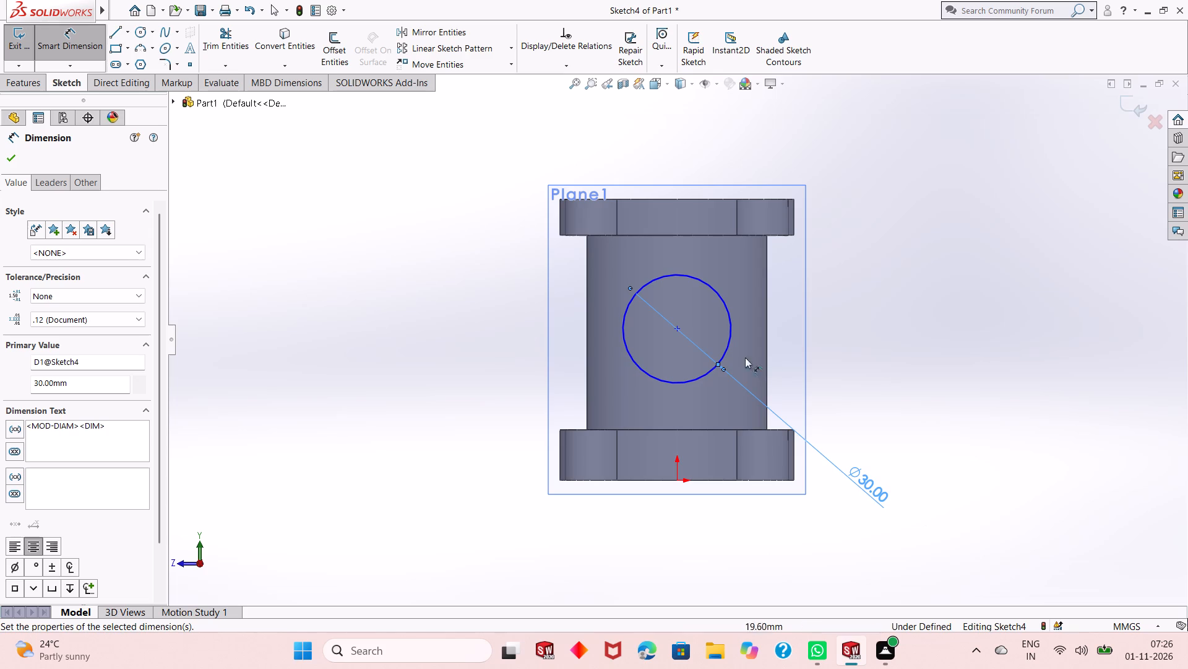
Dimension the circle's centre at a vertical distance of 43 mm from the origin.
left_click(675, 330)
left_click(677, 481)
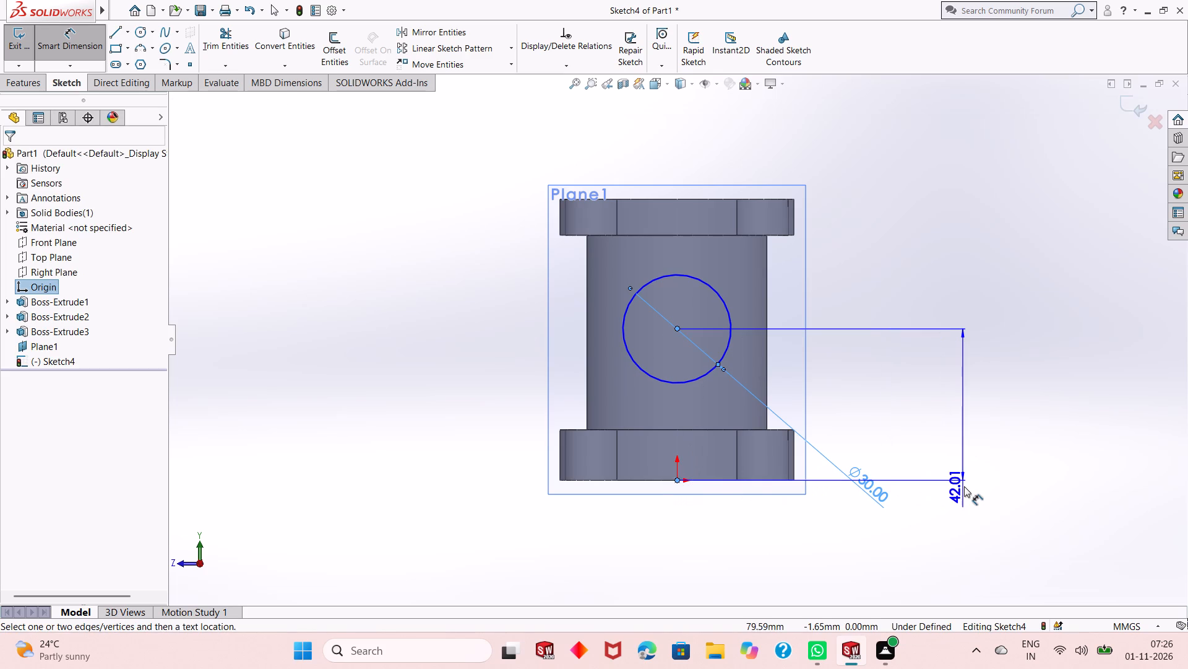
left_click(964, 486)
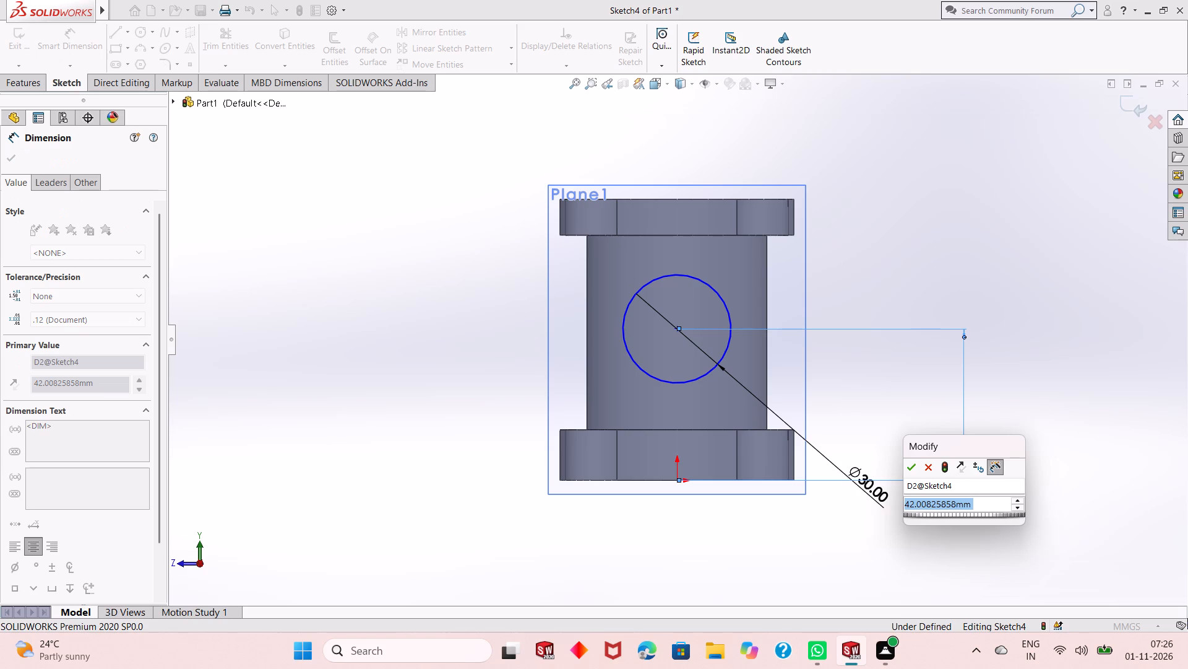
type("43")
key("Return")
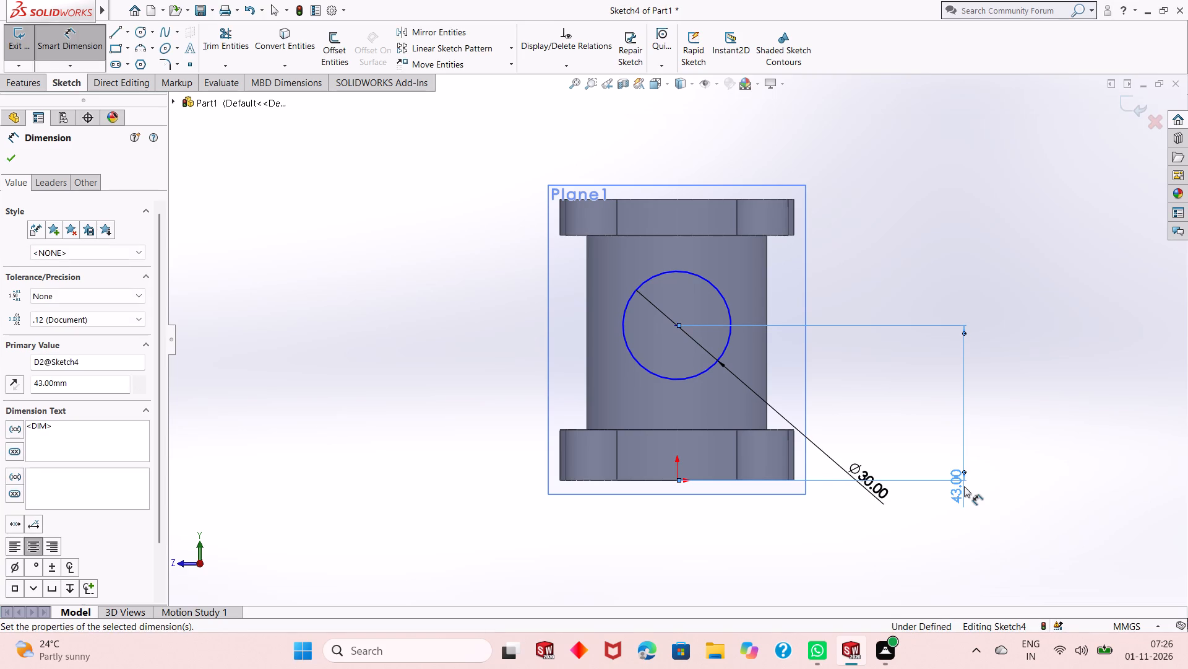
right_click(949, 224)
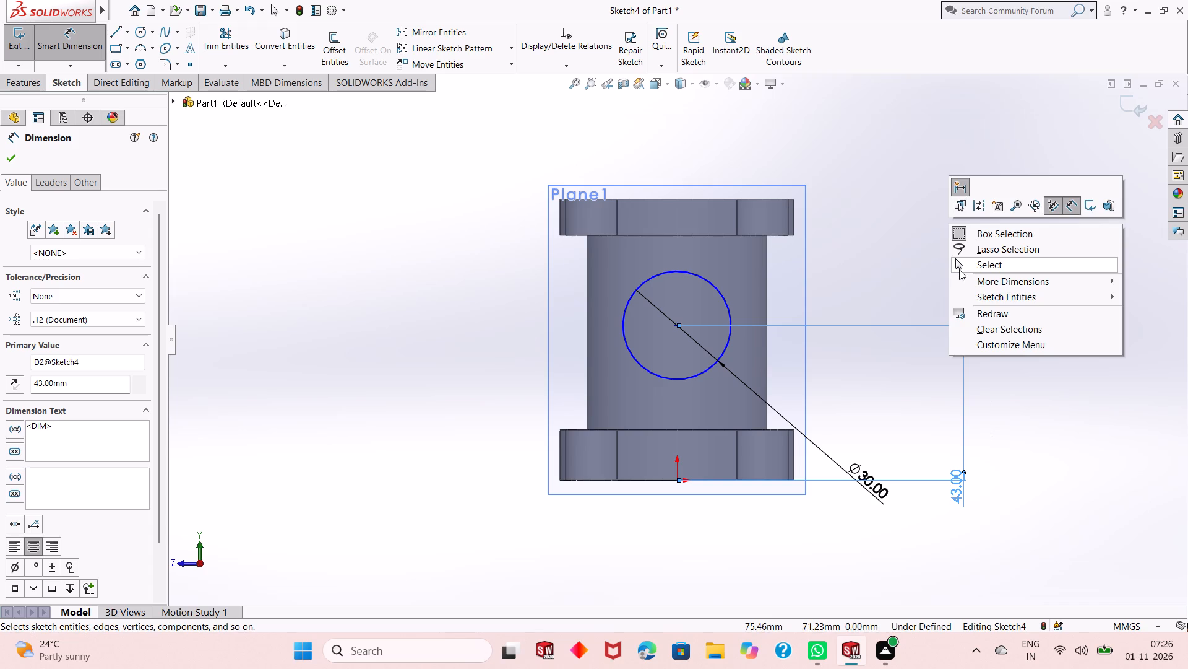
left_click(965, 268)
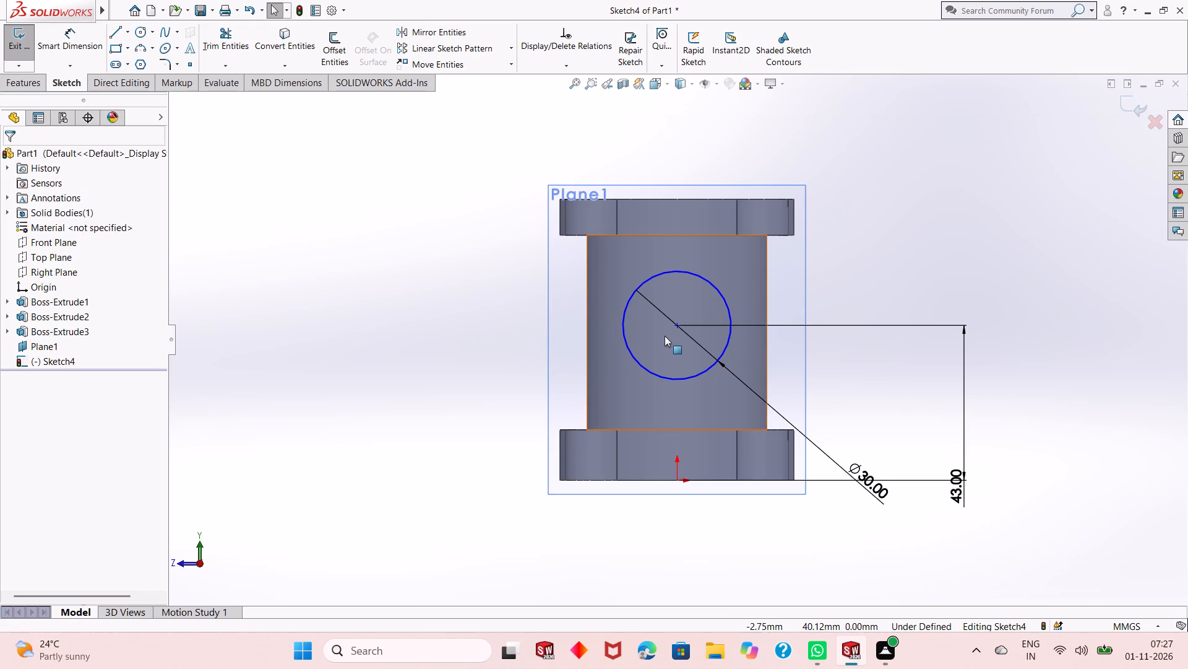
Add a vertical relation between the circle's centre and the origin.
left_click(674, 327)
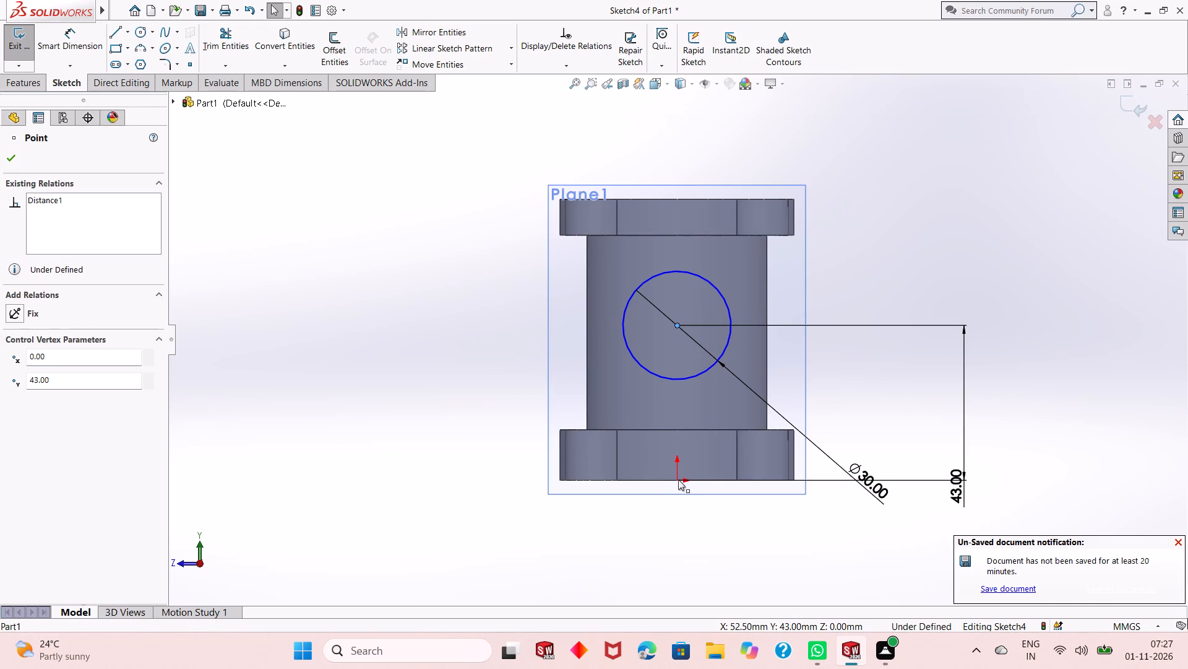
left_click(678, 479, "ctrl")
left_click(731, 422)
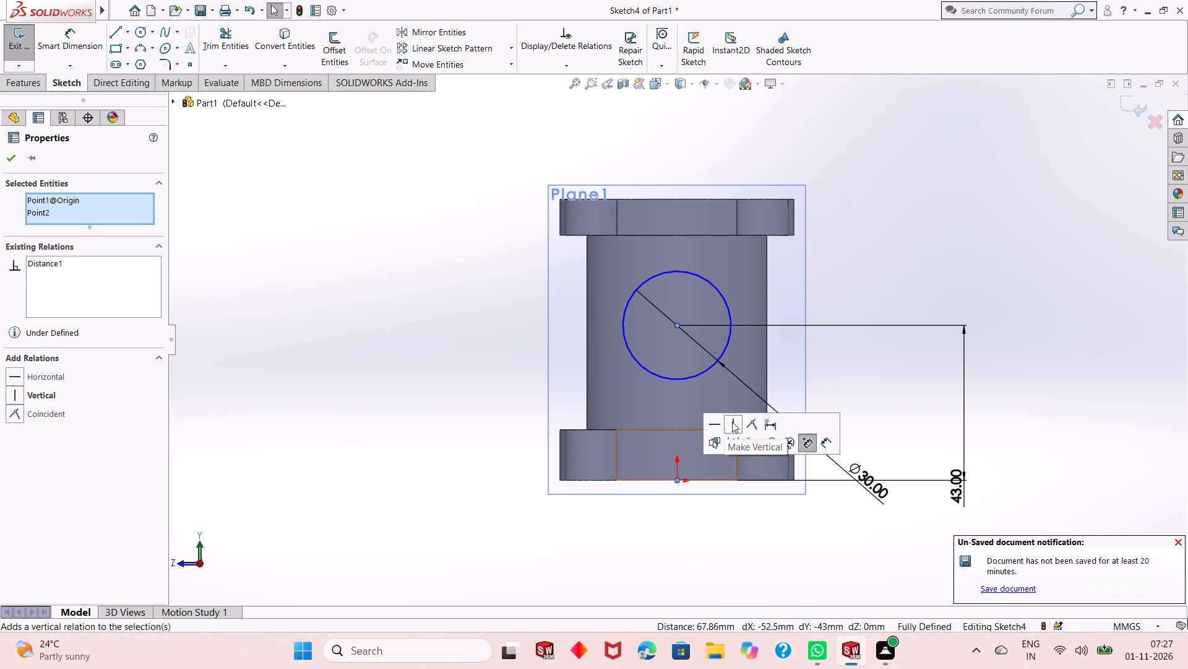
left_click(11, 164)
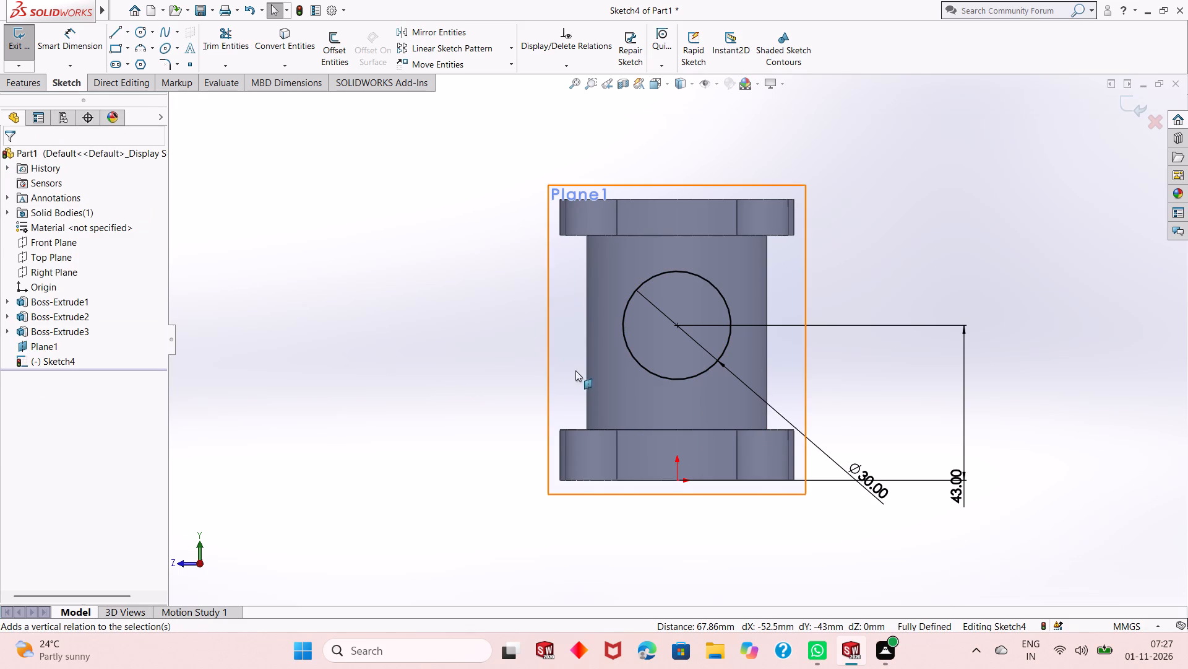
Extrude the 30 mm circle in the reversed direction, toward the cylindrical body, with the Up To Next end condition, merging the result.
scroll(576, 369, "up", 2)
scroll(690, 354, "down", 2)
middle_click_drag(703, 358, 686, 372)
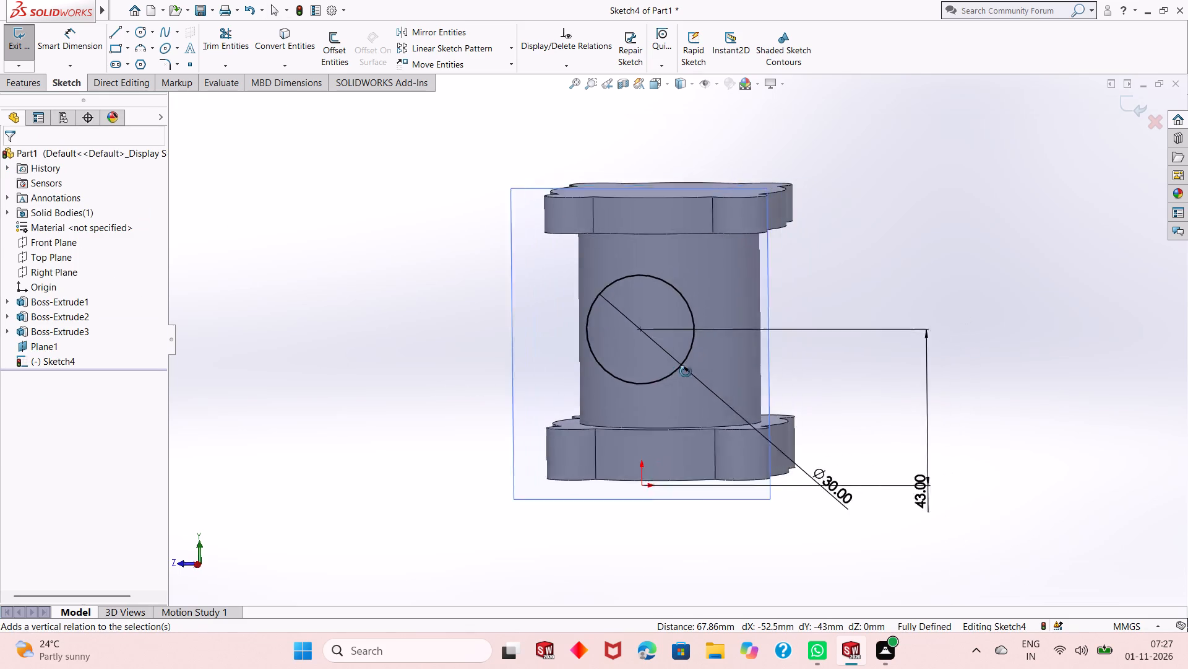
middle_click_drag(686, 372, 603, 370)
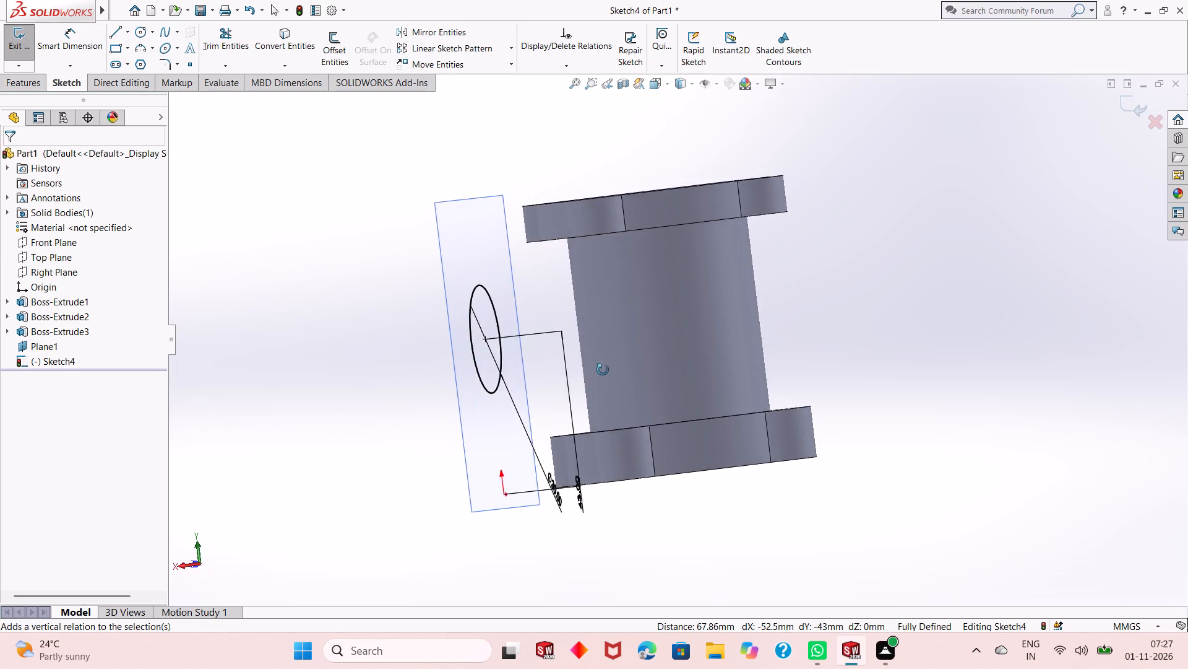
middle_click_drag(603, 370, 667, 387)
middle_click_drag(627, 348, 621, 338)
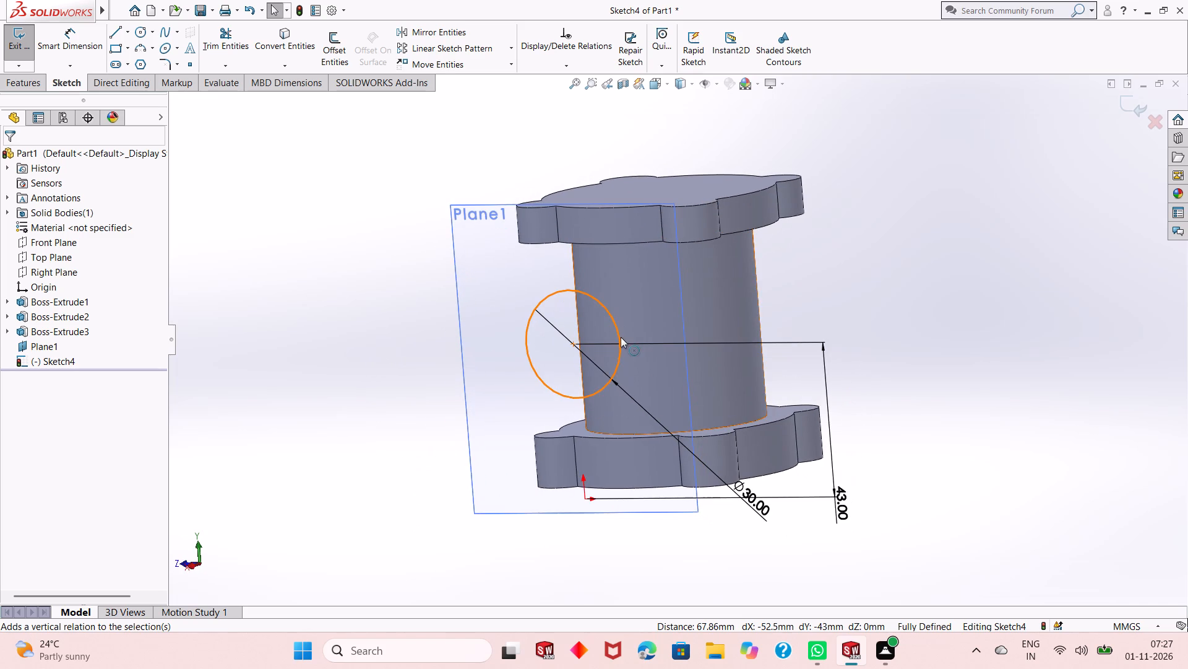
middle_click_drag(626, 400, 611, 408)
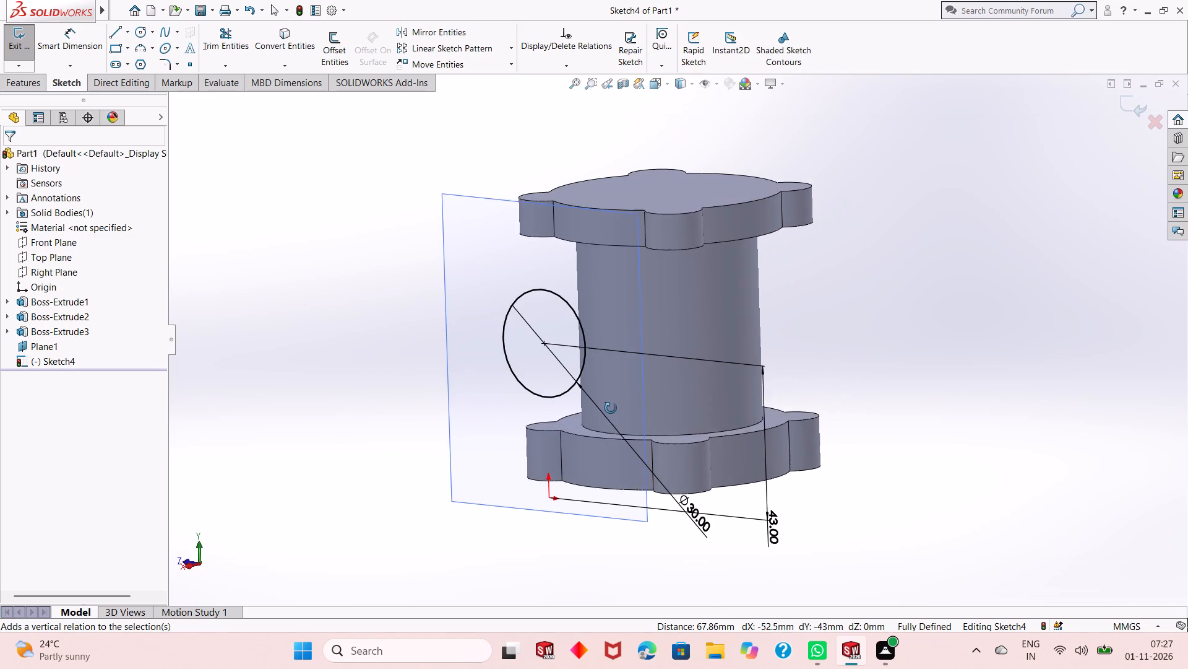
middle_click_drag(611, 408, 611, 410)
left_click(39, 84)
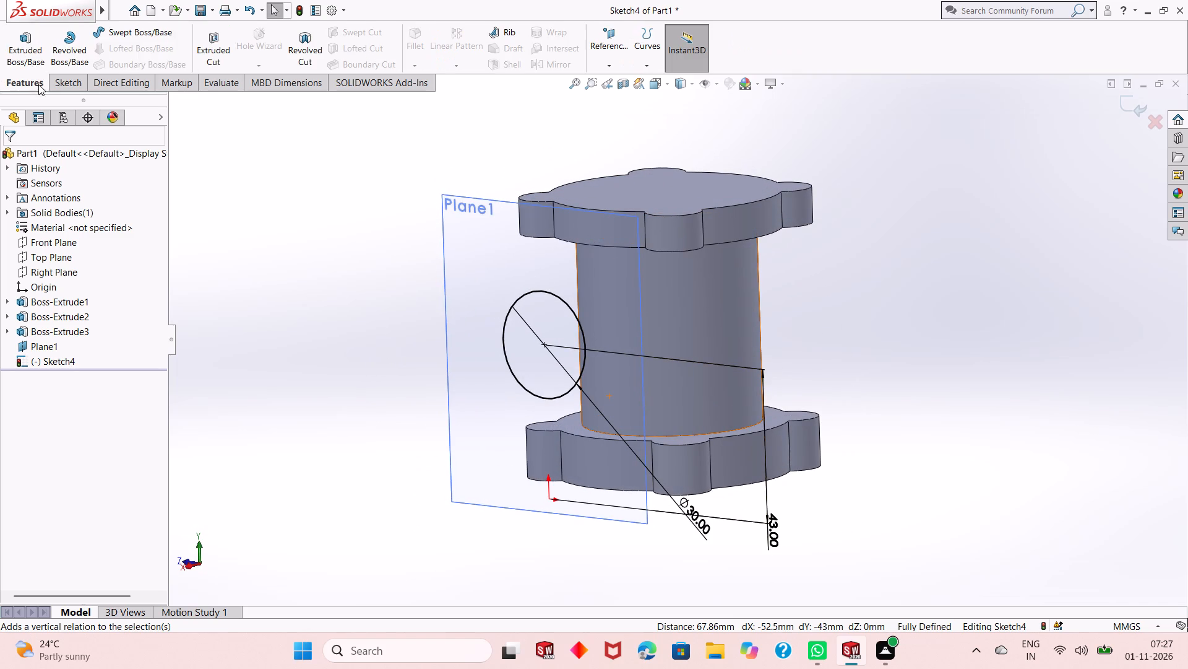
left_click(34, 59)
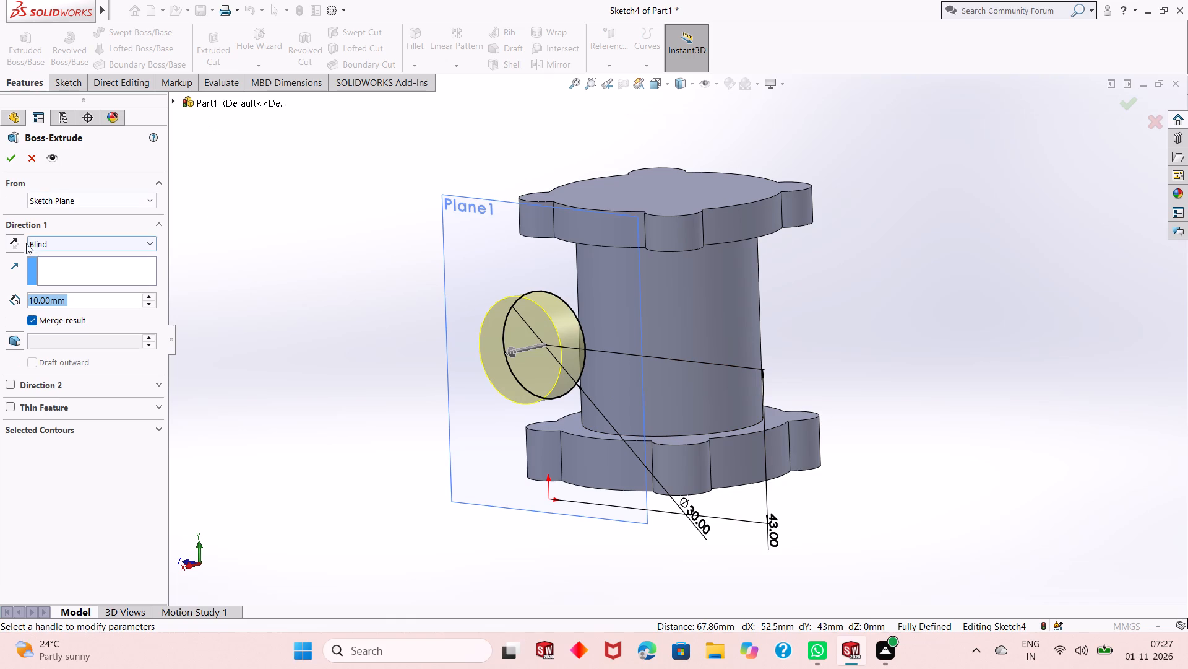
left_click(17, 245)
left_click(79, 297)
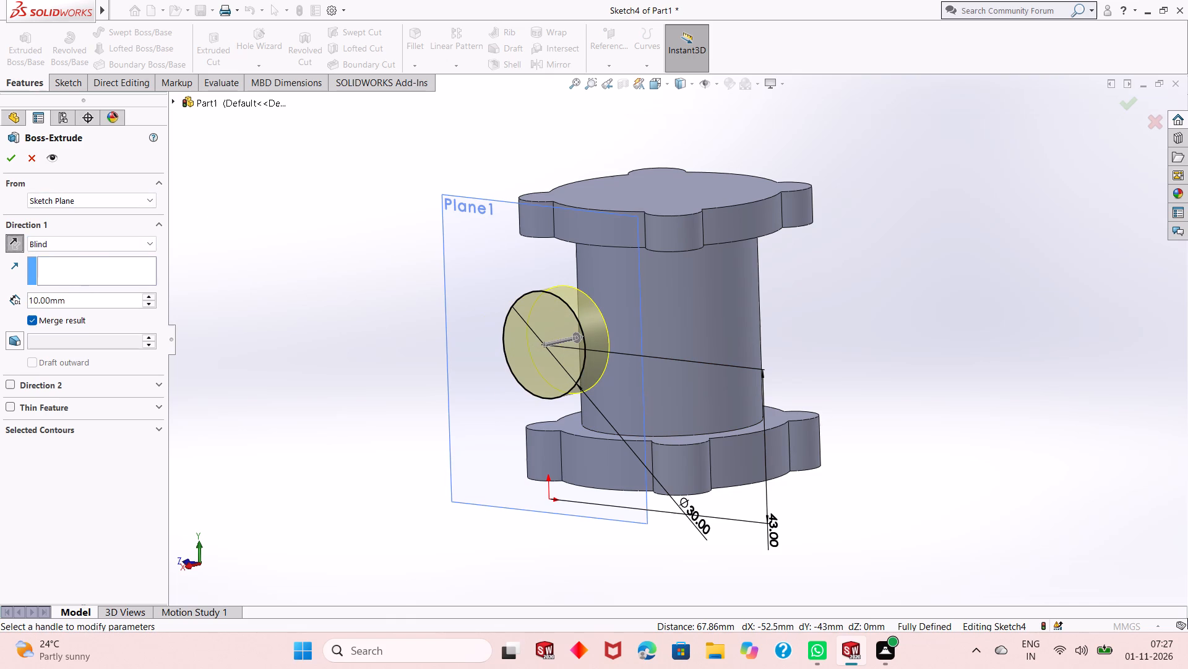
left_click(94, 248)
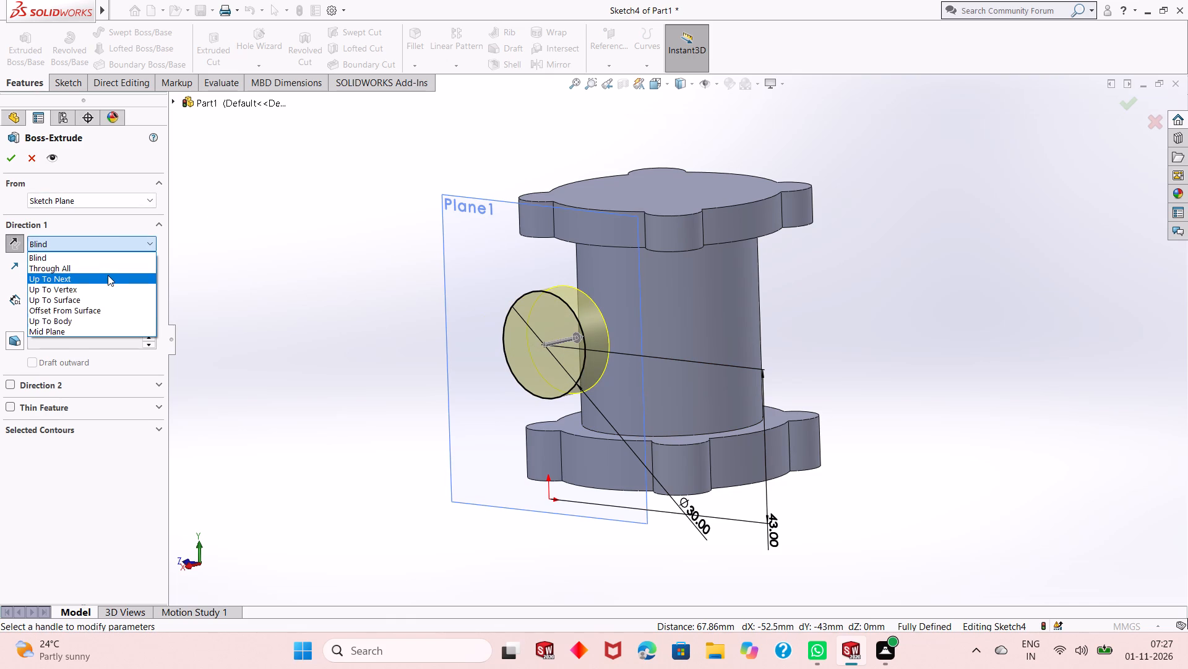
left_click(108, 275)
middle_click_drag(379, 313, 243, 348)
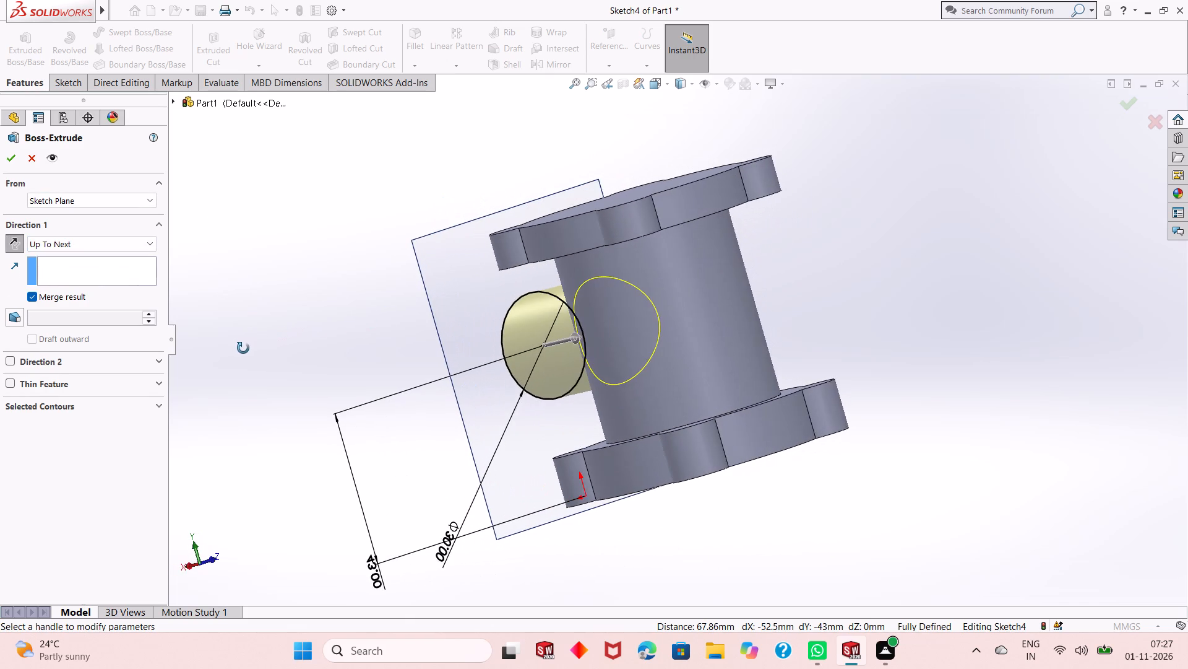
middle_click_drag(243, 348, 289, 329)
scroll(289, 329, "up", 1)
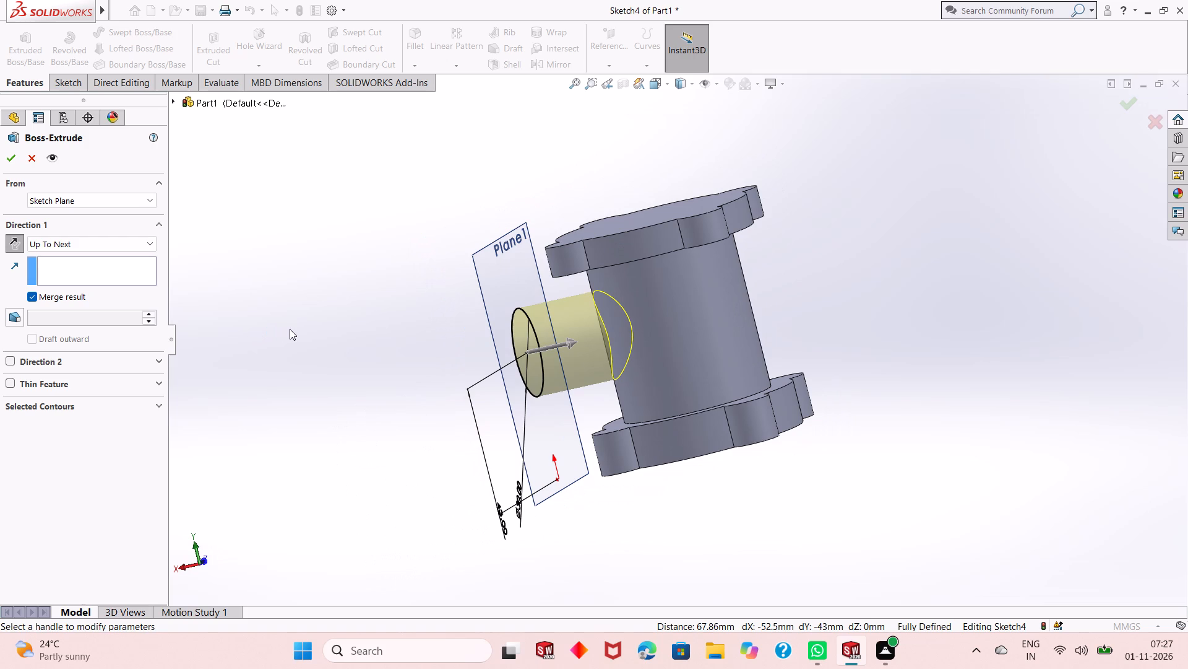
left_click(7, 158)
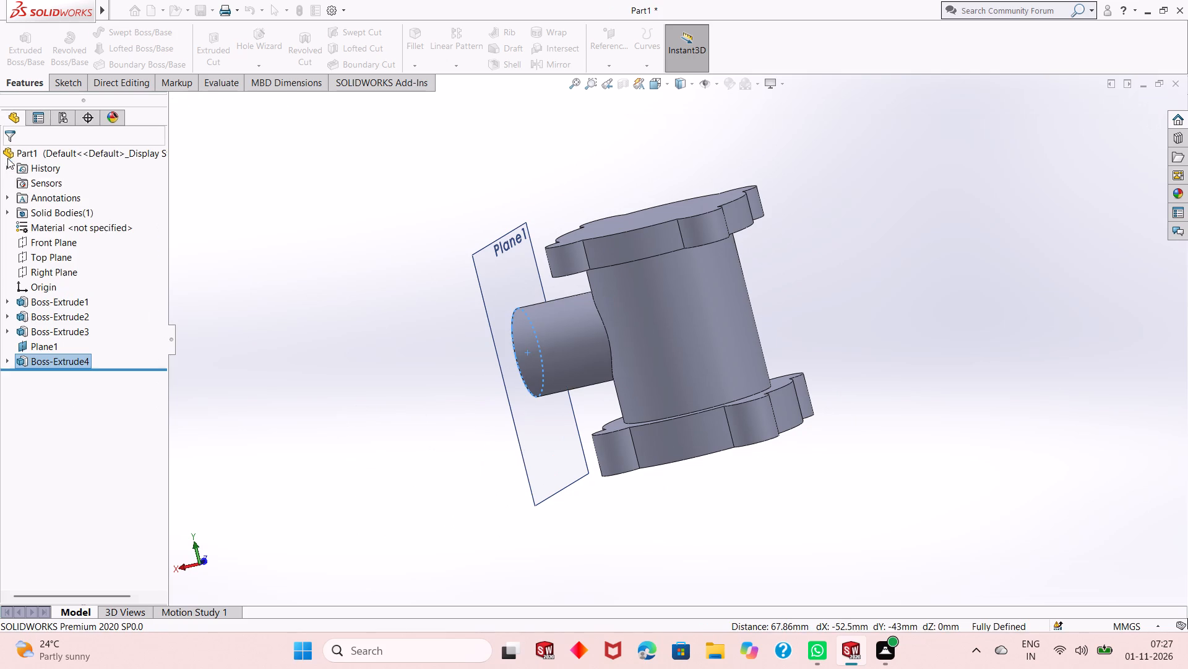
Hide the offset reference plane at the outer end of the side boss.
left_click(444, 368)
right_click(503, 268)
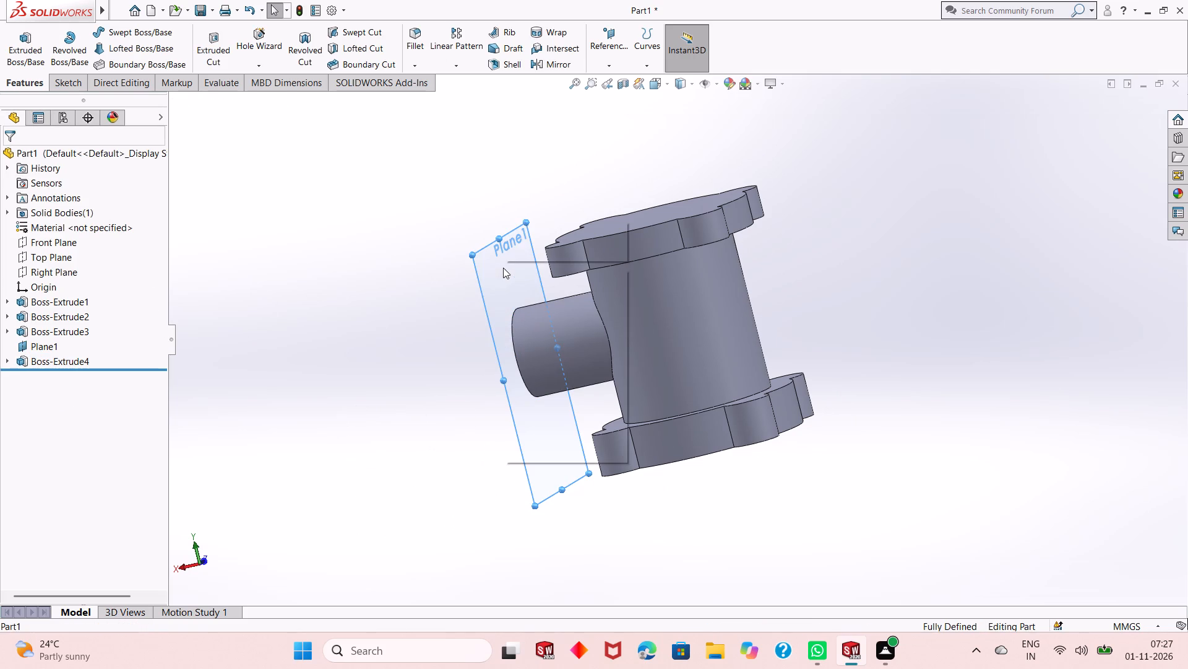
left_click(550, 253)
Examine the side boss and its junction with the cylindrical body from several angles.
middle_click_drag(544, 371, 570, 350)
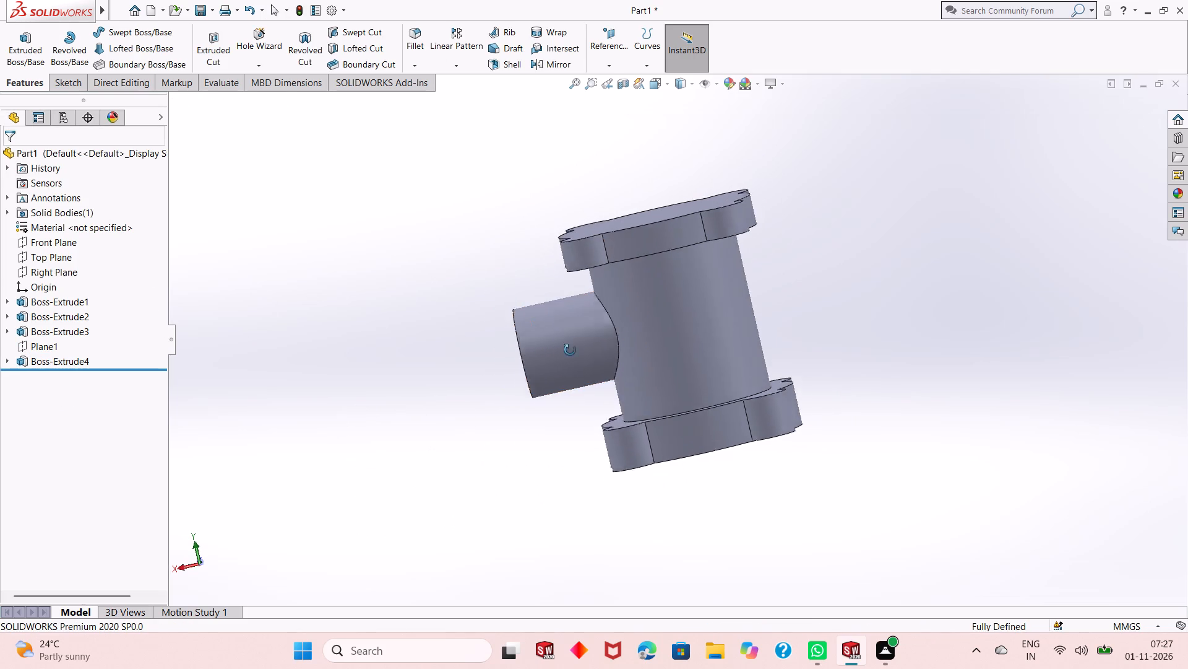
middle_click_drag(570, 350, 764, 260)
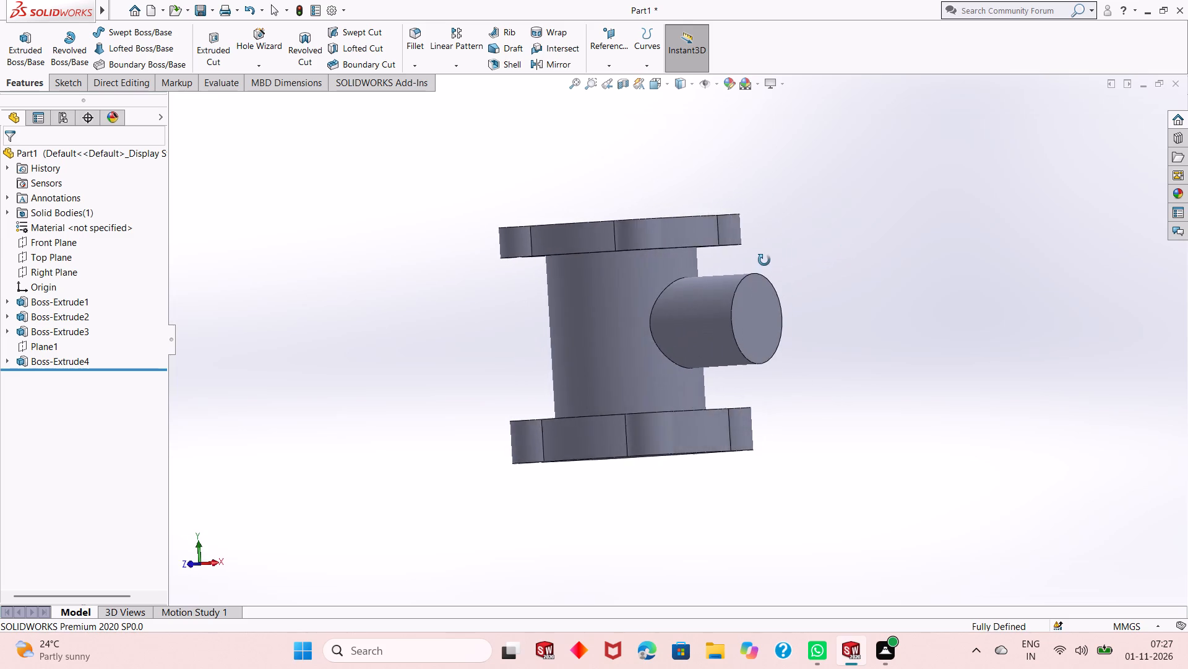
middle_click_drag(764, 260, 635, 311)
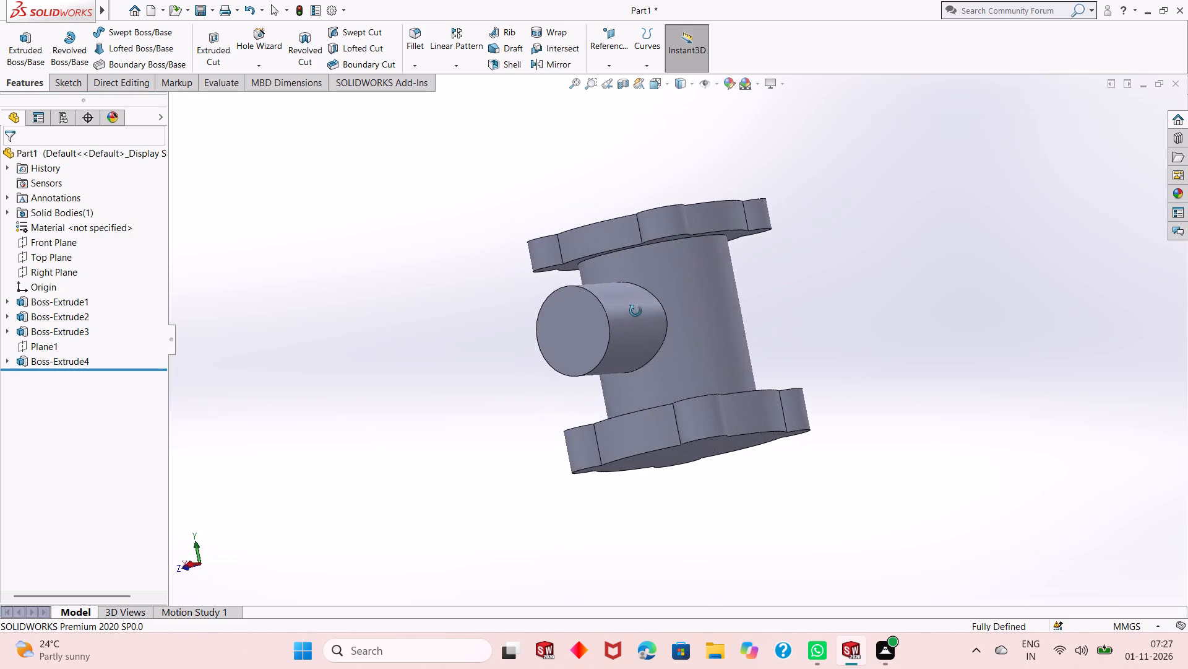
middle_click_drag(635, 311, 520, 333)
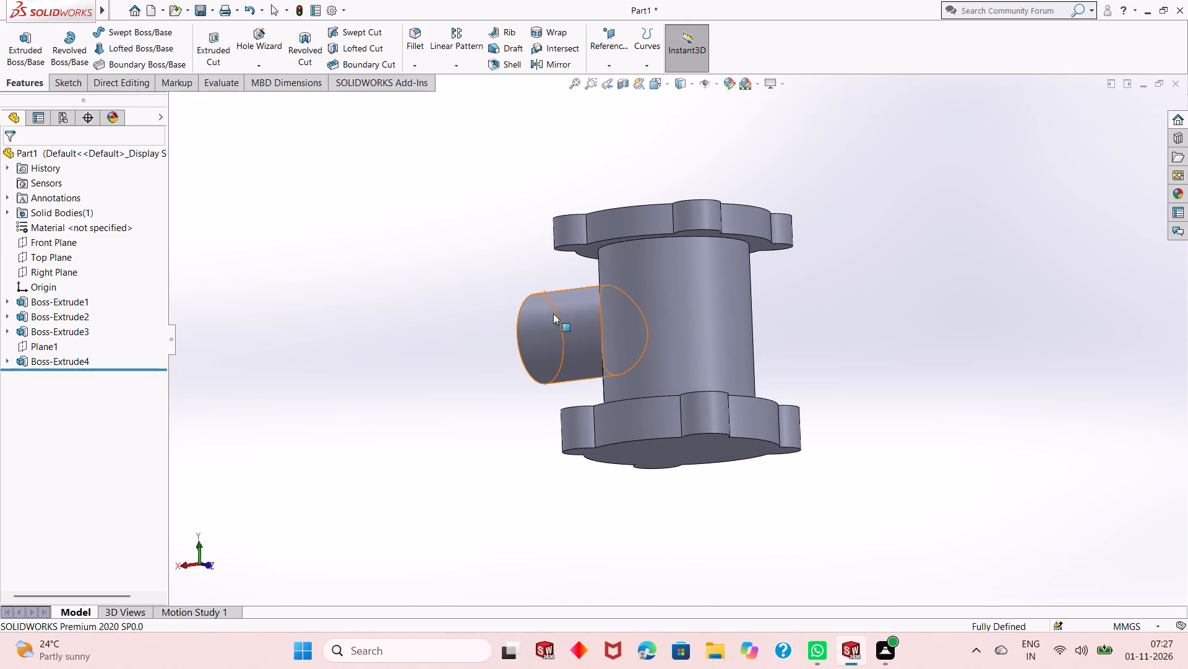
scroll(594, 303, "down", 3)
middle_click_drag(518, 434, 557, 465)
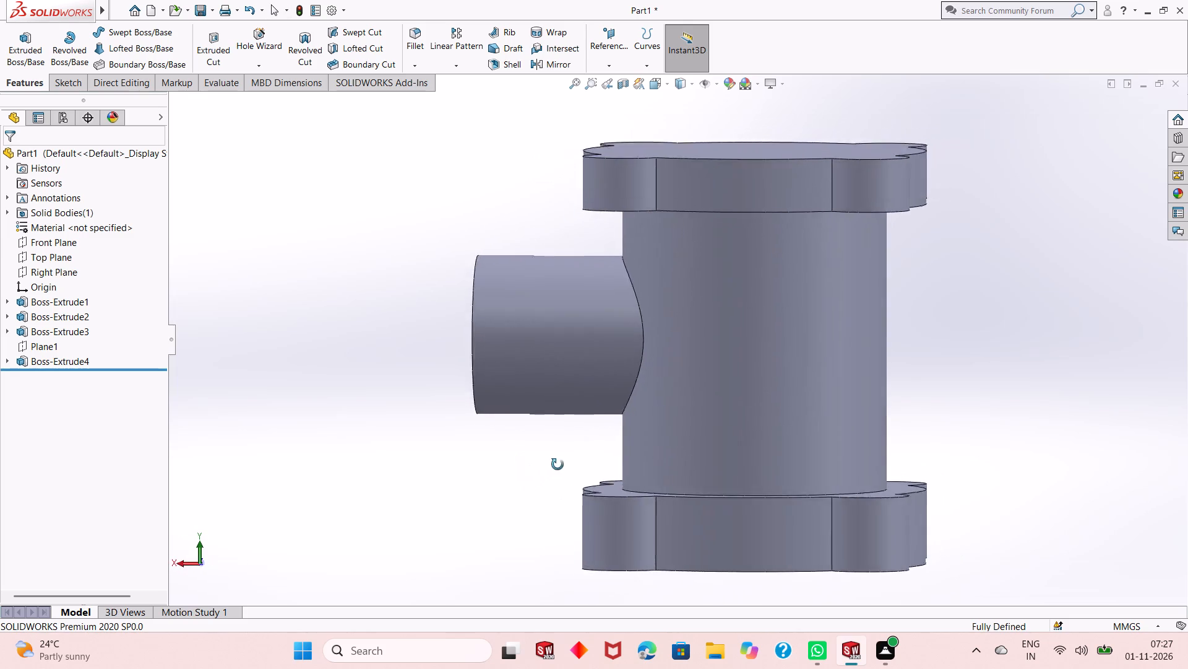
middle_click_drag(557, 465, 544, 466)
scroll(633, 406, "up", 4)
middle_click_drag(711, 372, 724, 369)
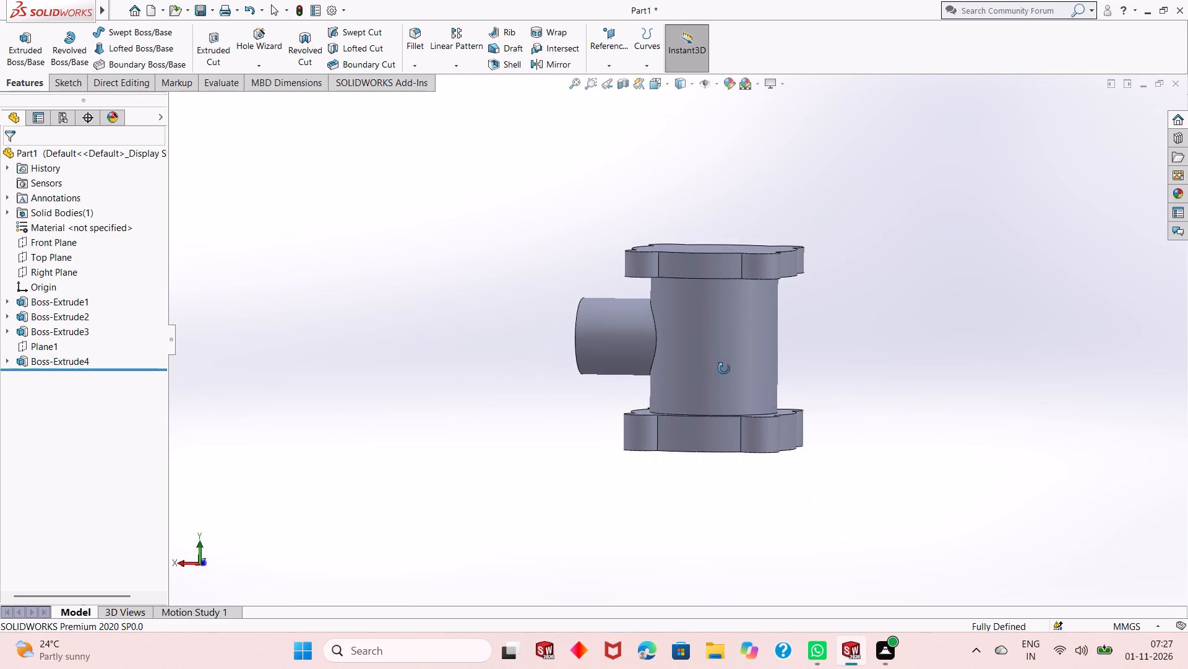
middle_click_drag(724, 369, 736, 418)
scroll(741, 346, "down", 1)
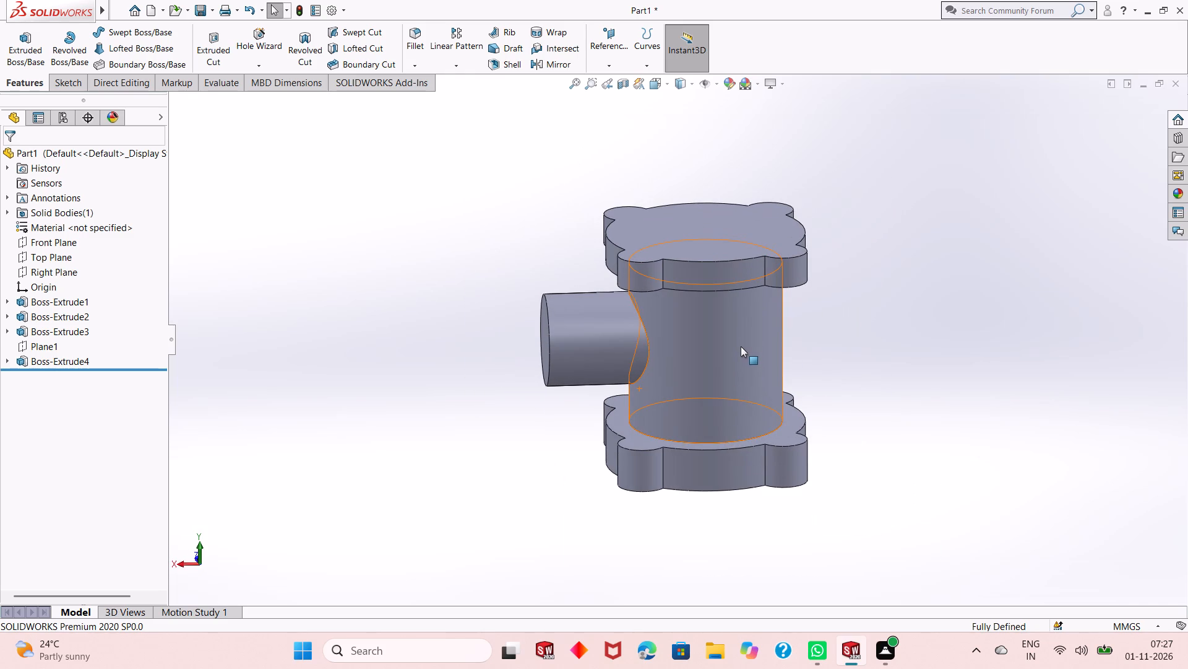
left_click(322, 201)
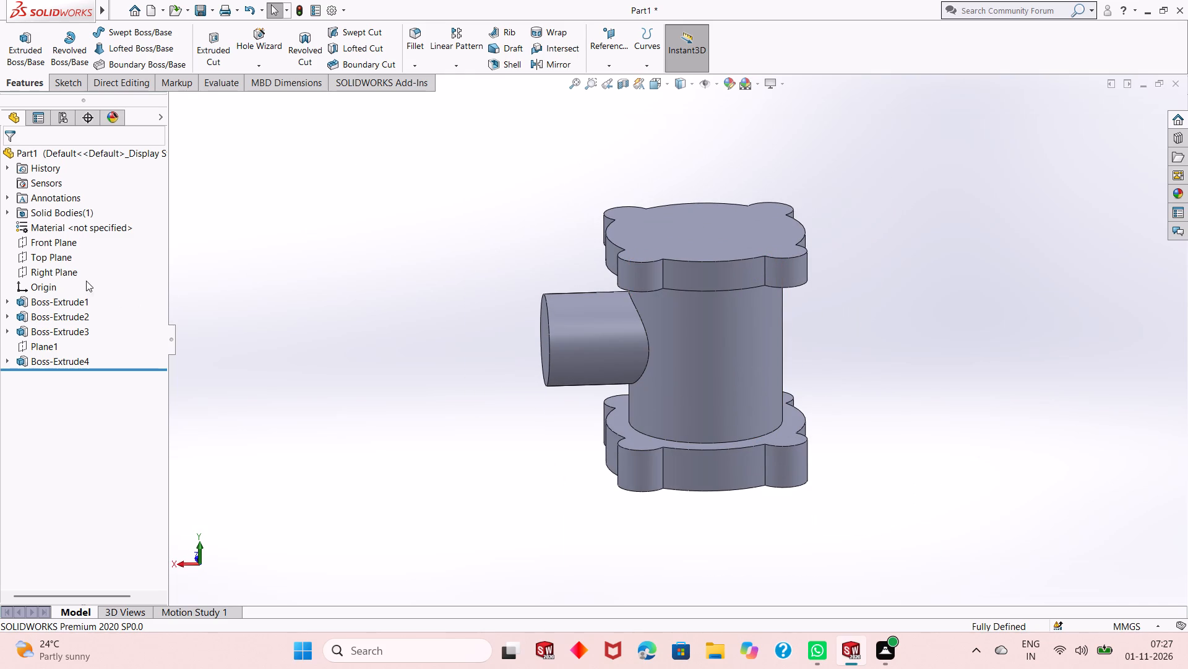
Create a reference plane offset 52.5 mm from the Right Plane, flipped to the side opposite the existing side boss.
left_click(68, 269)
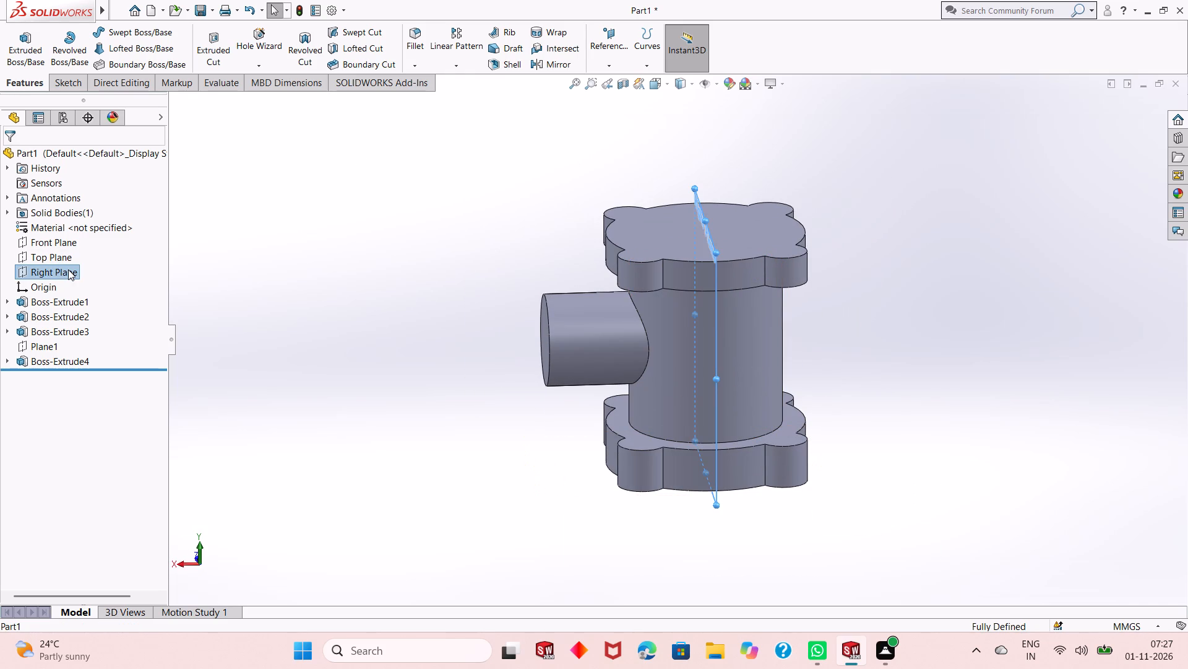
left_click(604, 44)
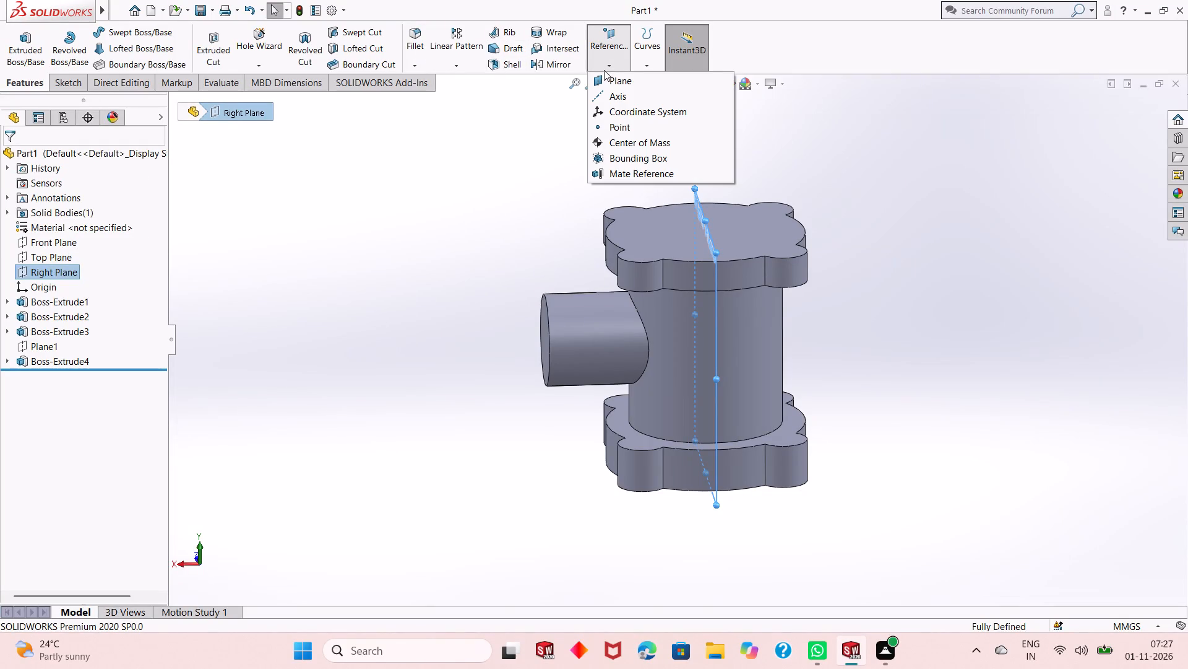
left_click(604, 79)
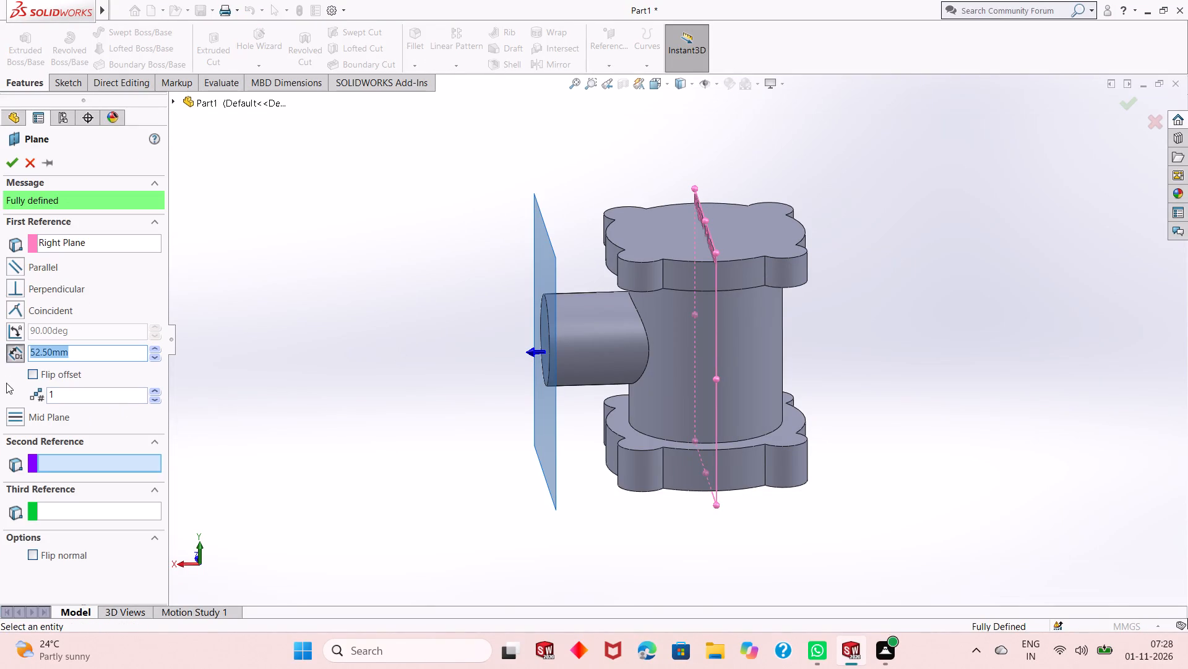
left_click(32, 376)
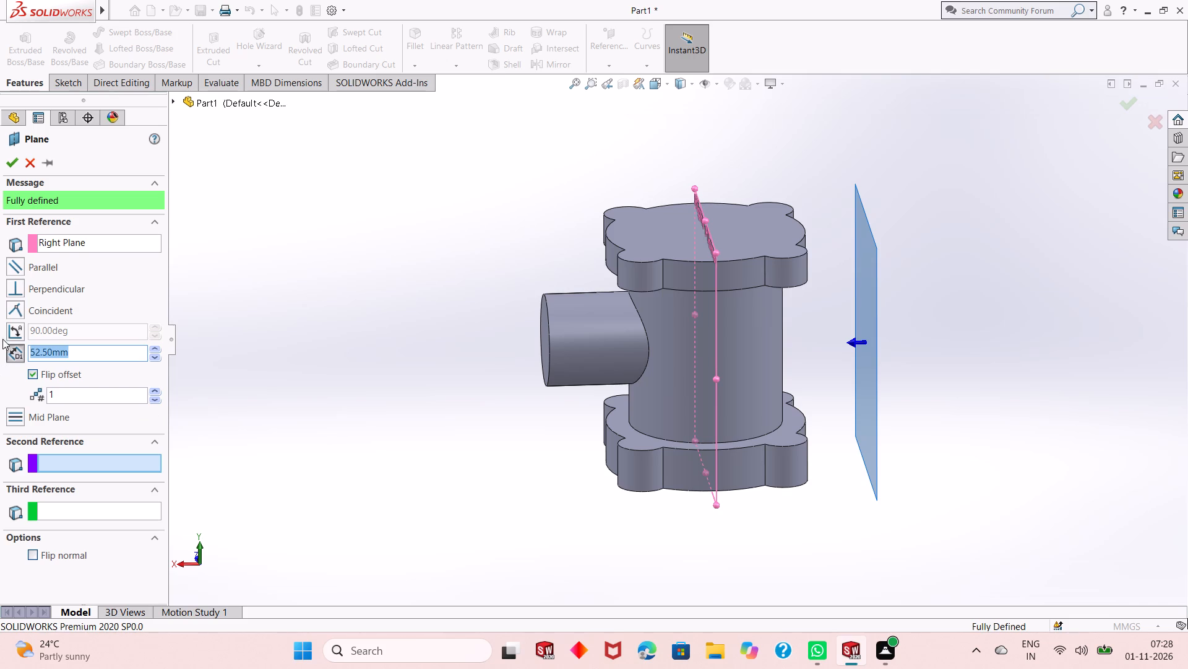
left_click(11, 166)
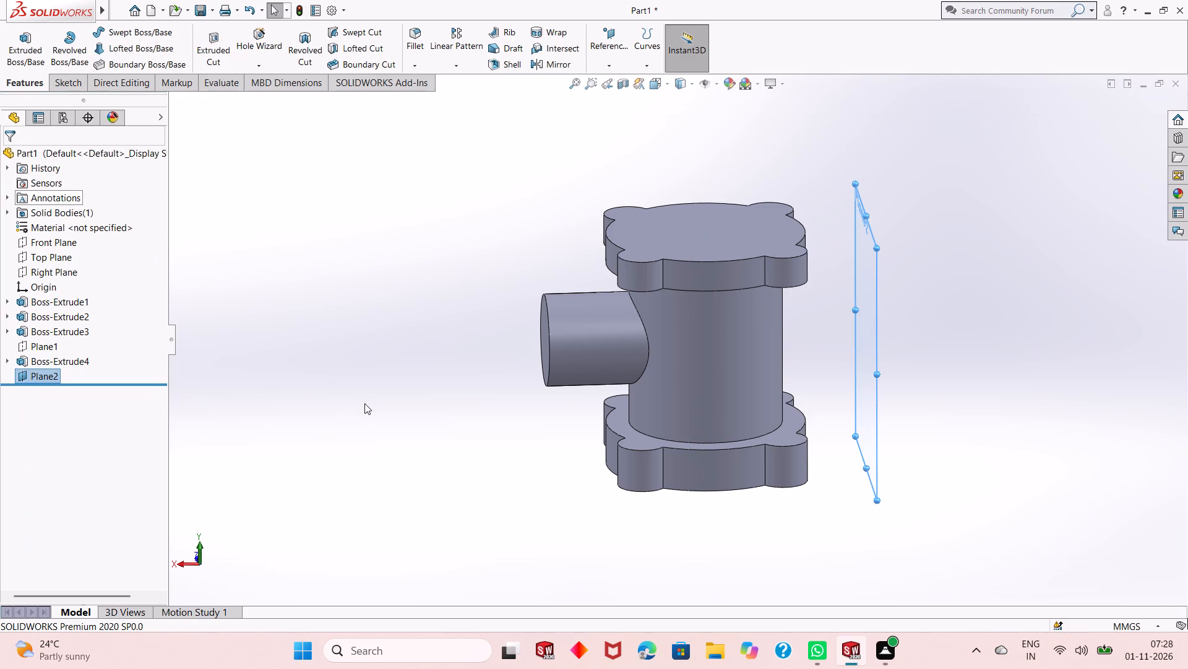
Start a sketch on the new offset plane and draw a circle about 34 mm in diameter, centred about 33 mm directly above the origin.
middle_click_drag(621, 512, 510, 466)
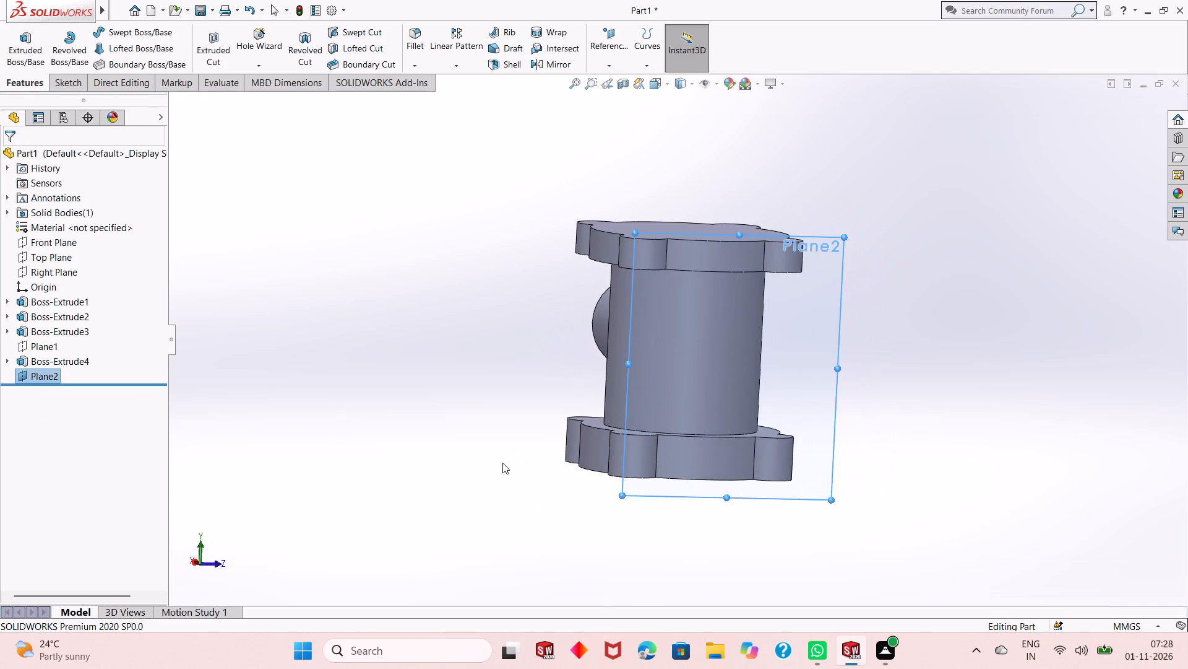
right_click(807, 315)
left_click(831, 302)
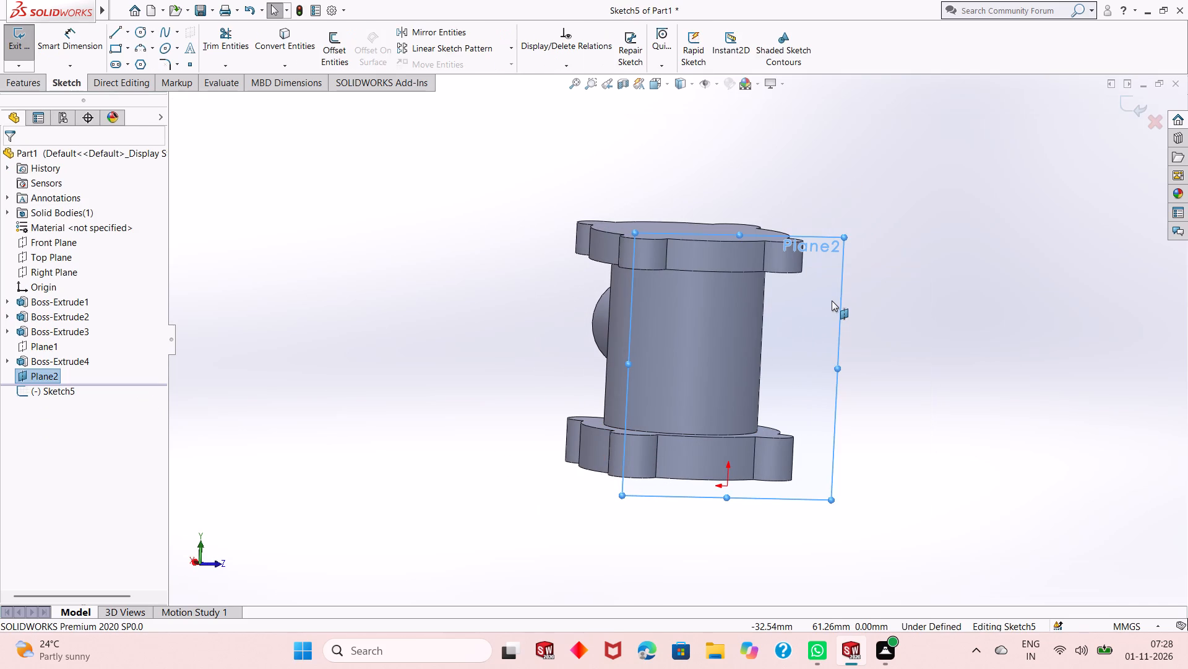
key("ctrl+8")
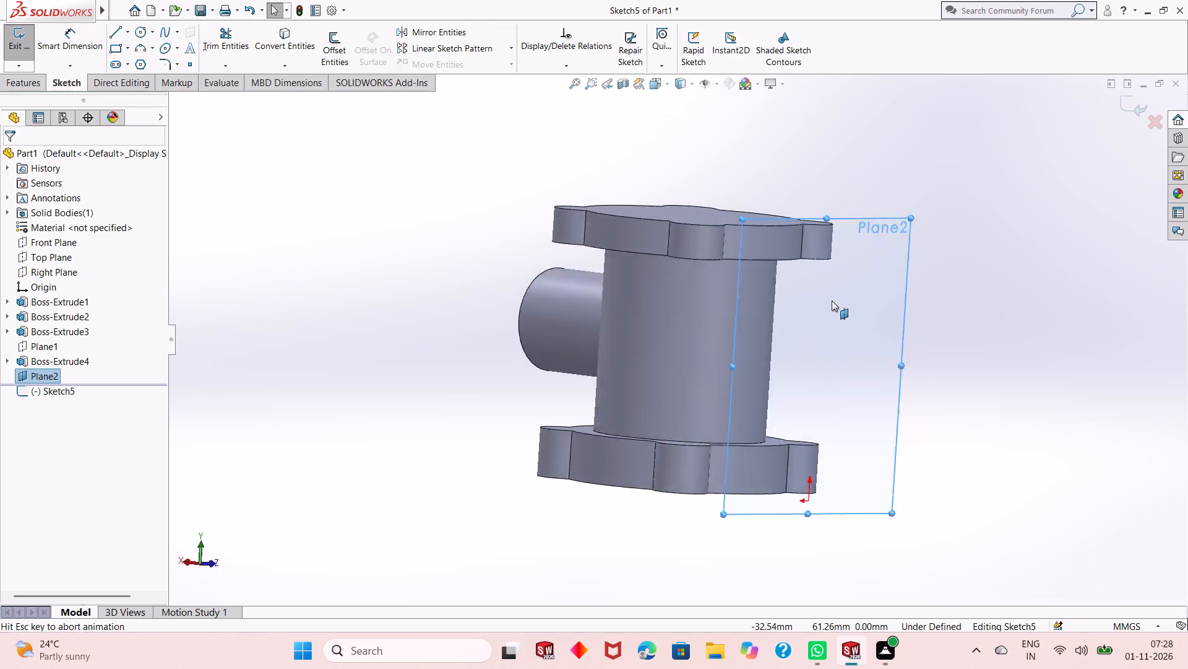
key("ctrl+8")
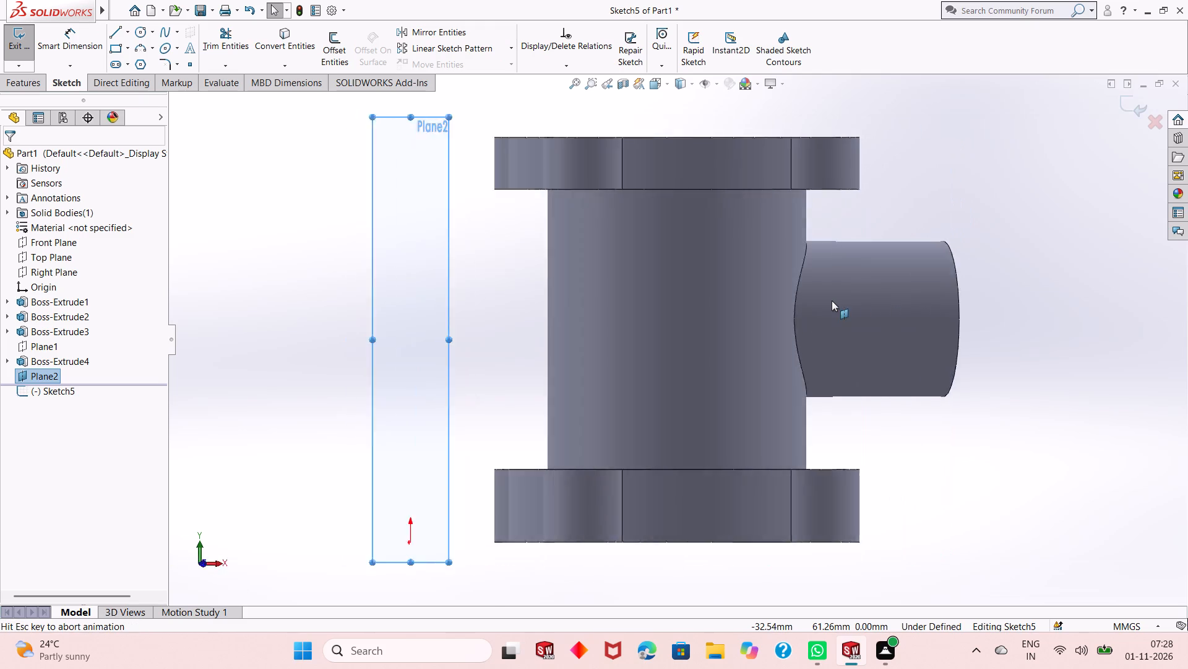
scroll(775, 394, "up", 1)
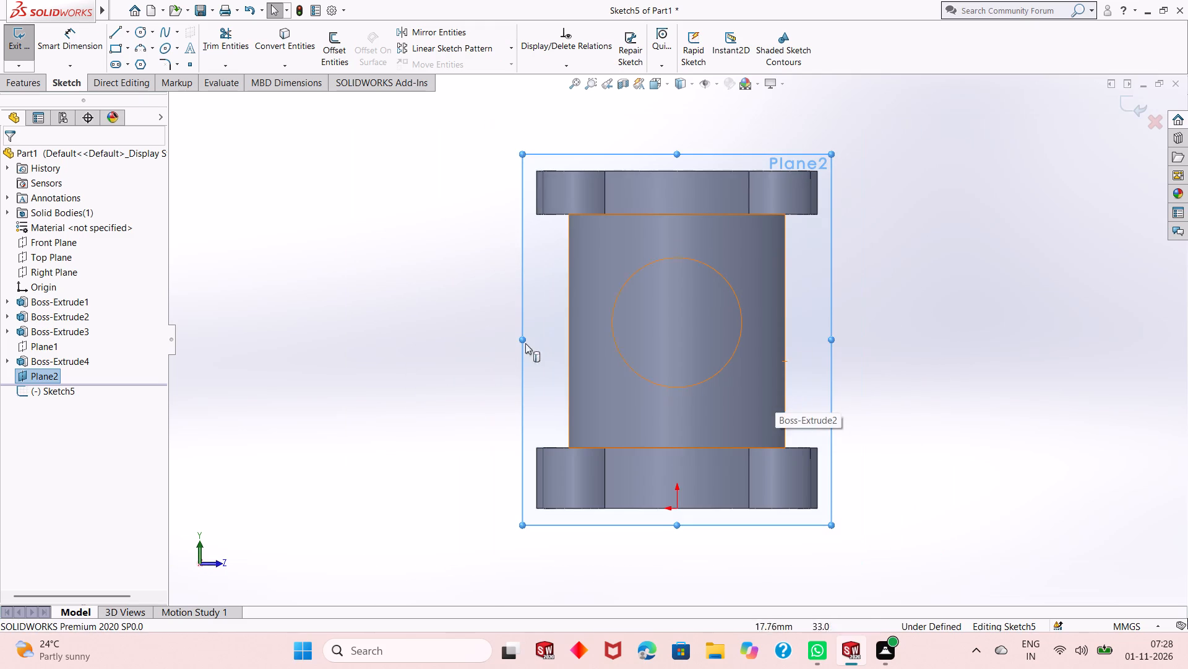
left_click(136, 33)
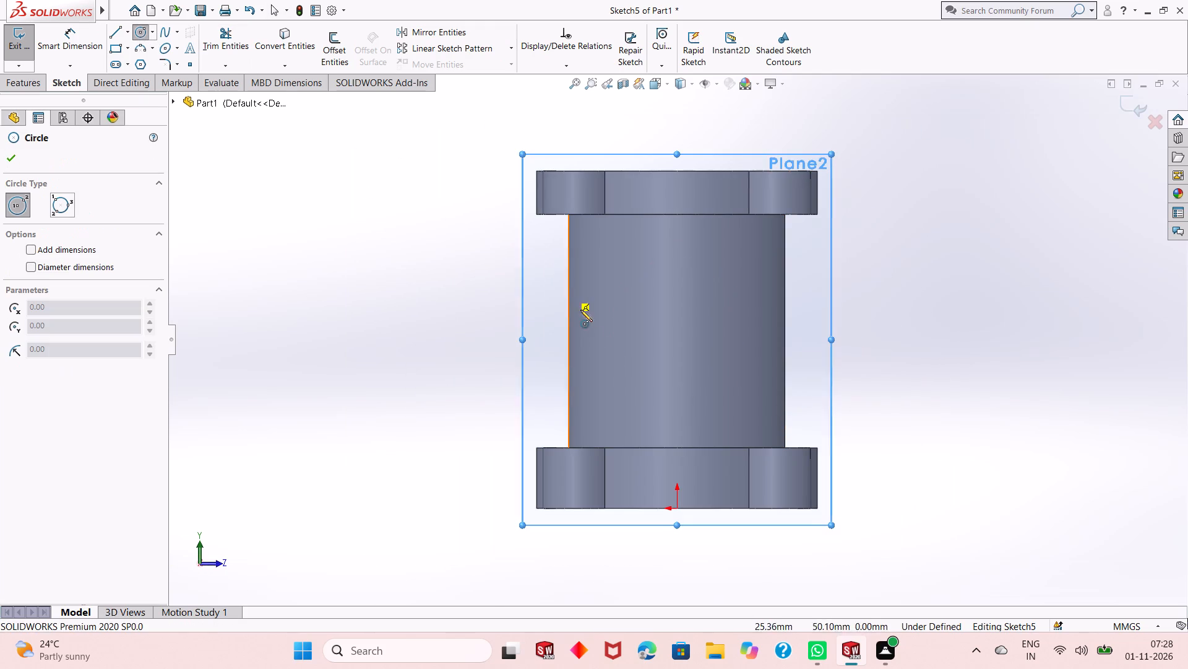
left_click(676, 367)
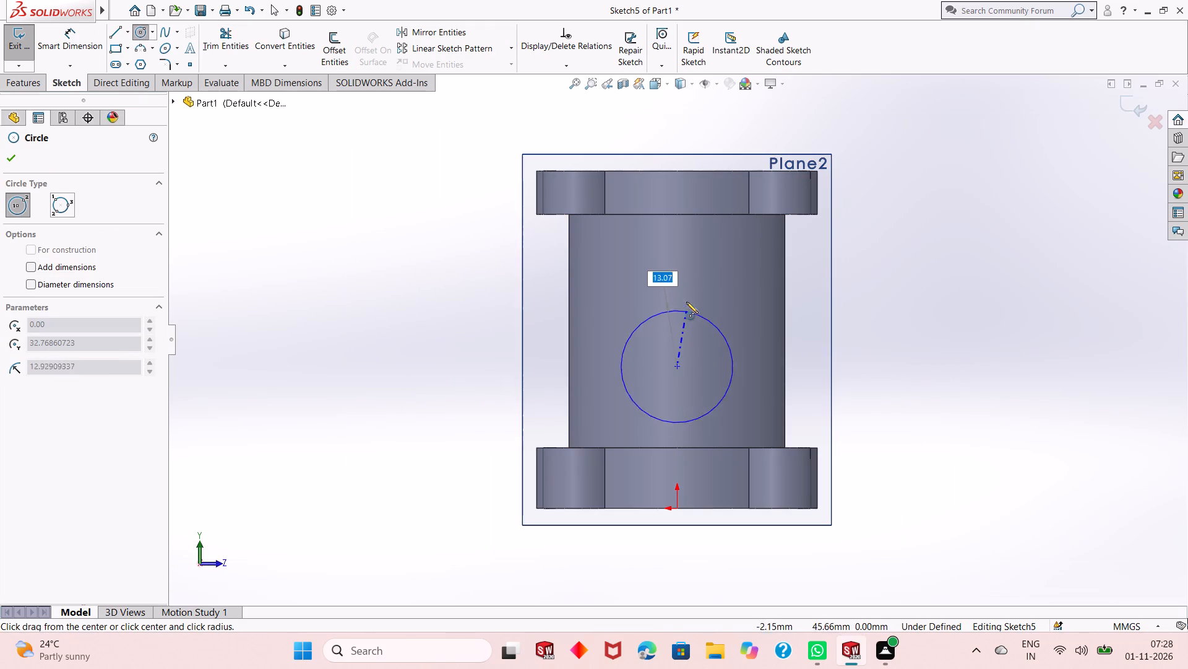
left_click(673, 294)
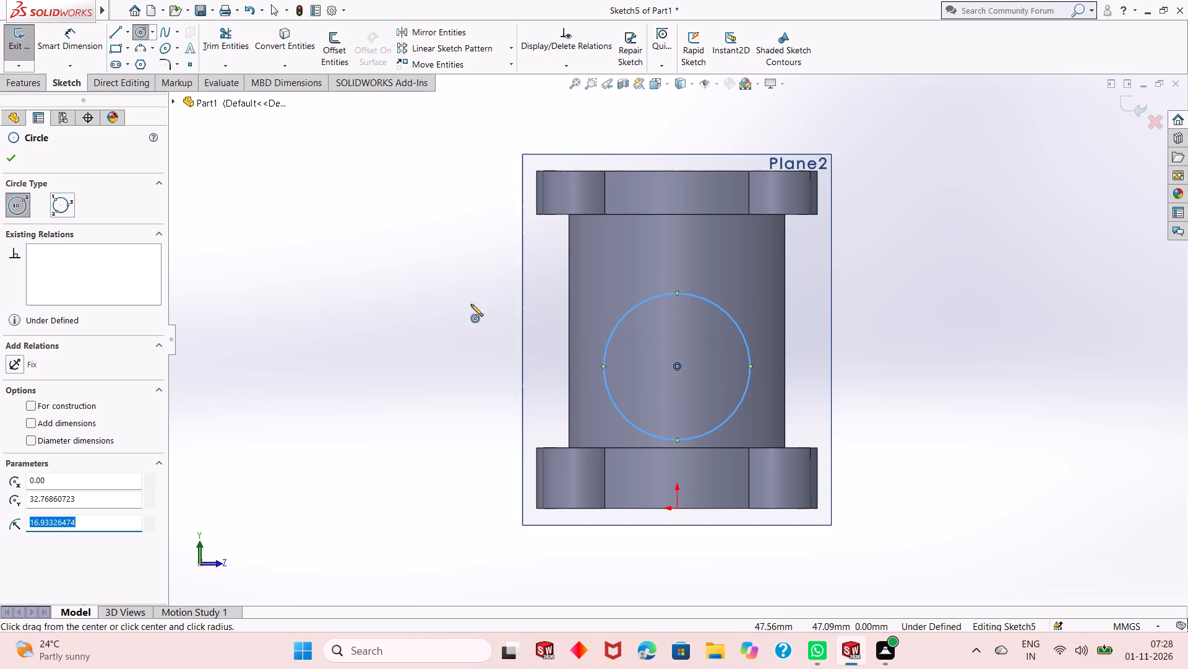
right_click(342, 226)
left_click(363, 234)
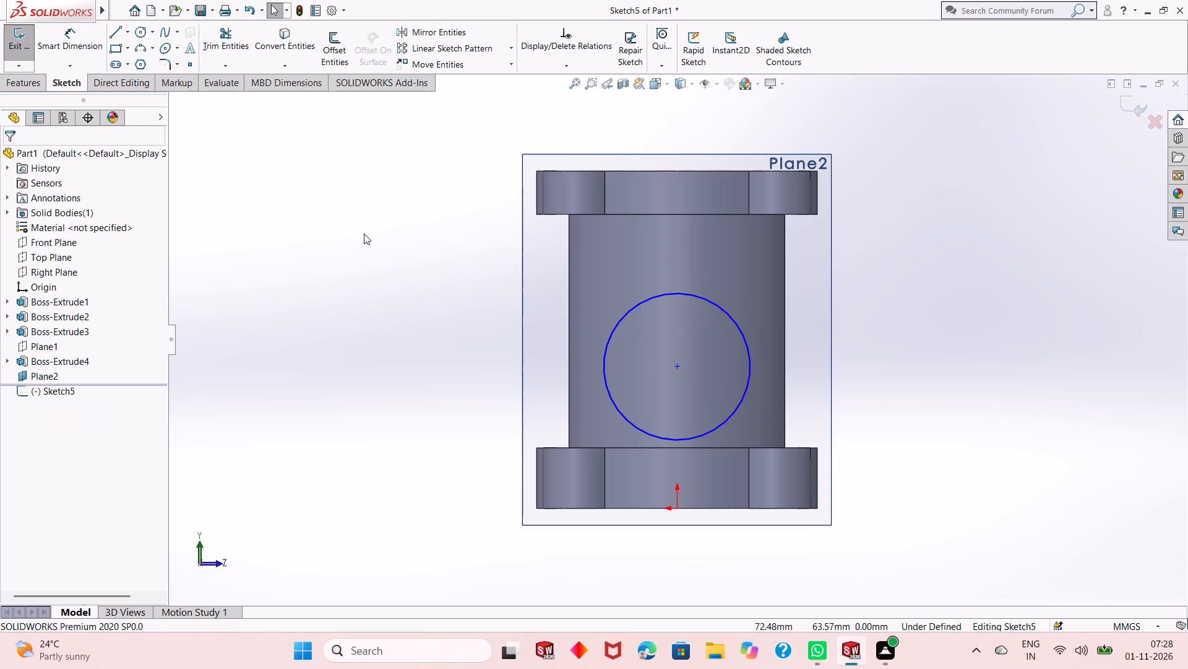
Dimension the circle's diameter as 30 mm.
left_click(82, 46)
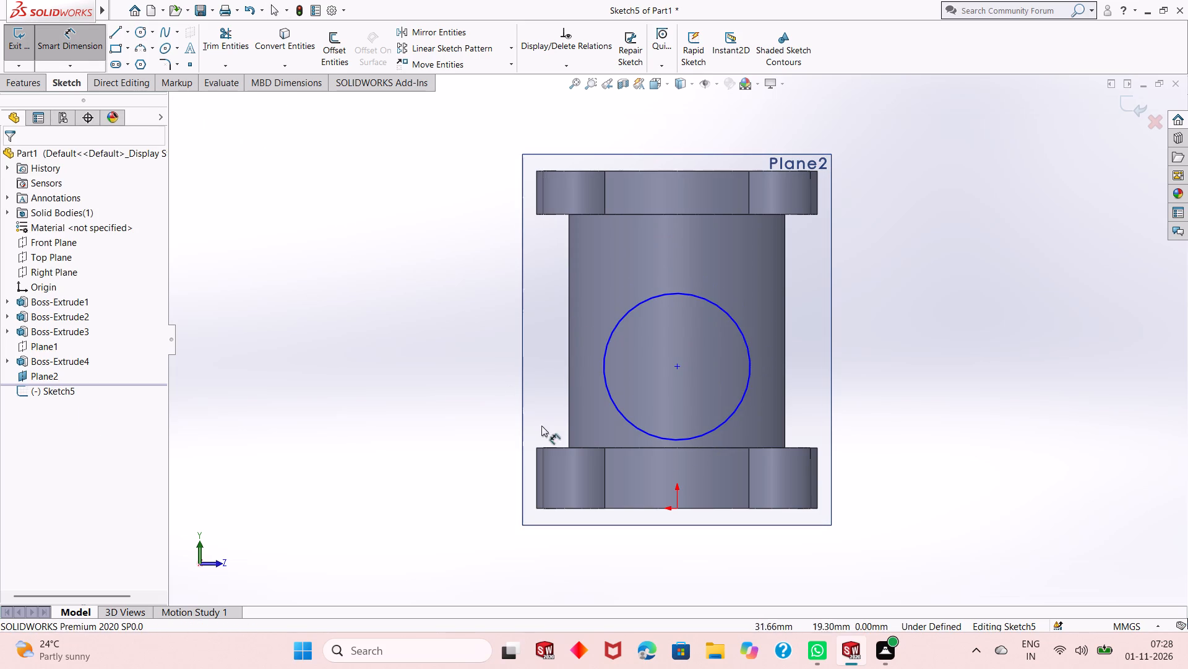
left_click(734, 414)
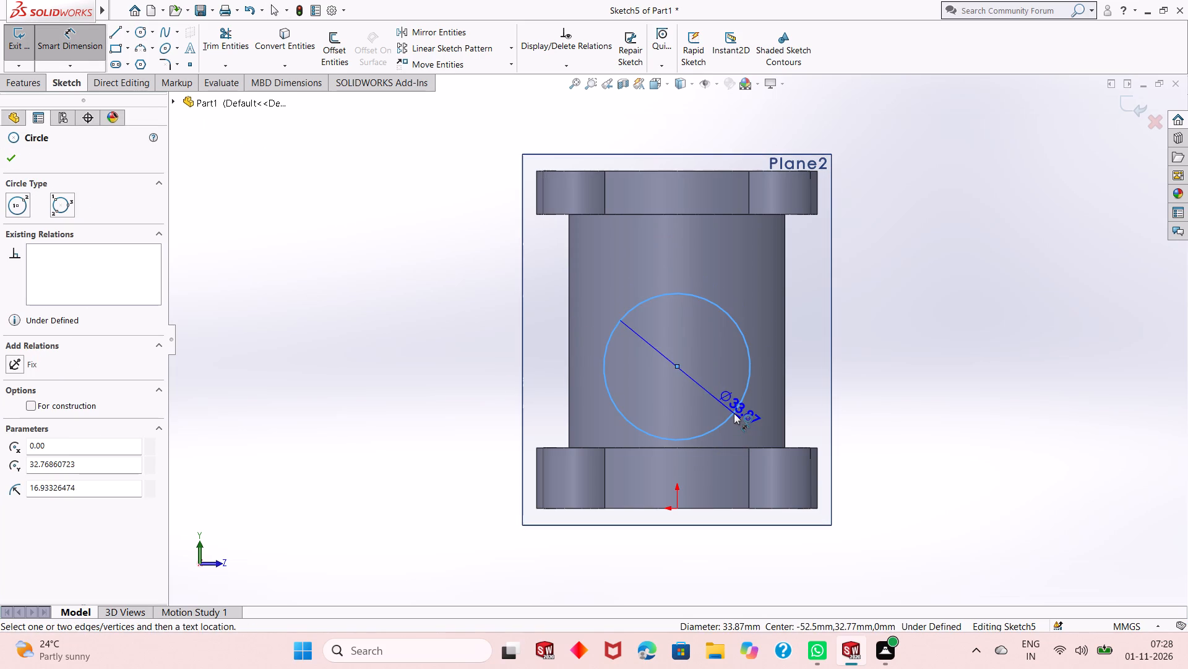
left_click(911, 528)
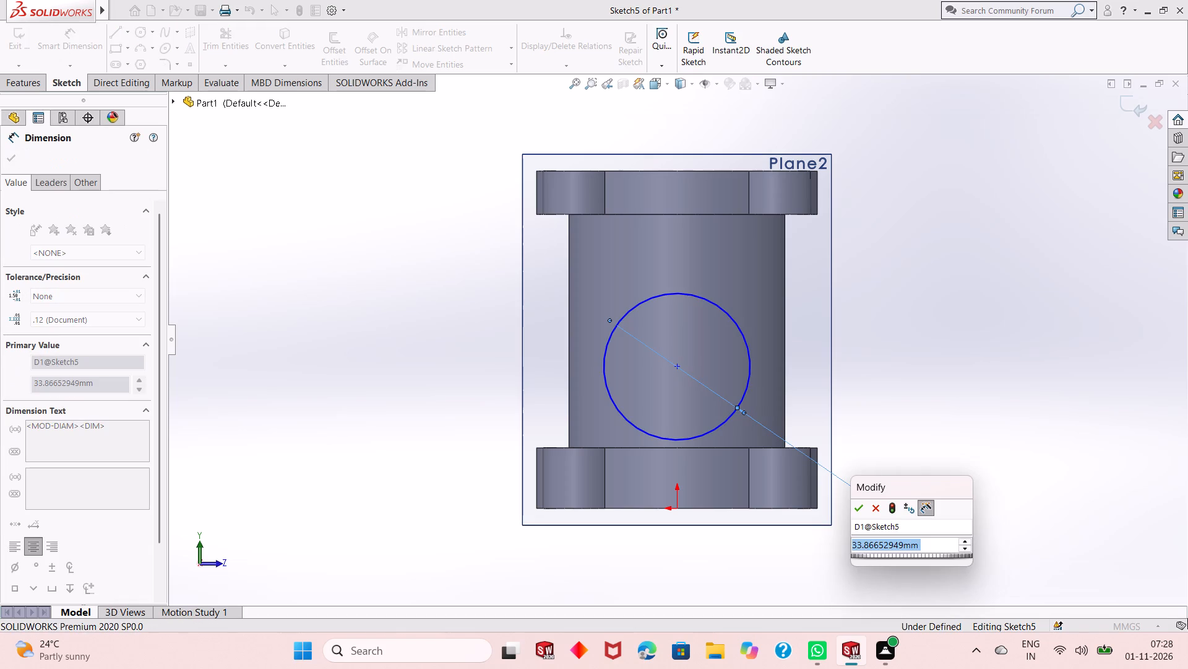
type("30")
key("Return")
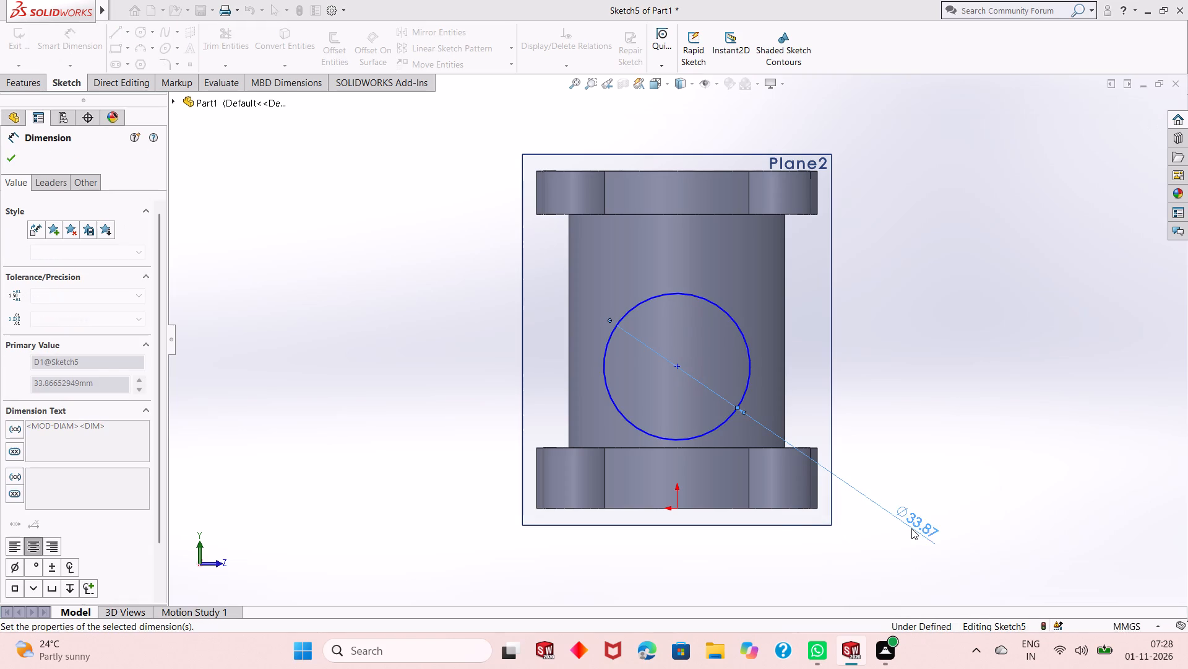
right_click(897, 285)
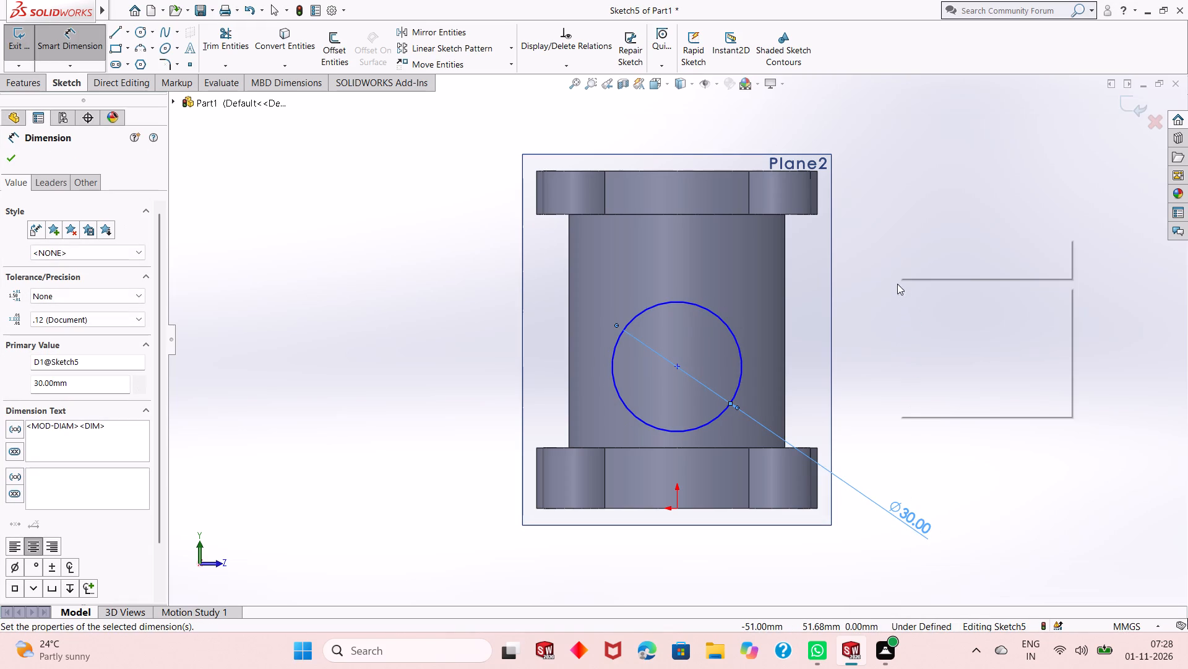
left_click(911, 325)
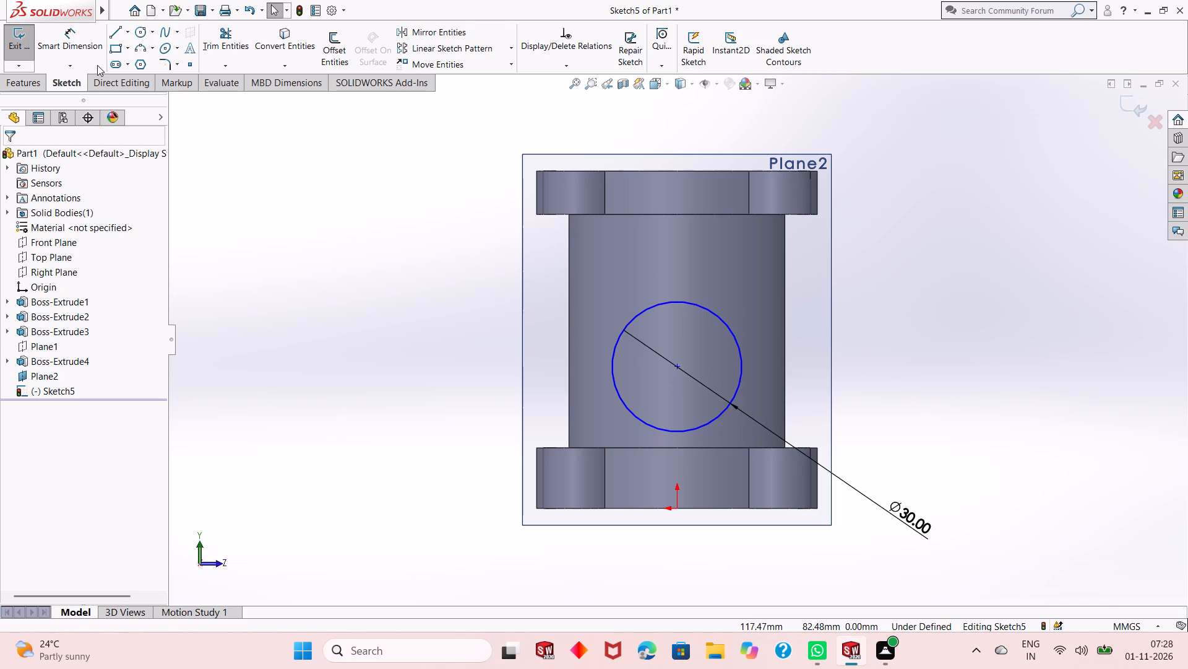
Dimension the vertical distance from the origin to the circle's centre as 24 mm.
left_click(86, 50)
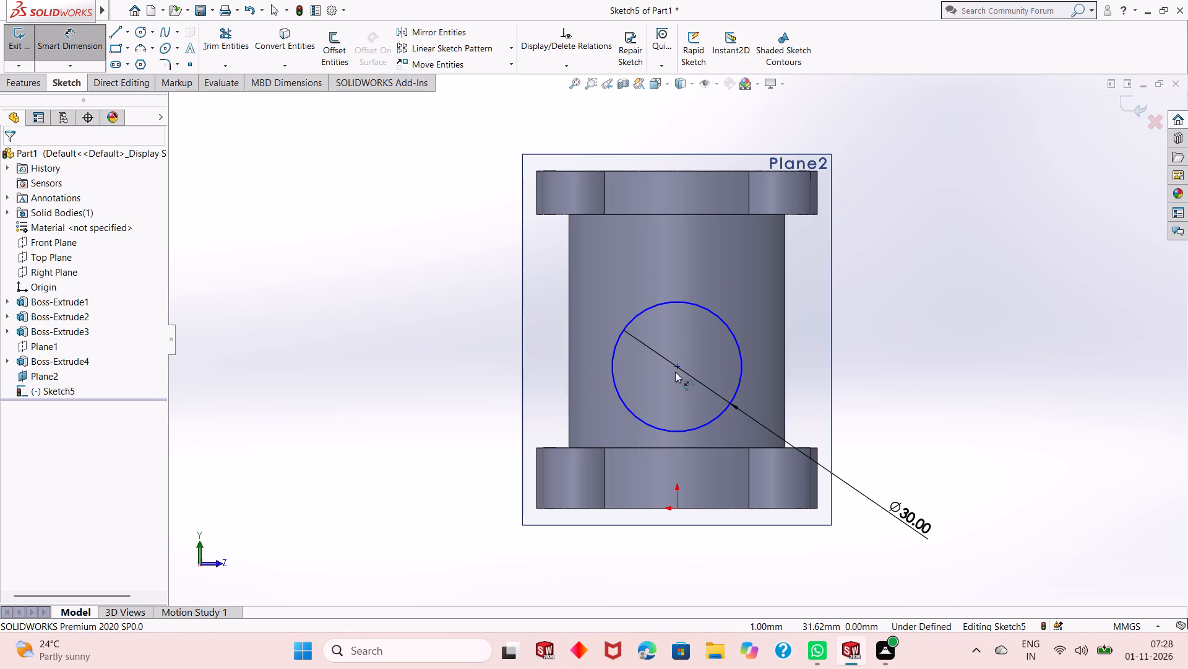
left_click(676, 369)
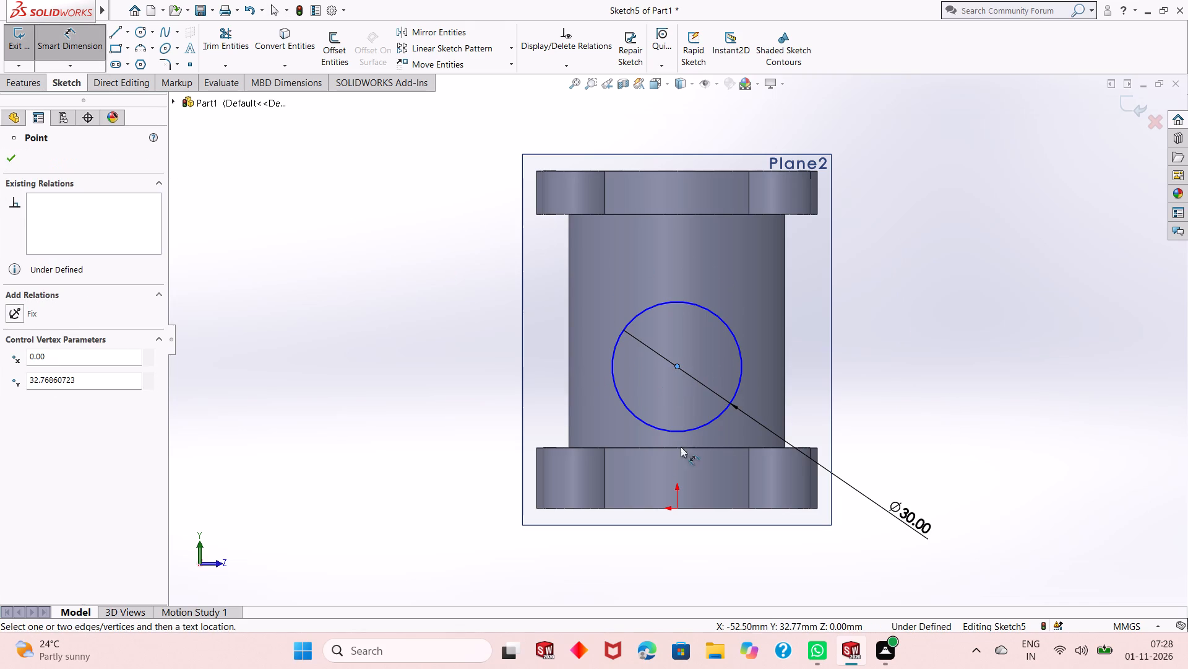
left_click(676, 508)
left_click(932, 457)
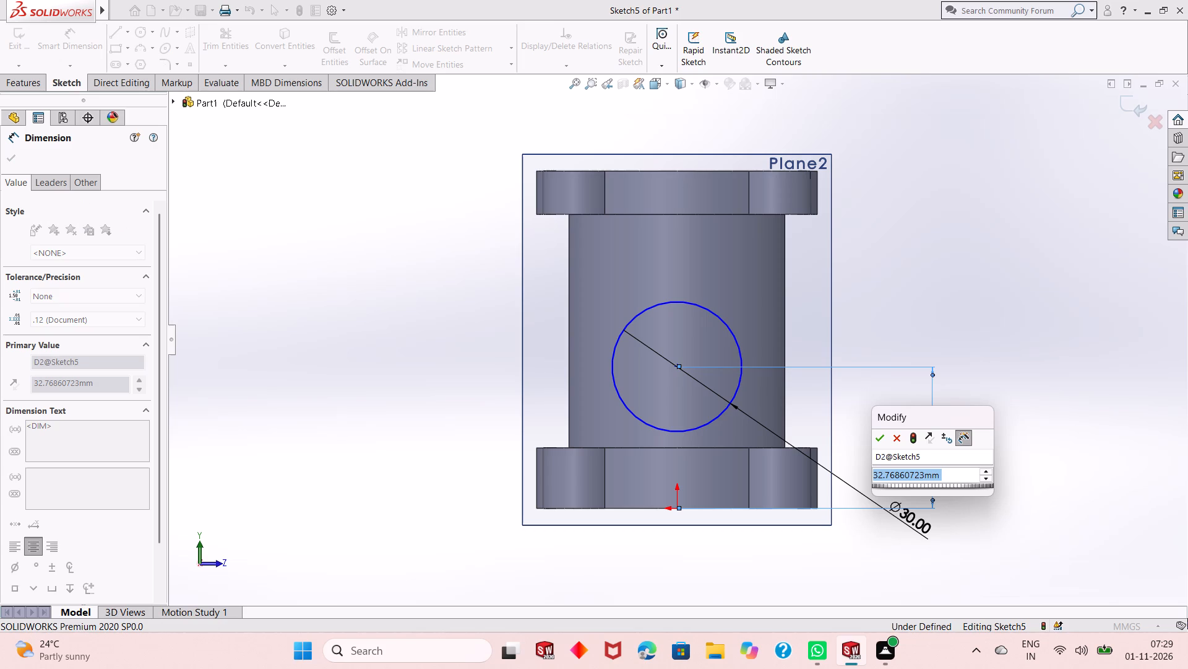
type("24")
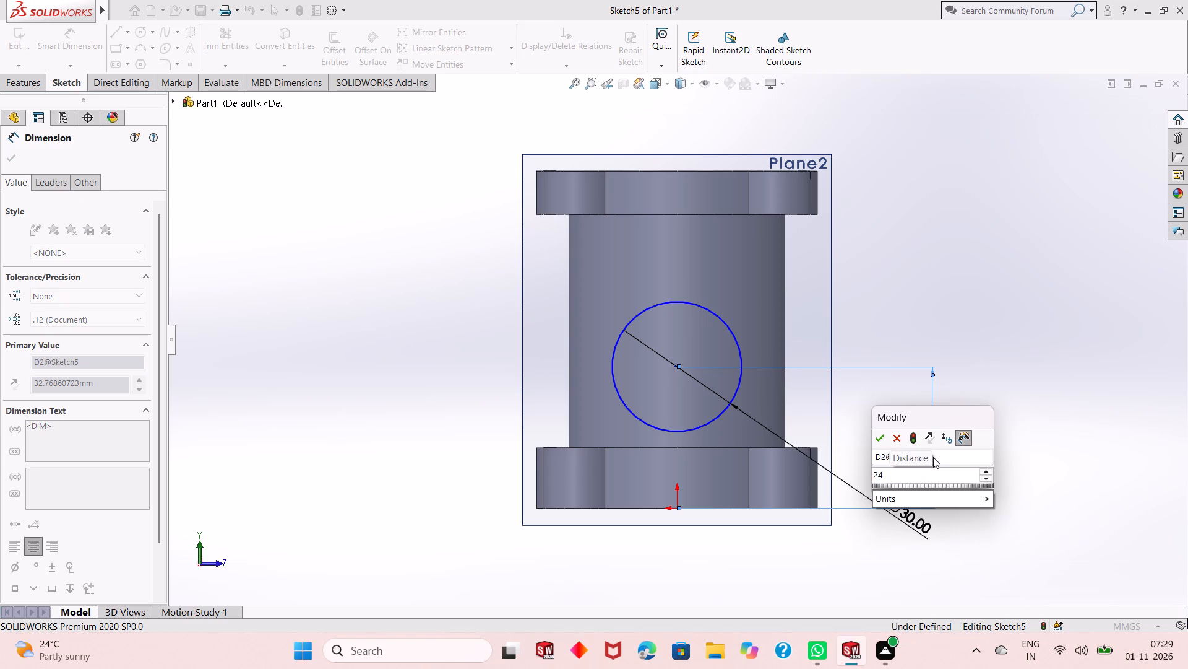
key("Return")
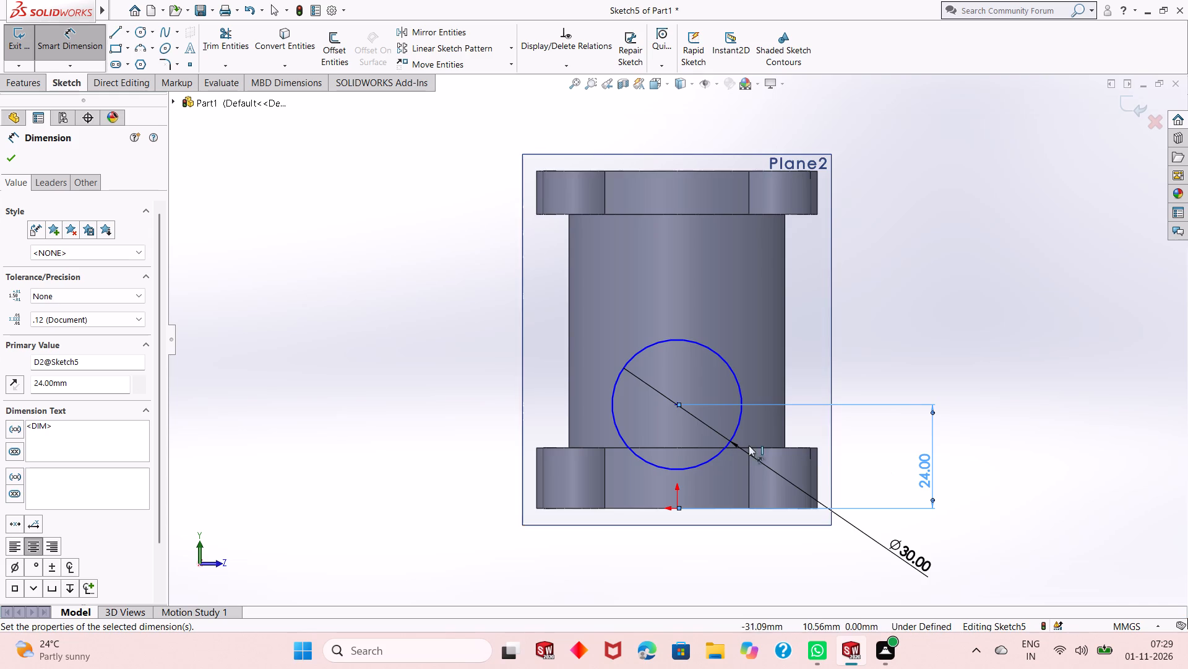
scroll(666, 429, "up", 2)
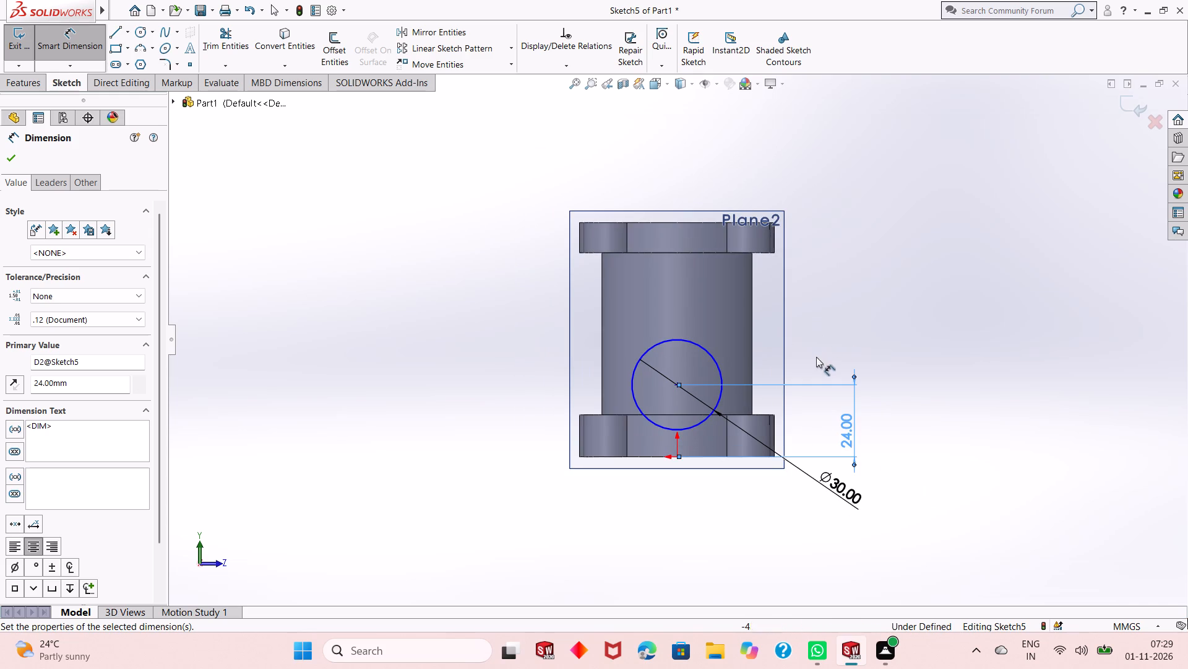
middle_click_drag(743, 408, 838, 401)
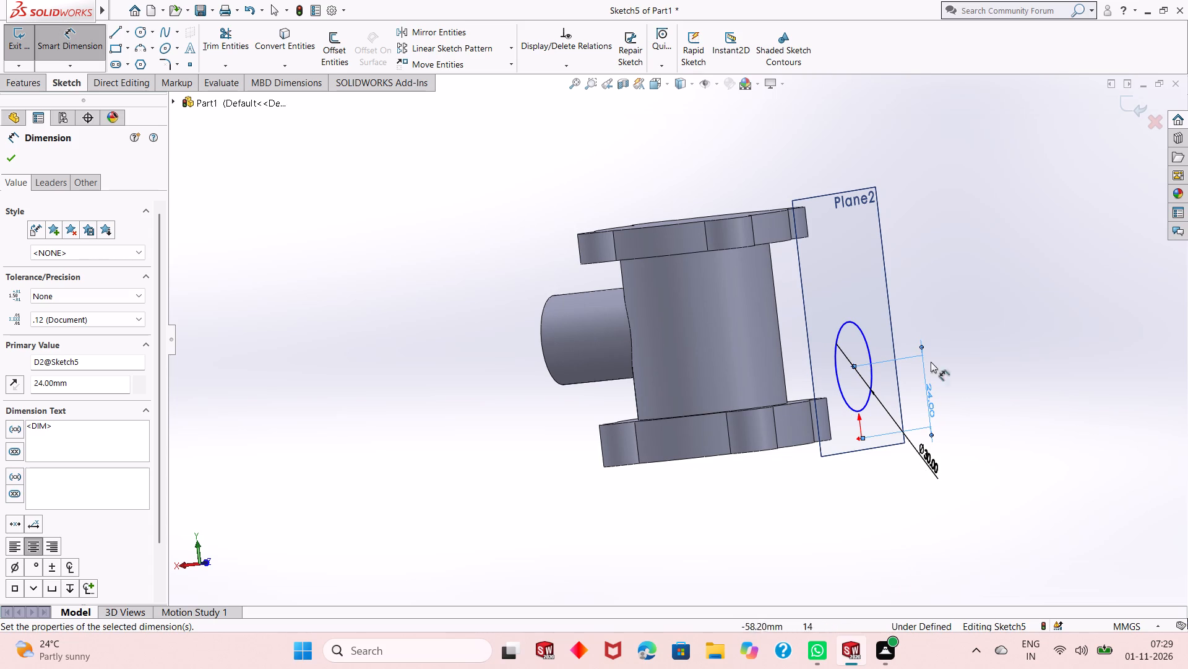
key("ctrl+8")
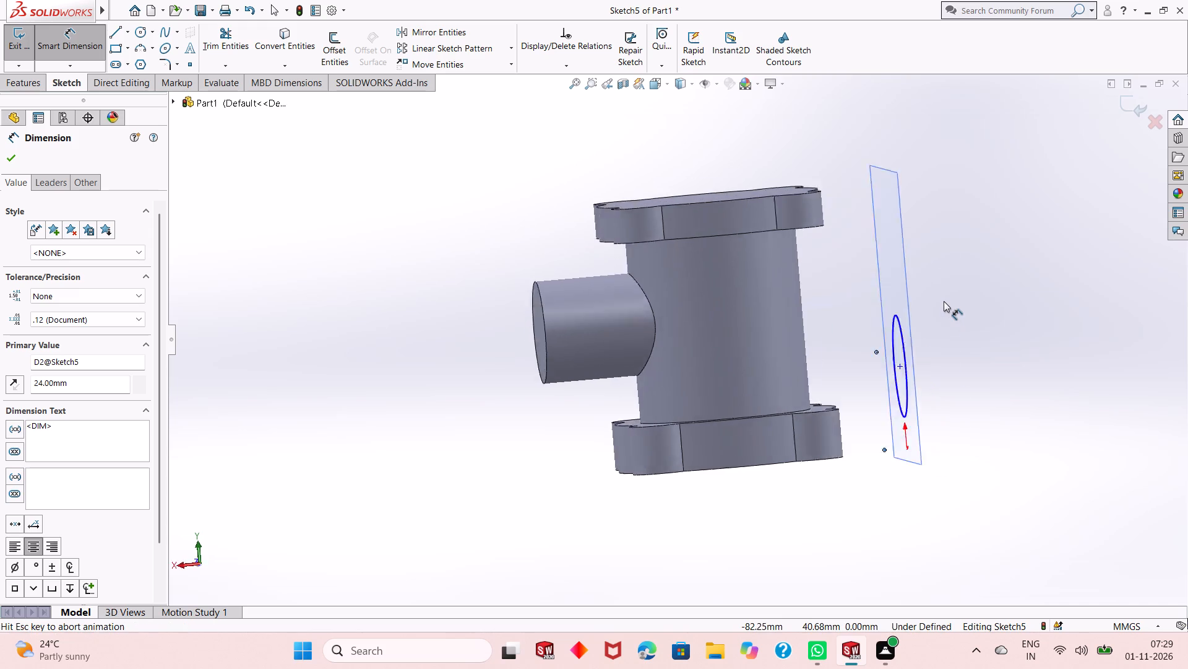
key("ctrl+8")
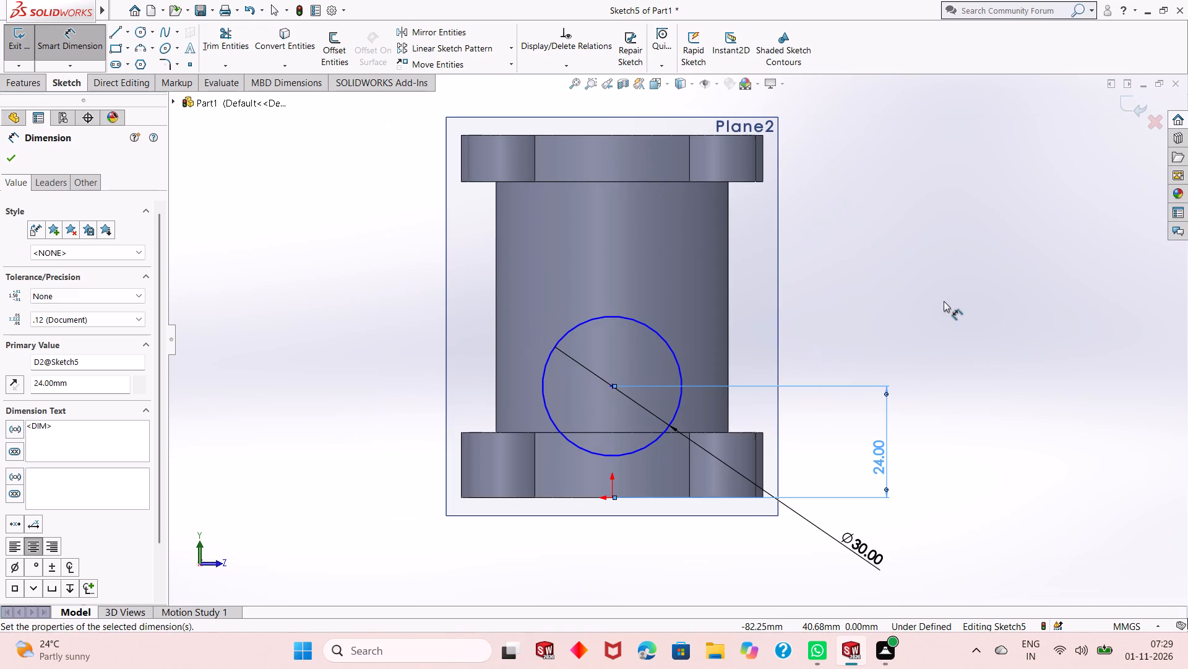
right_click(871, 271)
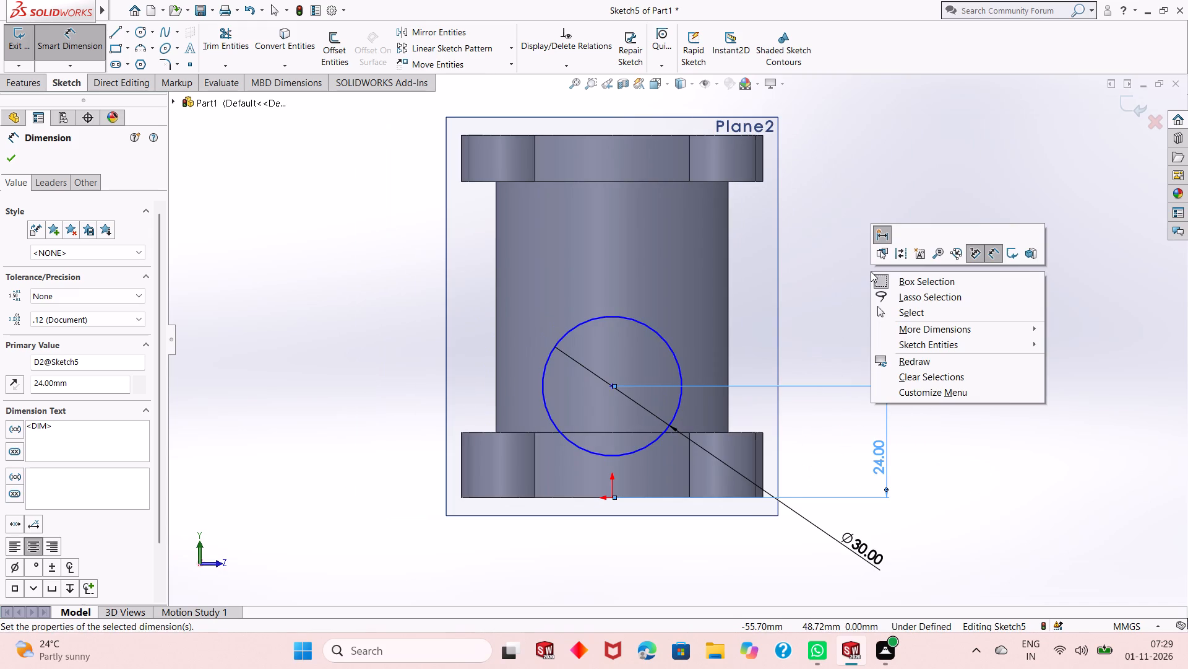
left_click(886, 307)
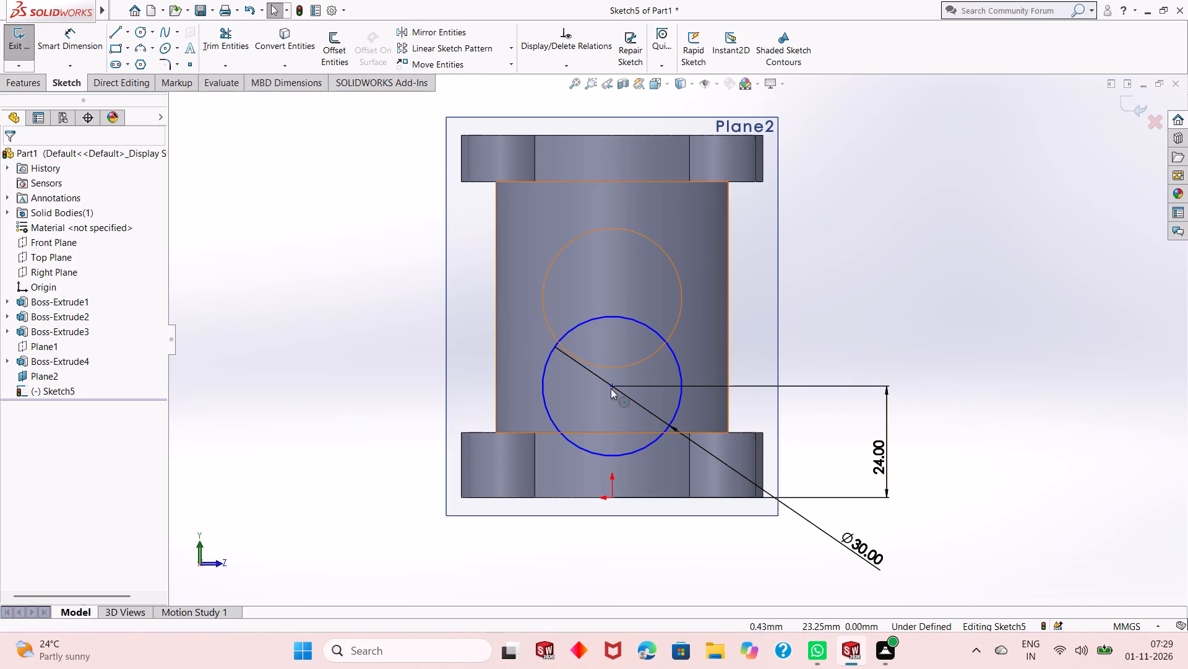
Add a vertical relation between the circle's centre and the origin to locate the circle sideways.
left_click(611, 388)
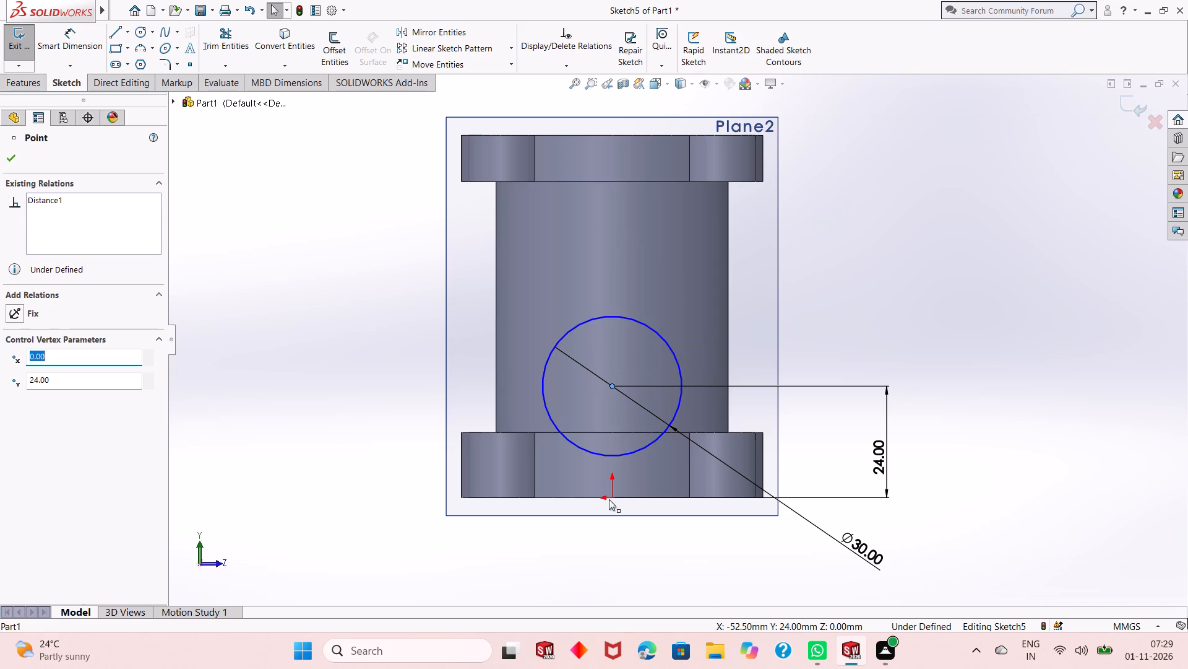
left_click(613, 497, "ctrl")
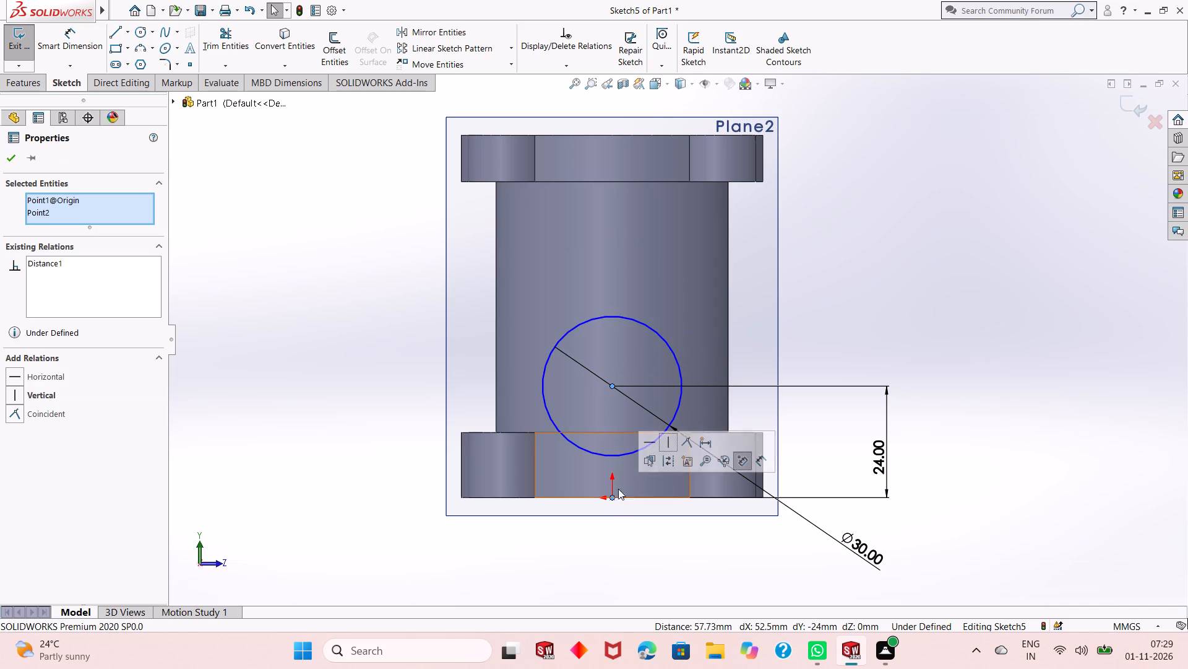
left_click(669, 439)
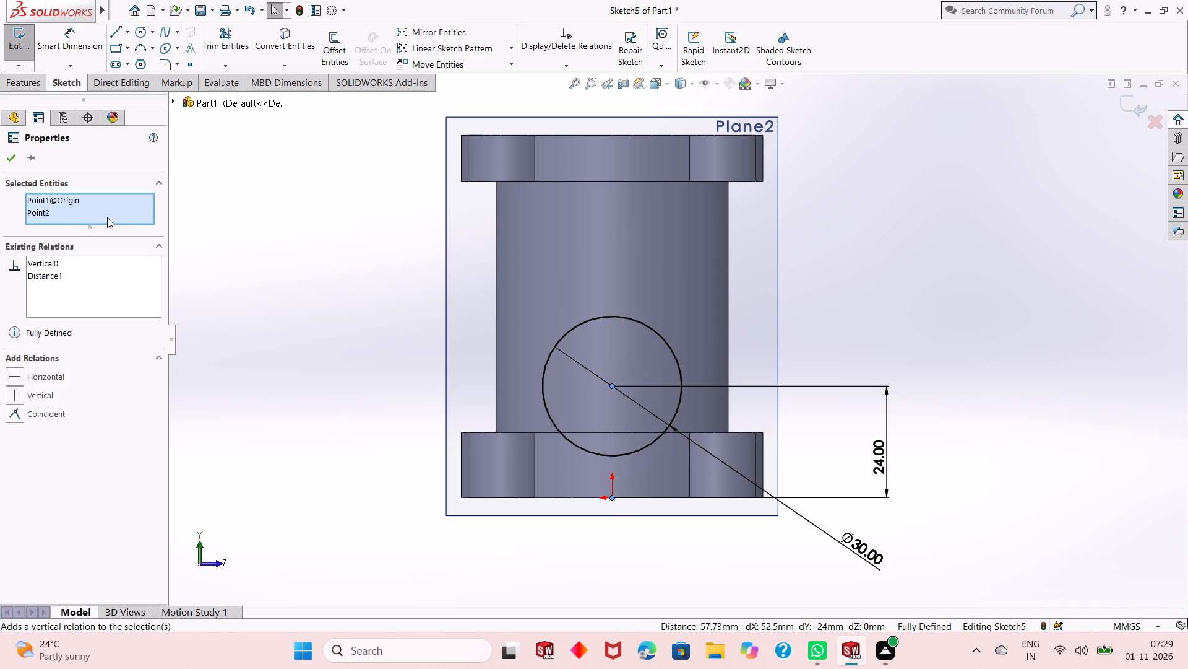
left_click(15, 164)
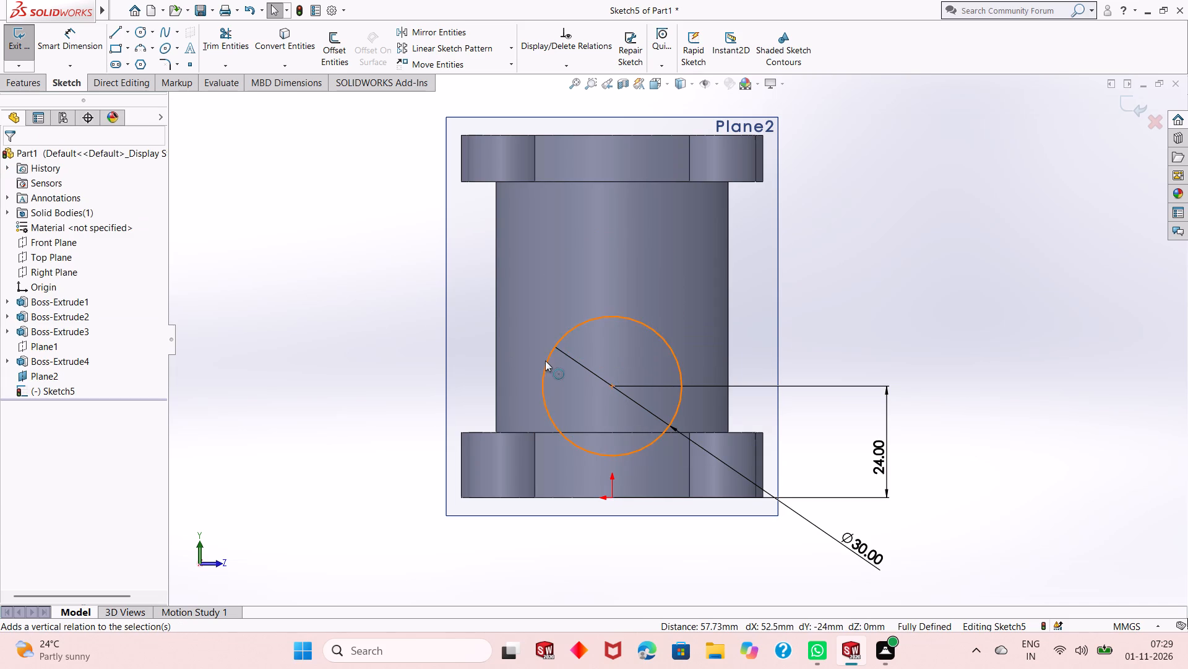
Extrude the 30 mm circle as a merged boss with the Up To Next end condition, reaching the cylindrical body.
left_click(19, 85)
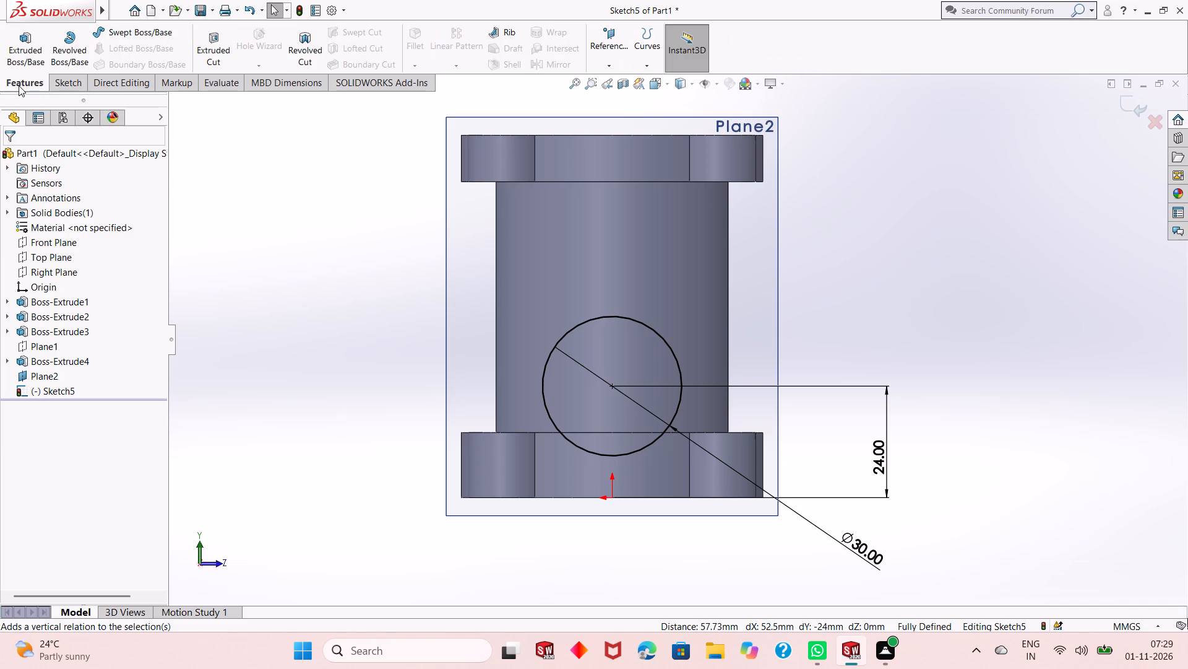
left_click(33, 61)
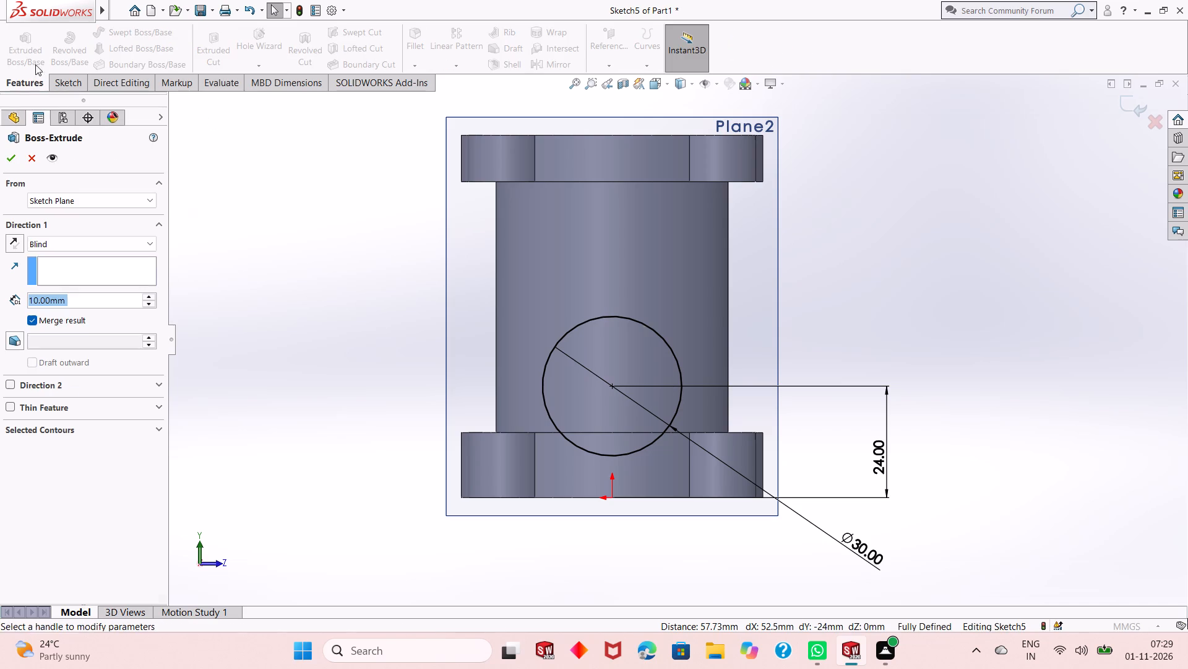
middle_click_drag(325, 324, 437, 325)
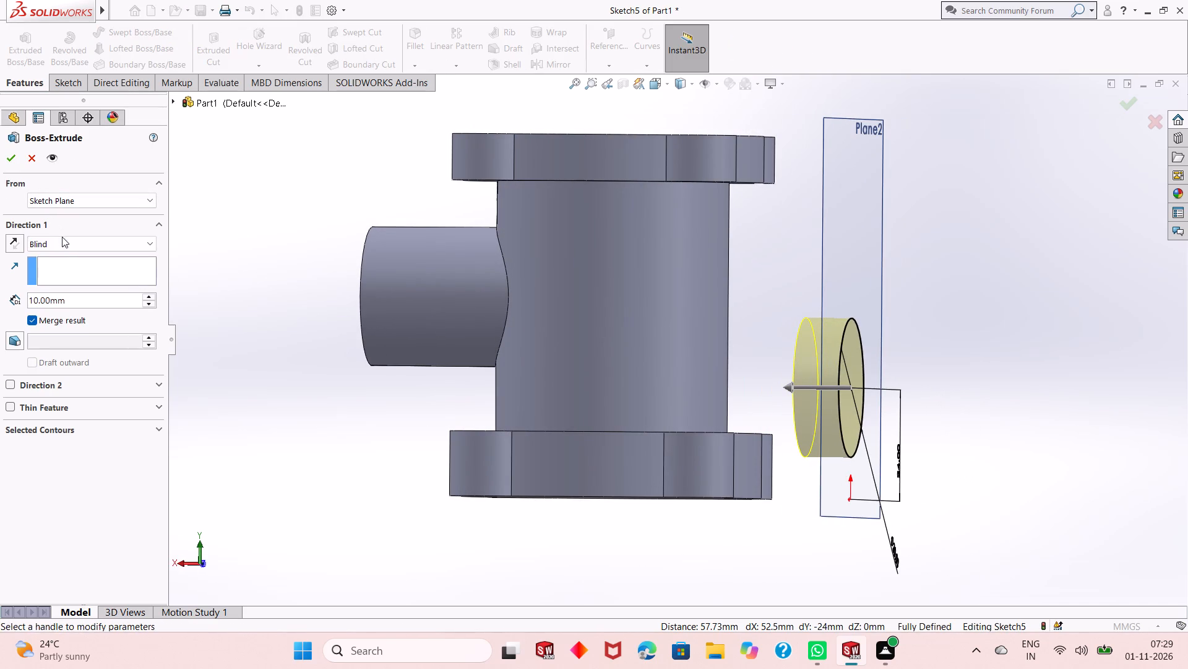
left_click(66, 242)
left_click(80, 275)
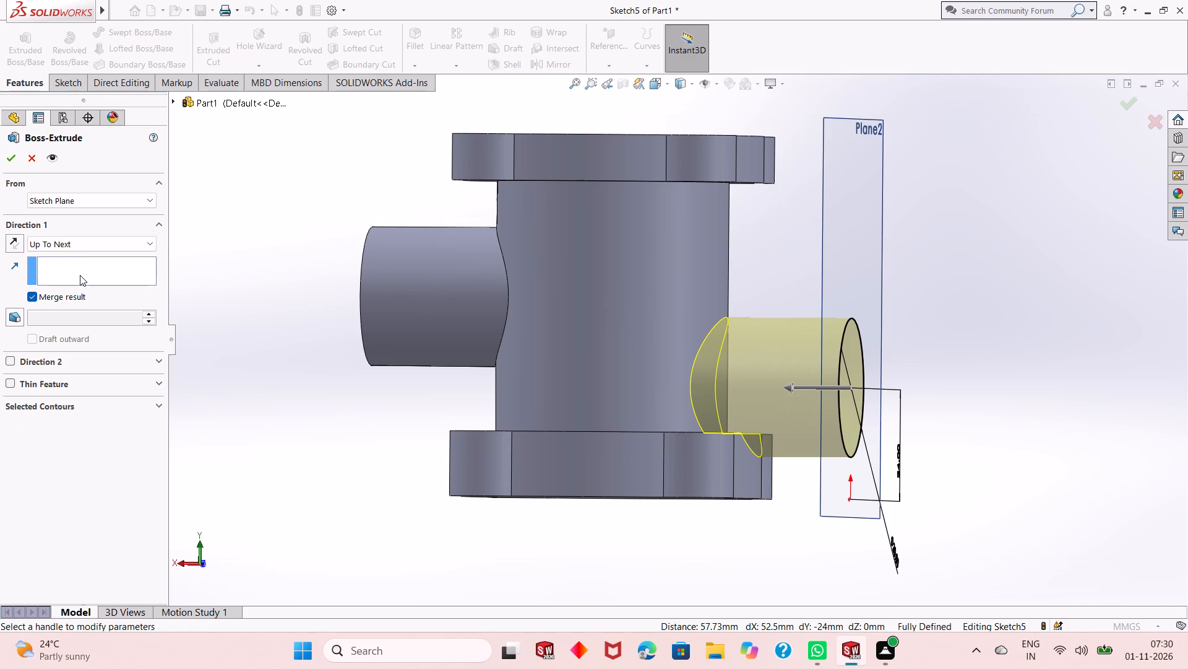
left_click(10, 165)
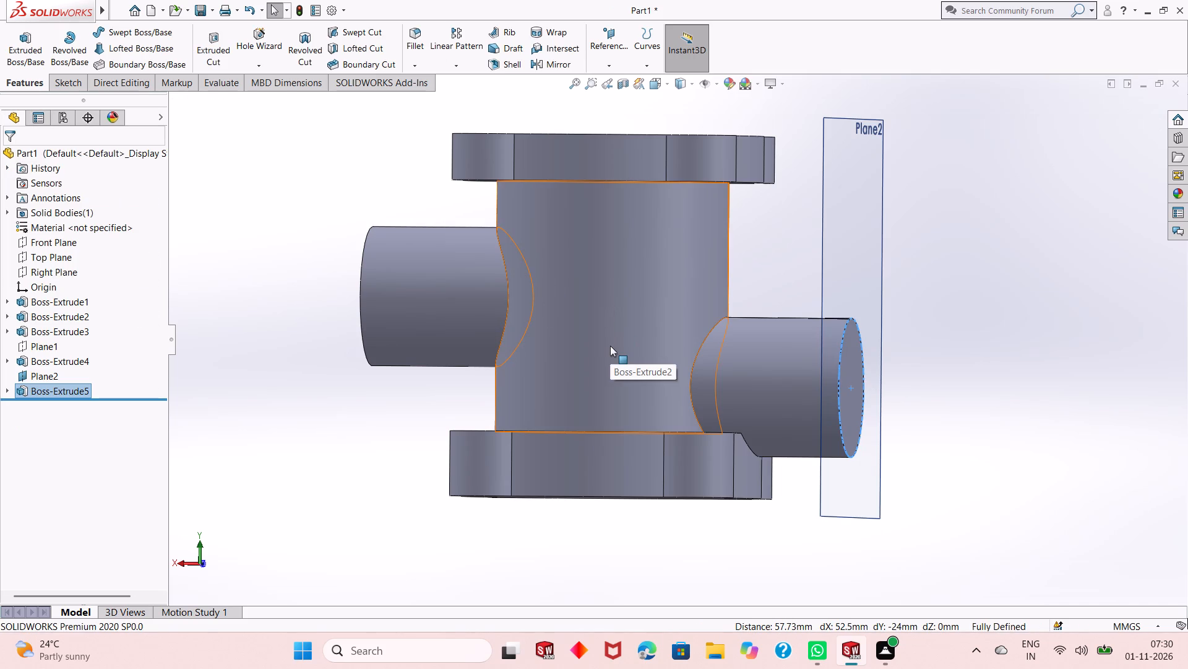
Hide Plane2, the offset plane at the lower side boss.
scroll(699, 386, "down", 1)
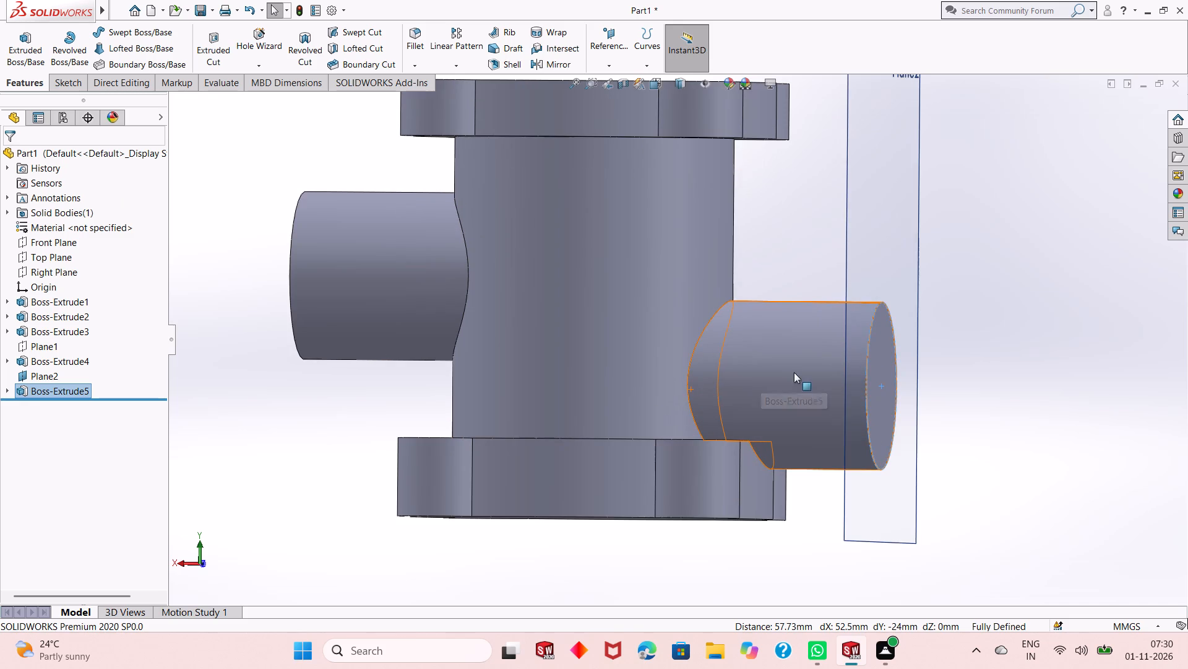
scroll(721, 374, "up", 2)
left_click(918, 256)
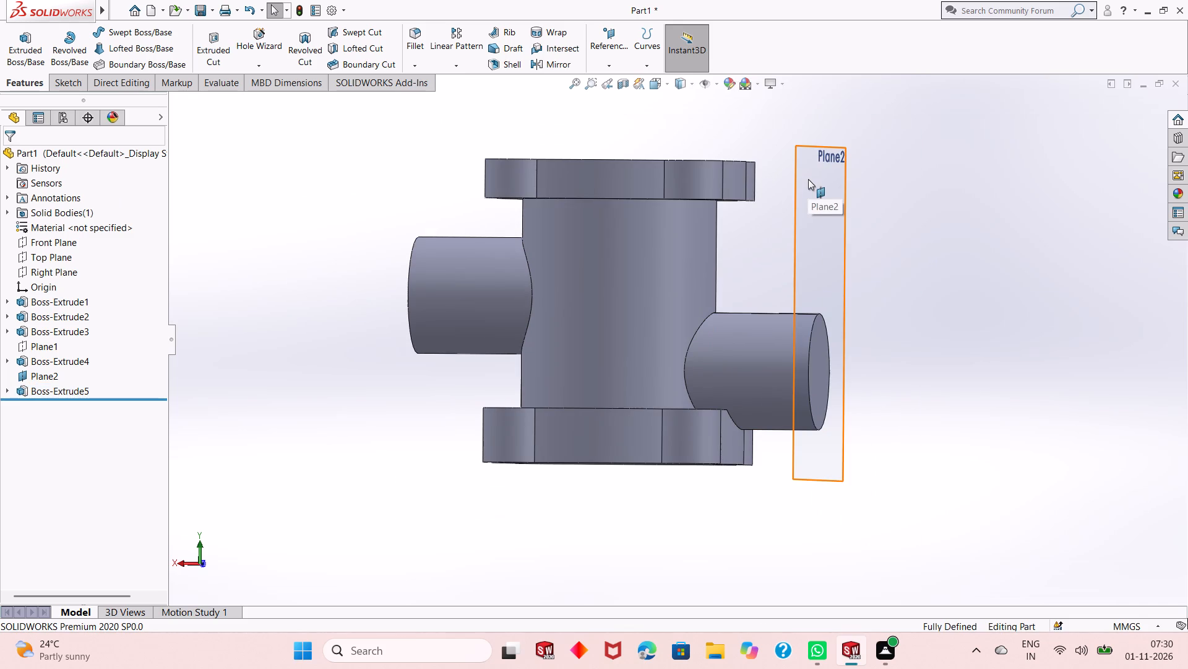
right_click(811, 183)
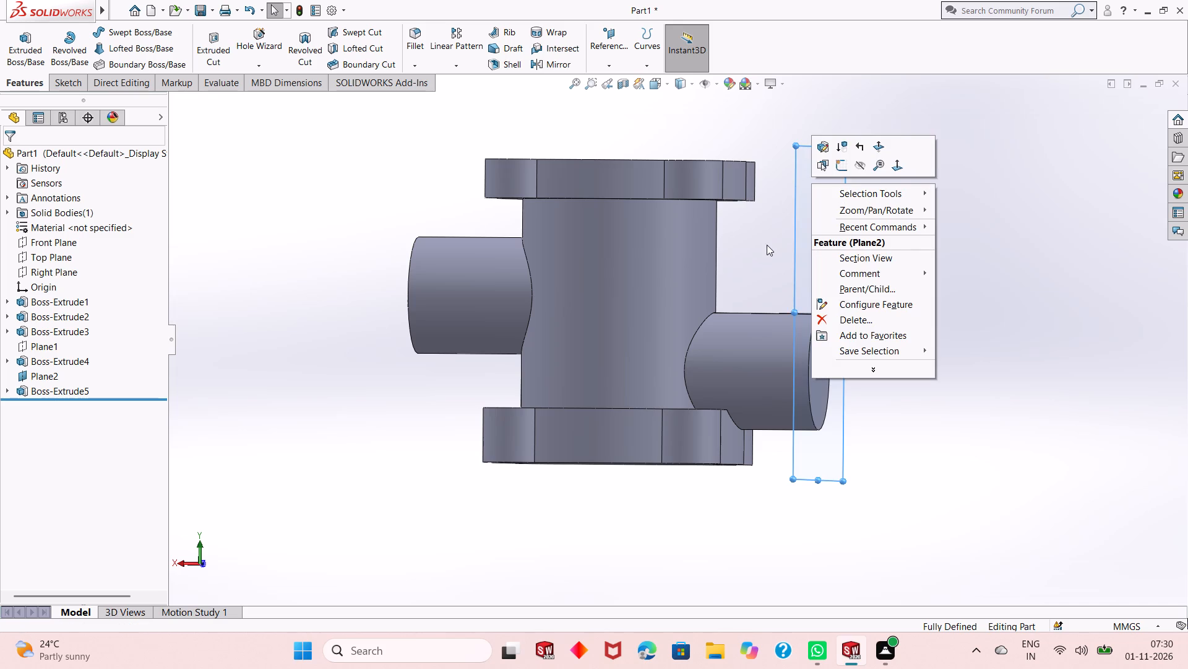
left_click(859, 169)
Examine the two side bosses and where they join the cylindrical body and base flange.
scroll(656, 375, "up", 2)
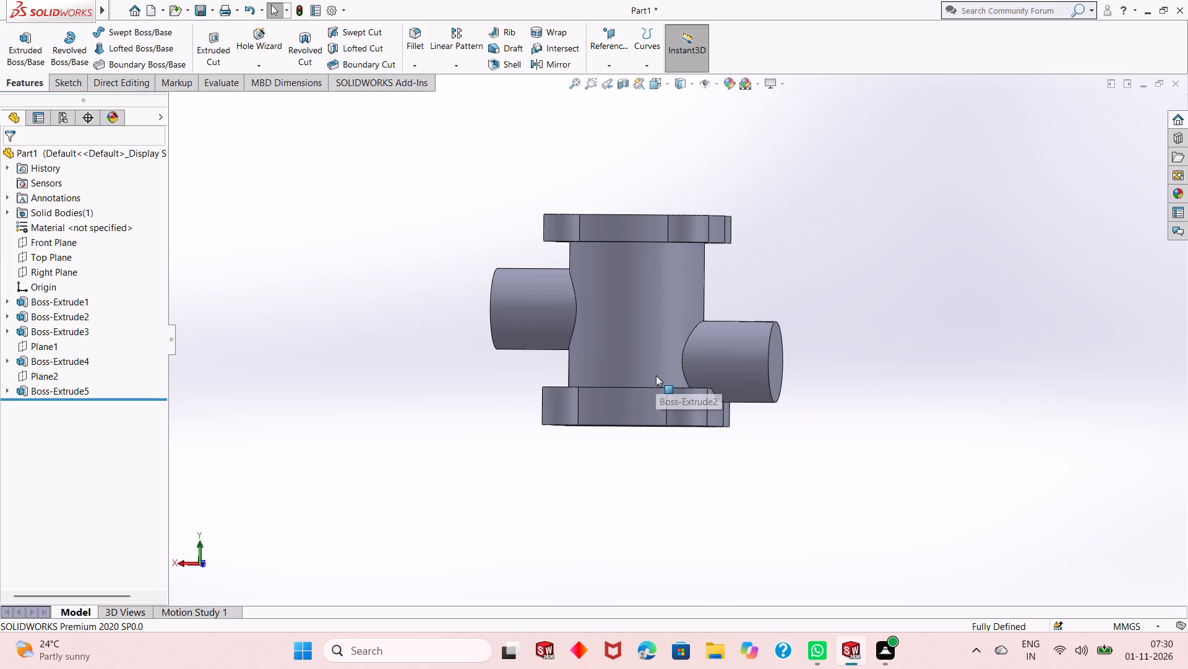
middle_click_drag(638, 419, 668, 291)
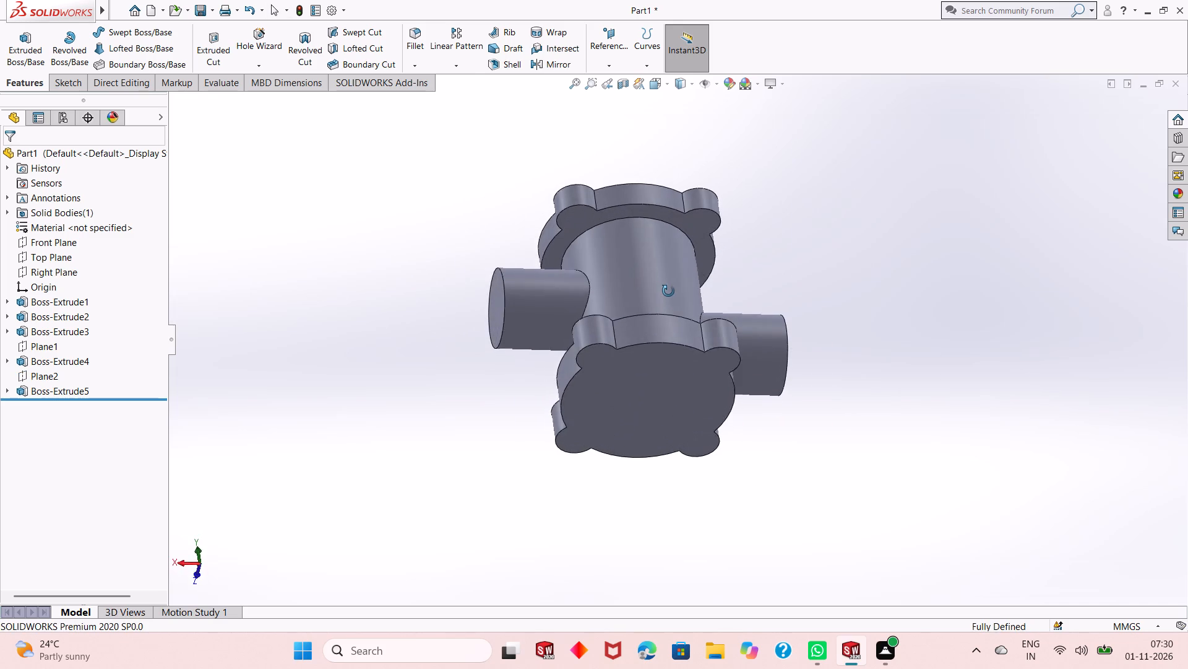
middle_click_drag(668, 291, 500, 453)
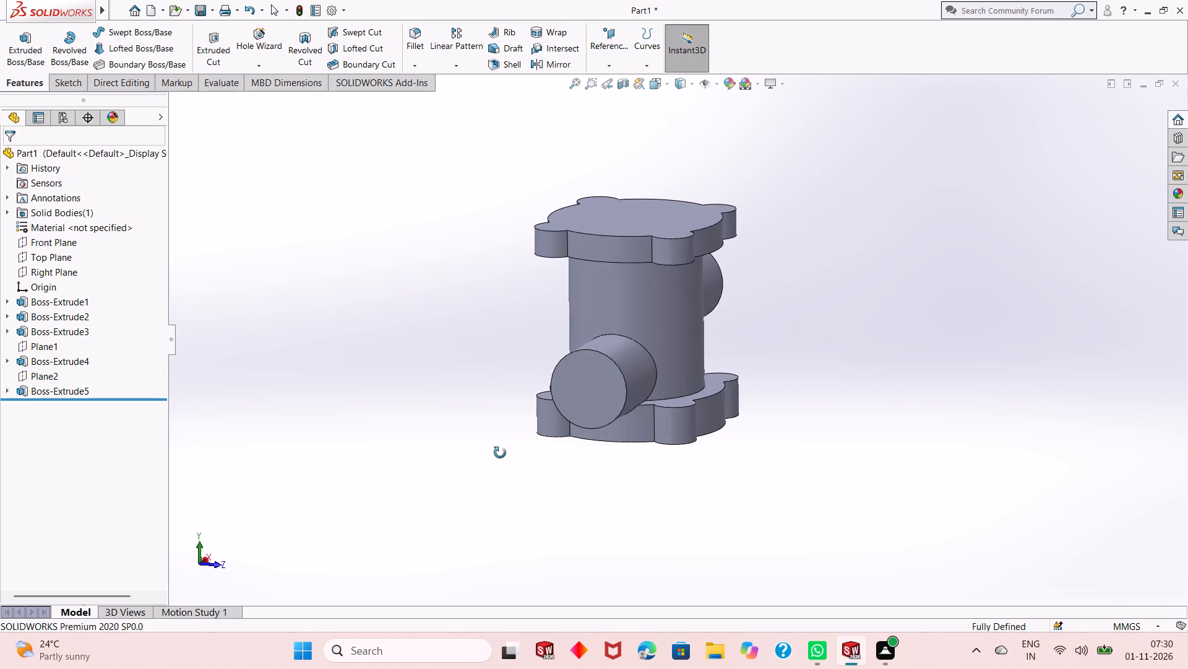
middle_click_drag(500, 453, 499, 453)
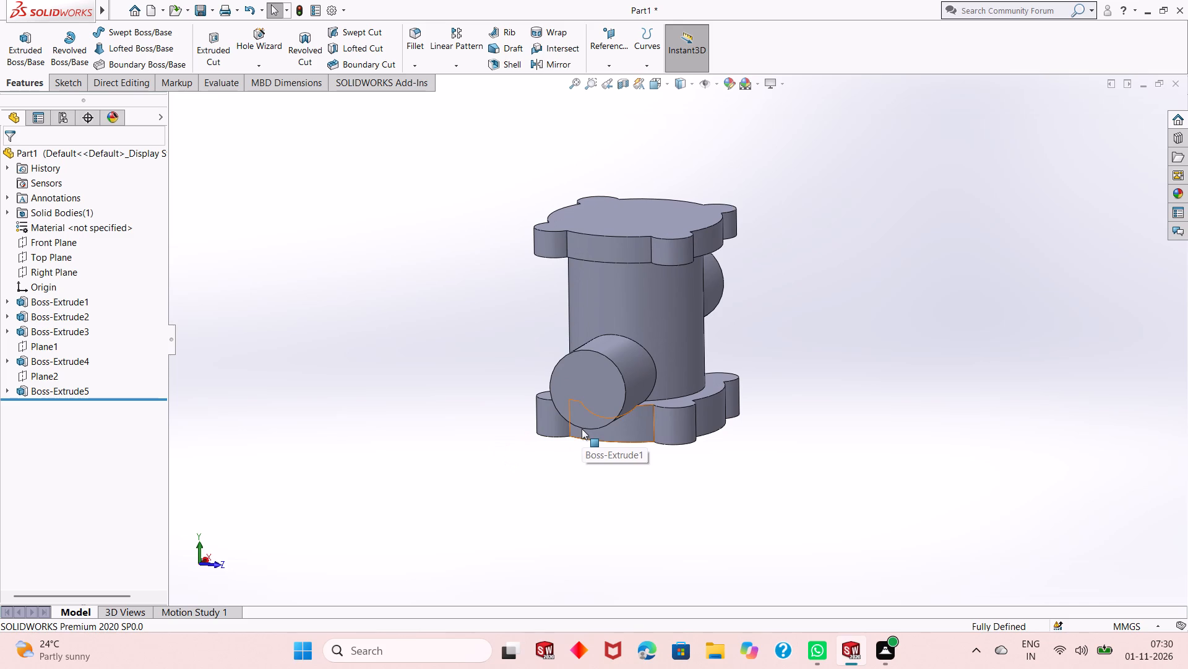
scroll(582, 429, "down", 2)
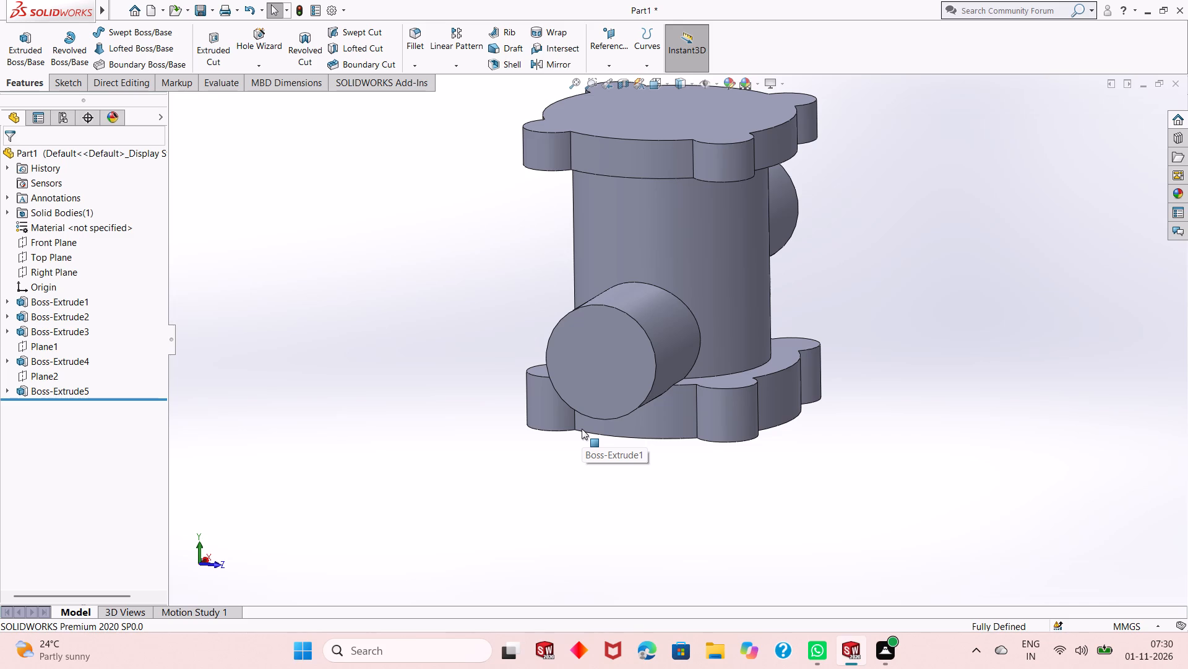
scroll(582, 429, "down", 1)
scroll(608, 425, "up", 1)
scroll(707, 168, "down", 1)
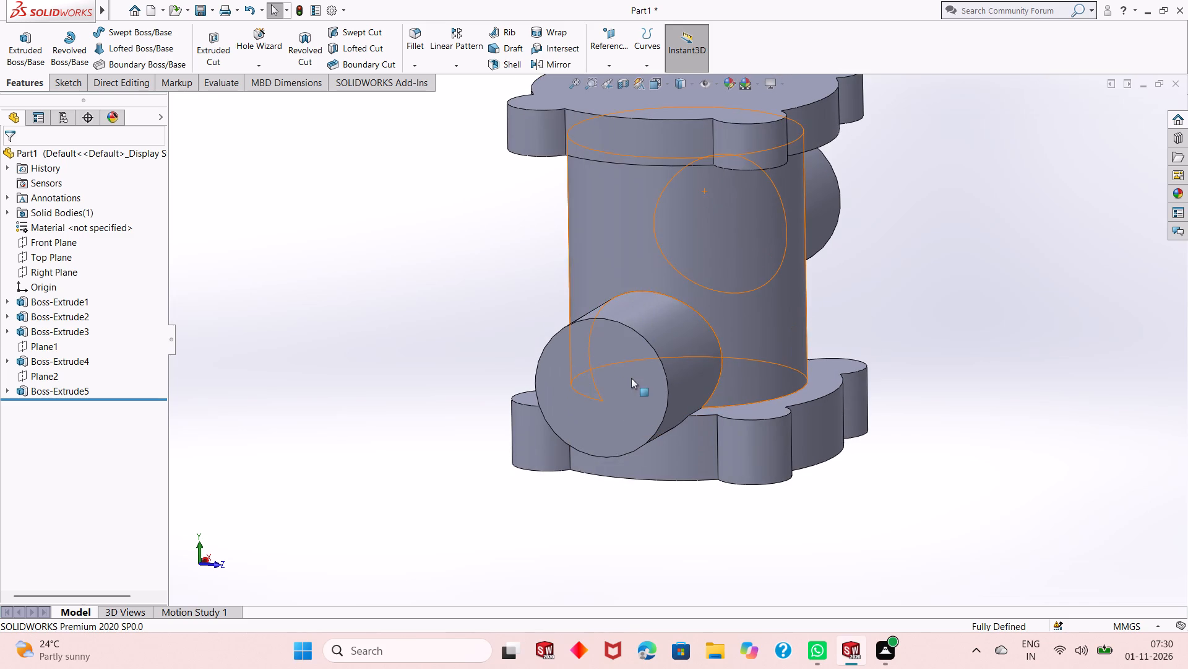
Start a sketch on the upper side boss's end face and draw a concentric circle about 38 mm in diameter.
middle_click_drag(631, 381, 861, 336)
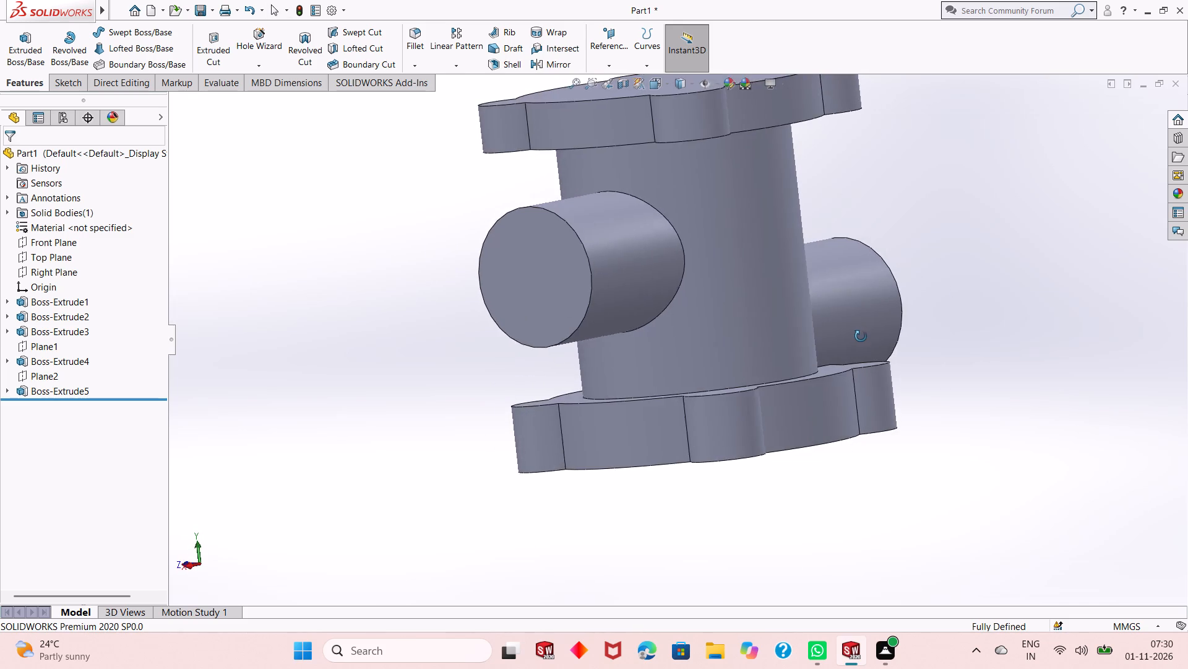
middle_click_drag(861, 336, 843, 330)
scroll(795, 286, "up", 1)
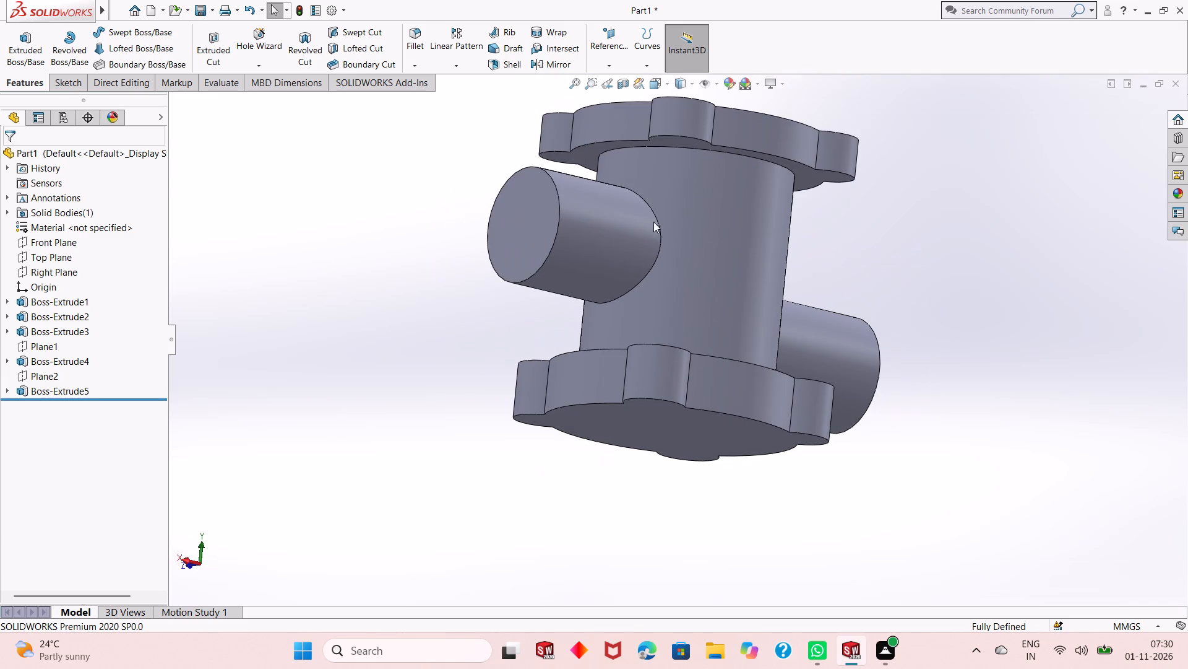
left_click(520, 214)
left_click(580, 180)
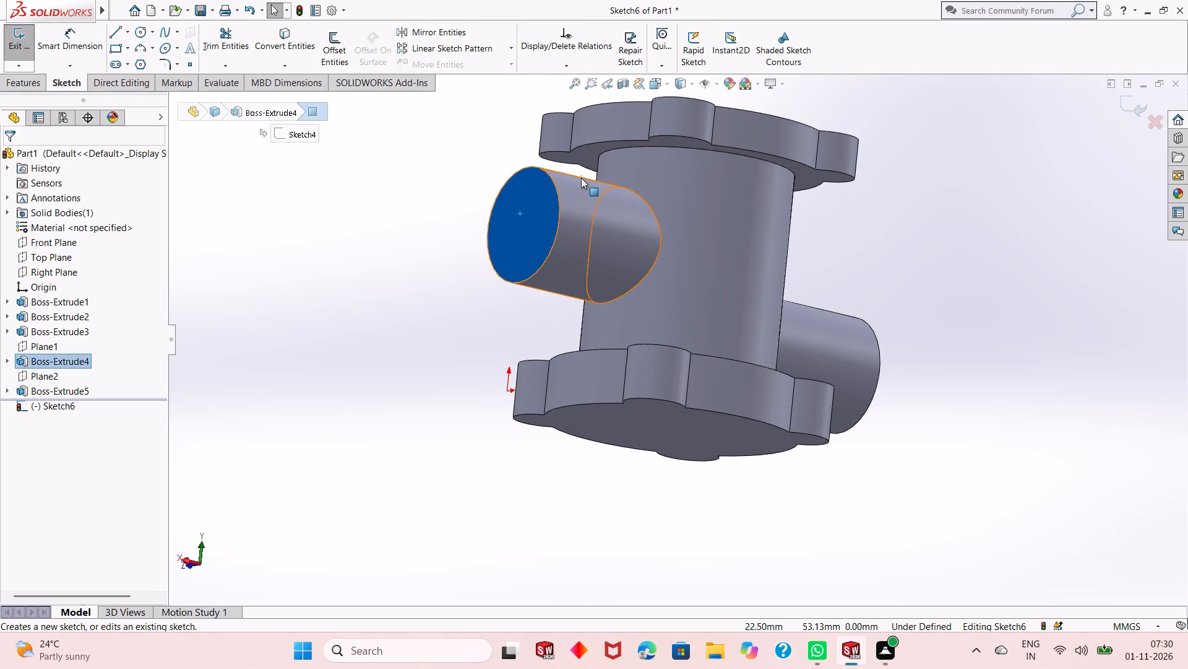
key("ctrl+8")
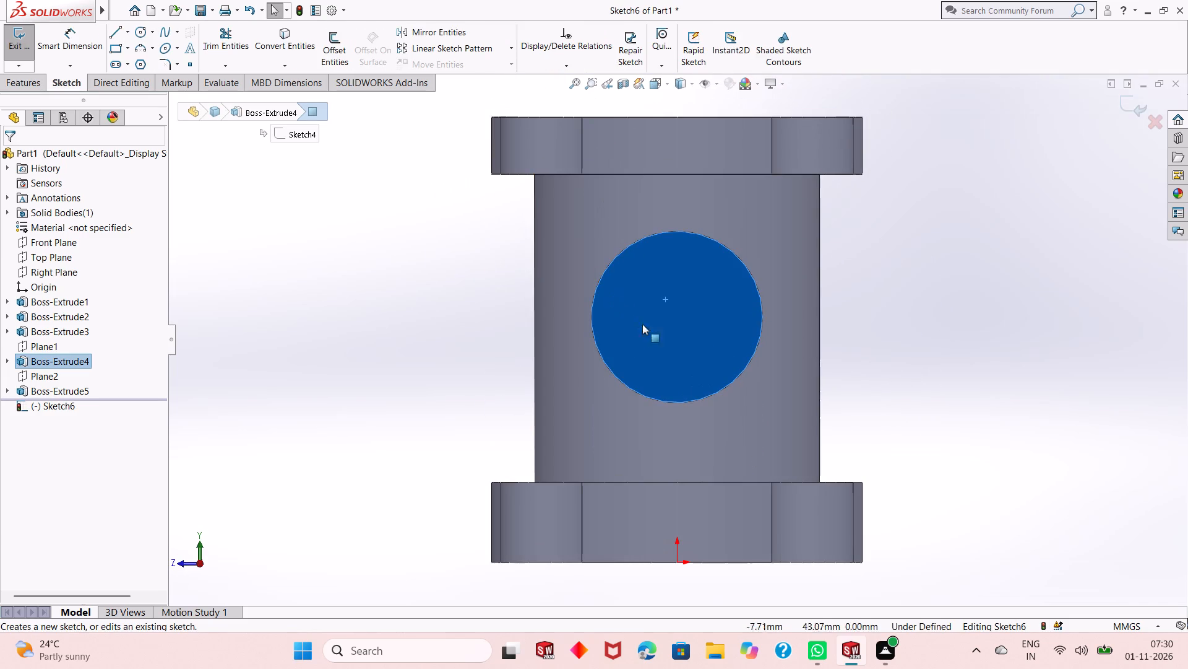
scroll(653, 337, "up", 2)
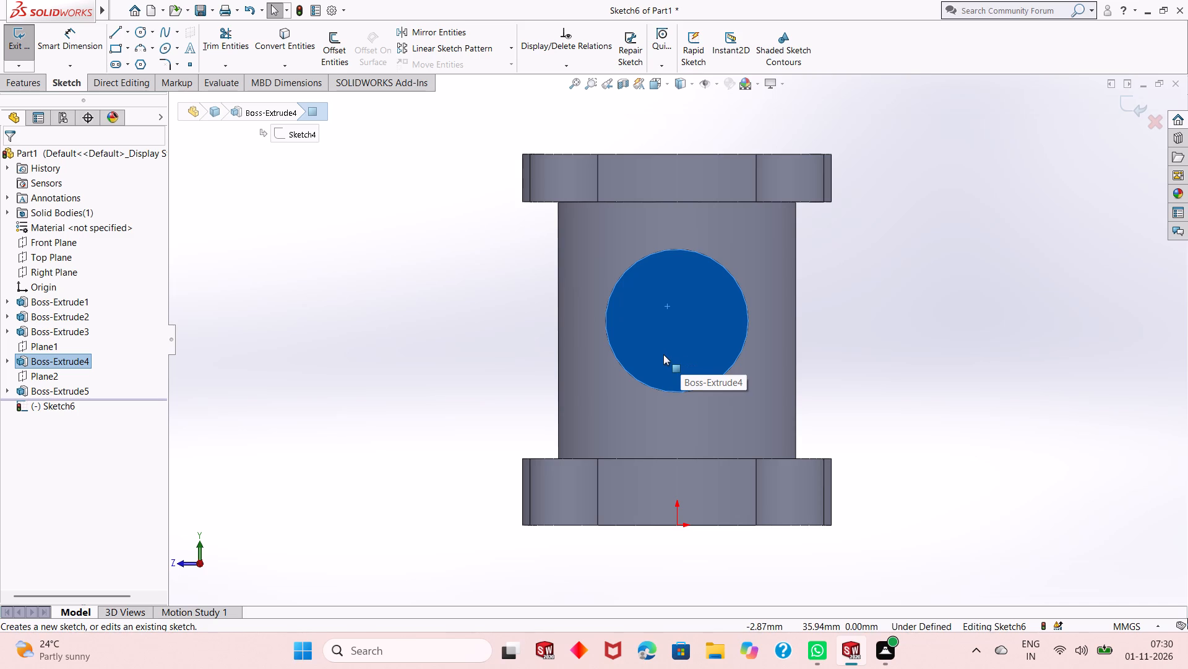
left_click(939, 222)
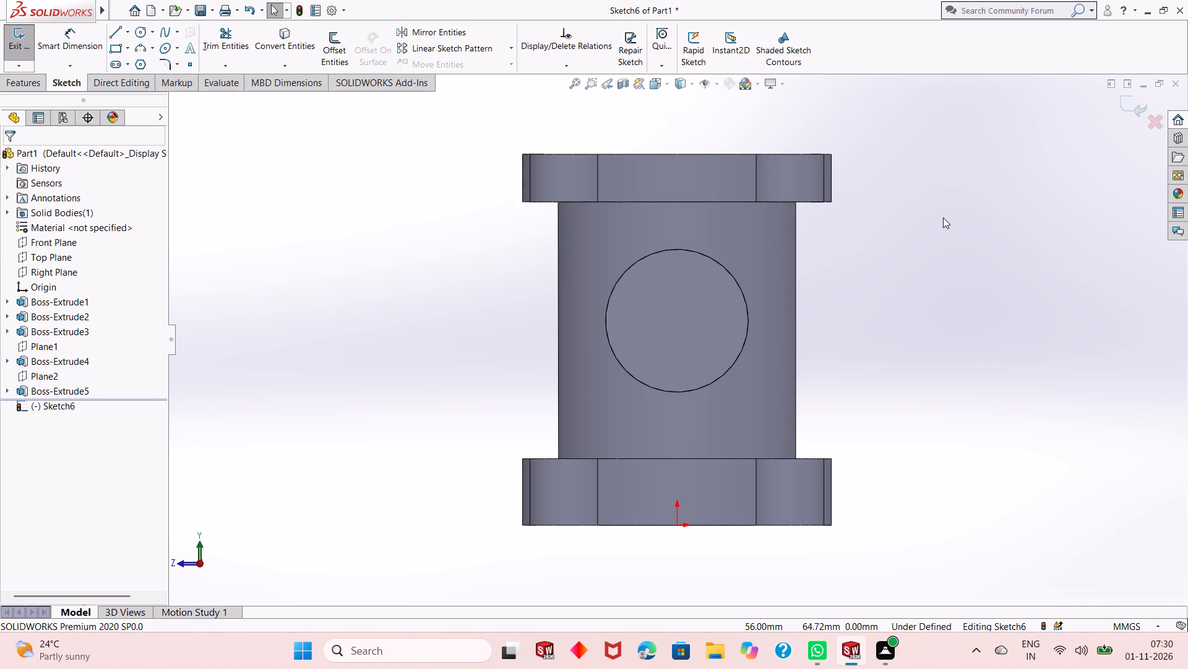
left_click(140, 28)
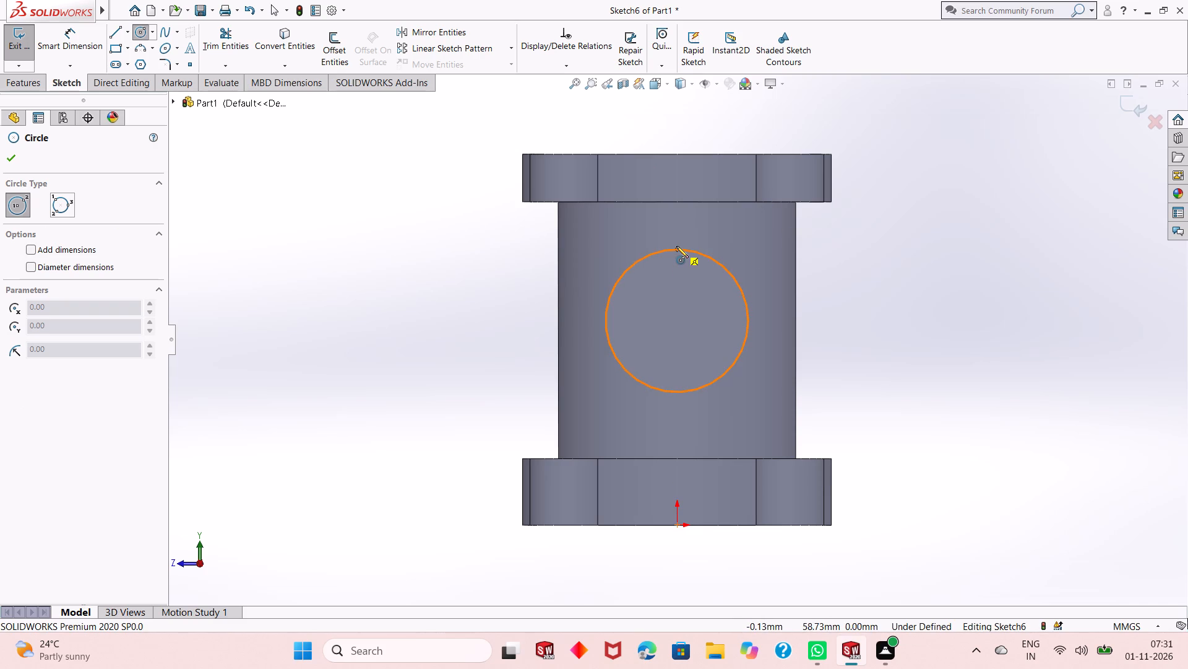
left_click(676, 321)
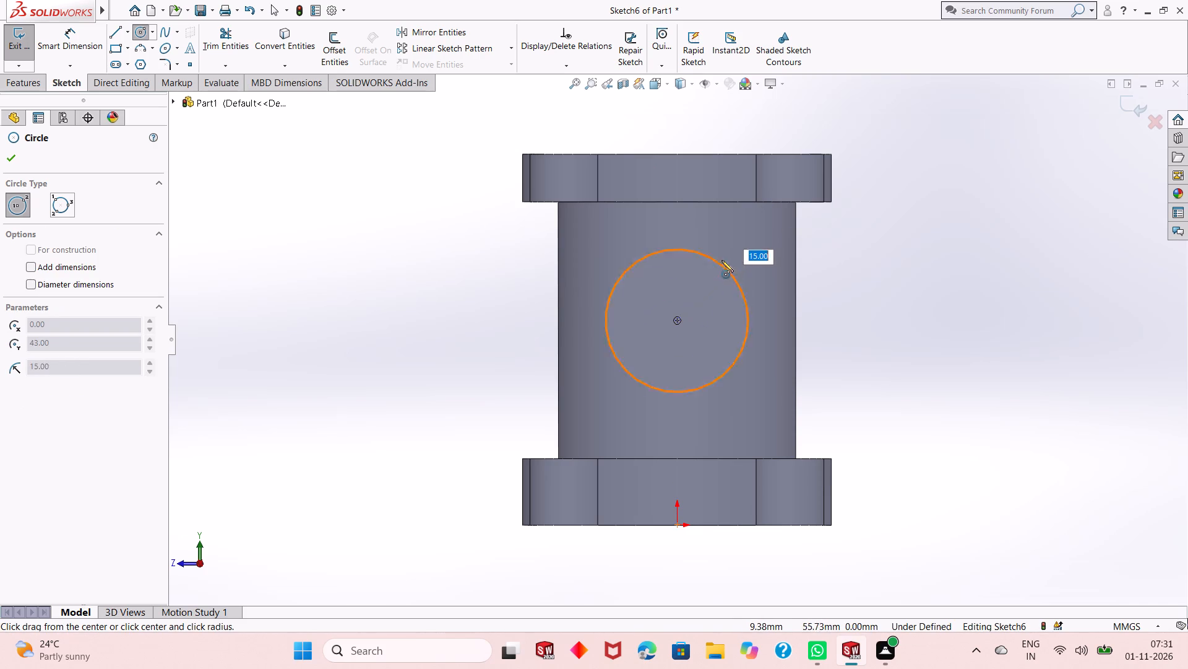
left_click(731, 248)
right_click(273, 190)
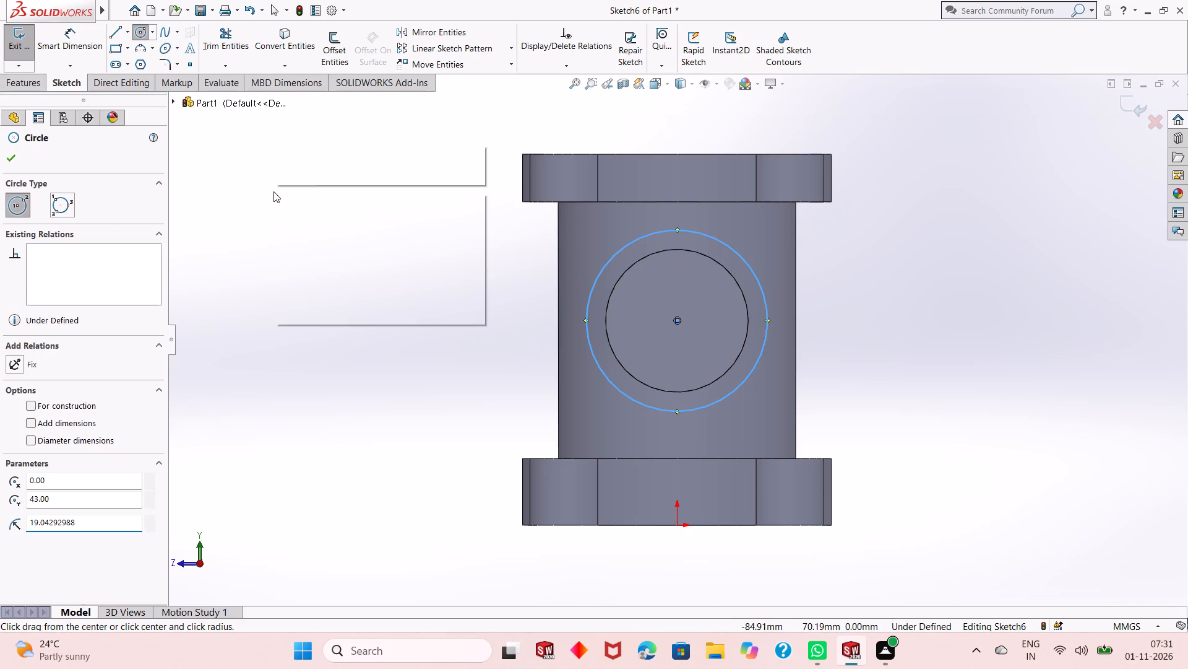
left_click(297, 201)
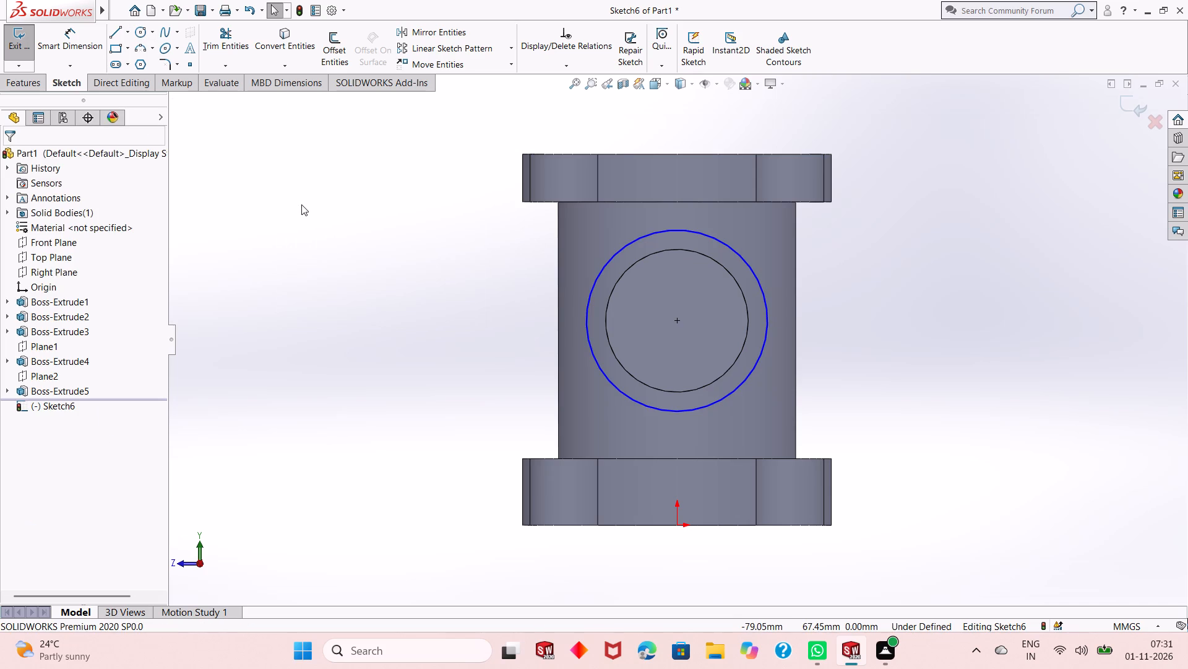
Dimension the new concentric circle's diameter as 78 mm.
left_click(74, 48)
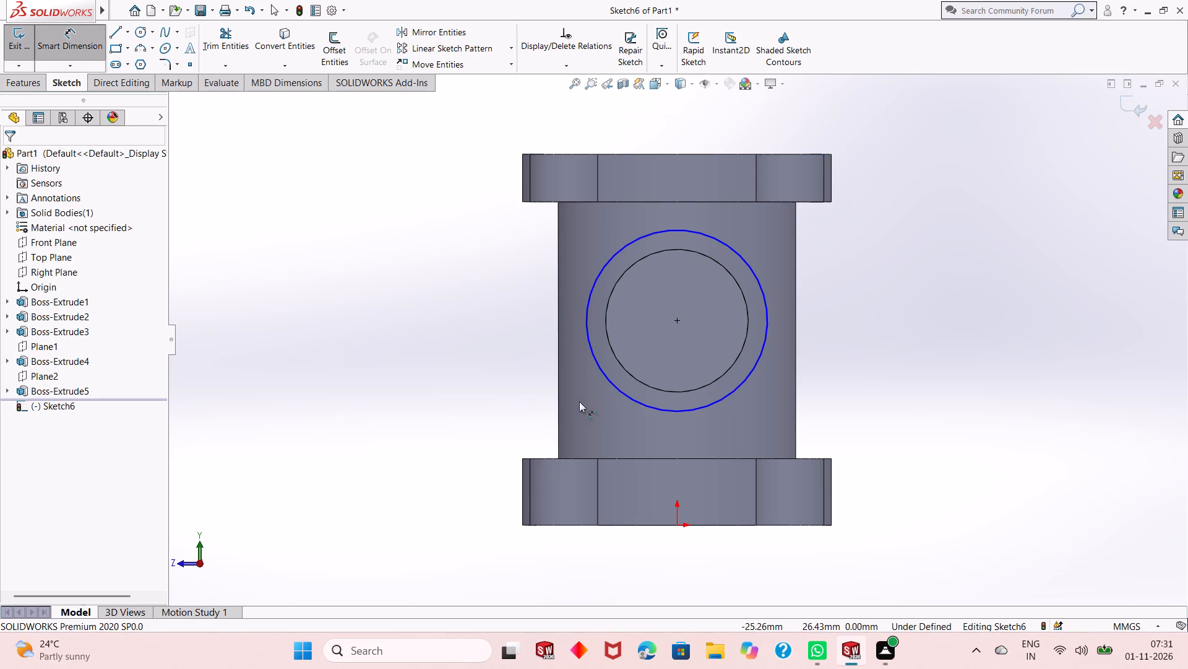
left_click(608, 383)
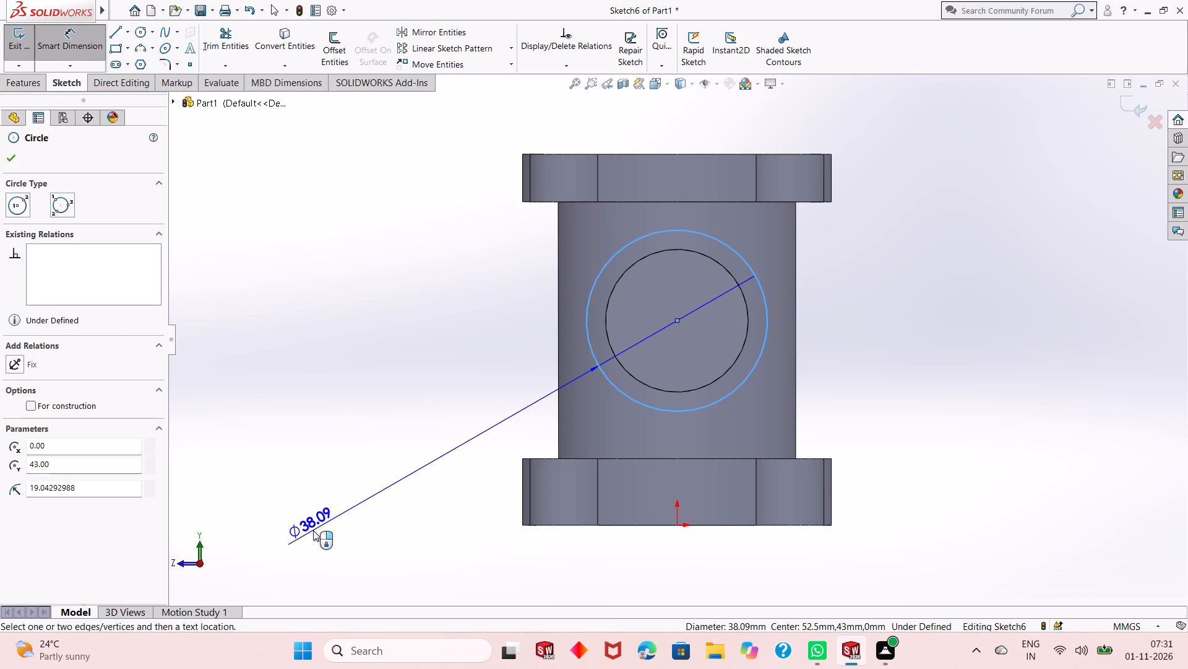
left_click(313, 530)
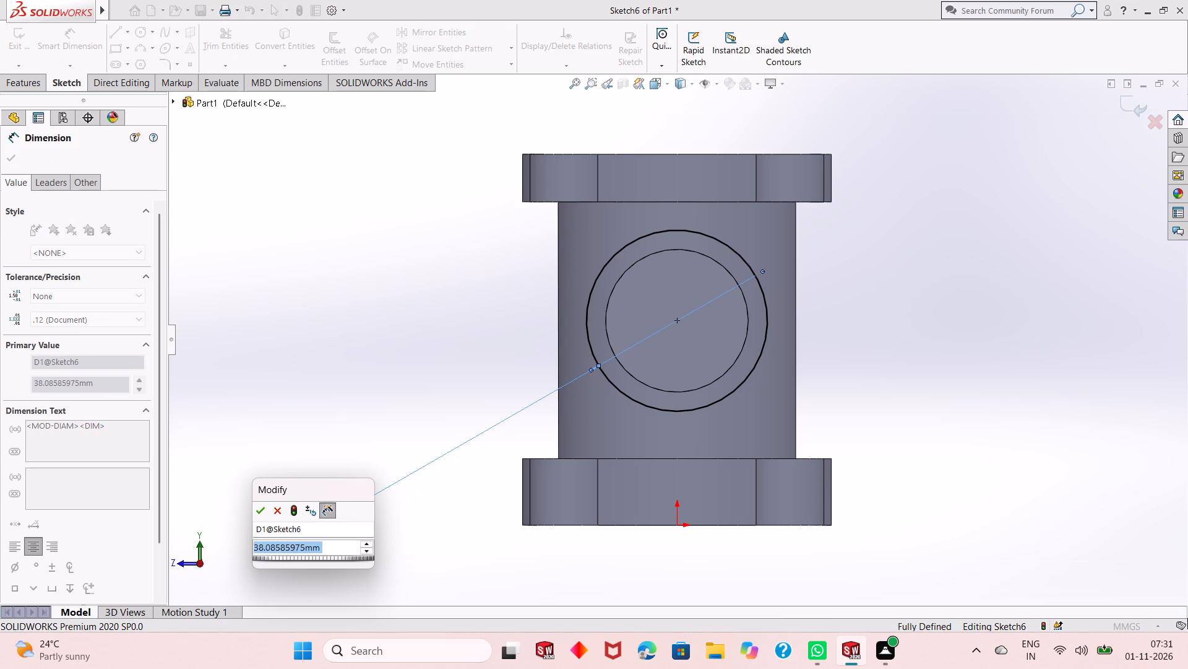
type("78")
key("Return")
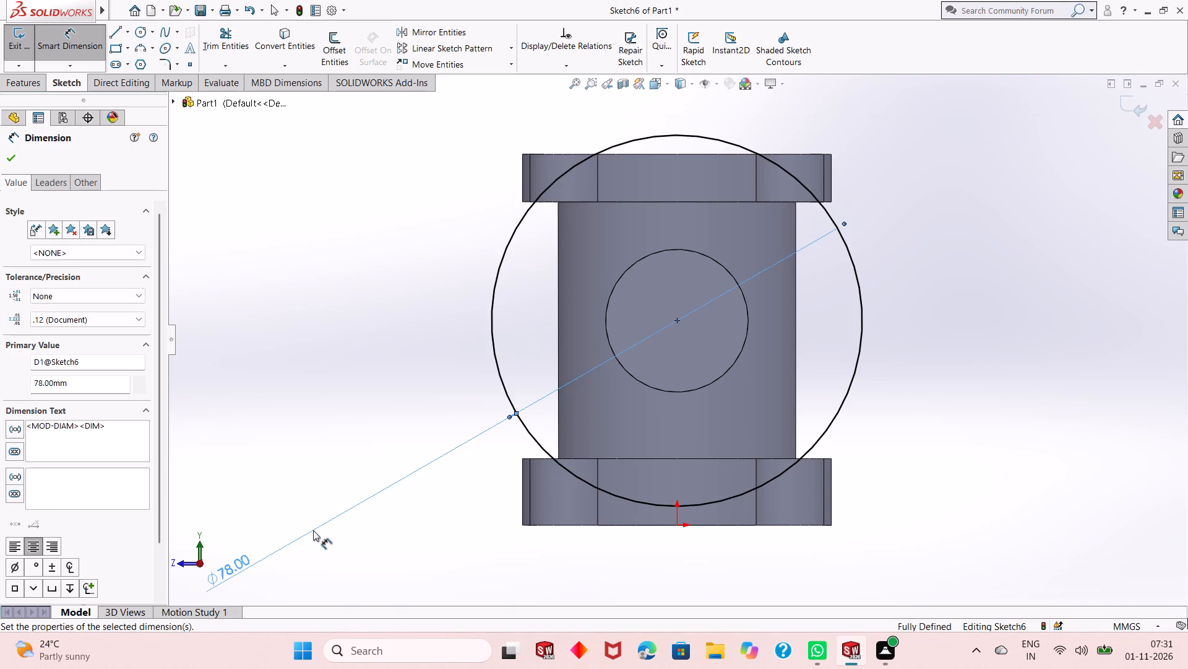
scroll(658, 440, "up", 1)
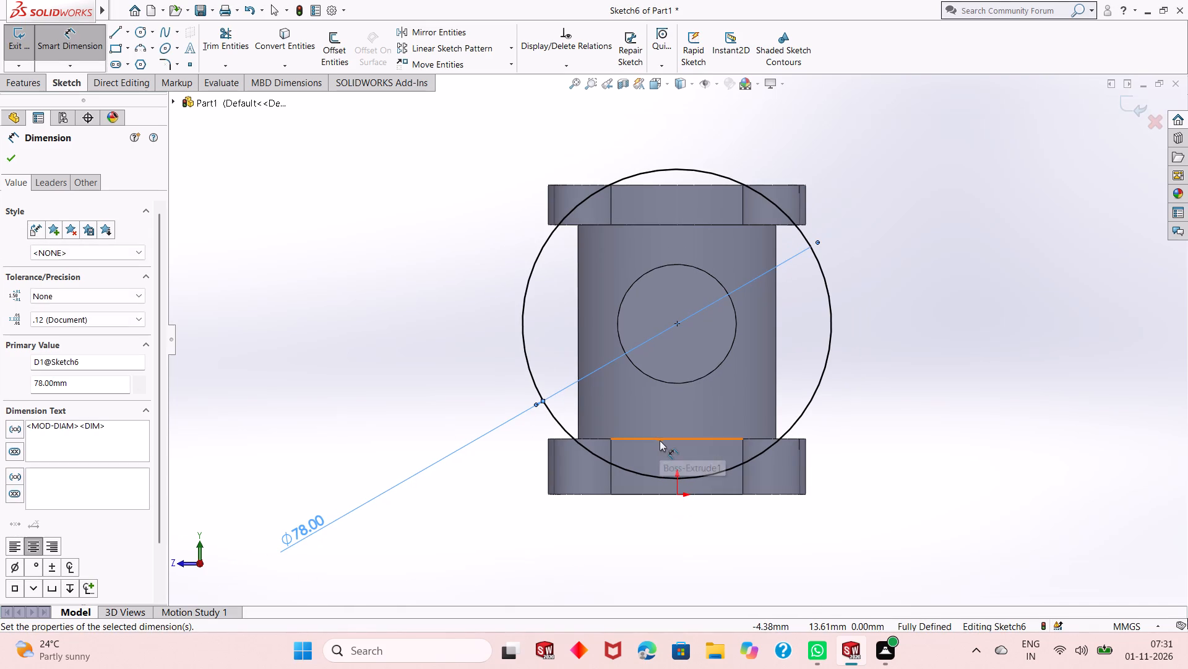
right_click(359, 230)
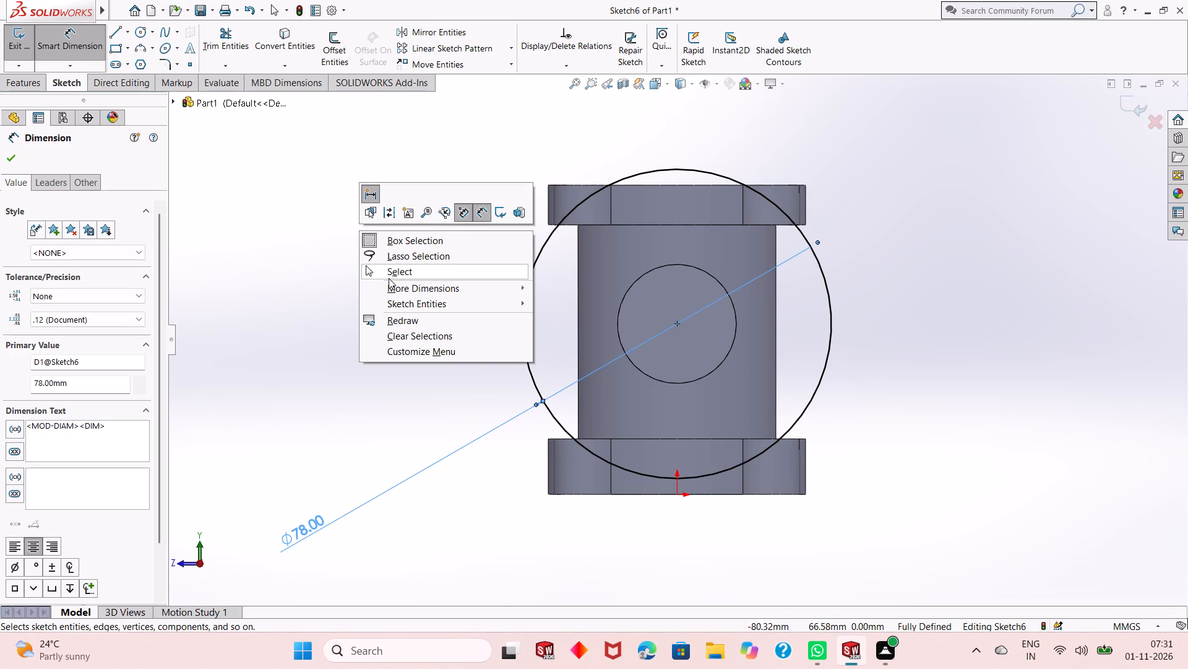
left_click(389, 279)
left_click(389, 279)
left_click(409, 273)
Extrude the 78 mm circle on the upper side boss 8 mm with the direction reversed toward the cylindrical body.
middle_click_drag(661, 370, 702, 413)
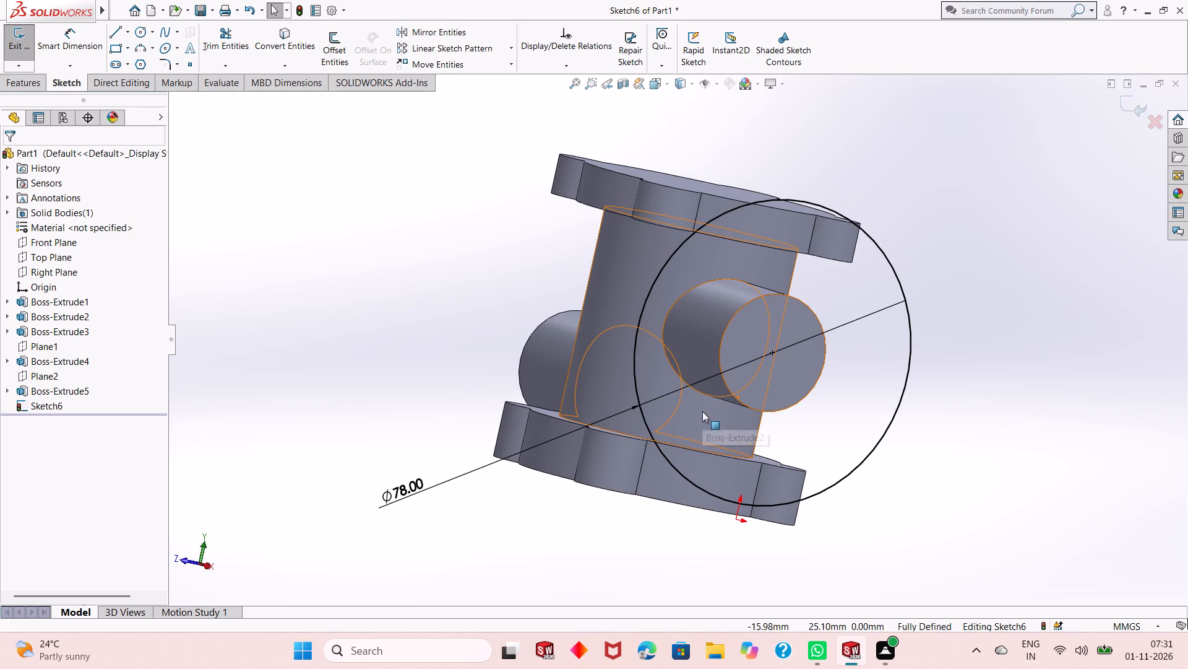
left_click(33, 85)
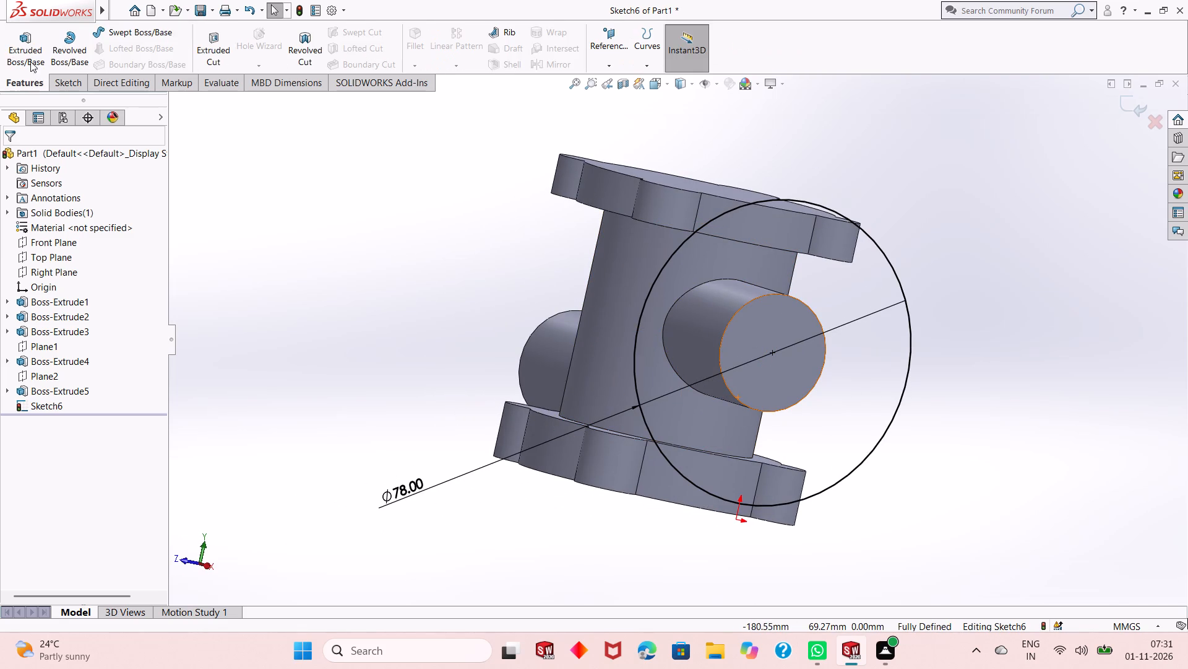
left_click(30, 52)
middle_click_drag(653, 370, 551, 315)
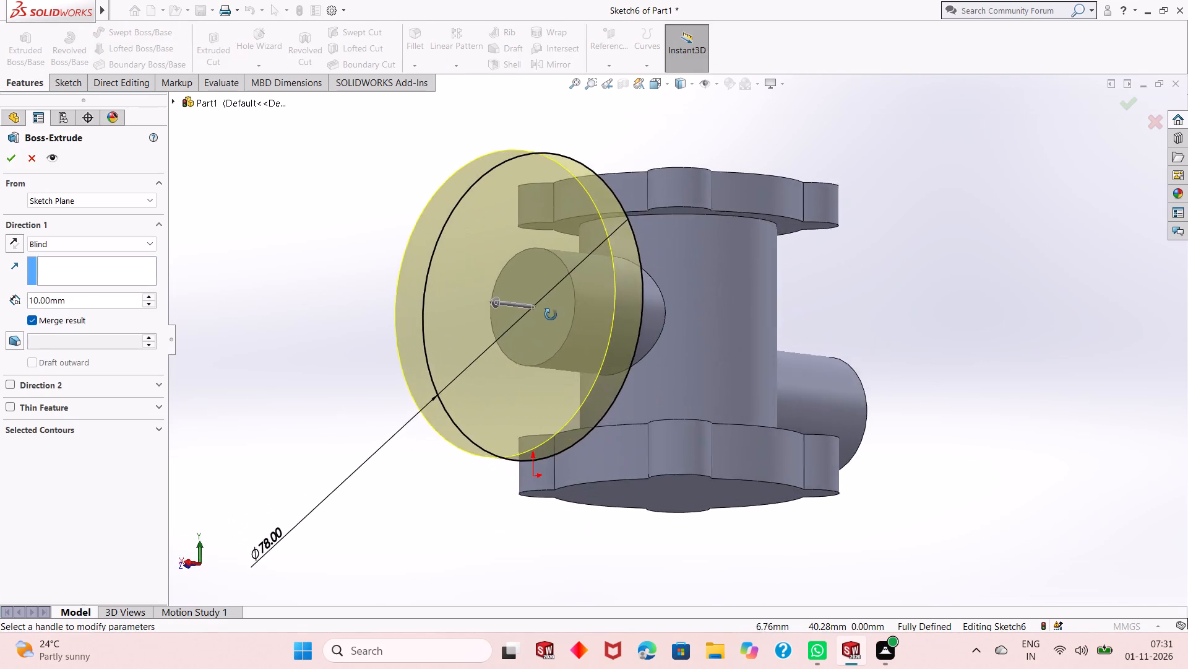
middle_click_drag(551, 315, 497, 388)
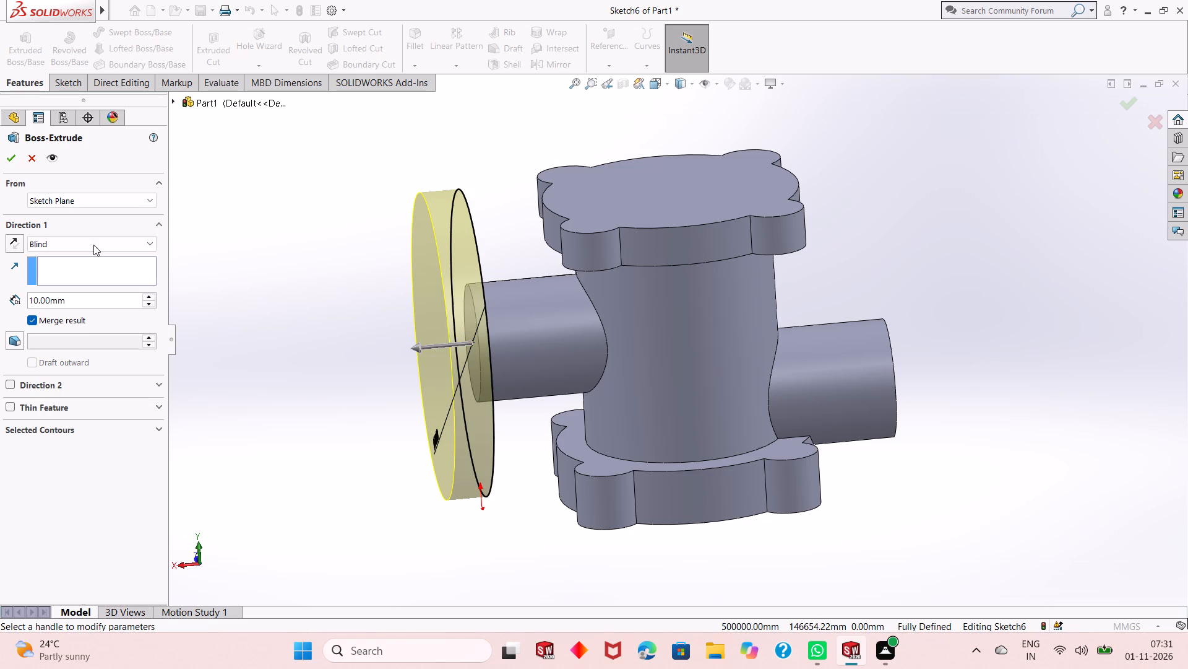
left_click(14, 240)
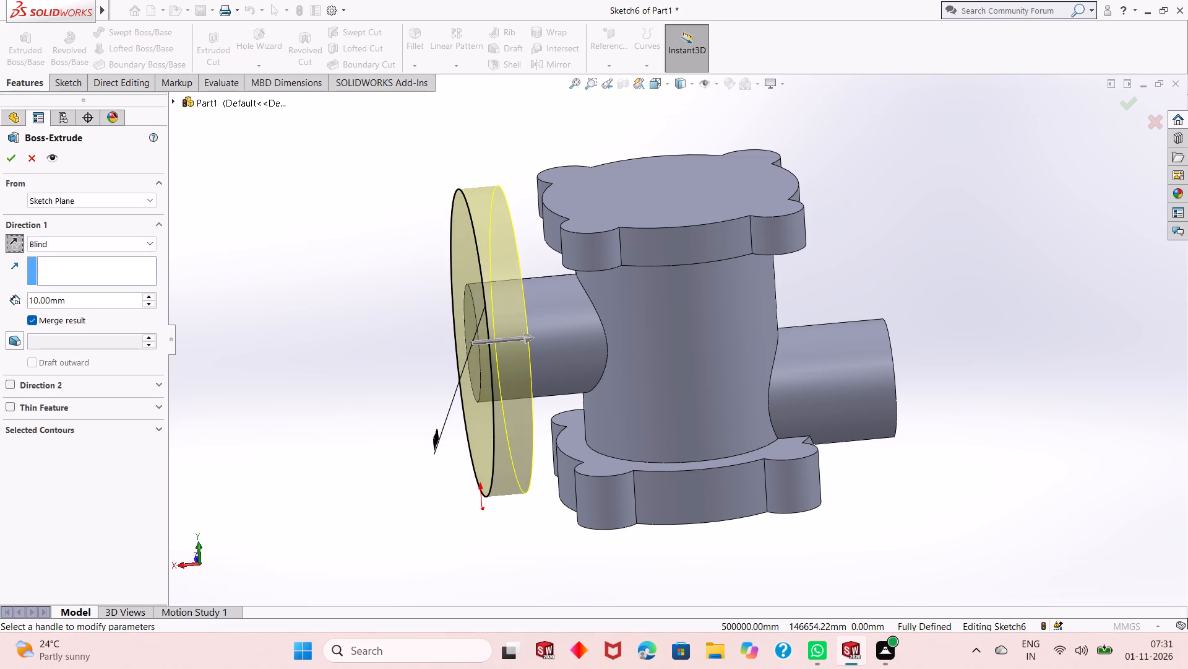
double_click(88, 298)
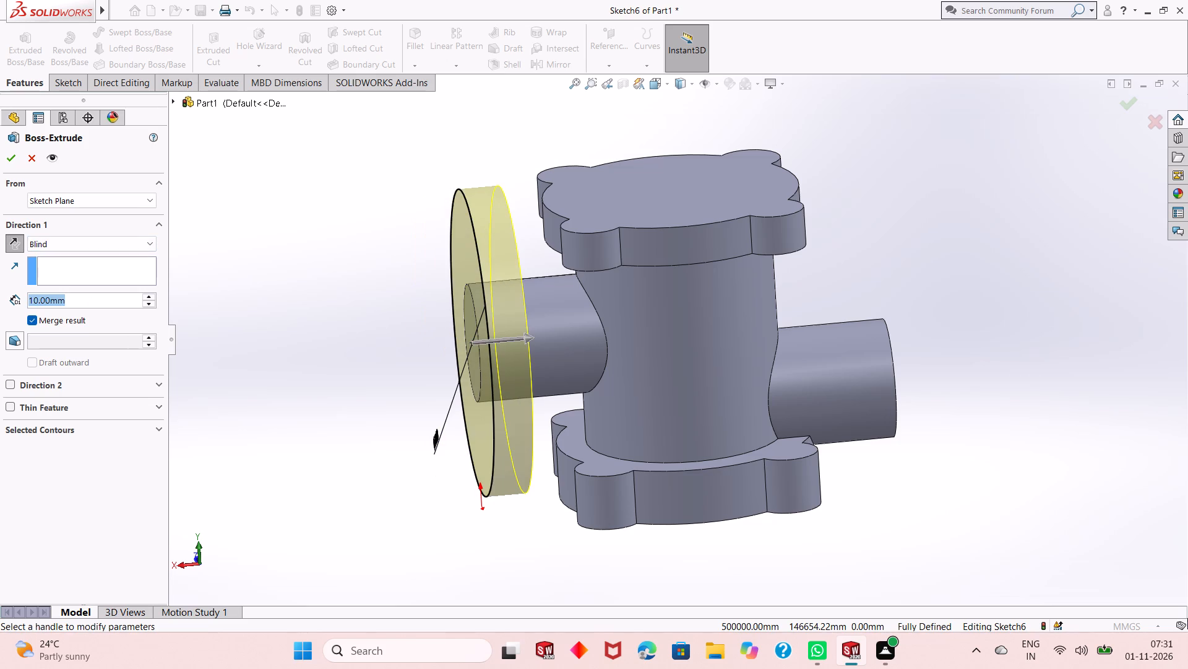
key("8")
key("Return")
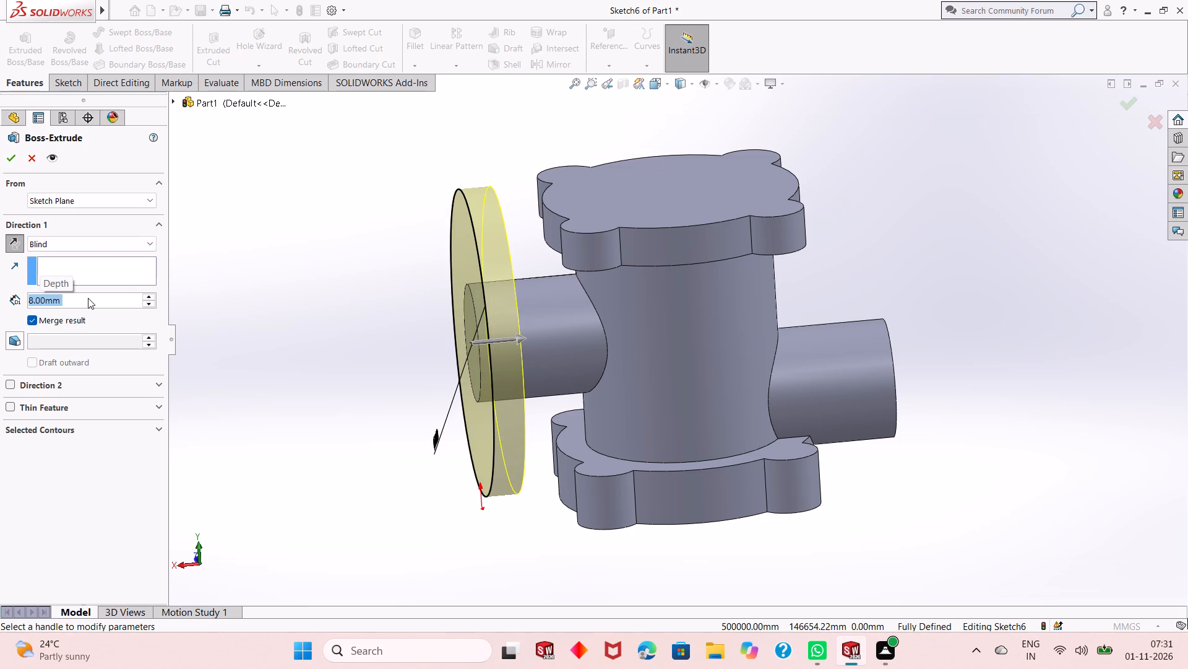
left_click(9, 157)
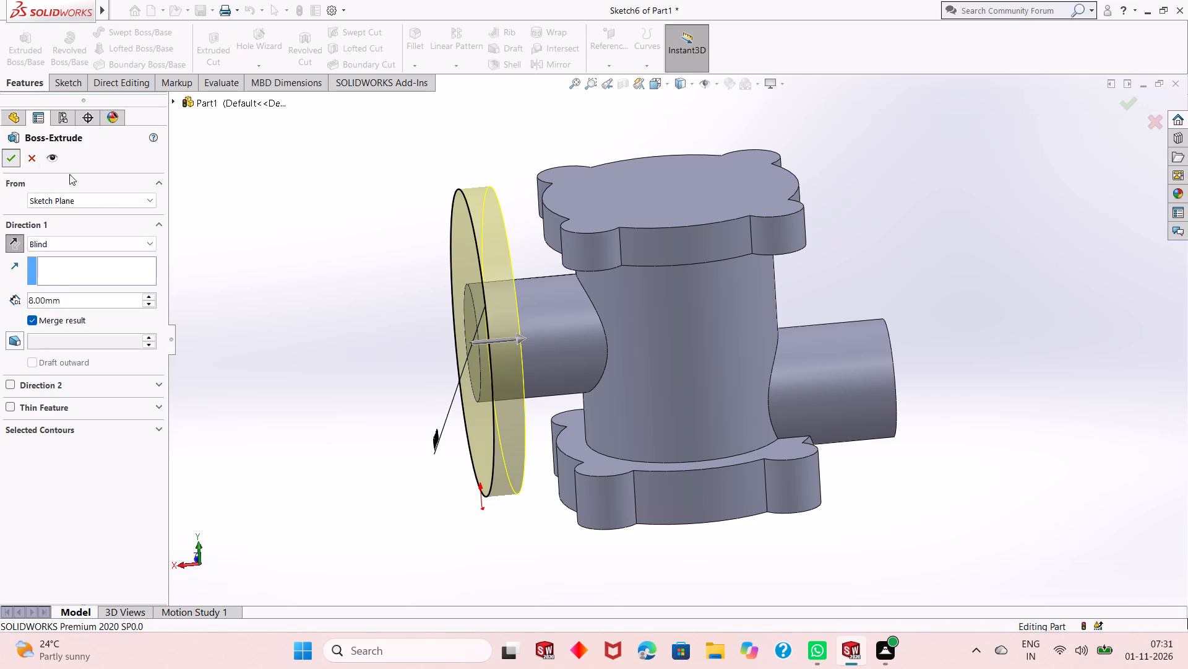
left_click(418, 340)
middle_click(444, 361)
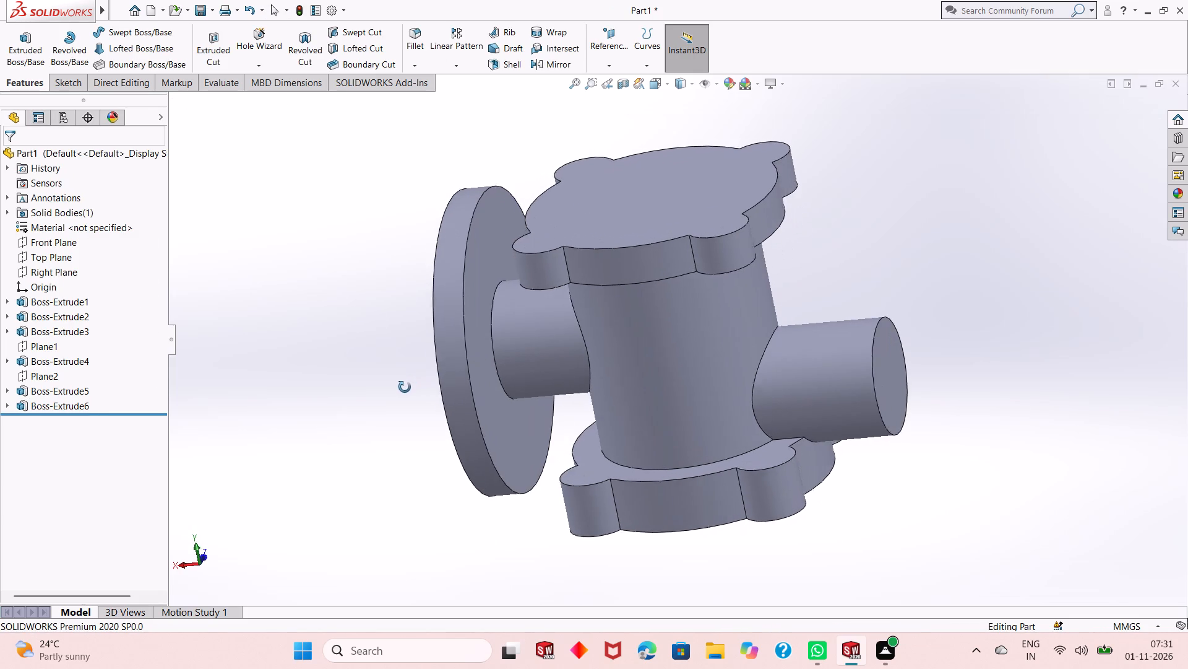
middle_click(444, 357)
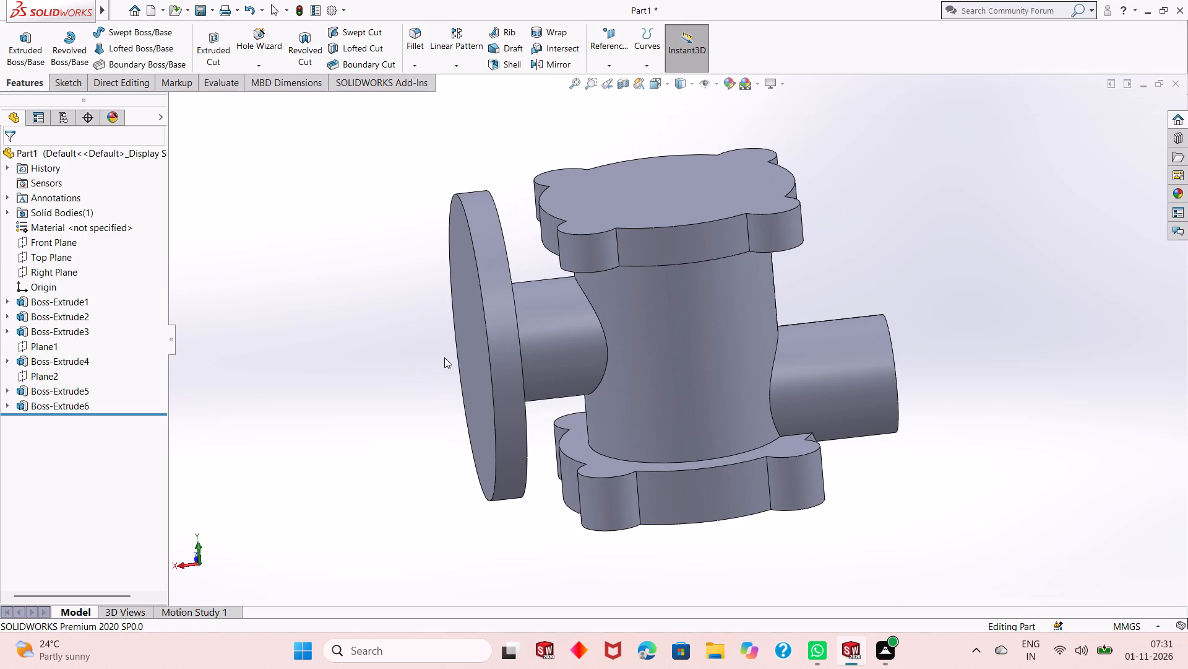
Start a sketch on the lower side boss's end face and draw a concentric circle about 66 mm in diameter.
scroll(700, 413, "up", 1)
middle_click_drag(700, 414, 656, 377)
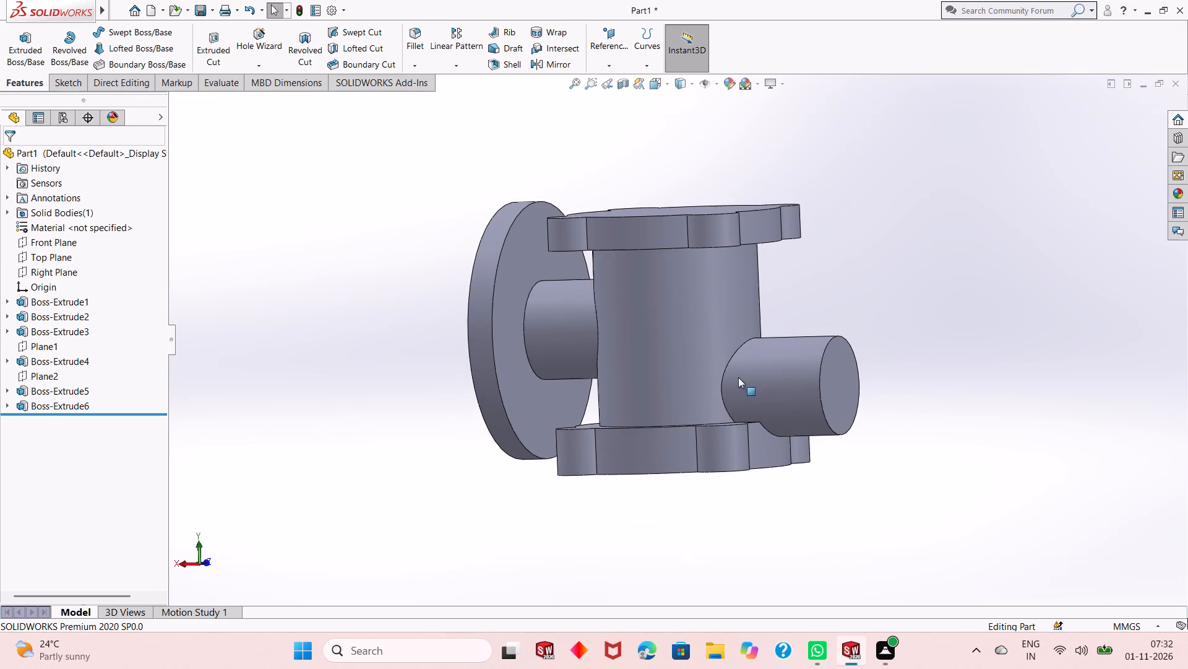
left_click(851, 367)
left_click(904, 331)
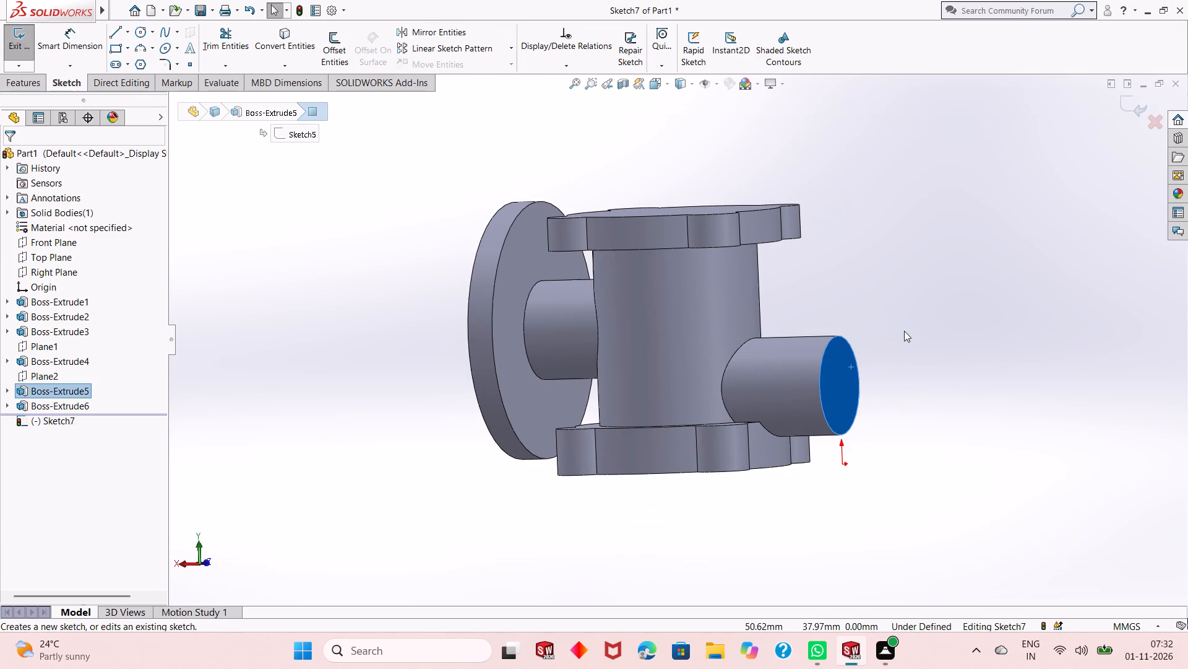
key("ctrl+8")
left_click(904, 331)
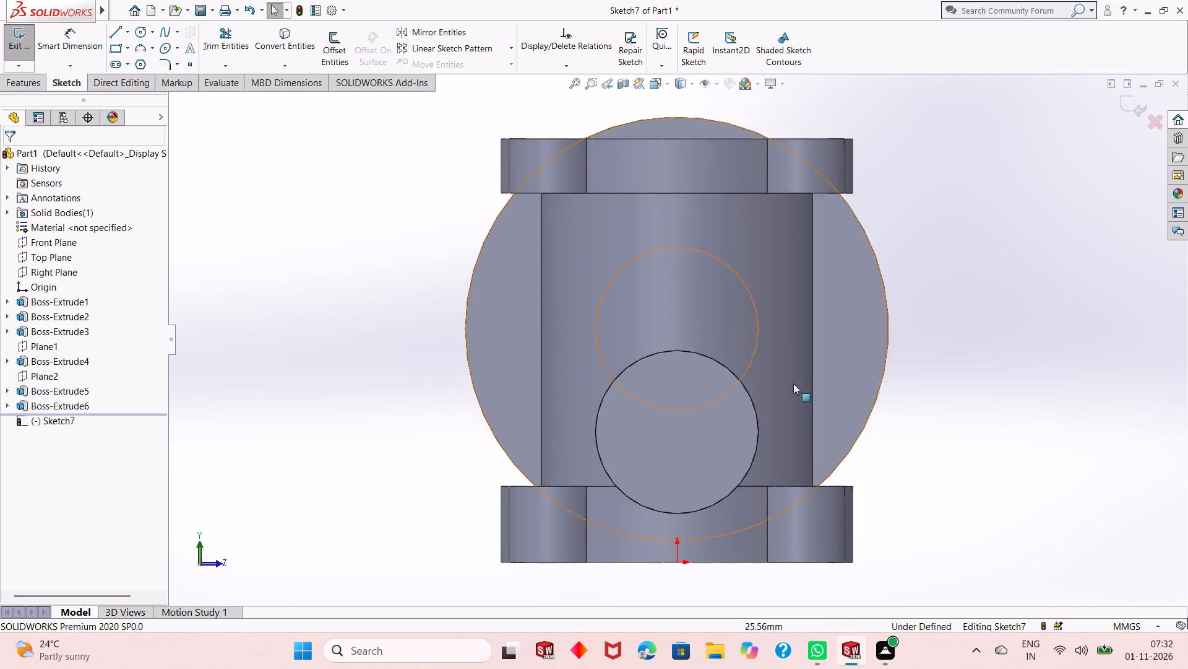
scroll(652, 450, "up", 1)
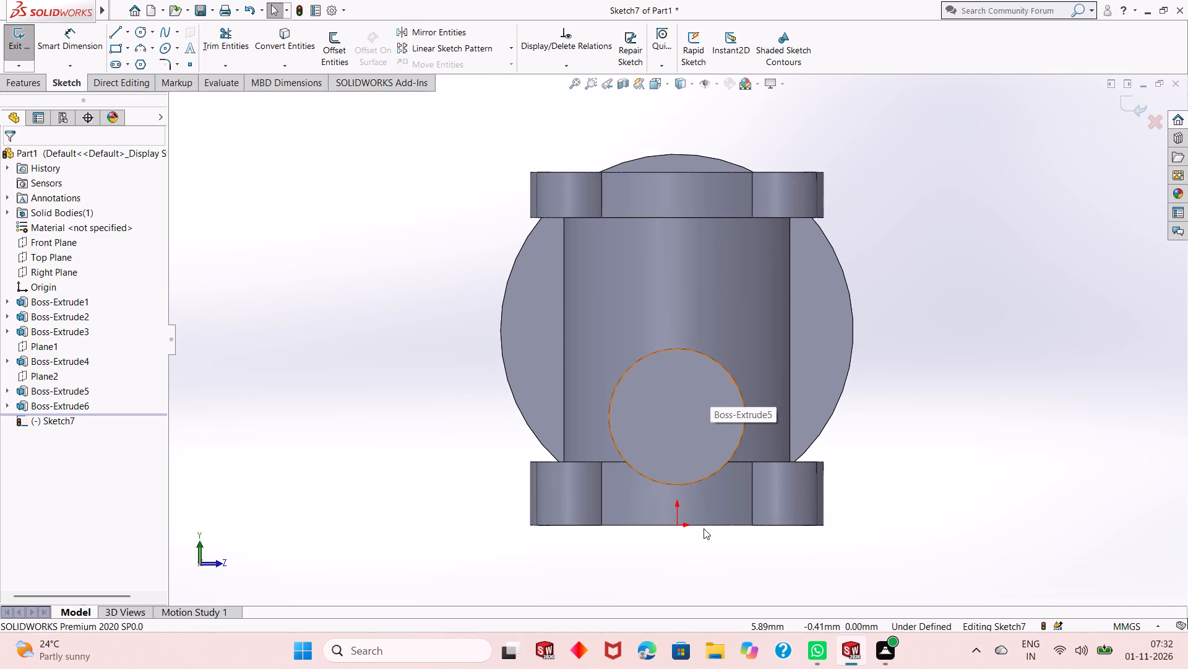
scroll(704, 528, "down", 1)
left_click(137, 33)
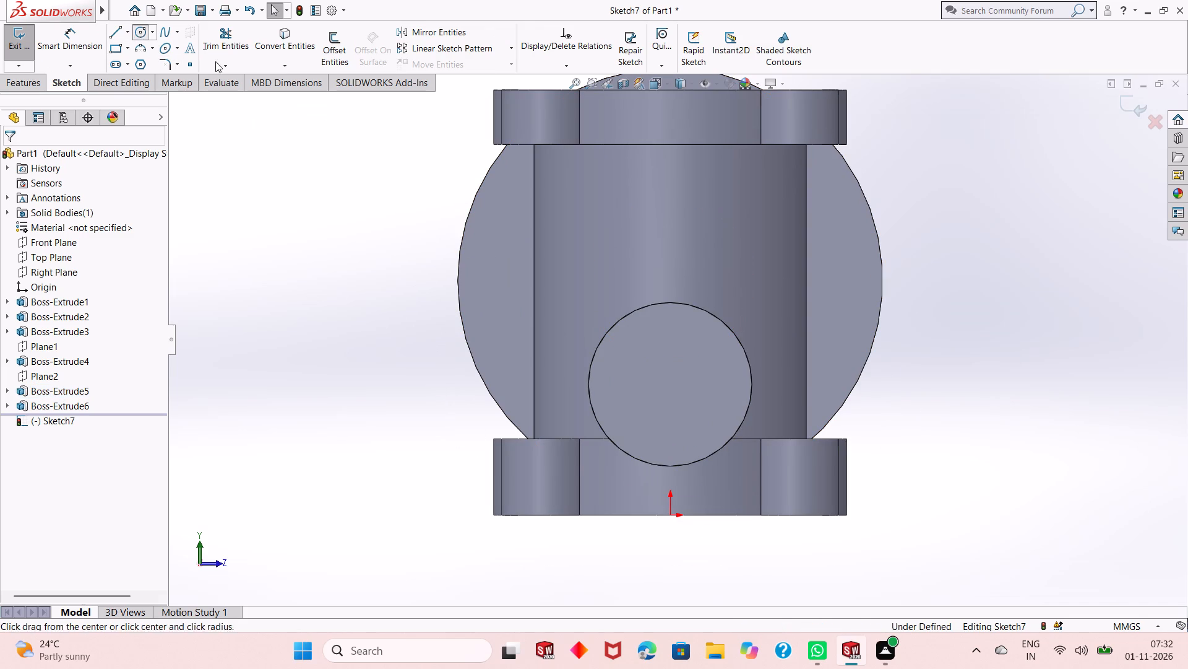
left_click(671, 383)
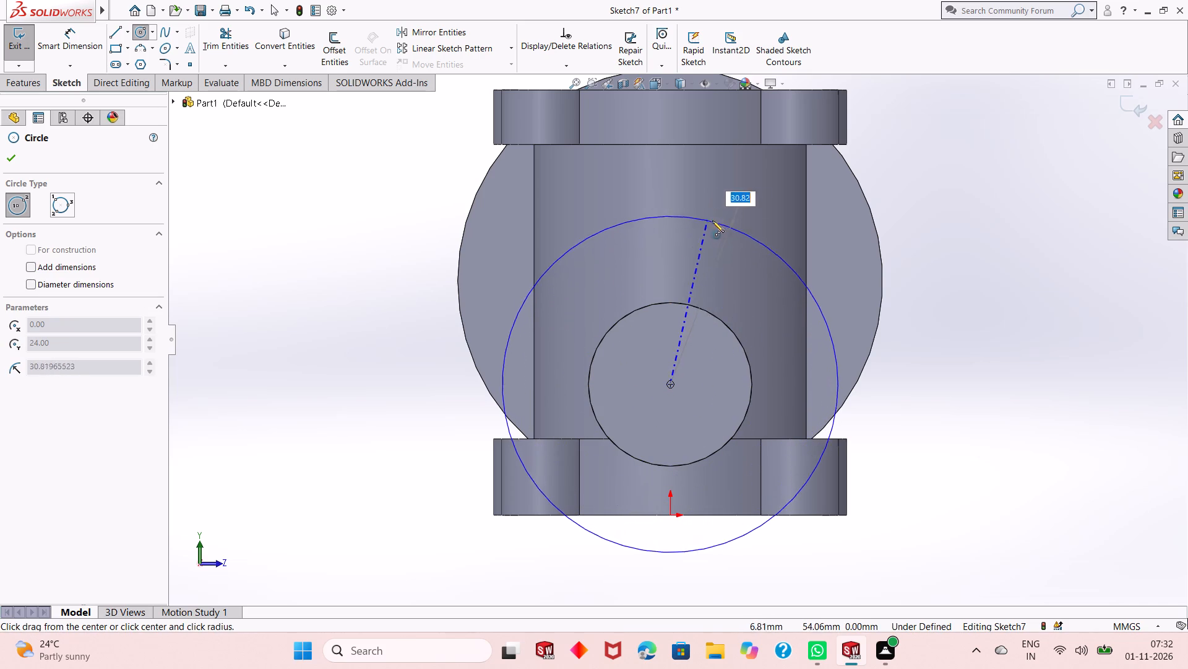
left_click(768, 235)
right_click(962, 164)
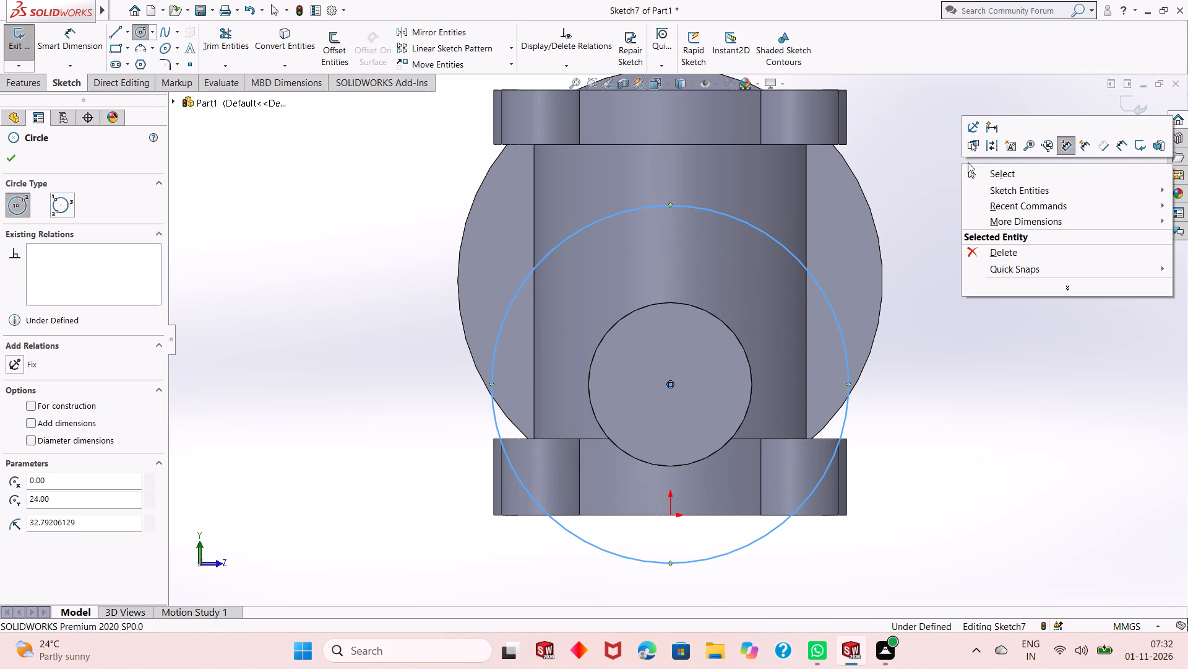
left_click(986, 176)
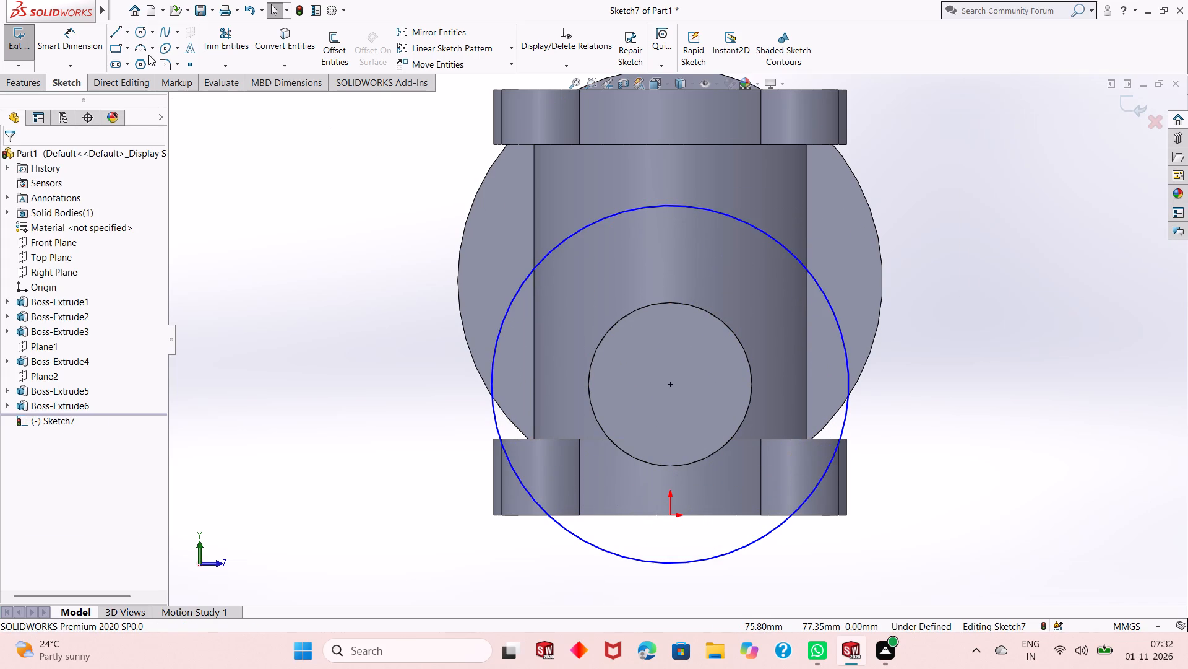
Dimension the lower side boss's new concentric circle with a diameter of 78 mm.
left_click(65, 41)
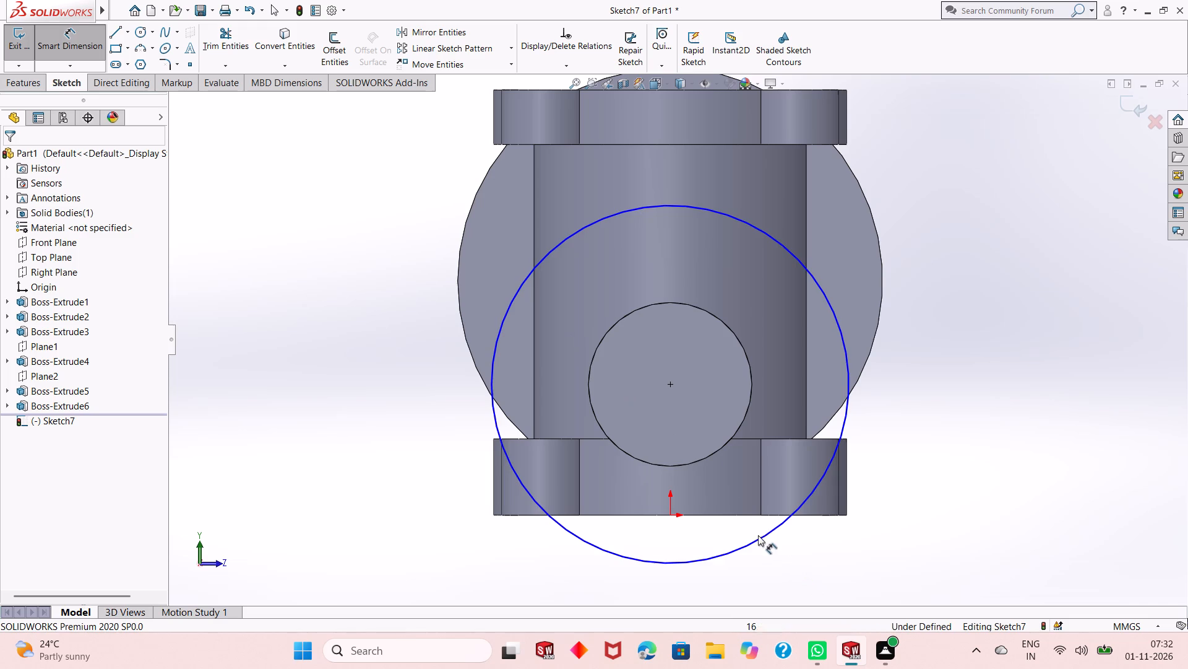
left_click(759, 538)
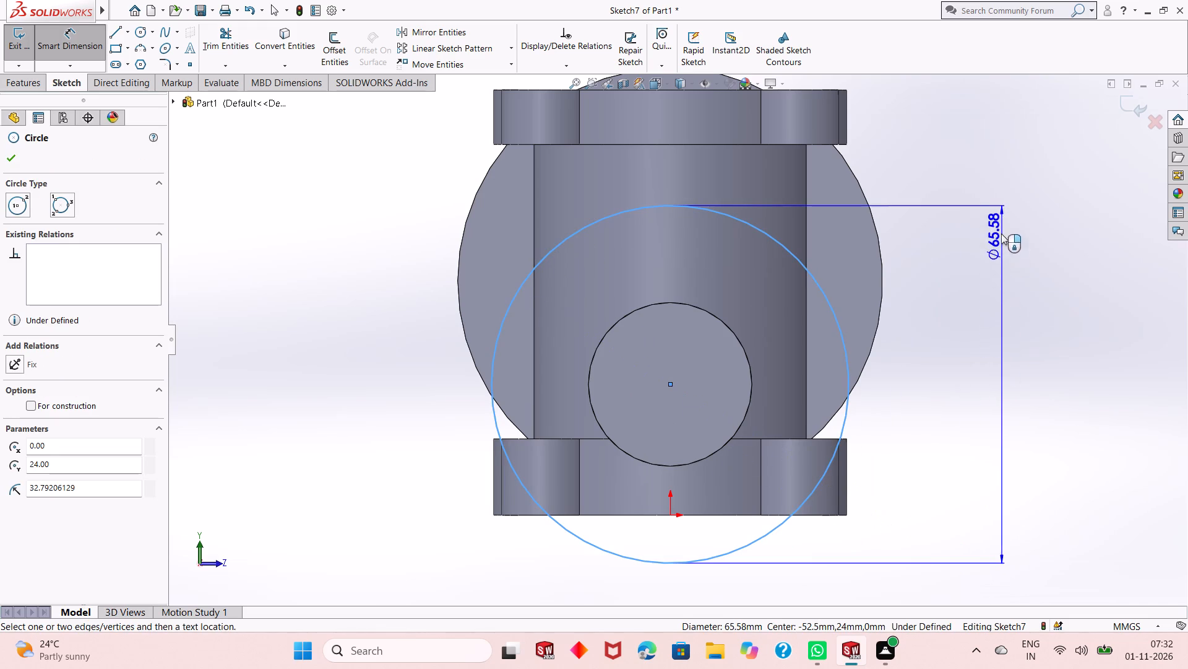
left_click(910, 175)
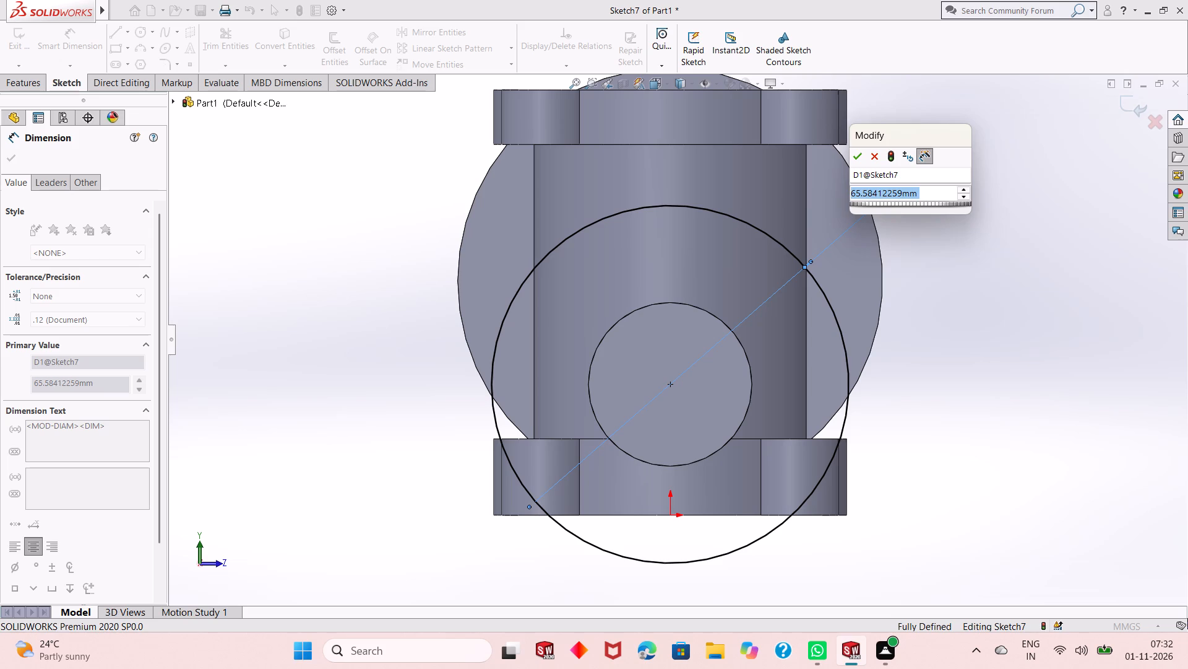
type("78")
key("Return")
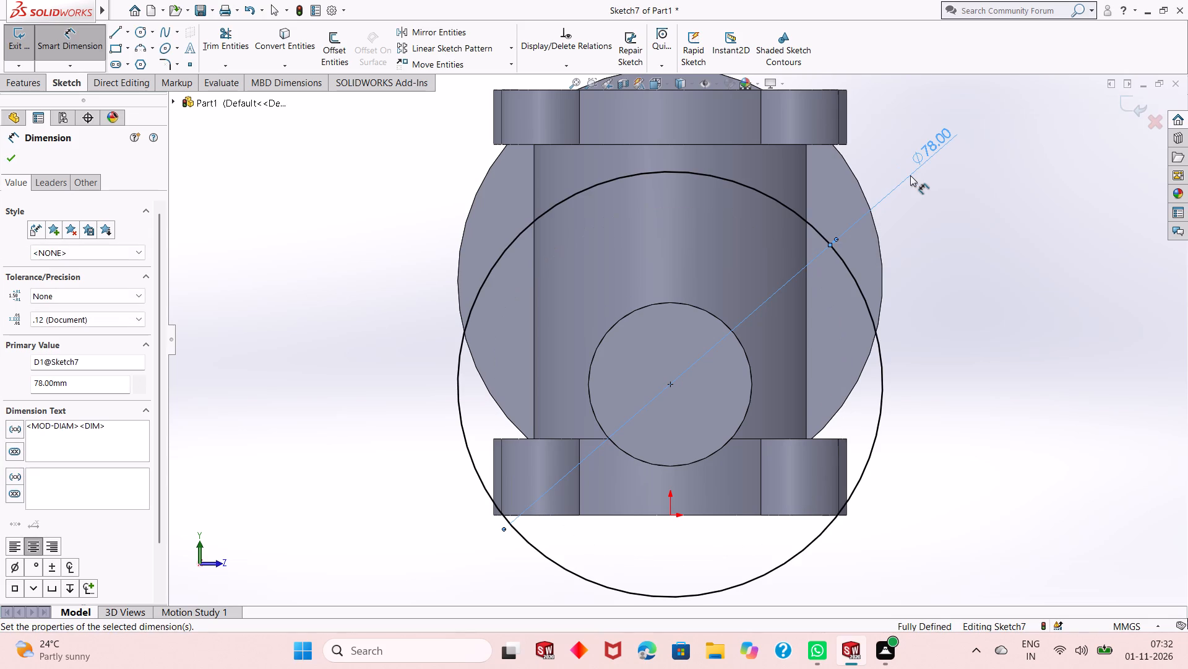
right_click(910, 175)
left_click(935, 213)
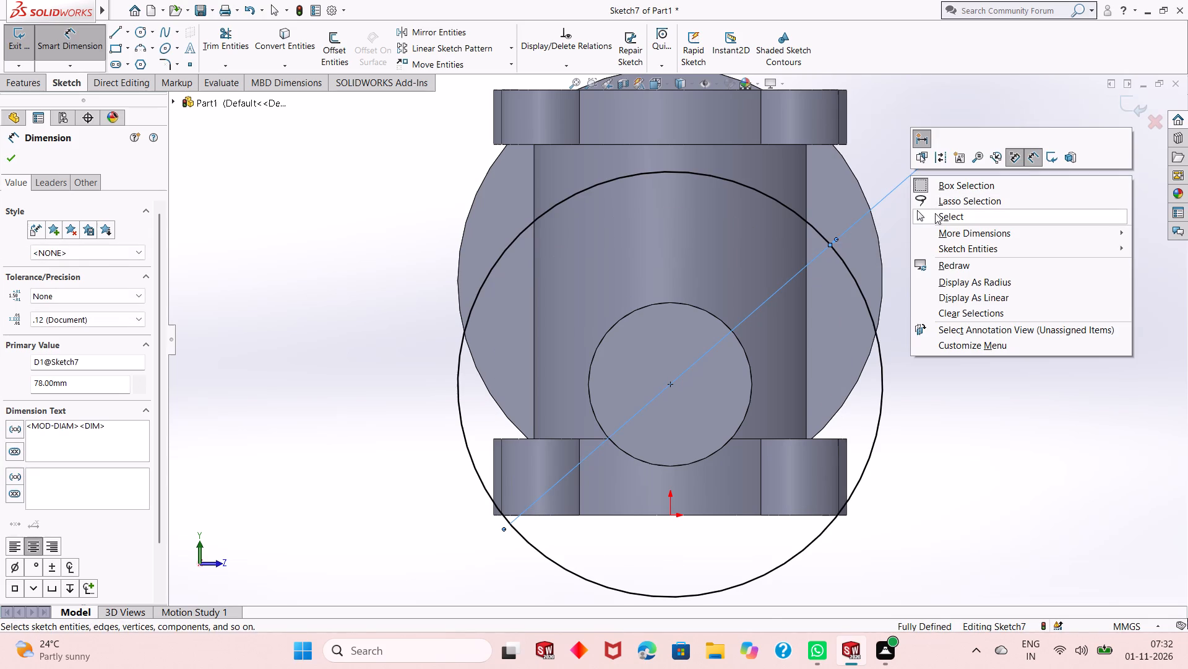
Extrude the lower side boss's 78 mm circle 8 mm with the direction reversed toward the cylindrical body.
scroll(749, 307, "up", 1)
middle_click_drag(741, 309, 854, 299)
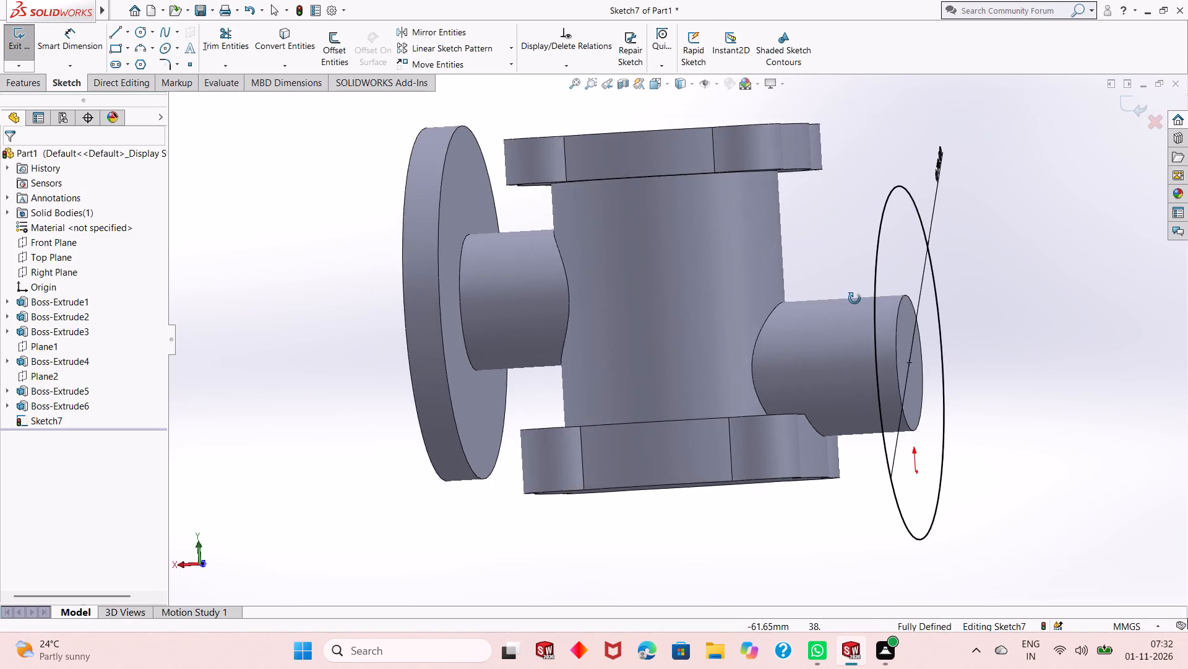
middle_click_drag(854, 299, 864, 299)
scroll(857, 299, "up", 1)
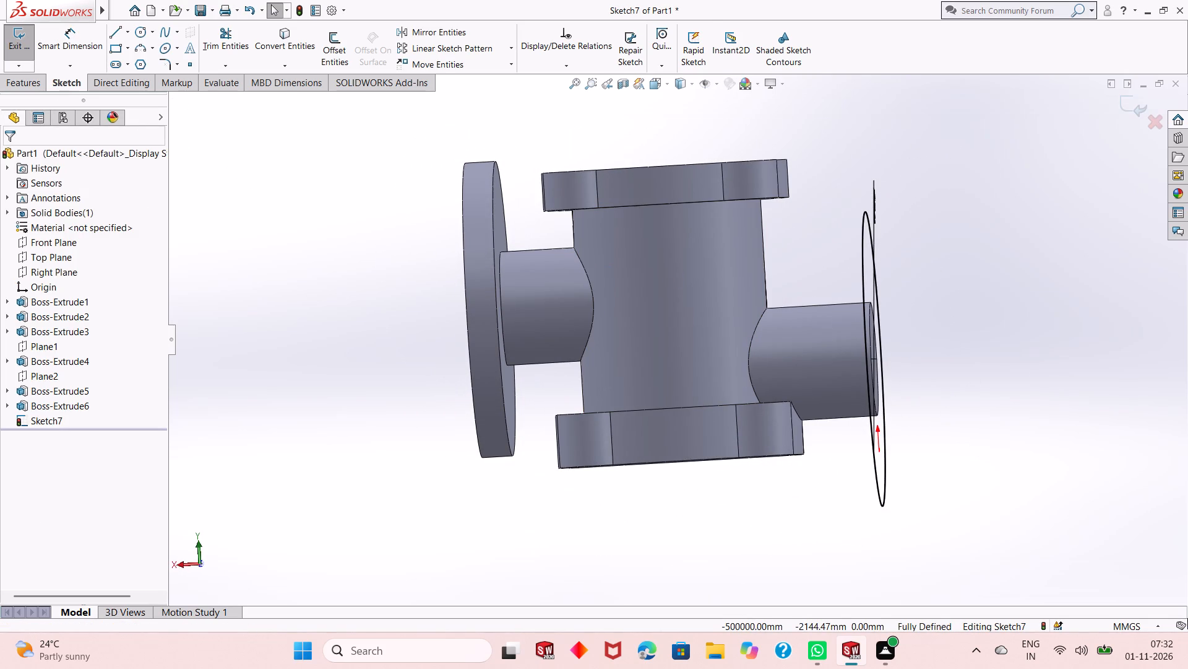
left_click(30, 85)
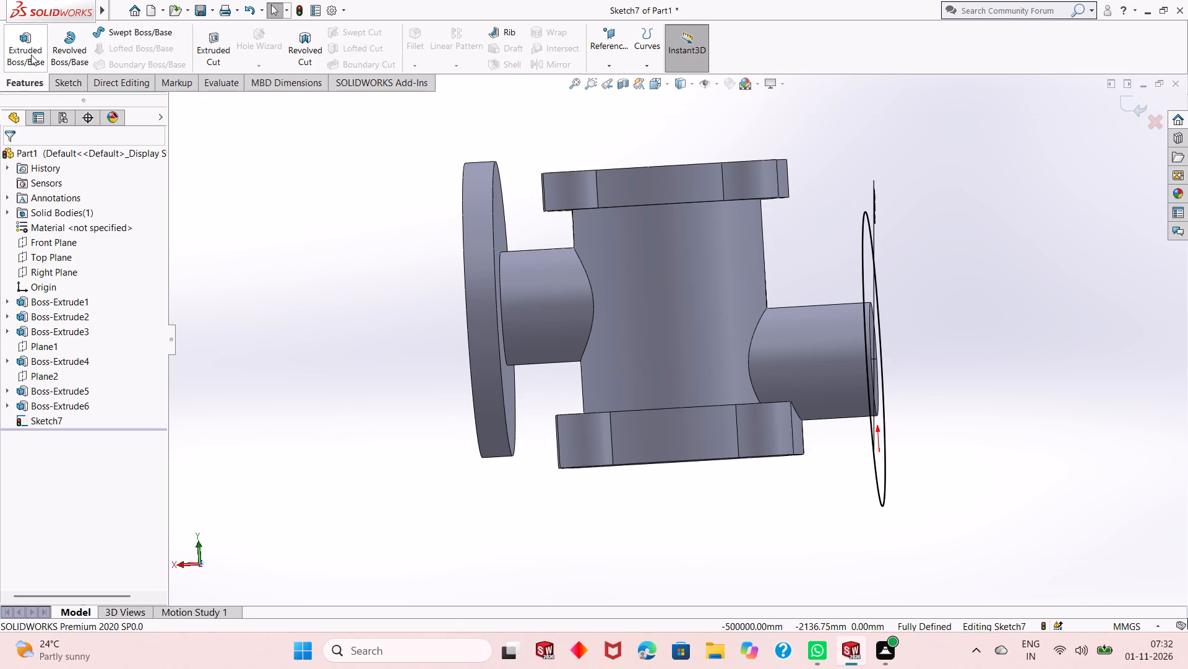
left_click(31, 55)
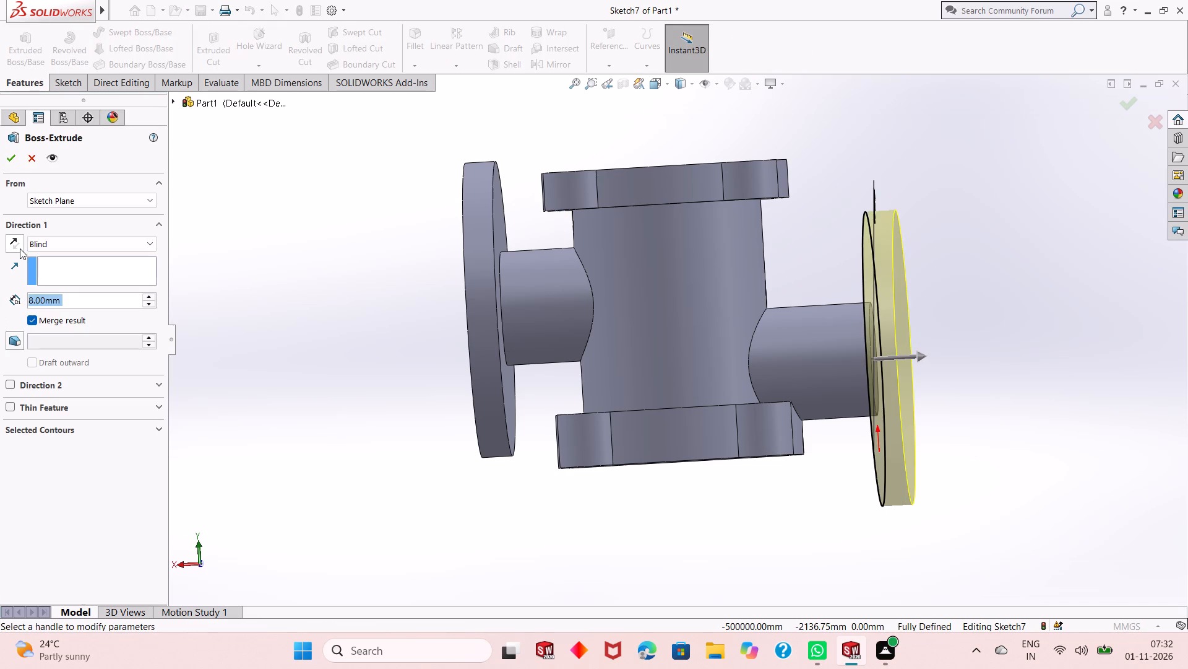
left_click(20, 248)
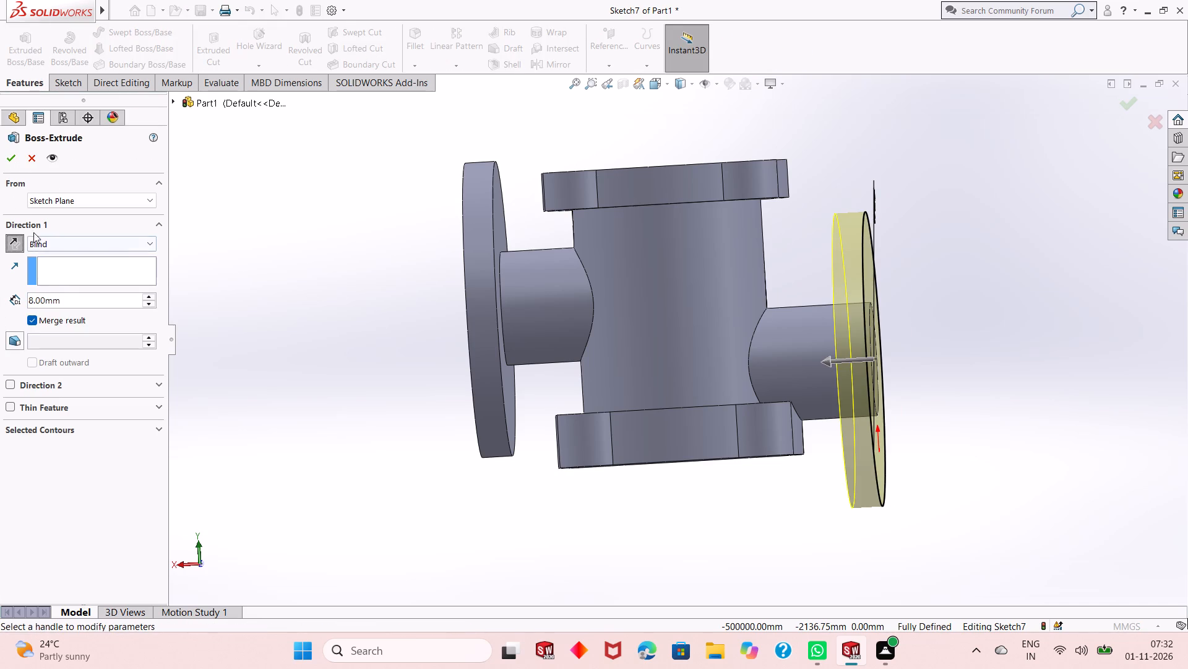
left_click(10, 165)
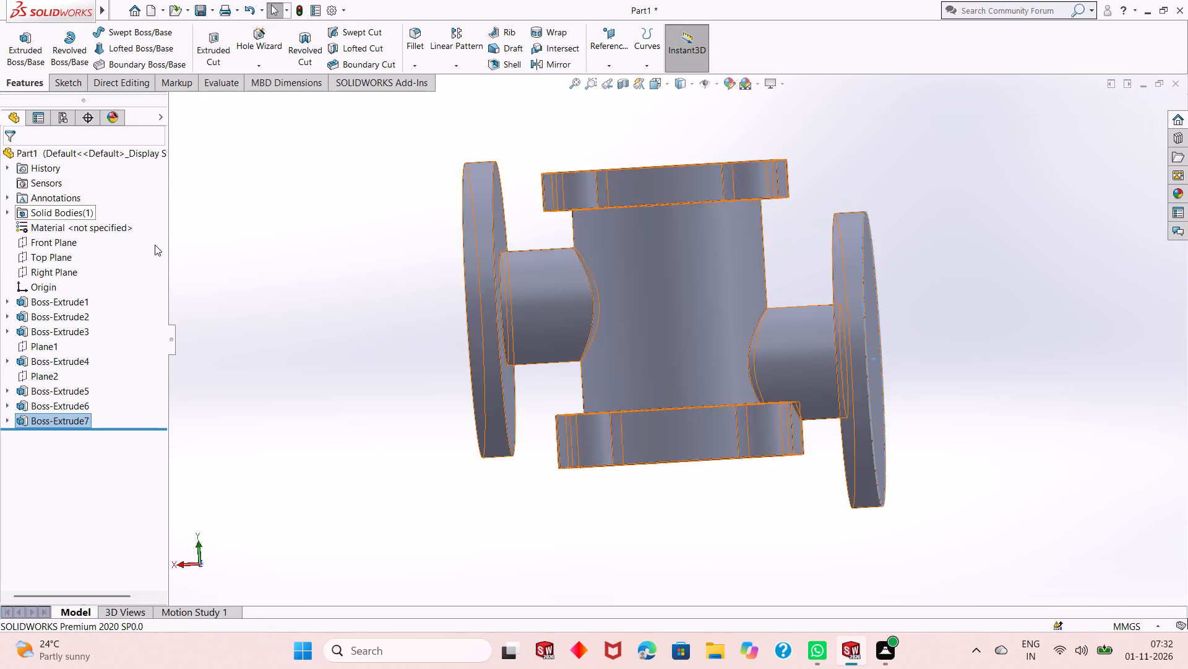
left_click(206, 302)
Examine both end flanges from several sides and preview a section through the part on the Front Plane.
scroll(494, 396, "up", 1)
middle_click_drag(533, 398, 562, 360)
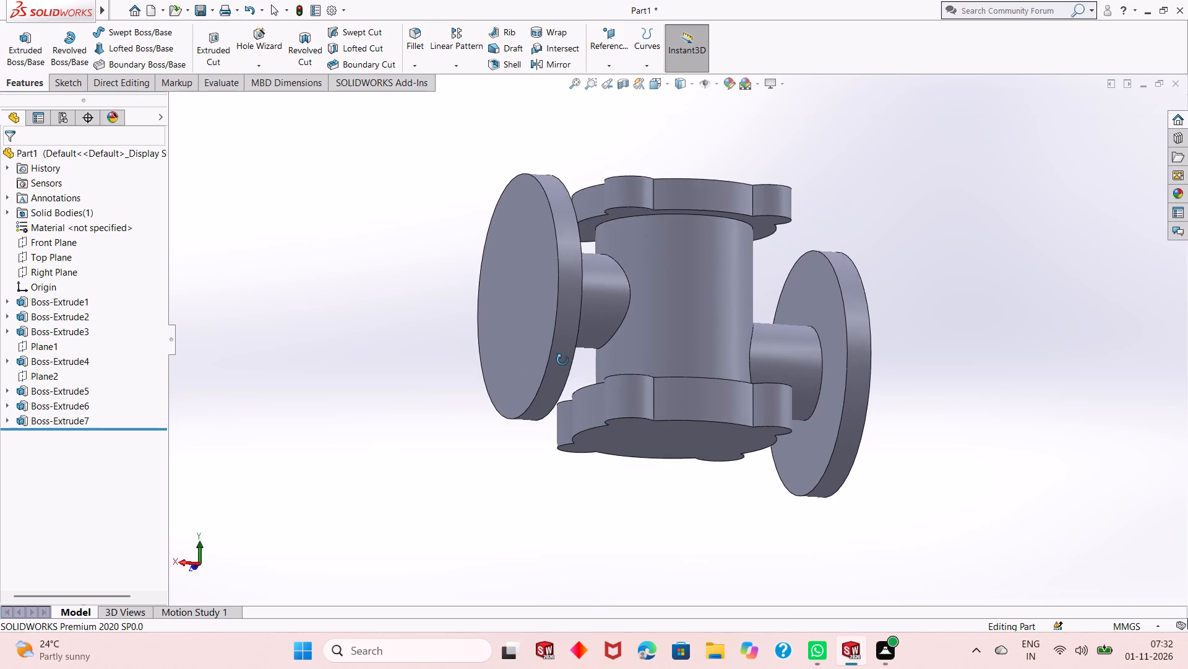
middle_click_drag(562, 360, 450, 352)
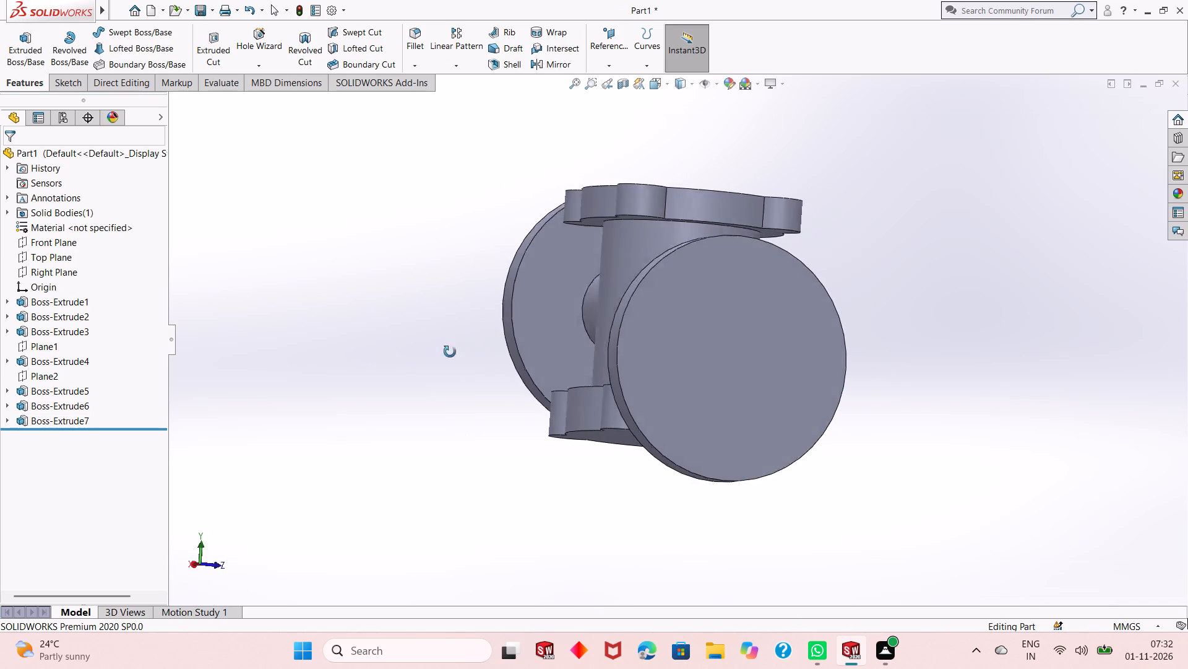
middle_click_drag(450, 352, 458, 352)
middle_click_drag(618, 359, 723, 369)
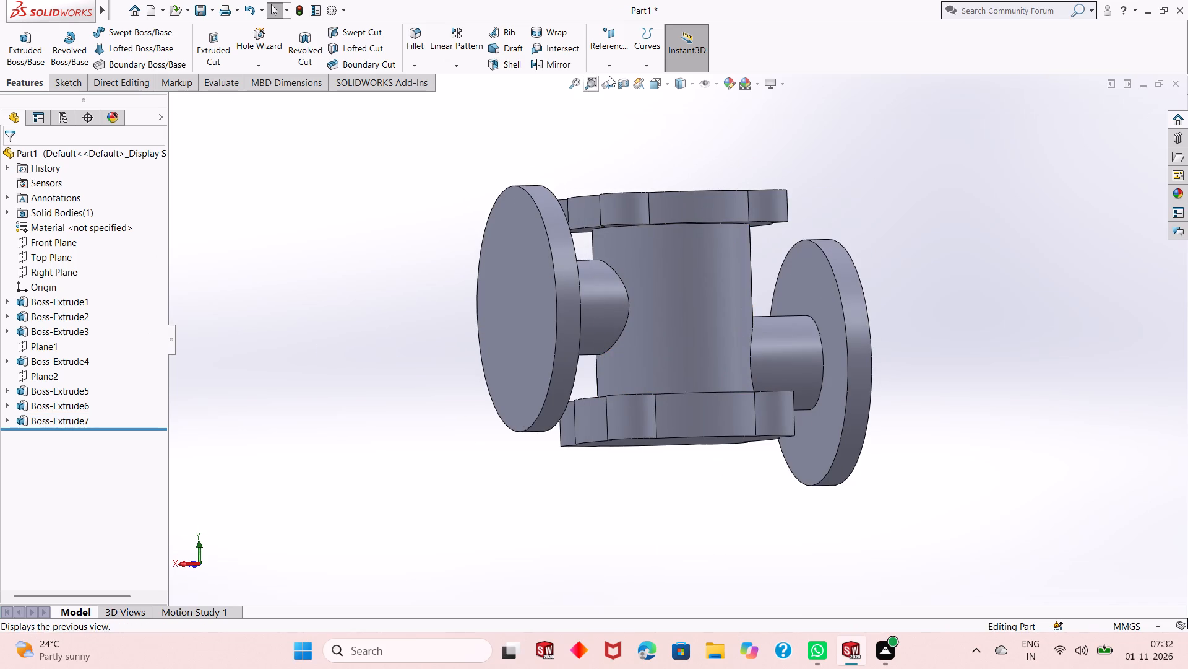
left_click(618, 81)
middle_click_drag(777, 308, 681, 338)
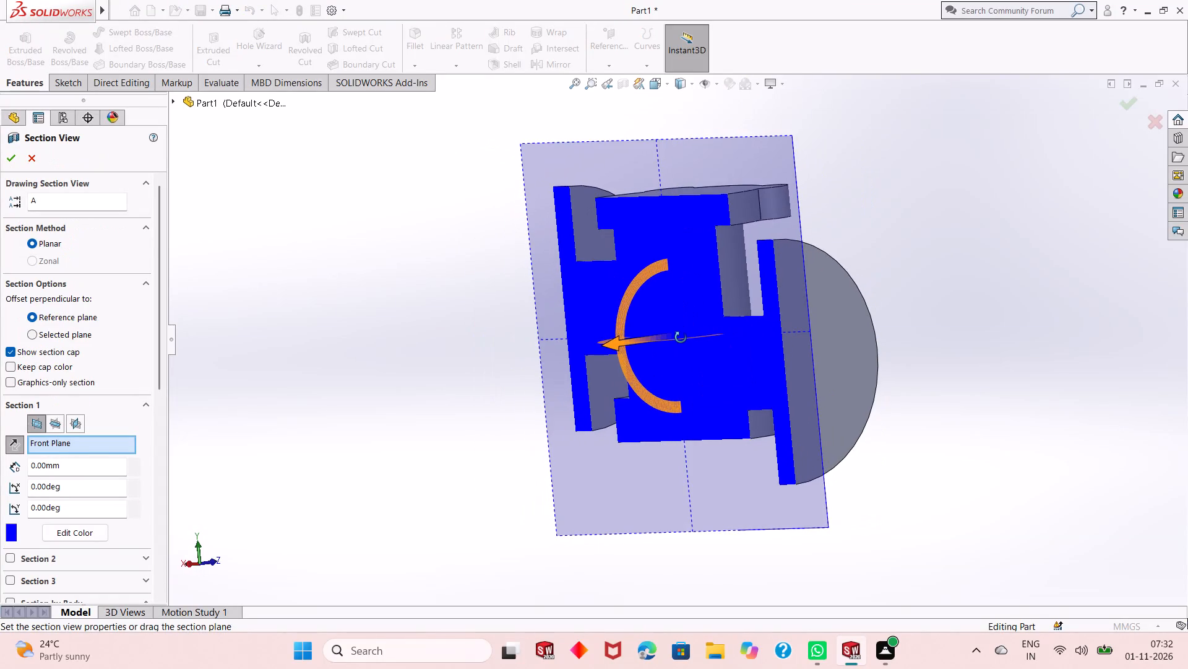
middle_click_drag(681, 338, 718, 341)
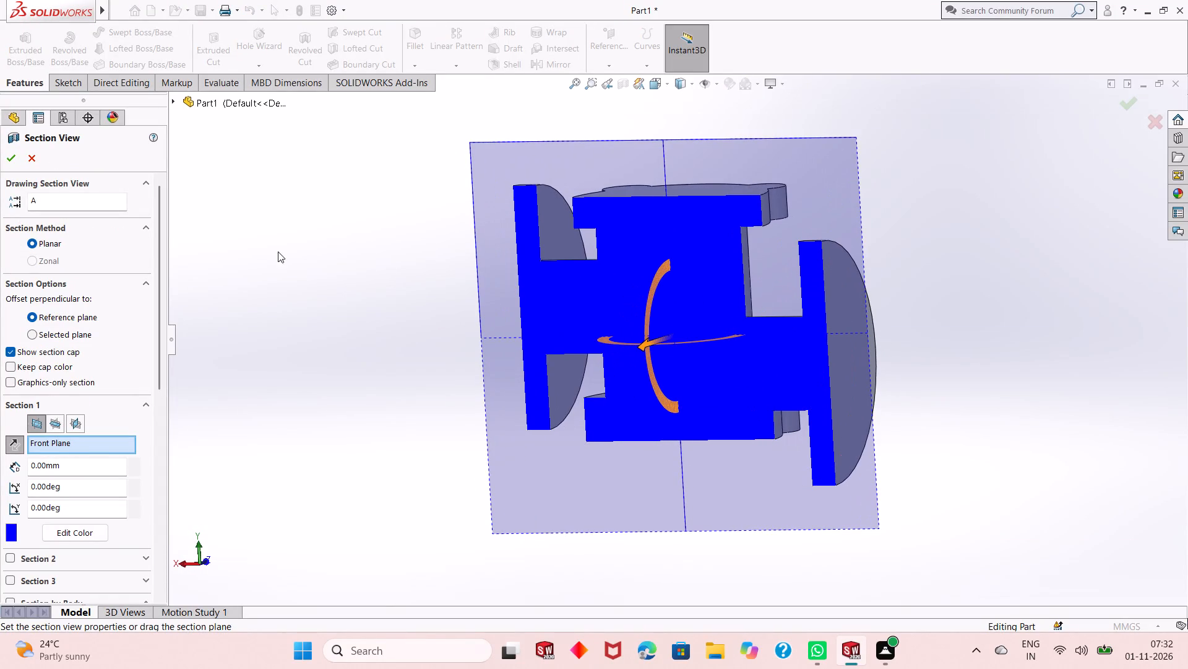
left_click(34, 159)
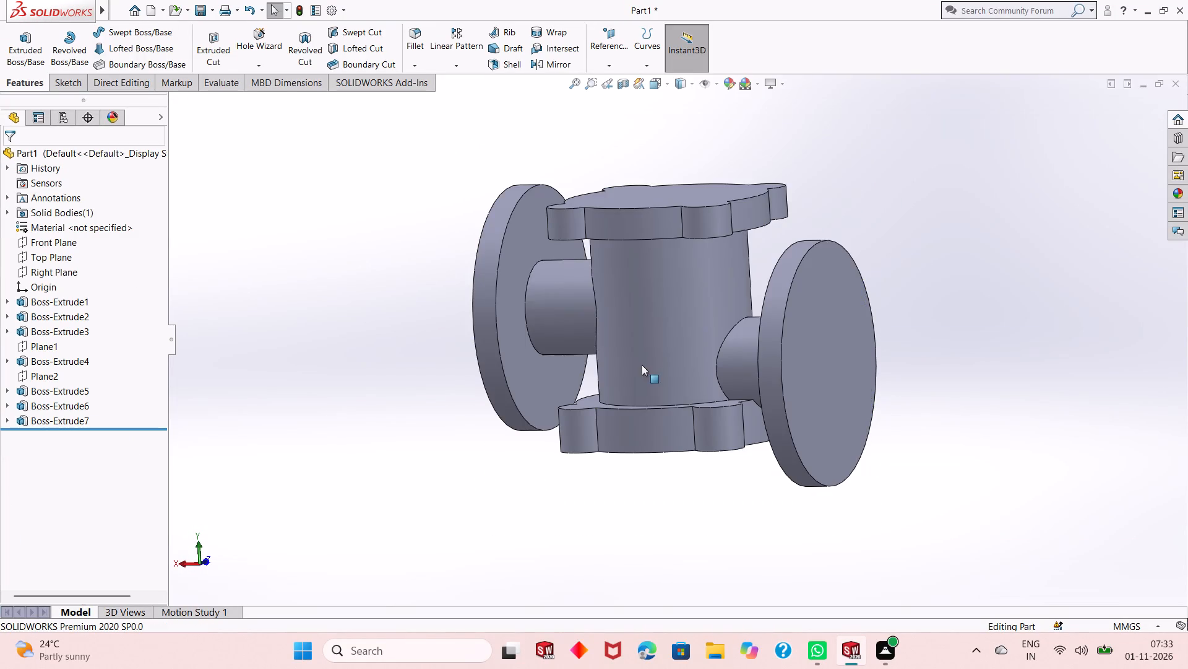
Start a sketch on the Front Plane and draw a horizontal line about 12 mm long between the top flange and the upper side boss's end flange.
scroll(700, 392, "up", 1)
scroll(693, 374, "down", 1)
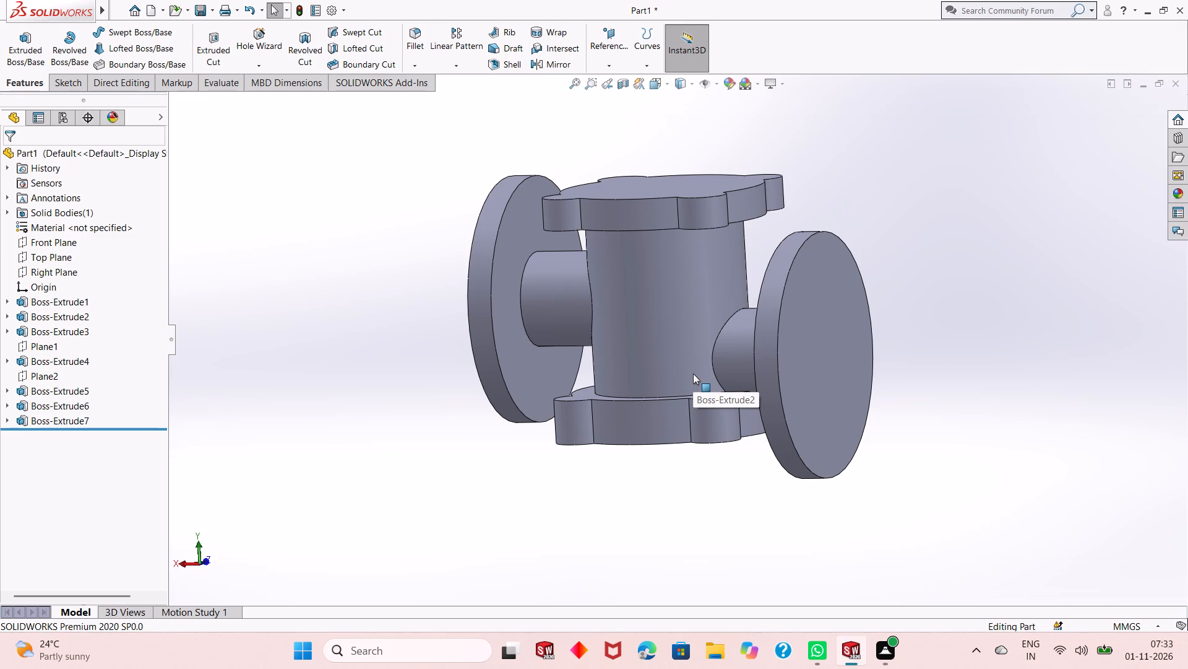
middle_click_drag(647, 391, 681, 384)
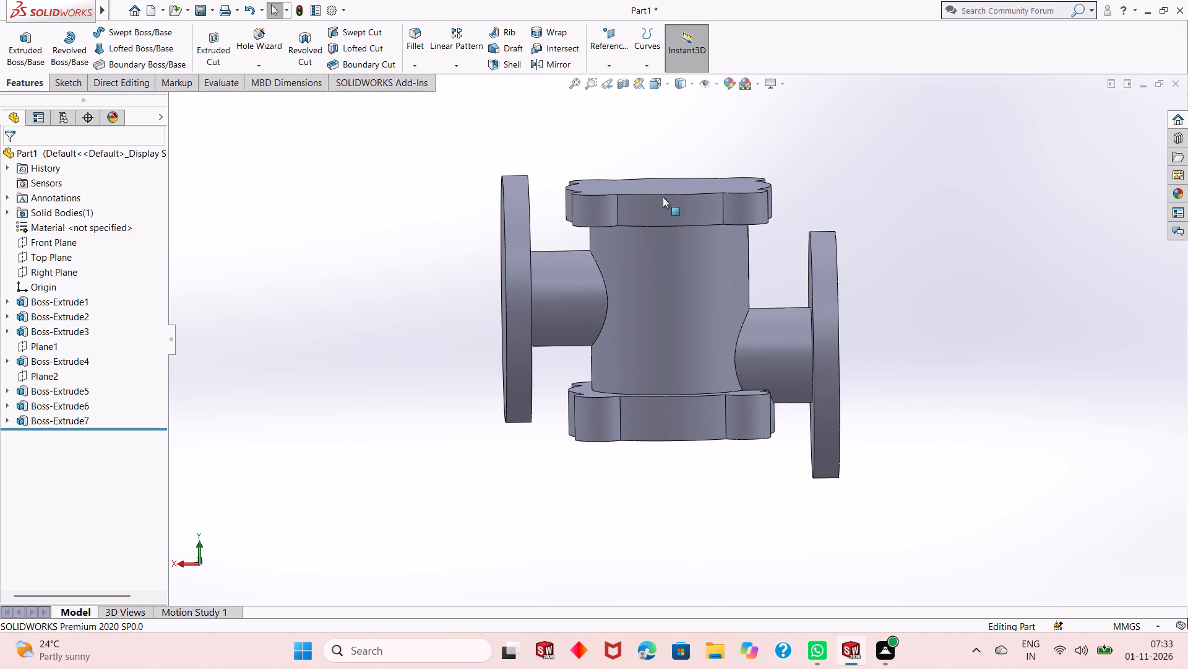
left_click(37, 243)
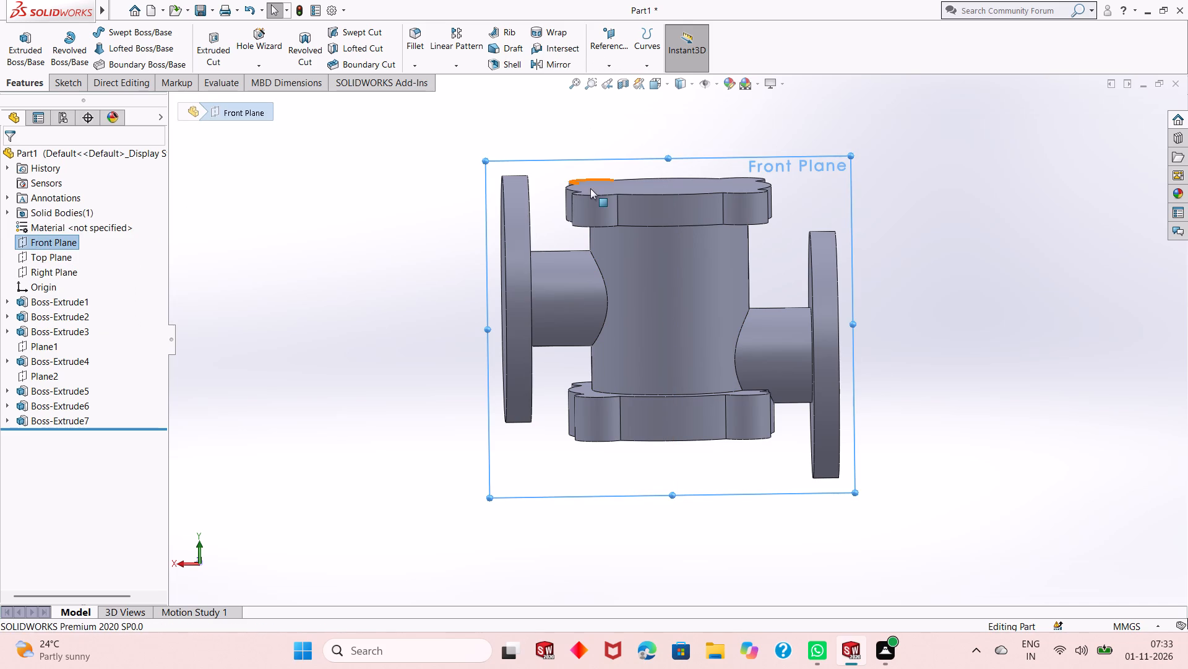
right_click(530, 167)
left_click(553, 155)
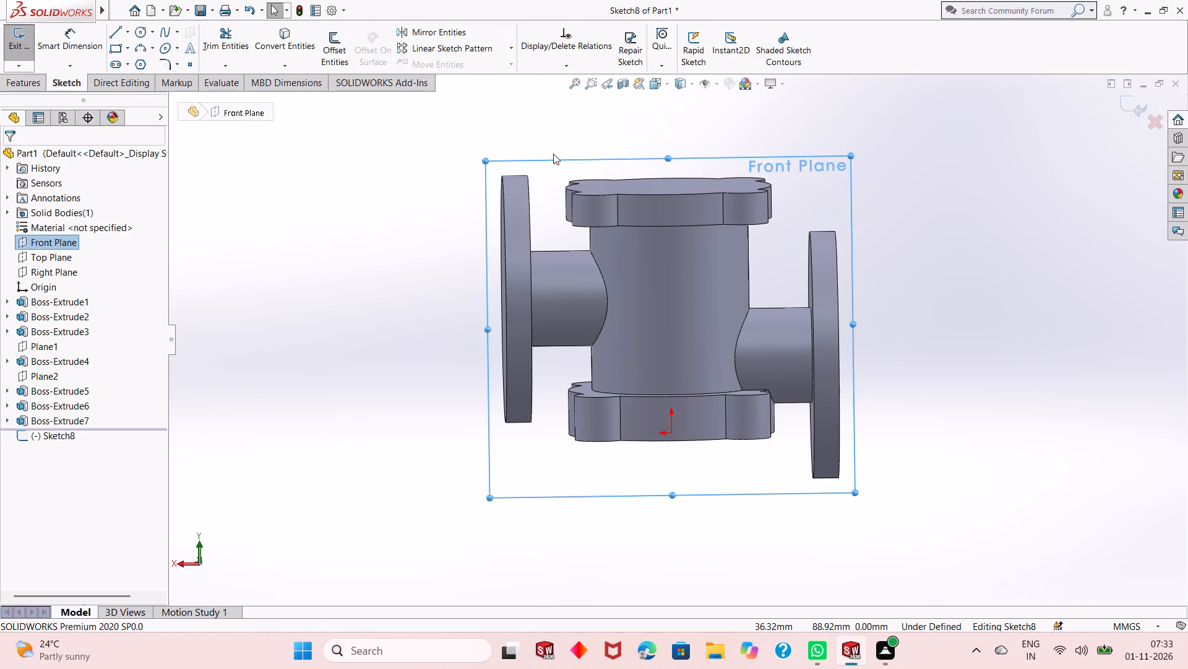
key("ctrl+8")
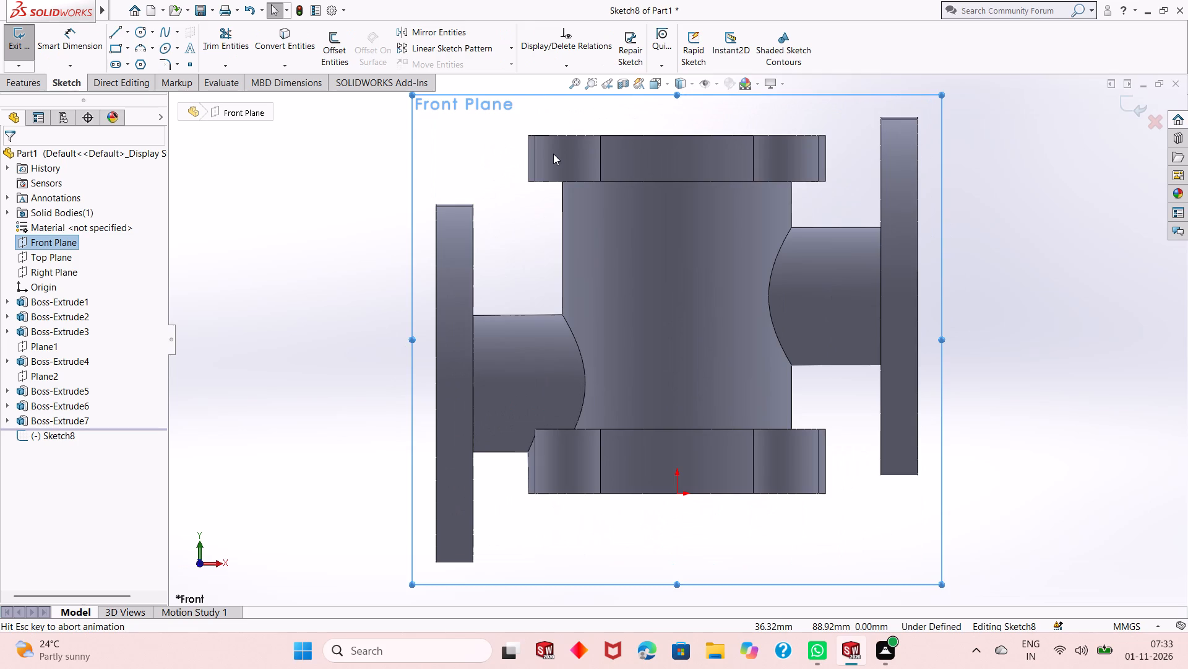
key("ctrl+8")
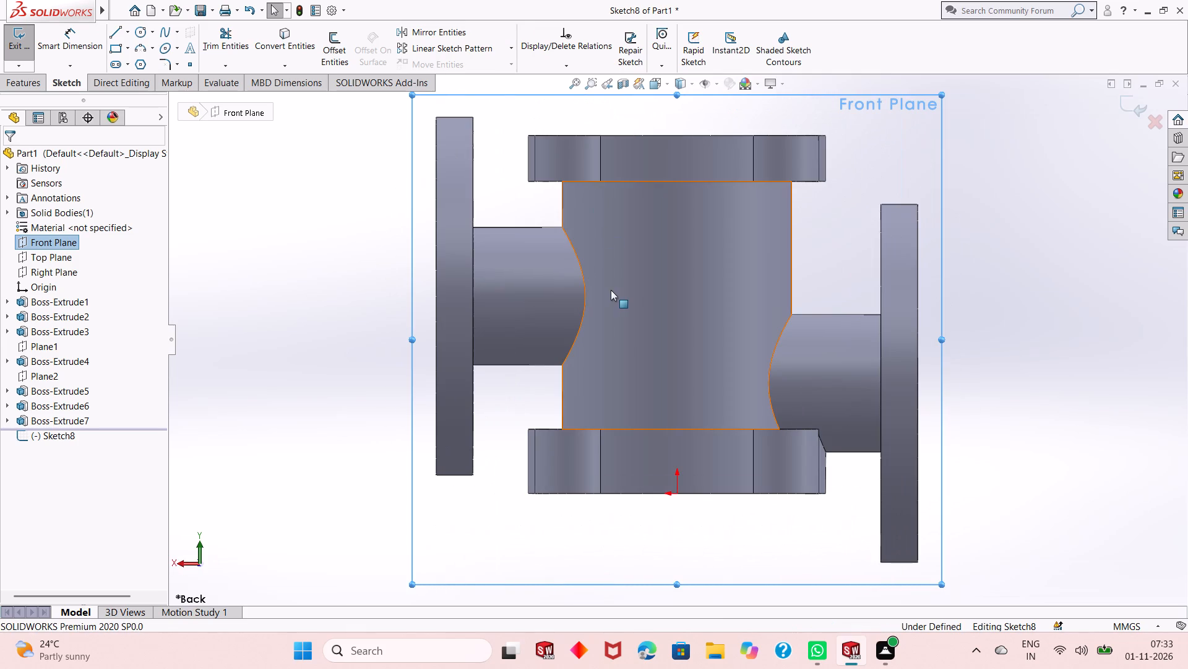
left_click(306, 344)
scroll(599, 339, "up", 1)
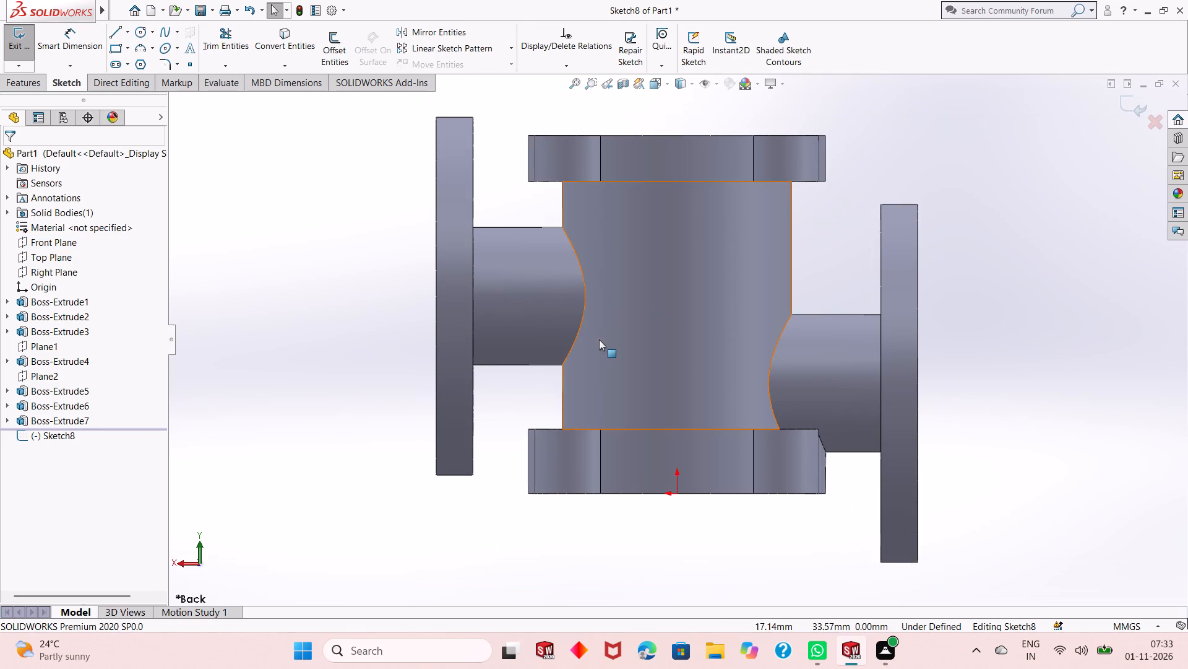
scroll(624, 167, "down", 1)
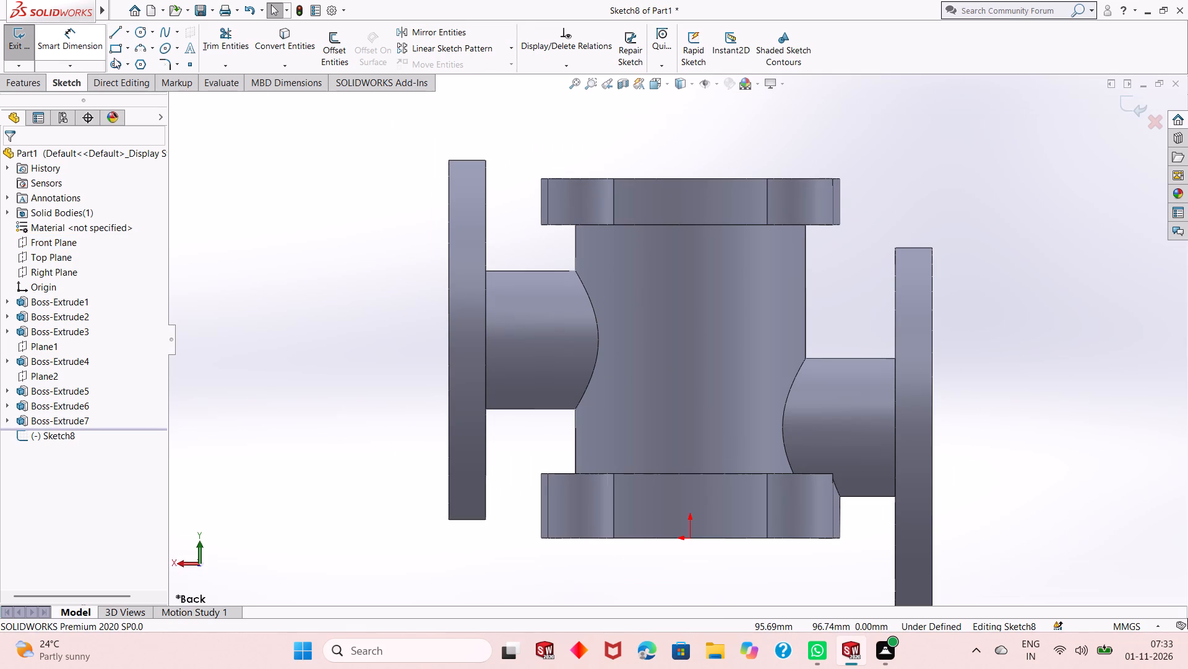
left_click(118, 32)
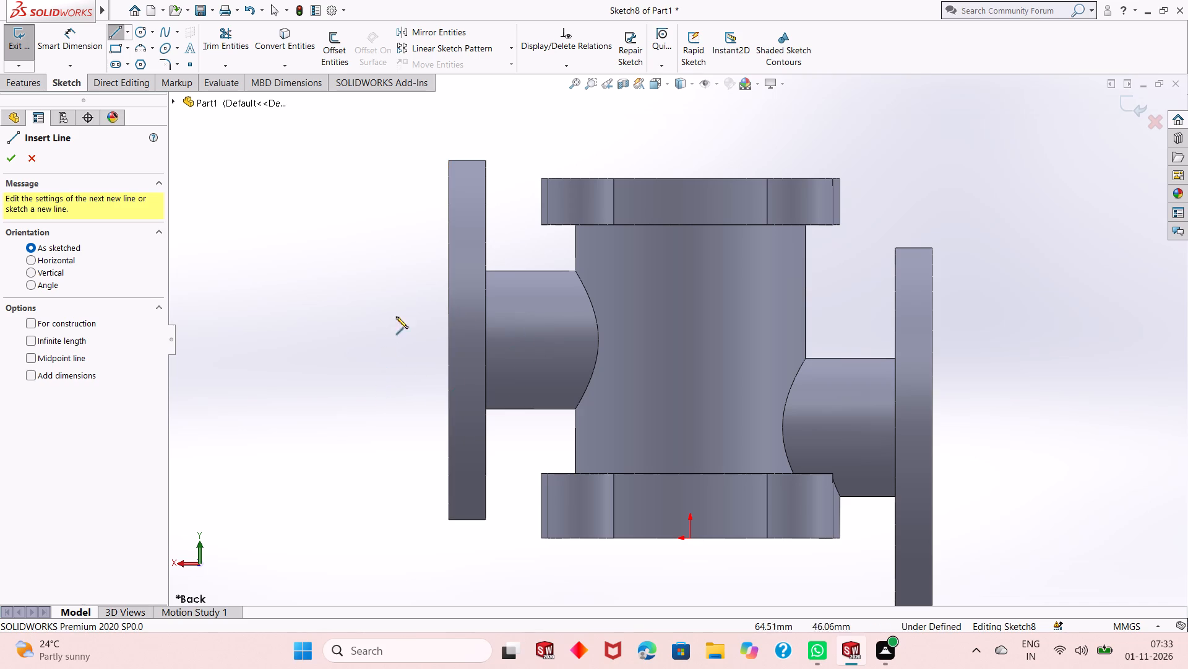
left_click(539, 189)
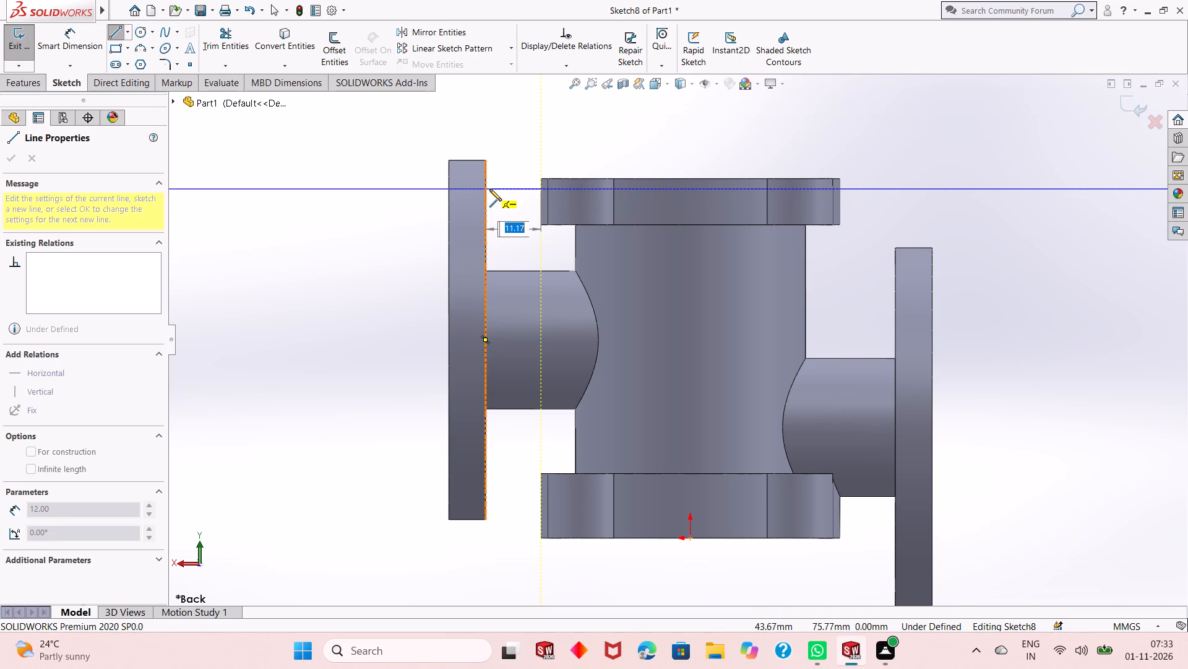
left_click(484, 189)
right_click(492, 153)
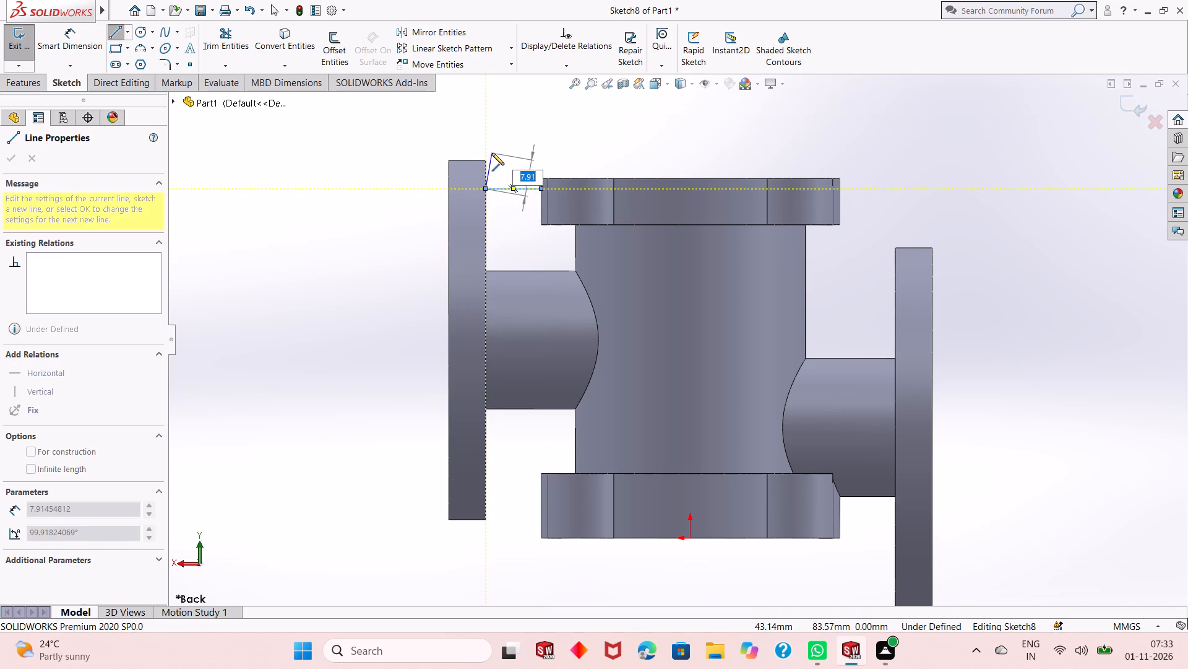
left_click(508, 162)
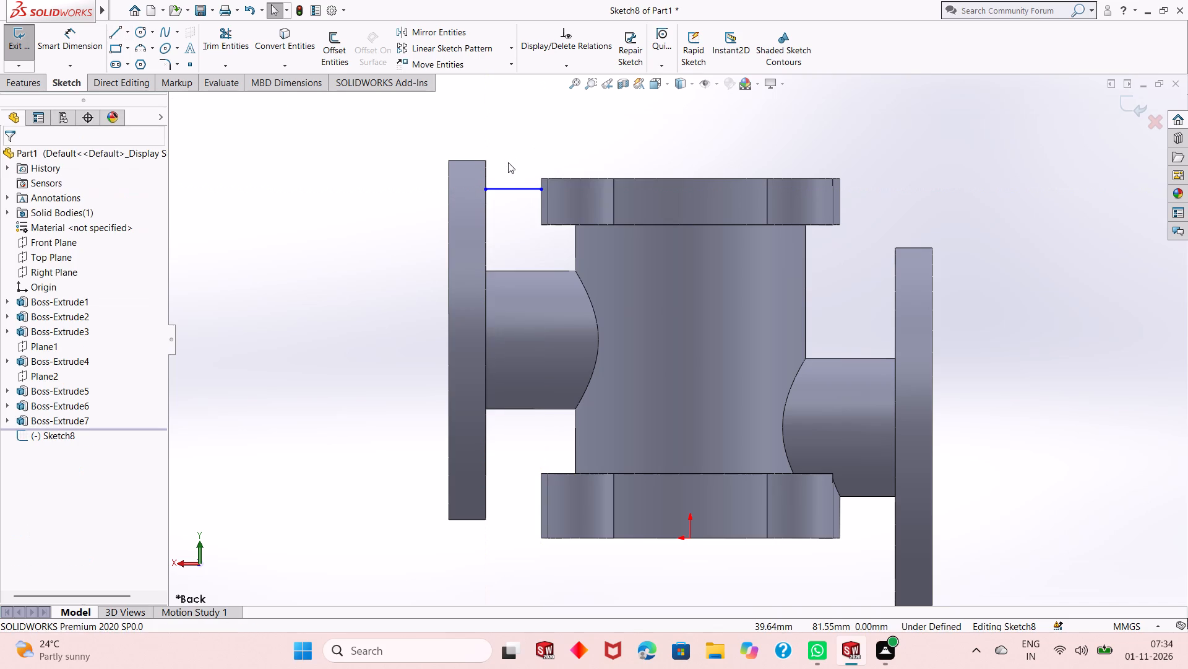
Dimension the horizontal line 2 mm below the top flange's upper edge.
left_click(69, 50)
scroll(539, 185, "up", 2)
scroll(592, 248, "down", 2)
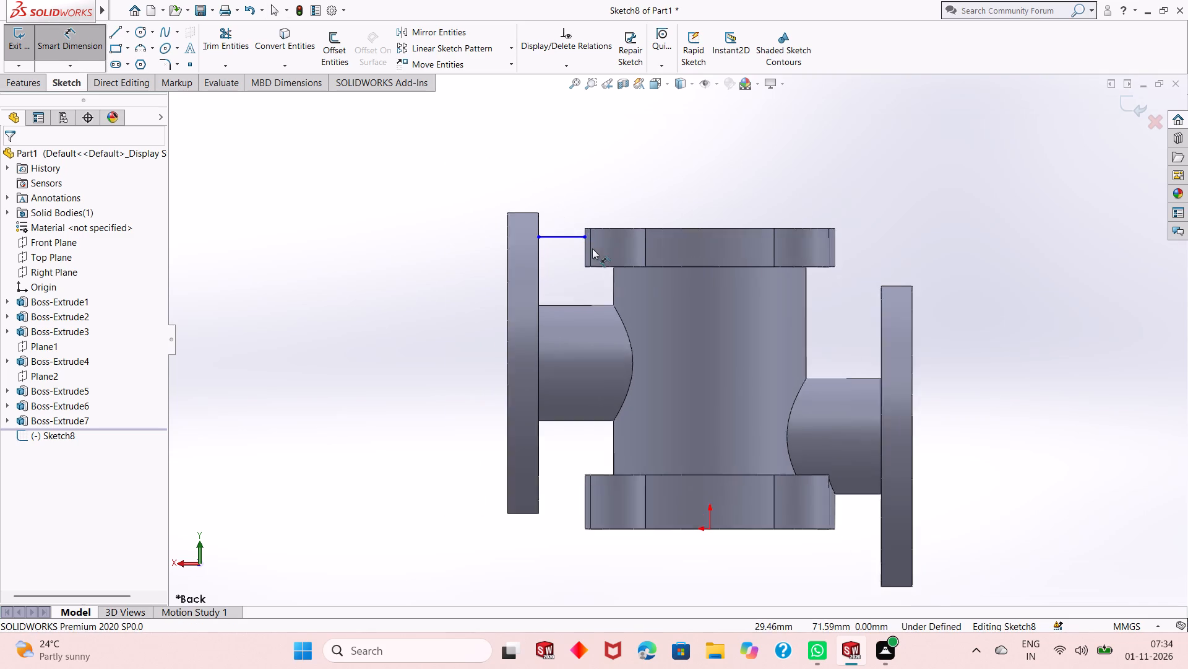
scroll(587, 232, "down", 4)
left_click(581, 260)
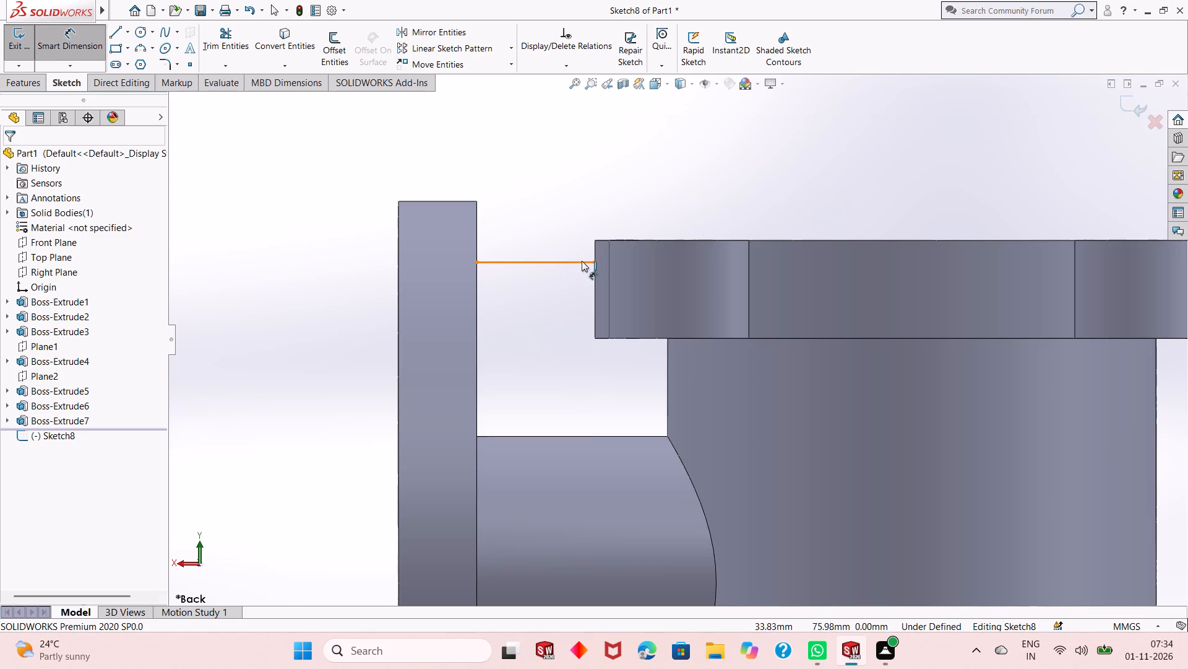
left_click(616, 242)
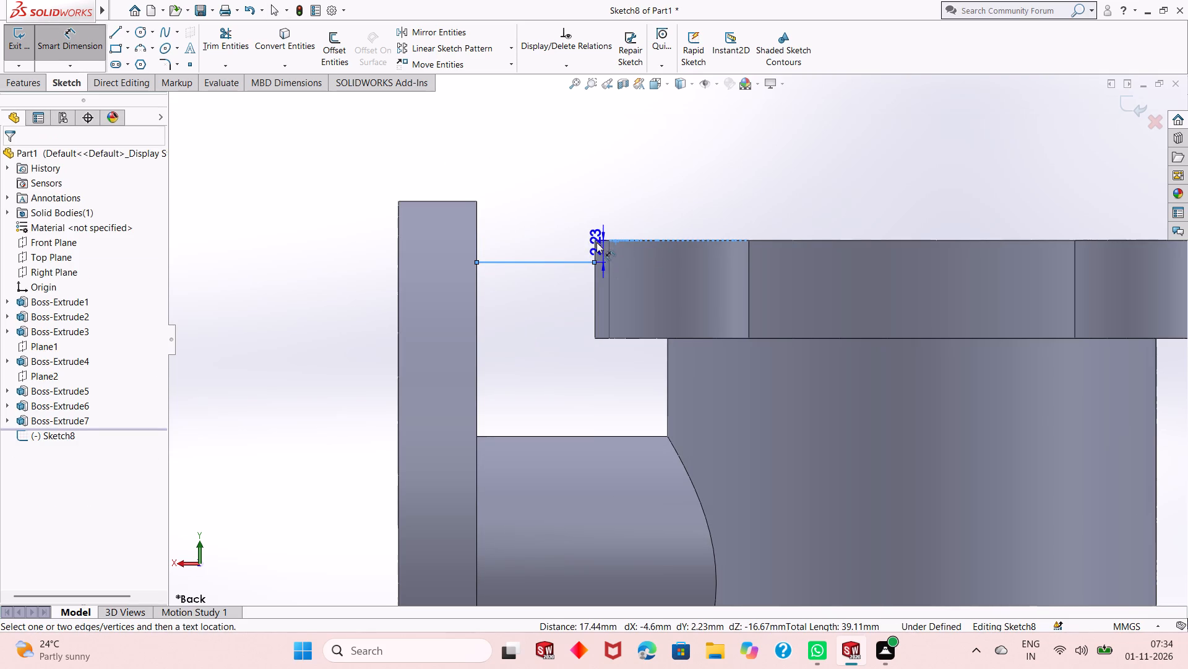
left_click(570, 205)
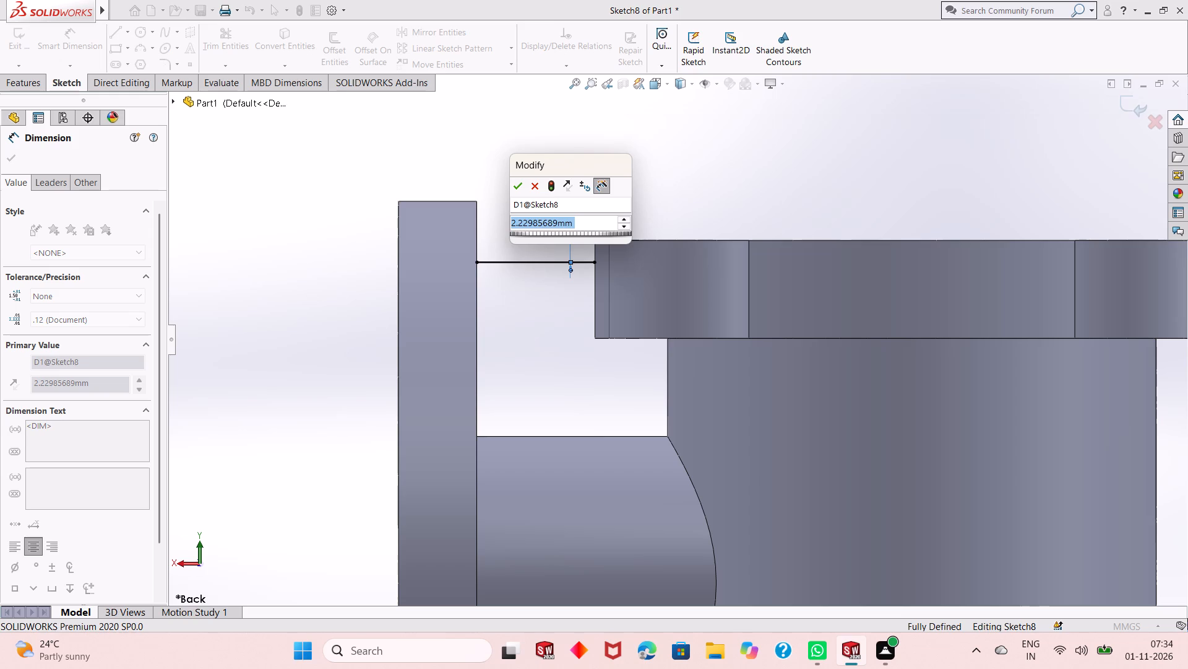
key("2")
key("Return")
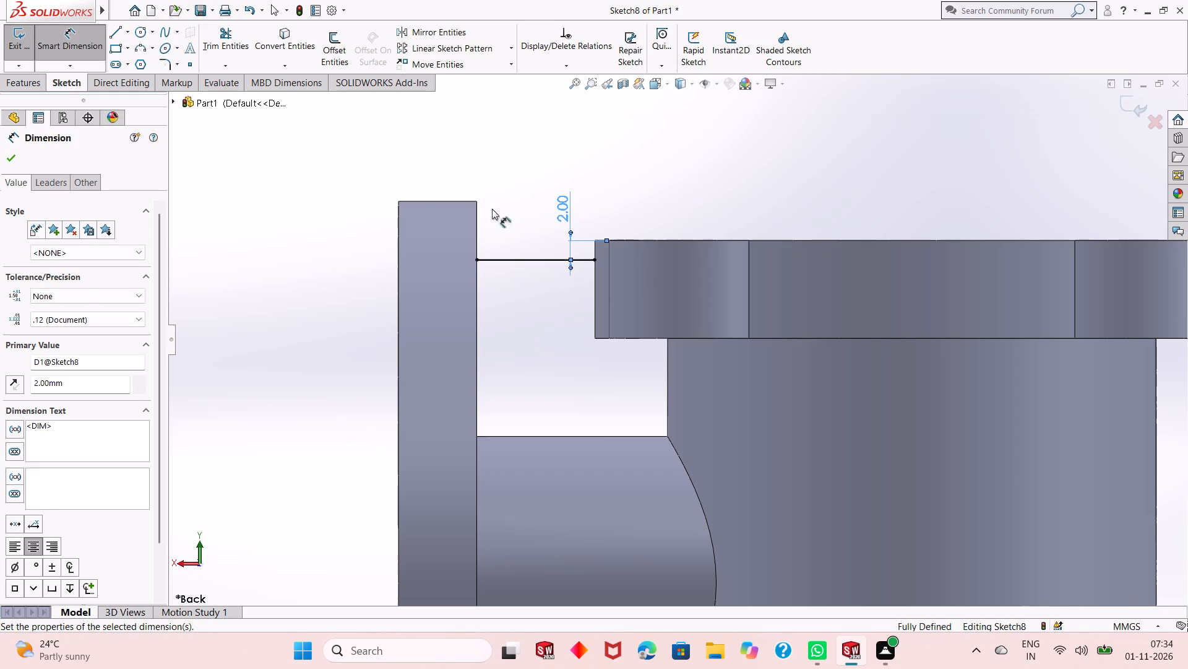
right_click(350, 152)
left_click(367, 191)
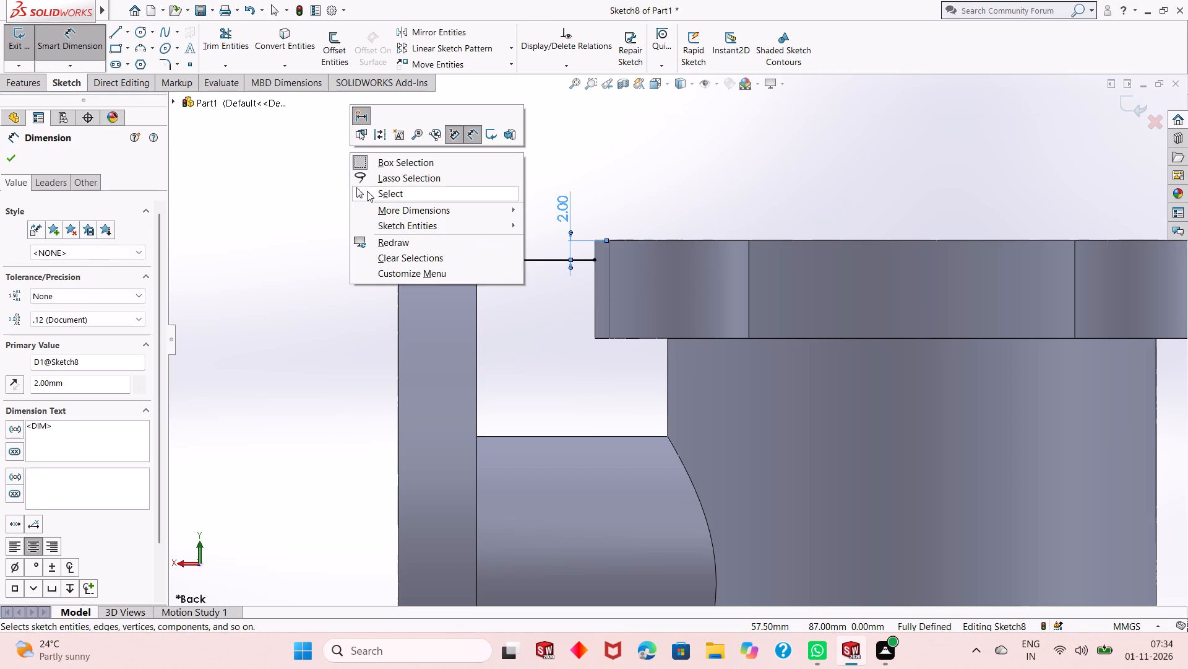
Create a 5 mm thick rib from the line, centred on the sketch plane and extending down to the upper side boss.
scroll(366, 179, "down", 2)
scroll(366, 179, "up", 8)
scroll(510, 279, "up", 2)
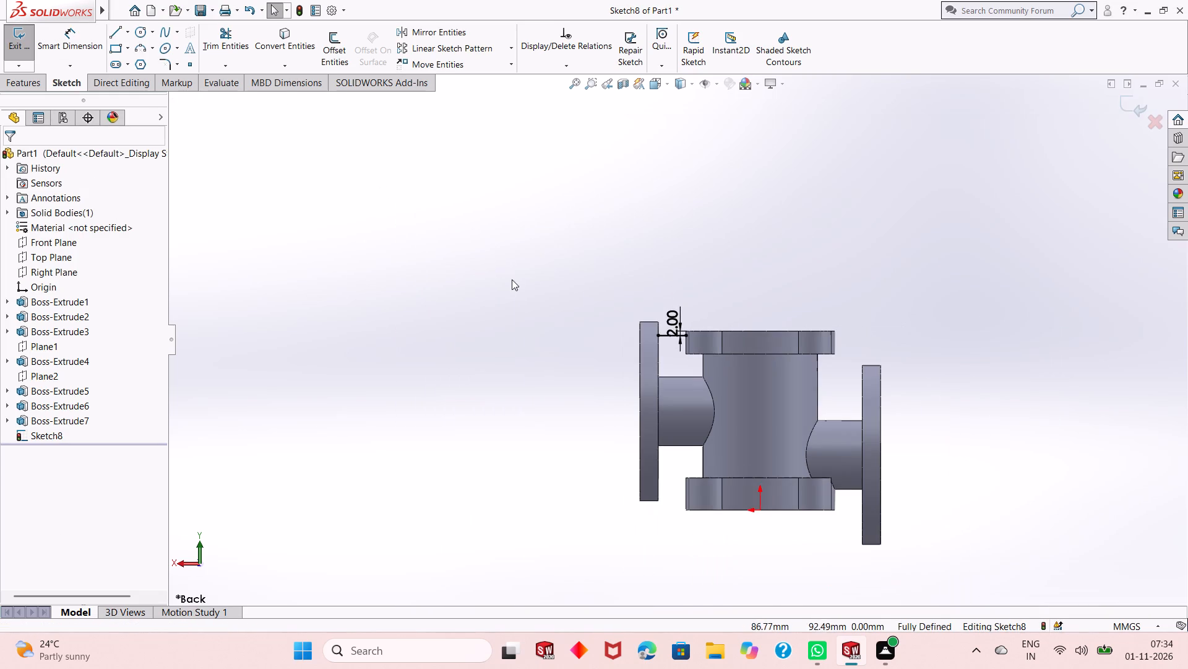
scroll(880, 463, "down", 2)
scroll(705, 383, "down", 2)
scroll(671, 374, "up", 2)
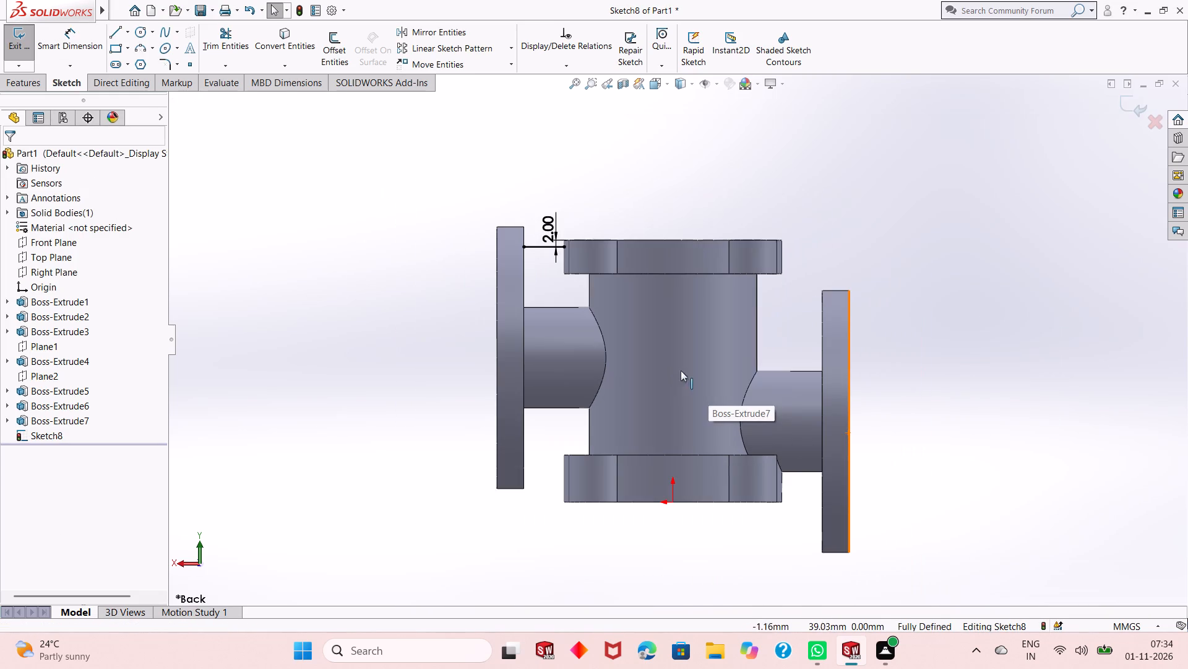
left_click(22, 85)
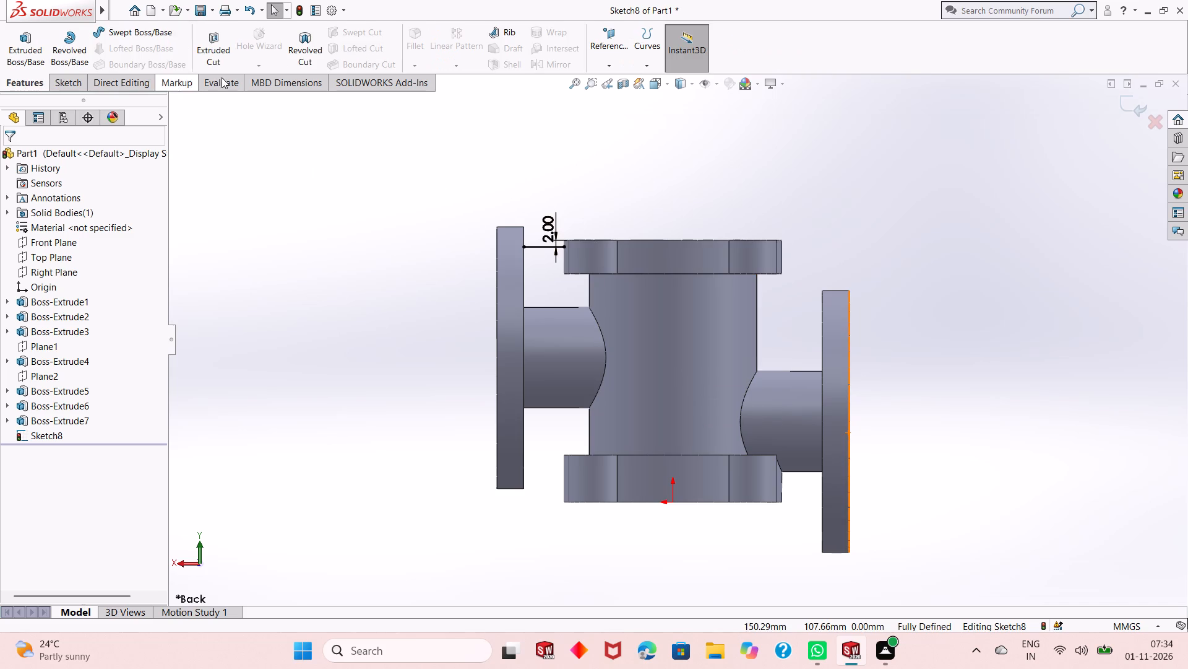
left_click(502, 35)
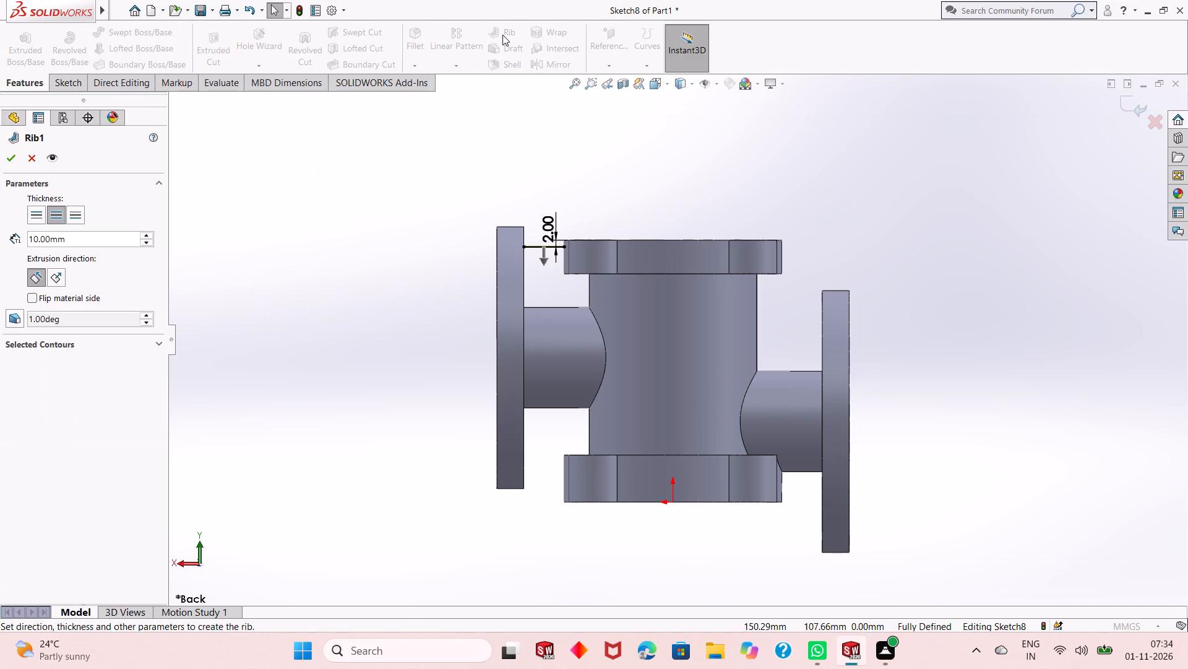
key("5")
double_click(75, 238)
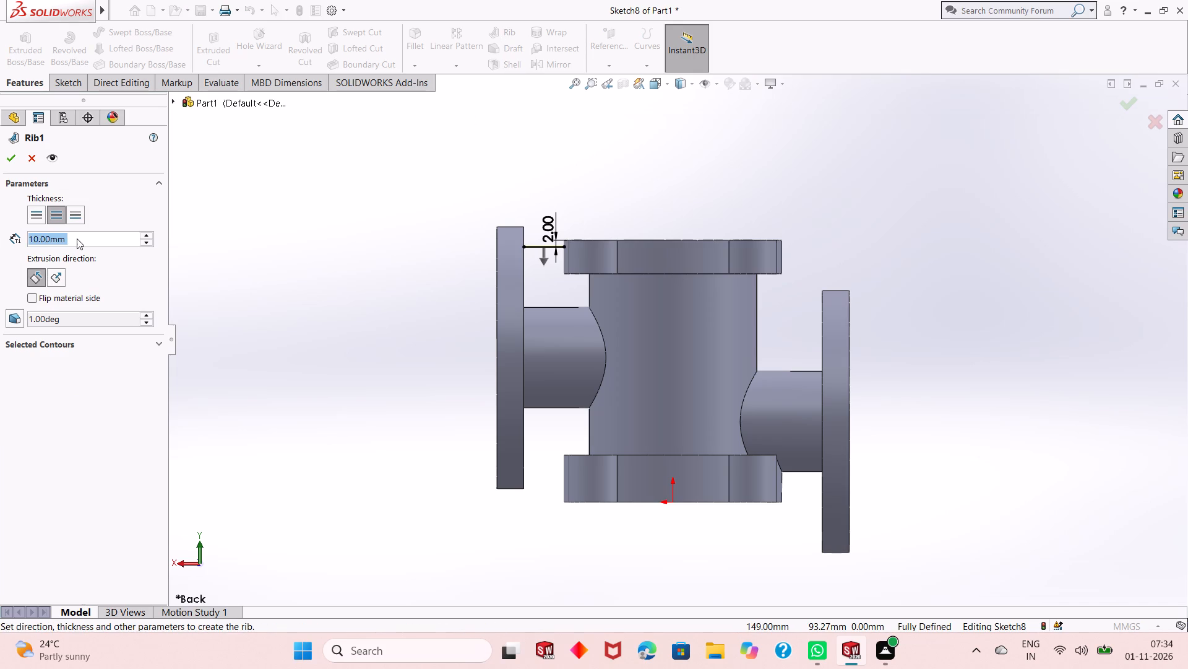
key("5")
key("Return")
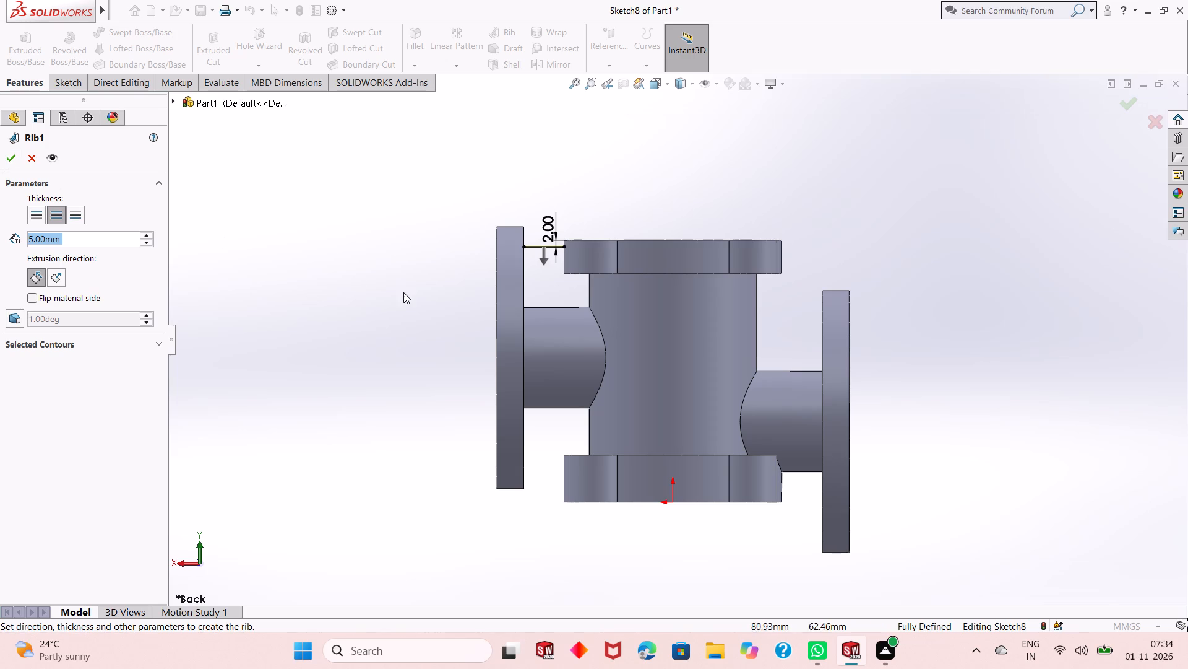
middle_click_drag(403, 292, 414, 471)
scroll(414, 471, "up", 1)
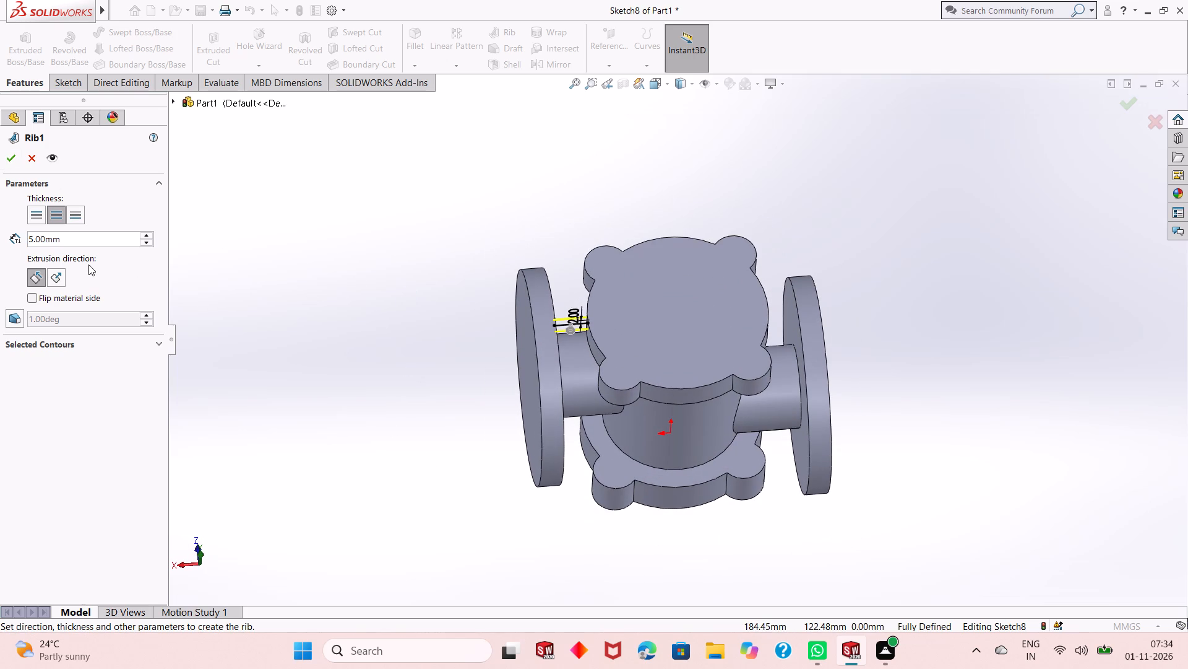
left_click(15, 160)
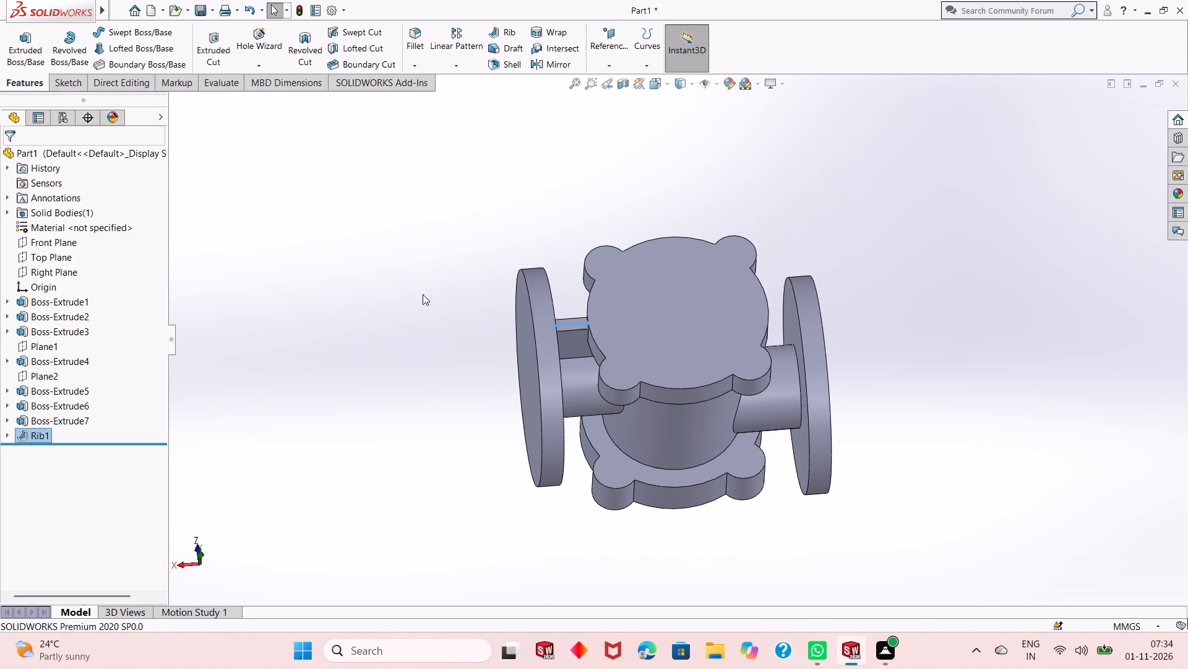
left_click(439, 298)
Start a sketch on the Front Plane and draw a sloped line about 17.5 mm long from the top flange's underside to the lower side boss's end flange.
middle_click_drag(518, 373, 507, 240)
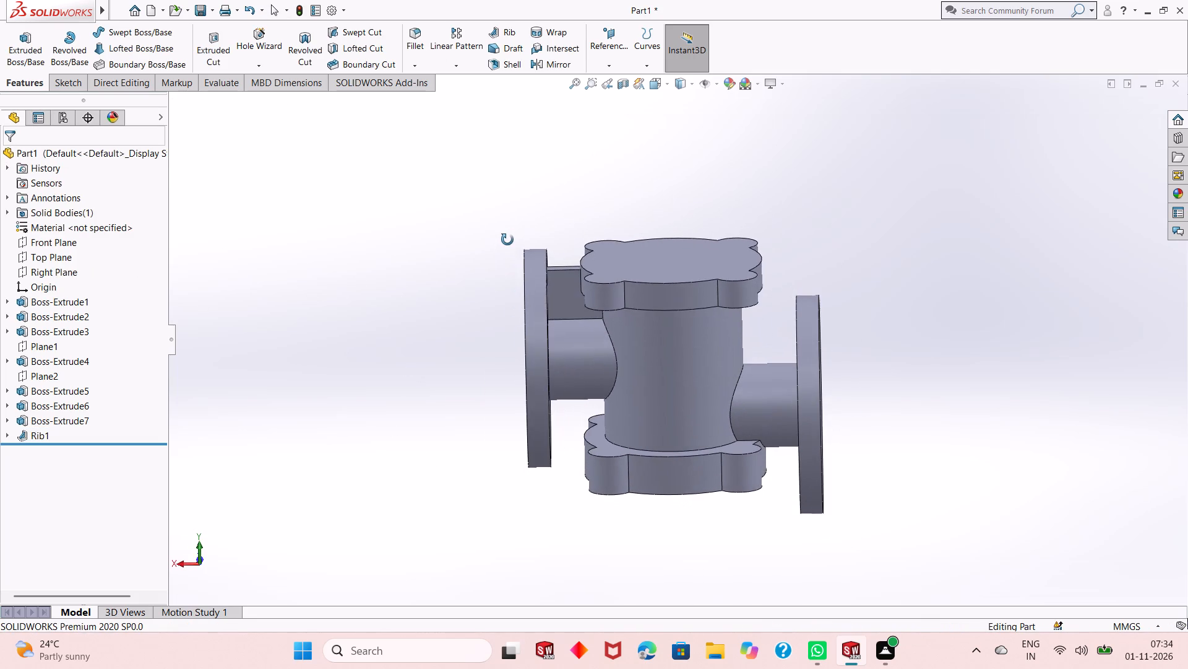
middle_click_drag(507, 240, 502, 256)
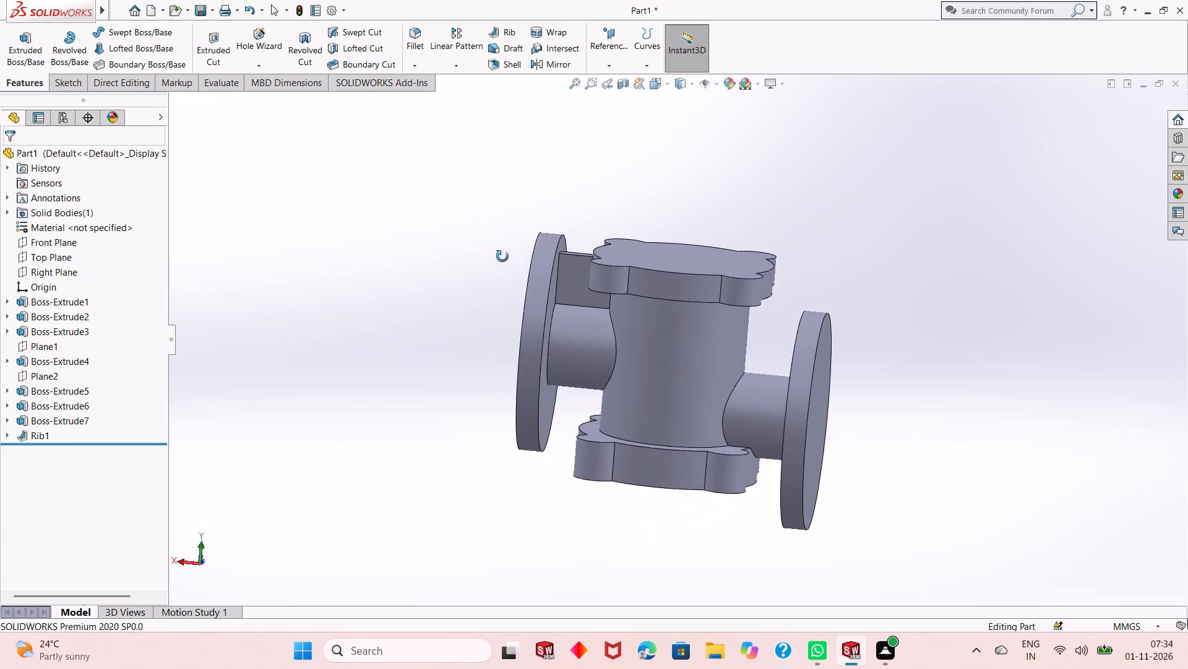
middle_click_drag(502, 256, 509, 243)
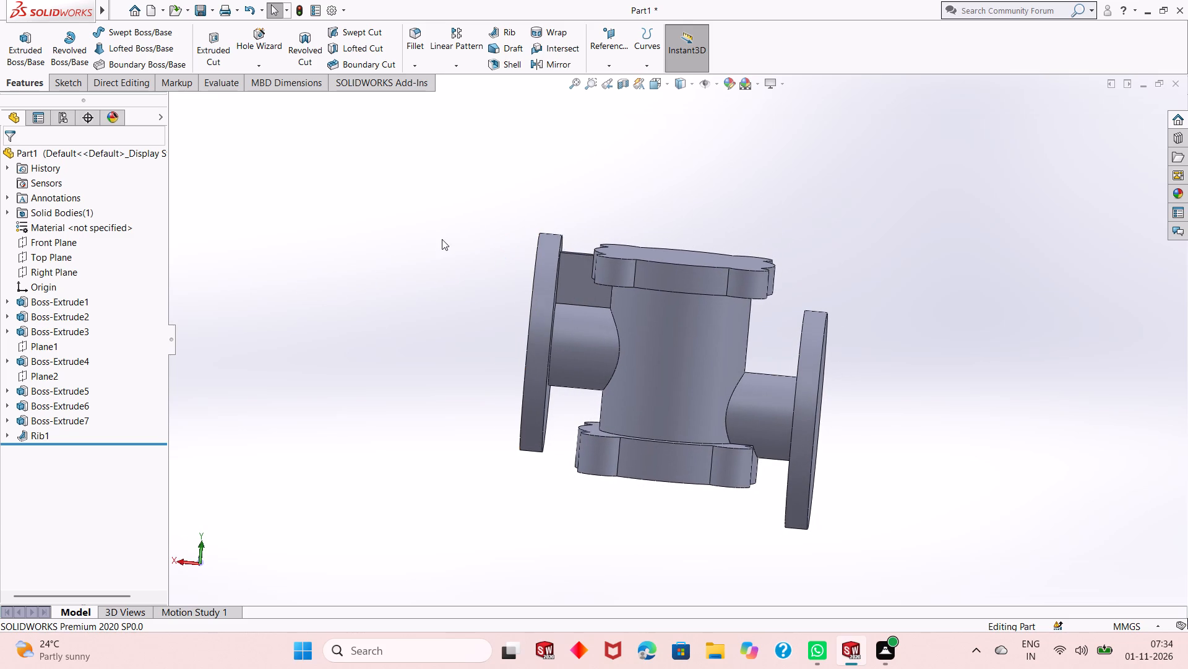
left_click(75, 248)
left_click(90, 229)
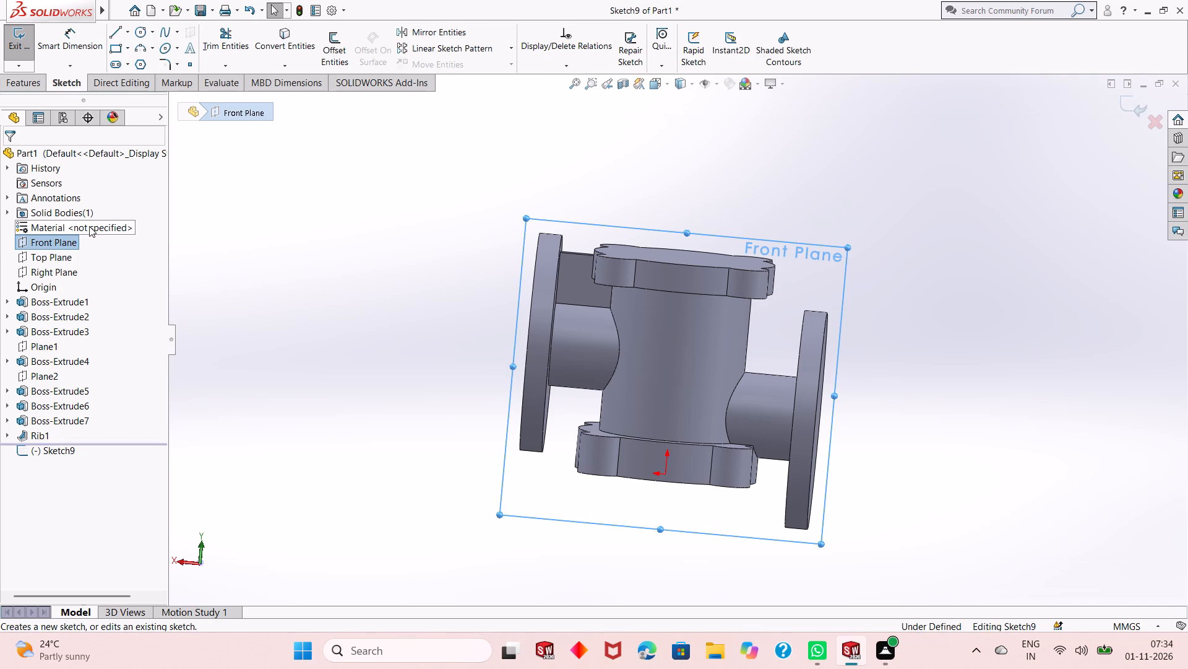
key("ctrl+8")
key("ctrl+8")
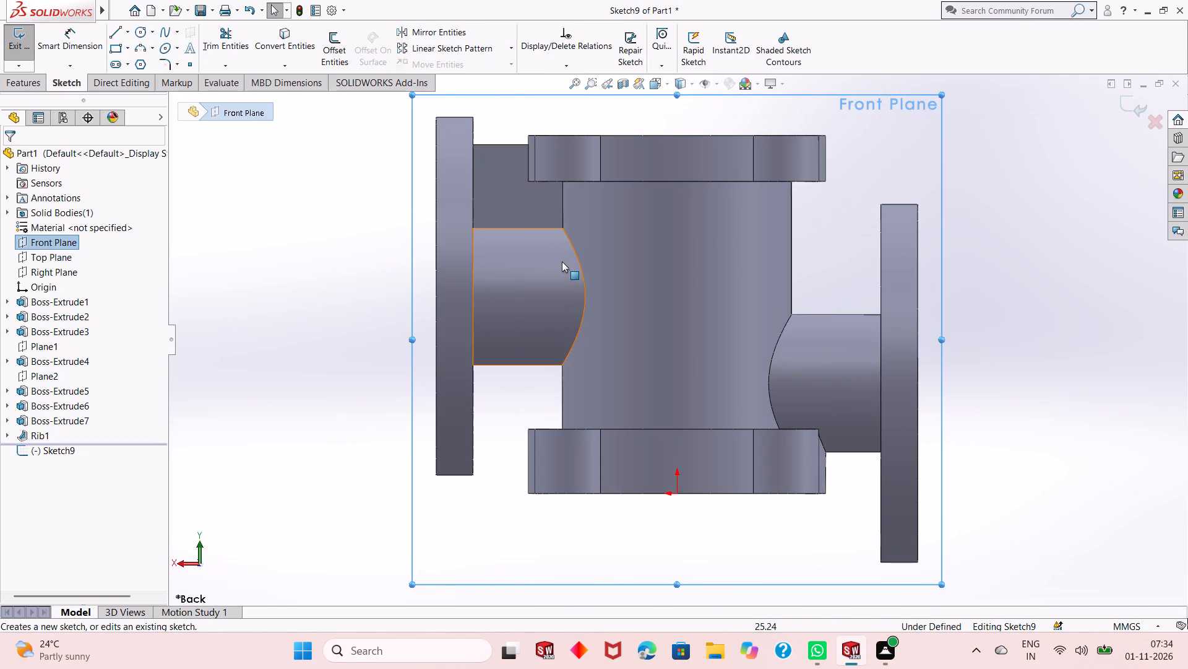
scroll(595, 255, "up", 1)
left_click(935, 173)
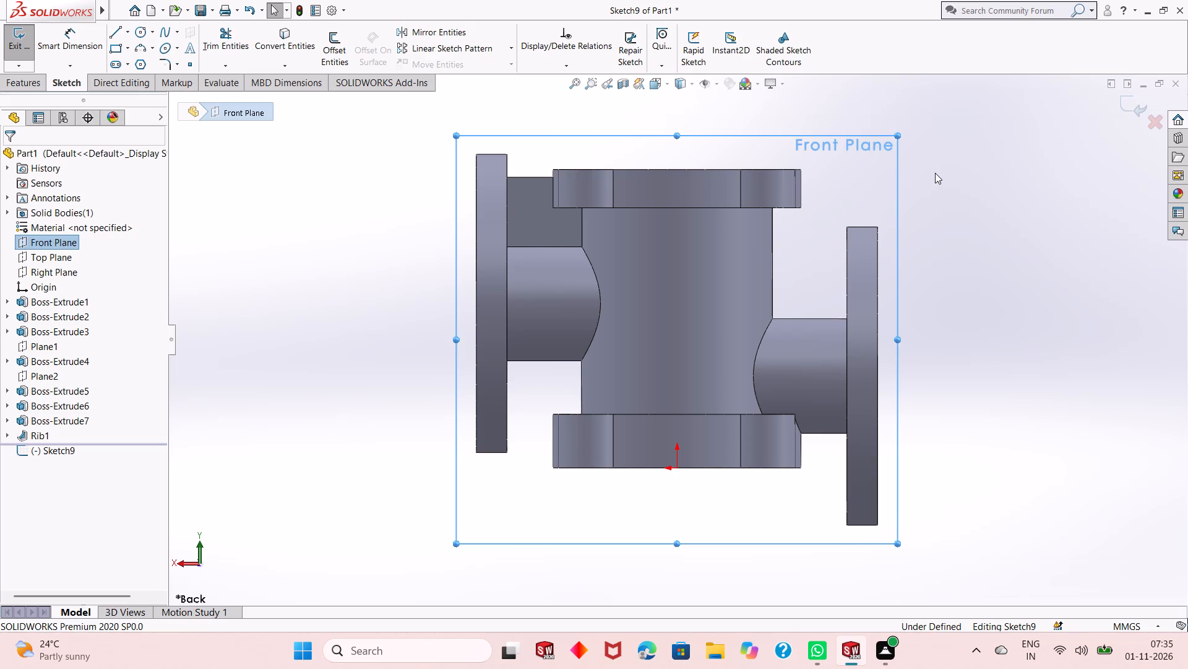
left_click(112, 32)
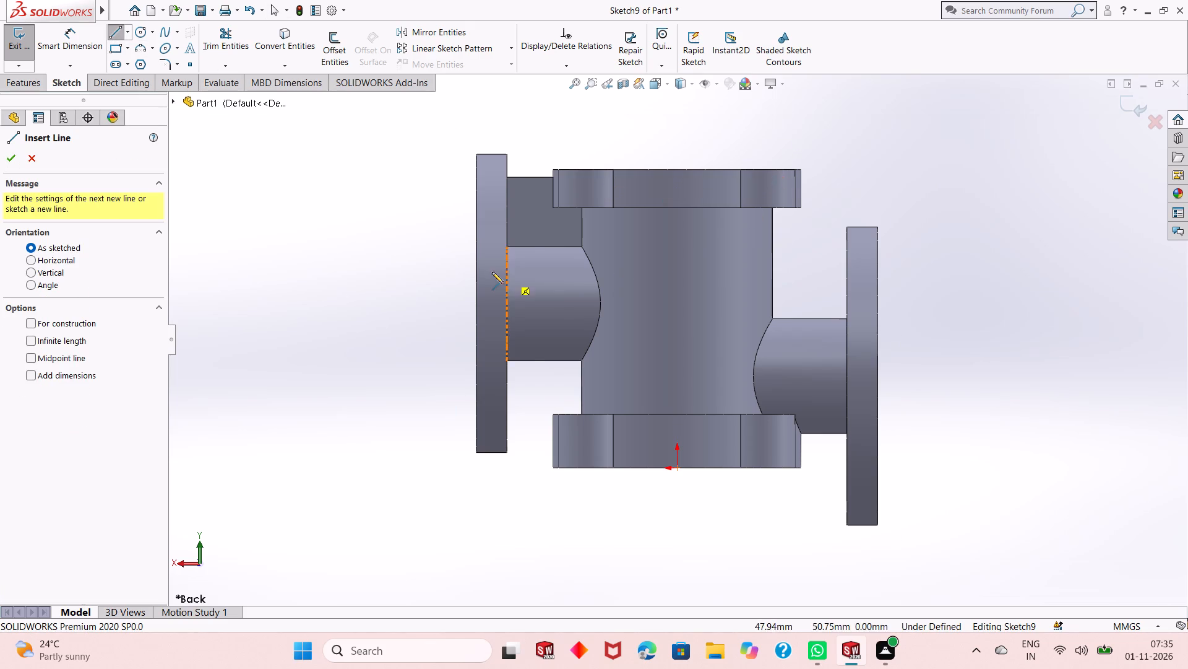
scroll(492, 272, "up", 1)
scroll(950, 216, "down", 1)
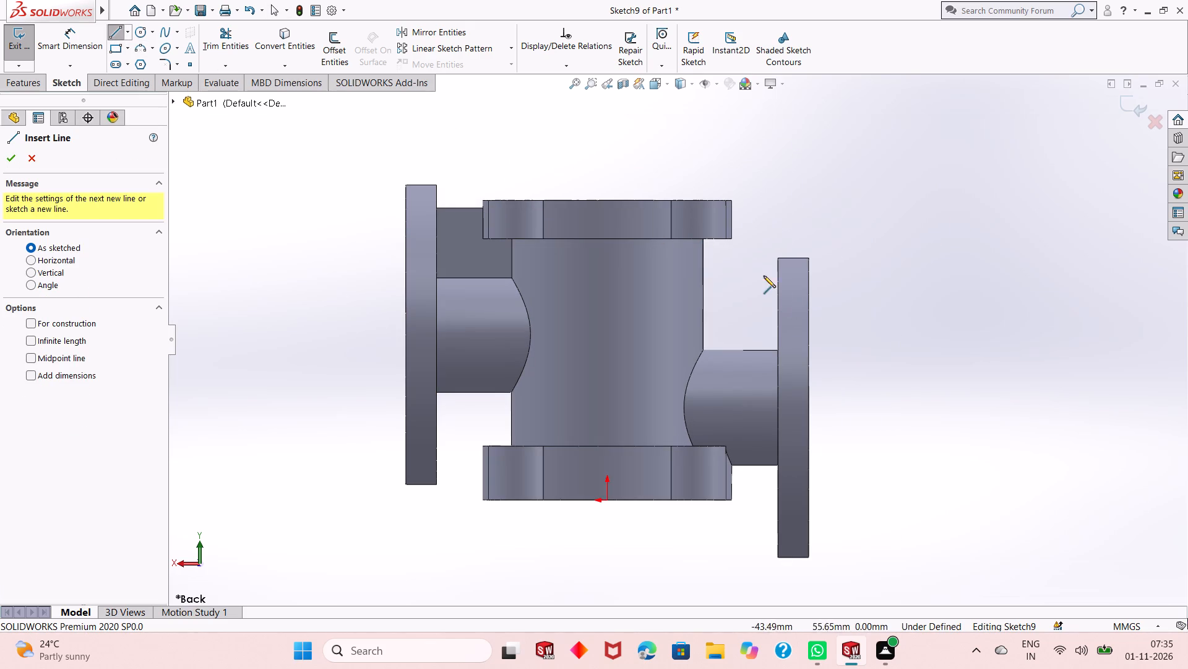
scroll(733, 265, "down", 1)
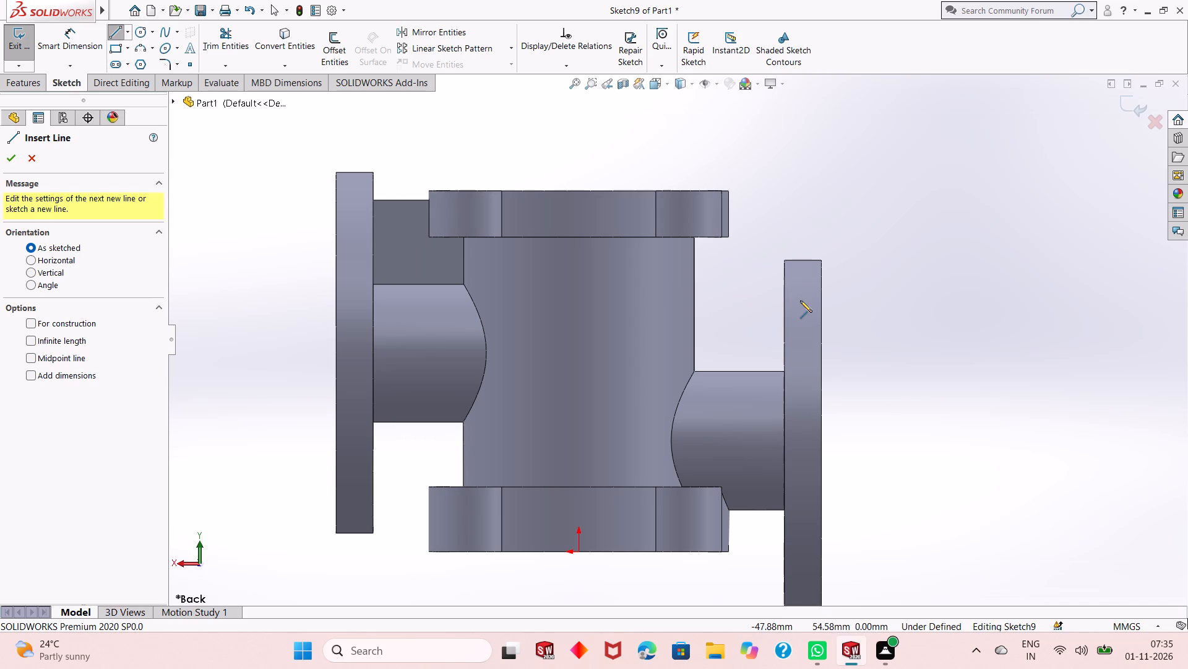
left_click(715, 237)
left_click(782, 278)
right_click(800, 236)
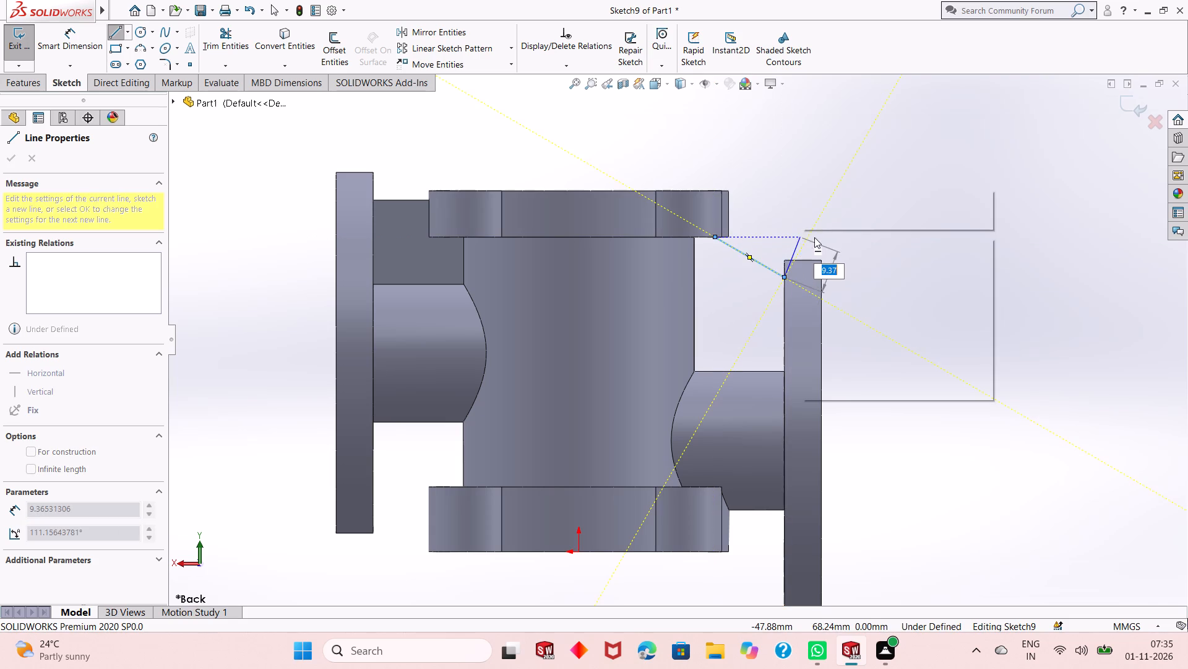
left_click(822, 246)
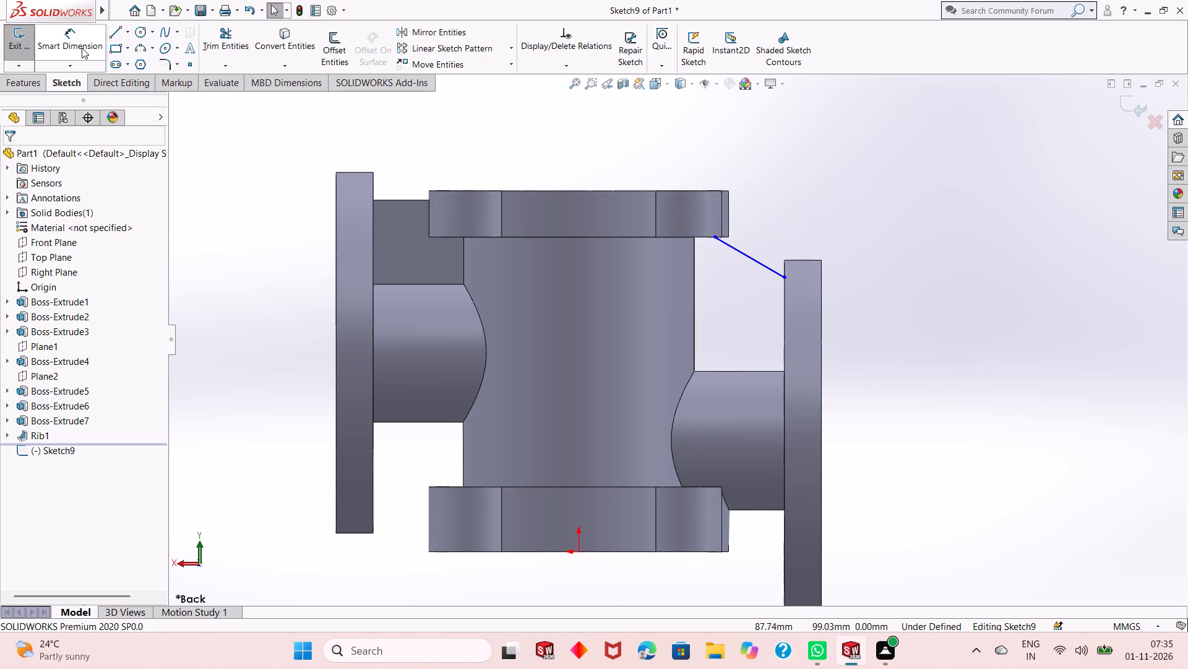
Dimension the sloped line's lower endpoint 2 mm below the upper edge of the lower side boss's end flange.
left_click(81, 47)
scroll(742, 239, "down", 3)
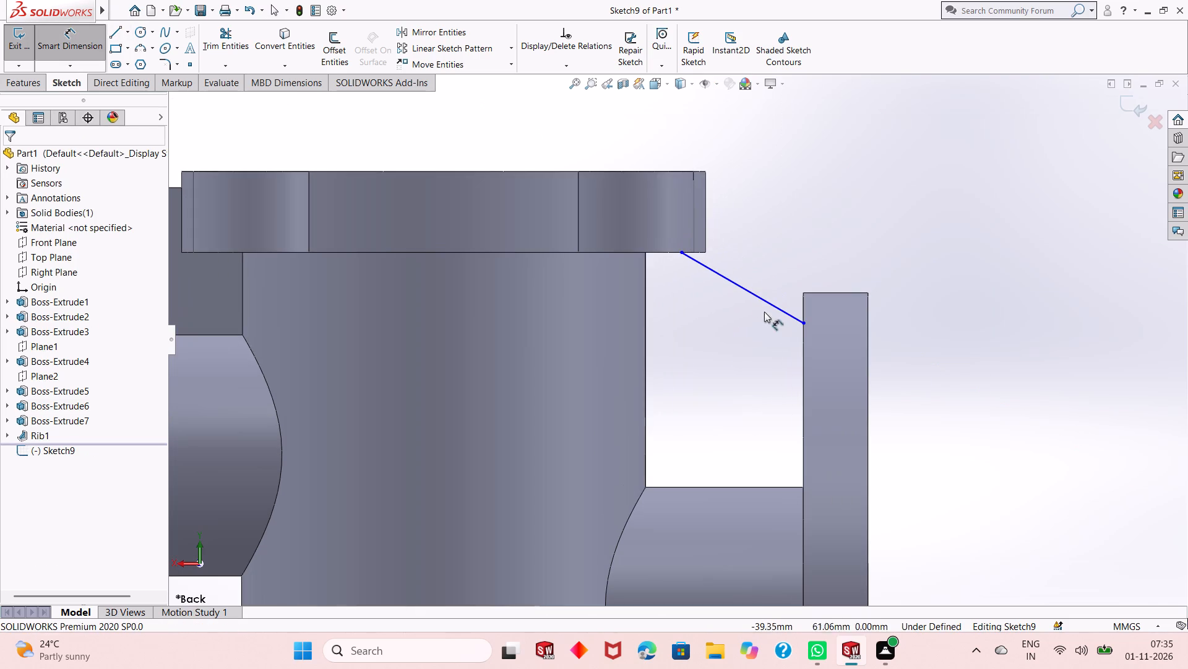
left_click(803, 325)
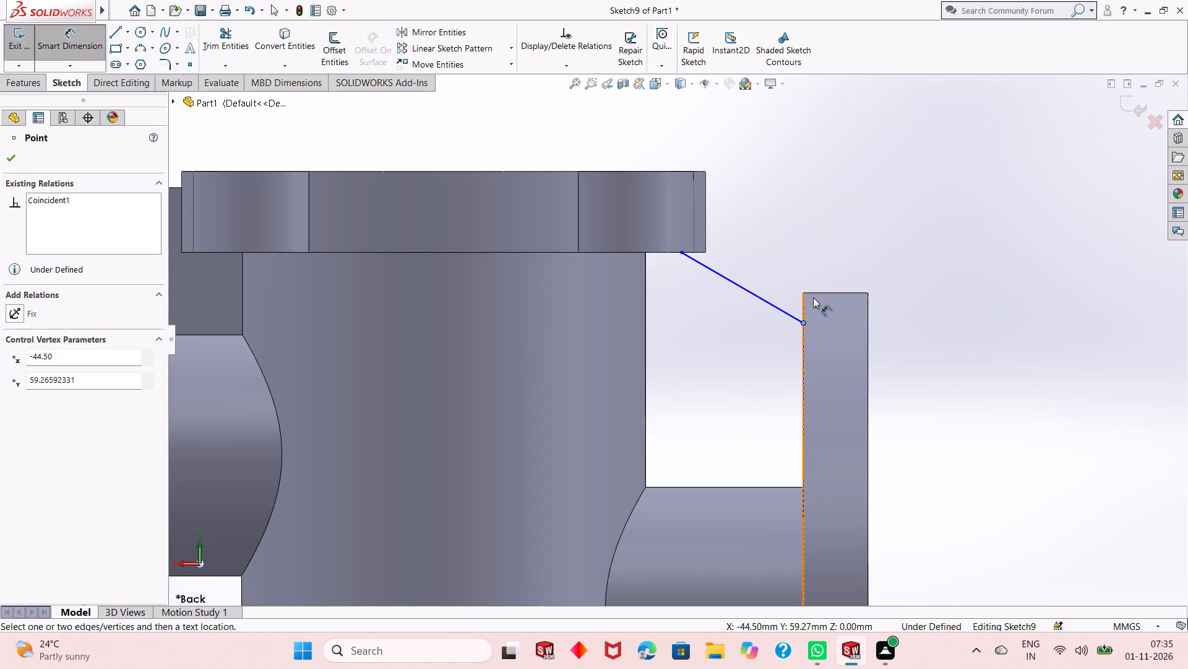
left_click(816, 291)
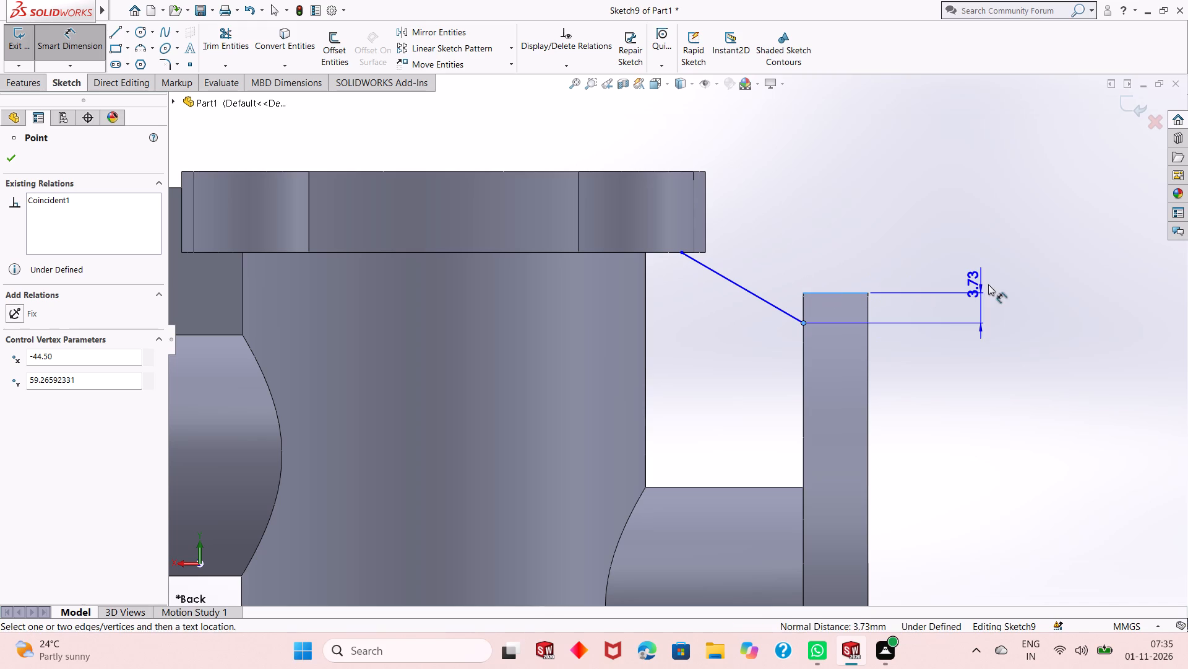
left_click(988, 284)
key("2")
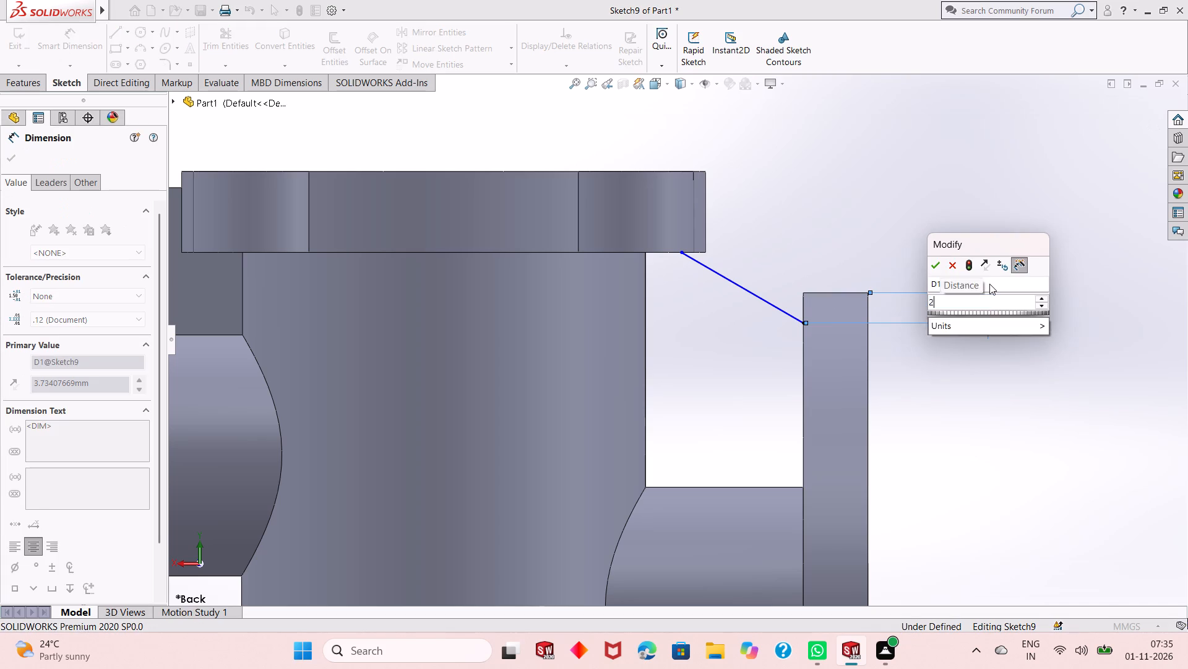
key("Return")
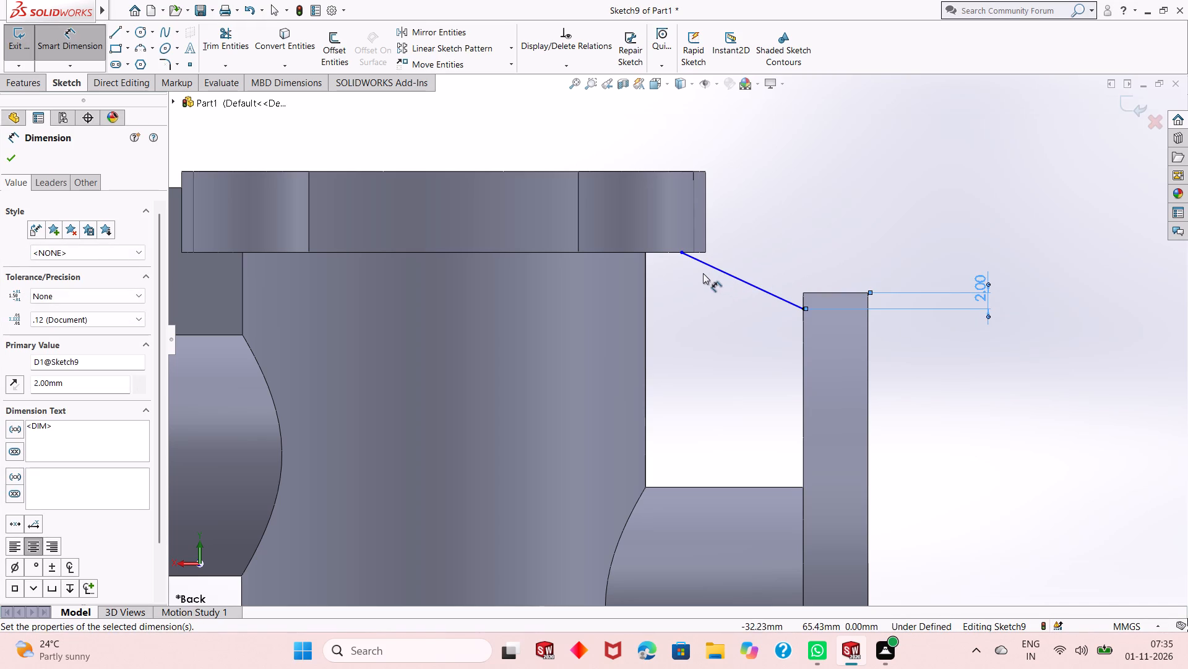
Dimension the sloped line's upper endpoint 4 mm horizontally from the cylindrical body's outer edge.
left_click(682, 254)
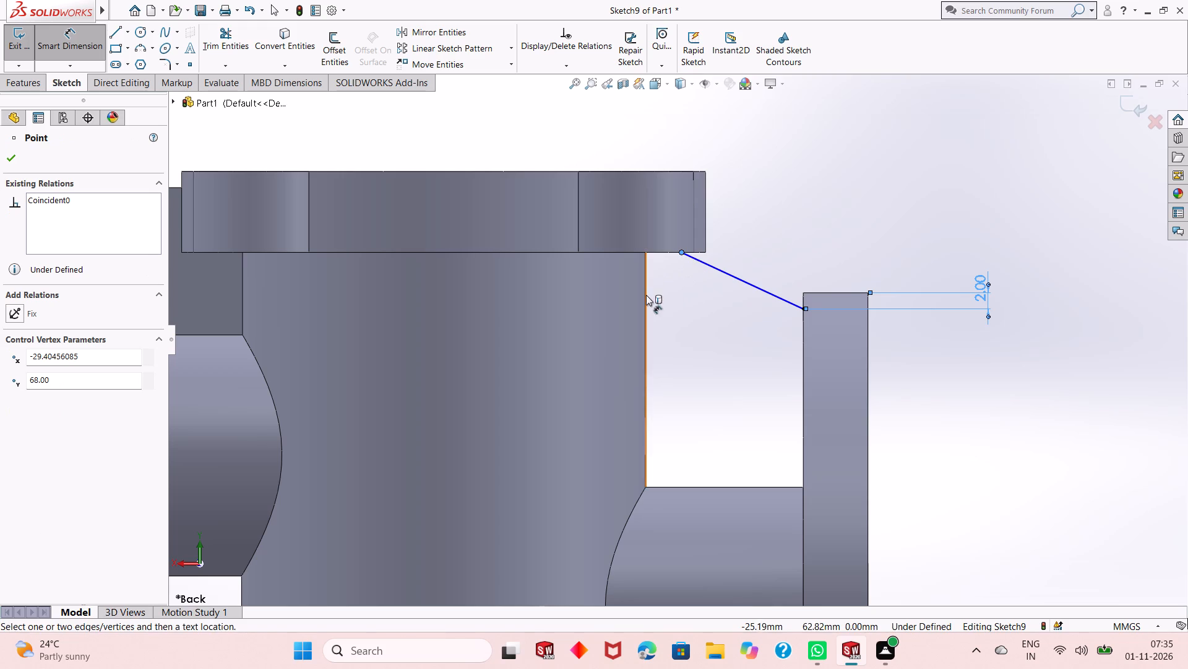
left_click(645, 295)
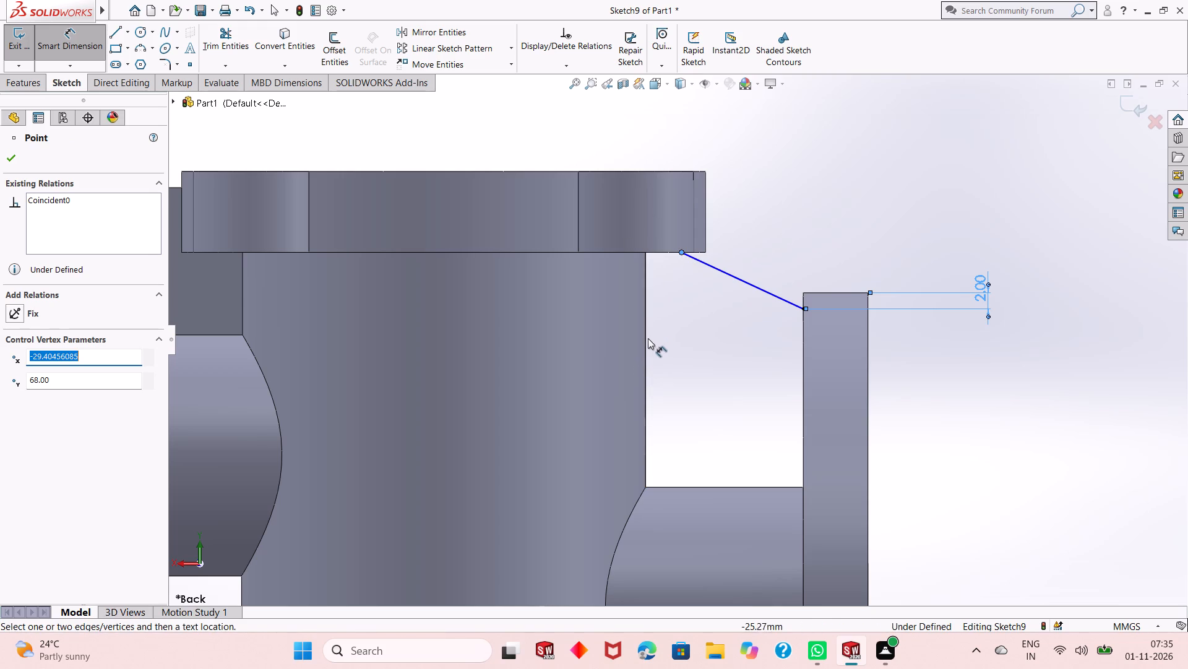
left_click(647, 341)
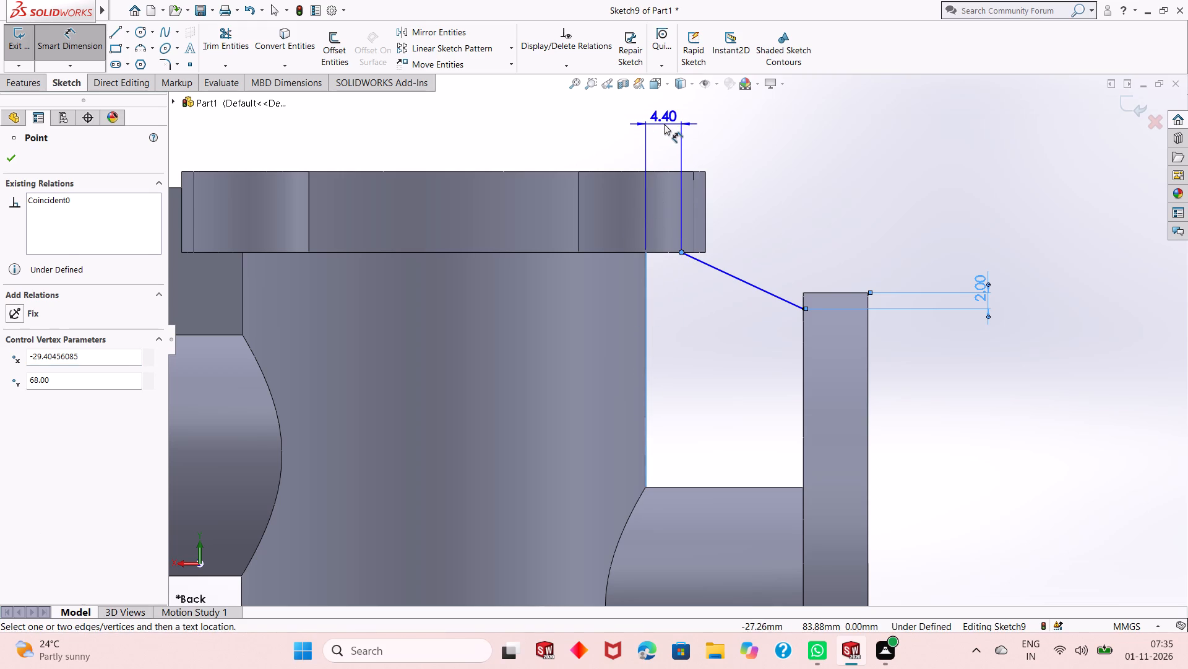
left_click(664, 124)
key("4")
key("Return")
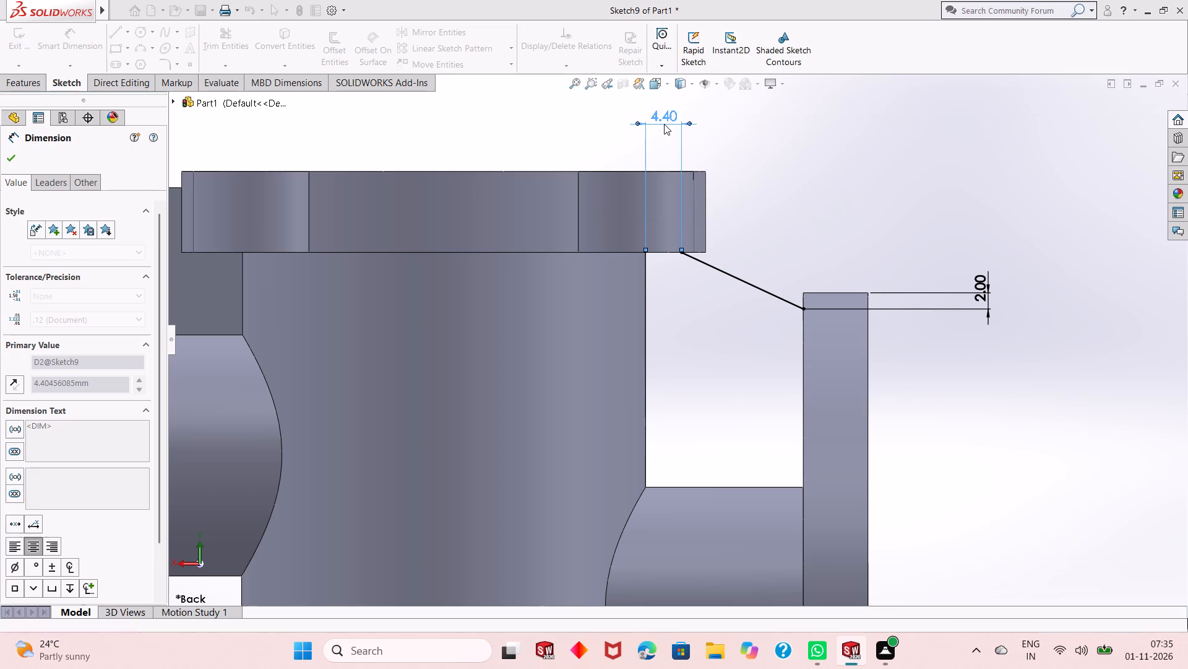
right_click(817, 144)
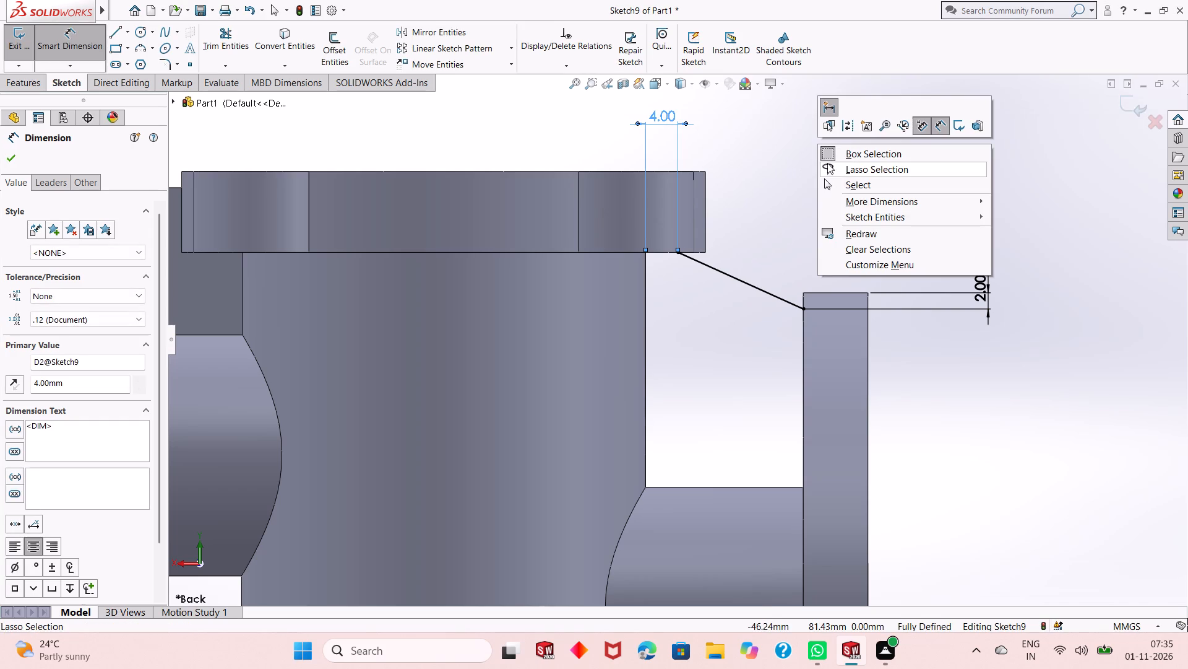
left_click(832, 181)
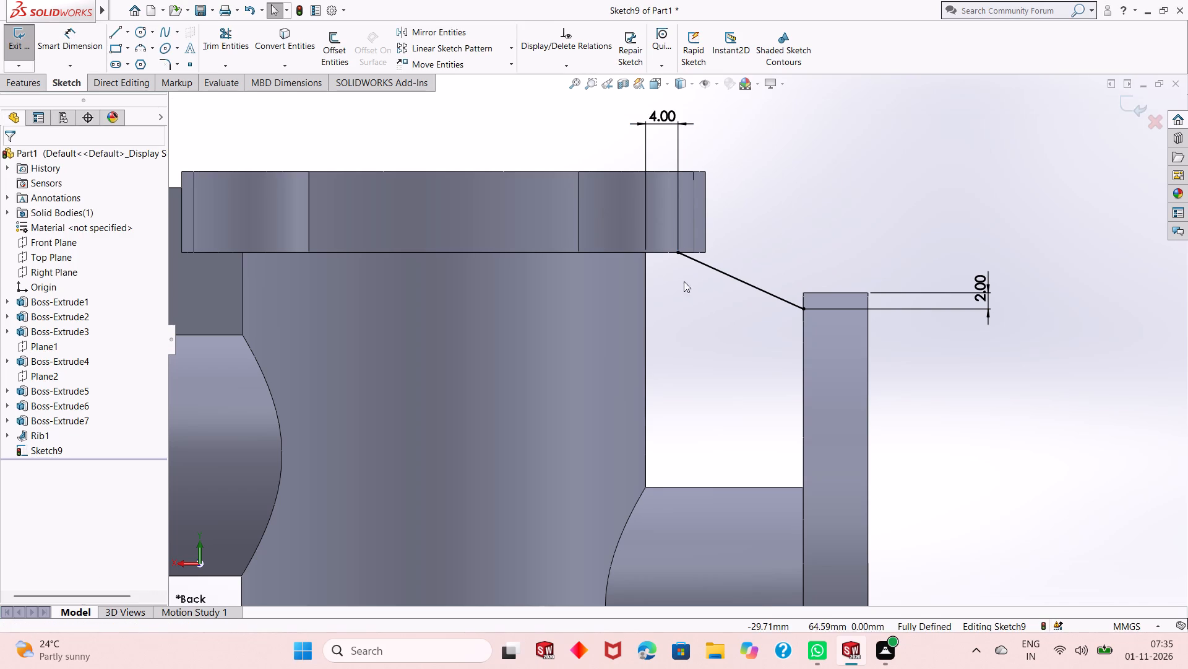
Create a 5 mm thick rib from the sloped line, centred on the sketch plane, with the material side flipped towards the body and lower side boss.
scroll(686, 315, "up", 2)
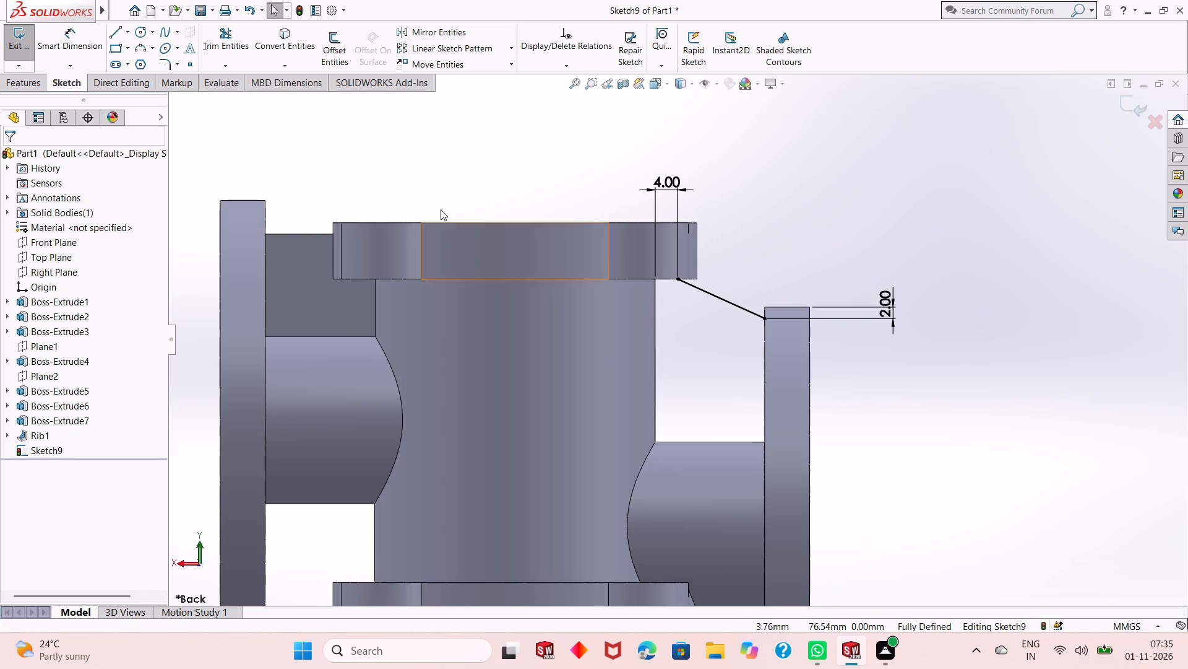
left_click(38, 82)
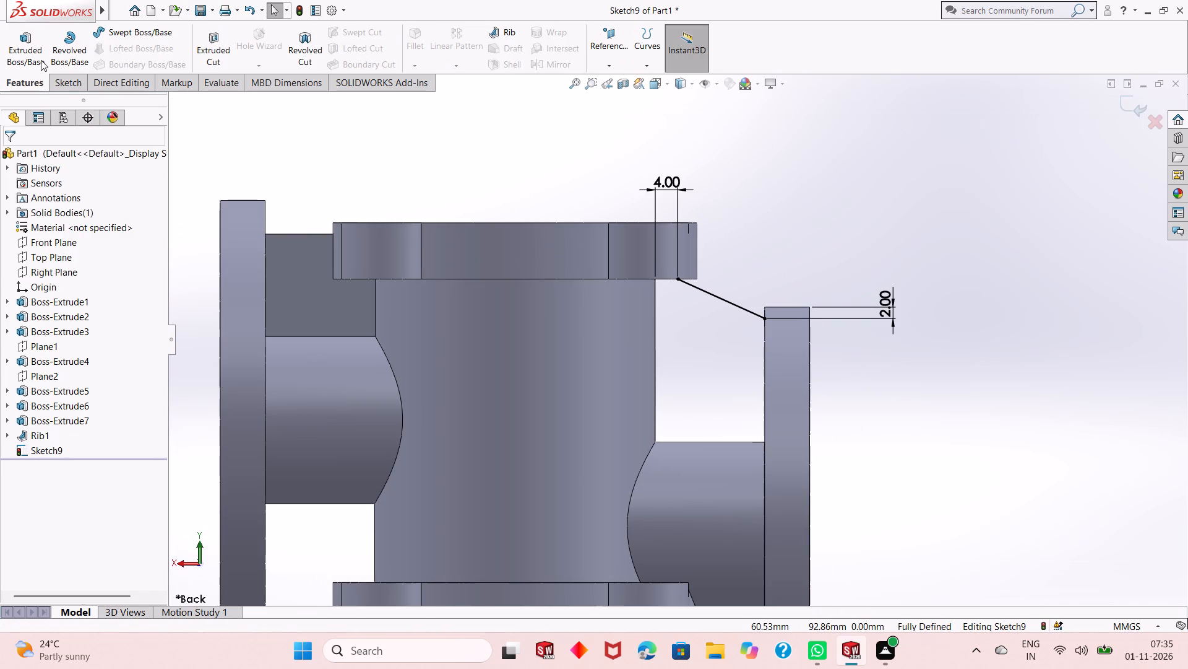
left_click(510, 35)
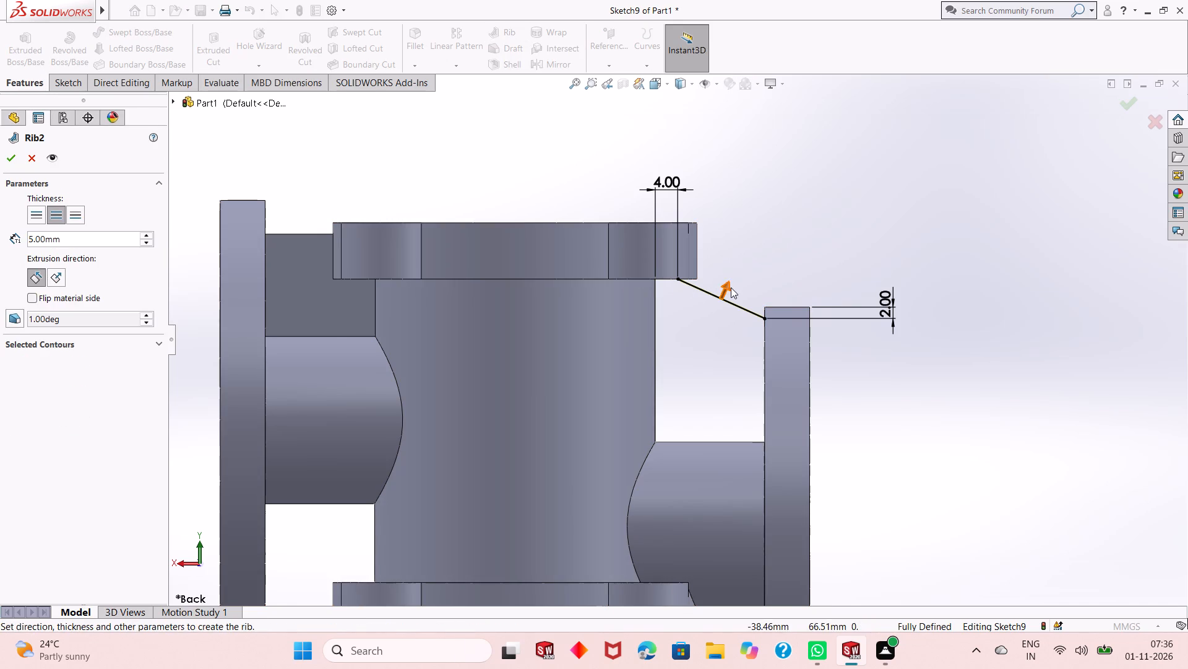
left_click(731, 287)
scroll(718, 299, "up", 1)
middle_click_drag(751, 279, 707, 287)
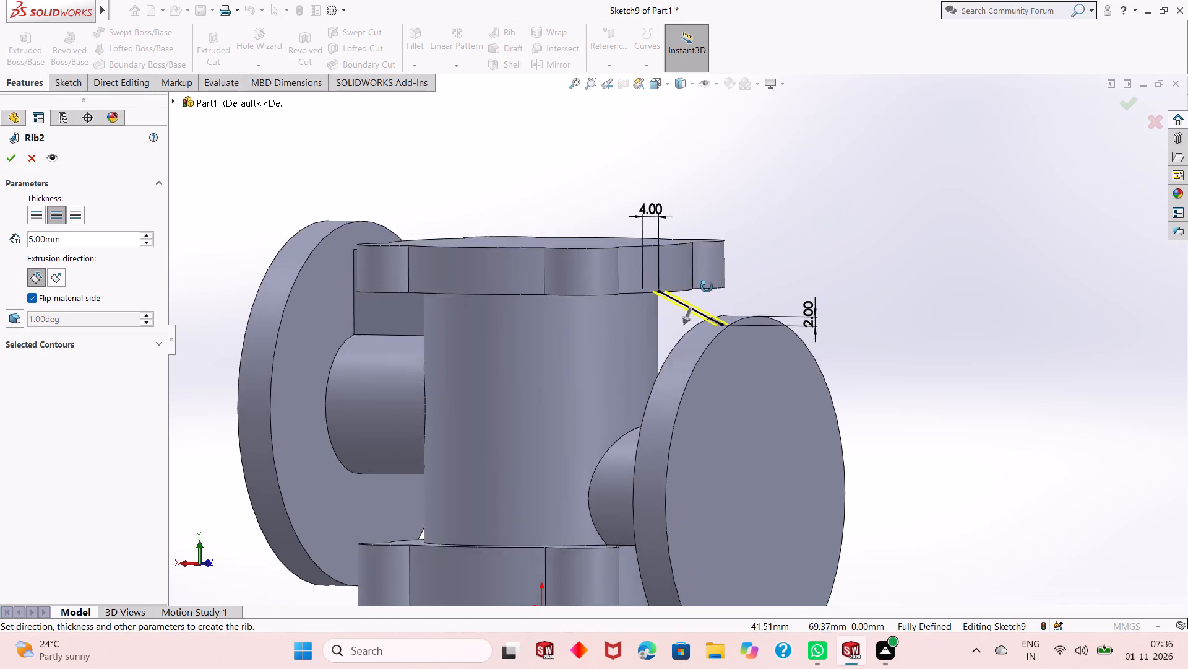
middle_click_drag(707, 287, 704, 364)
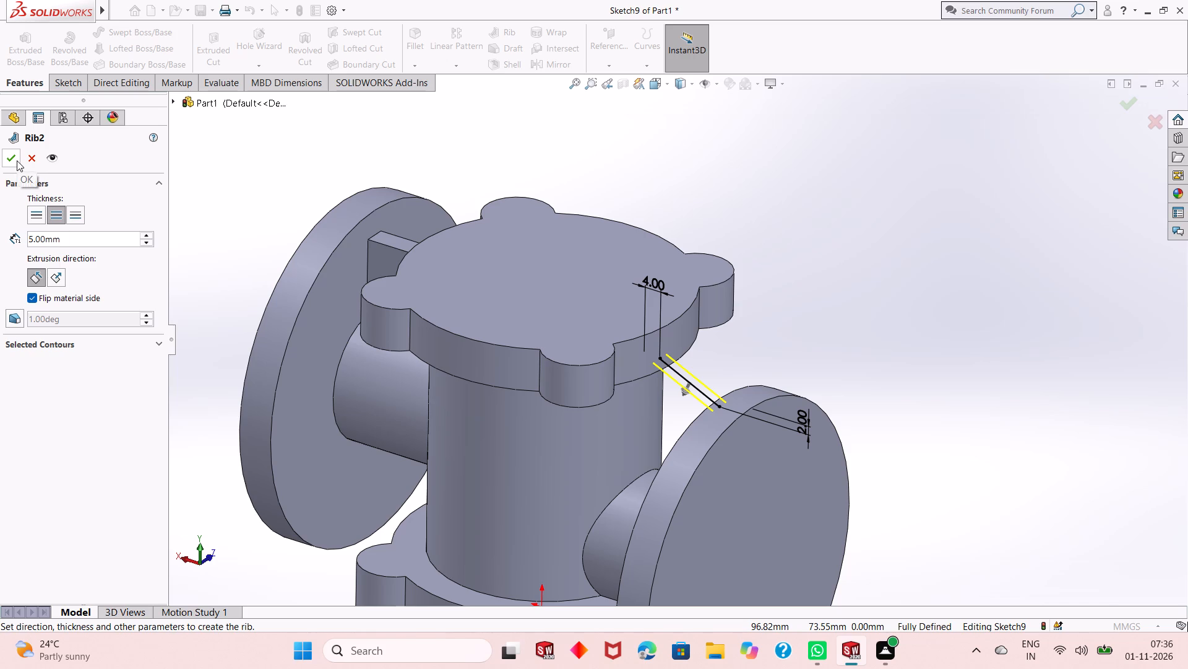
left_click(17, 160)
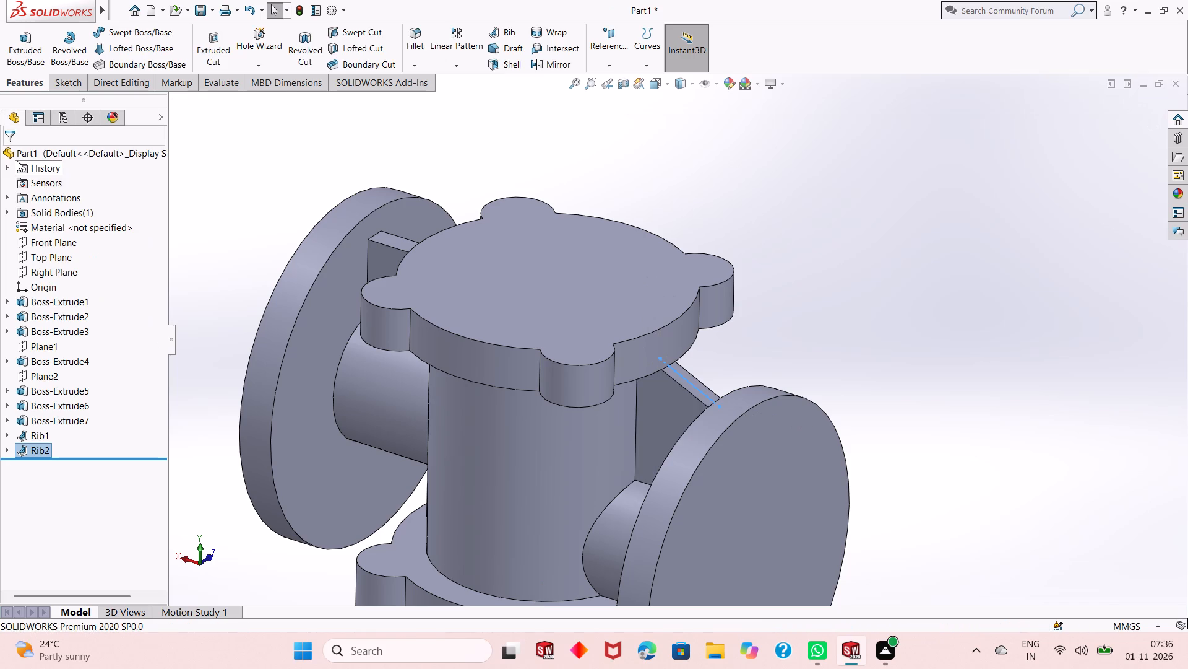
Examine both ribs and their joins with the body, top flange and side bosses from above and below.
scroll(481, 253, "up", 1)
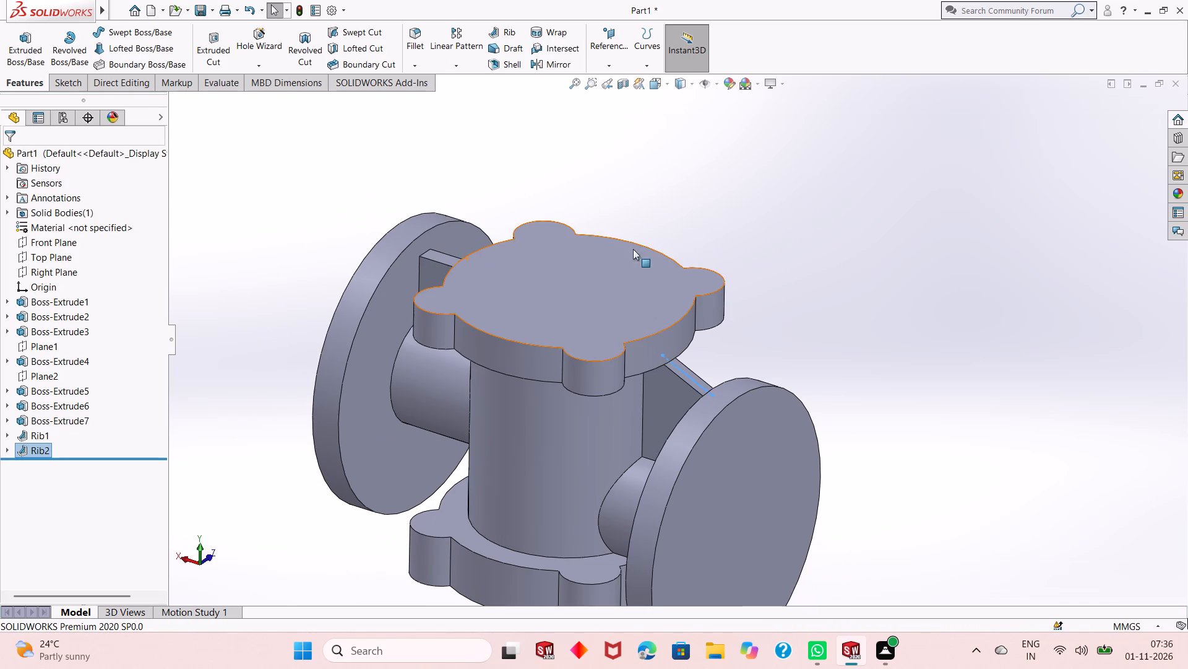
left_click(676, 238)
scroll(660, 360, "up", 2)
middle_click_drag(660, 404, 721, 299)
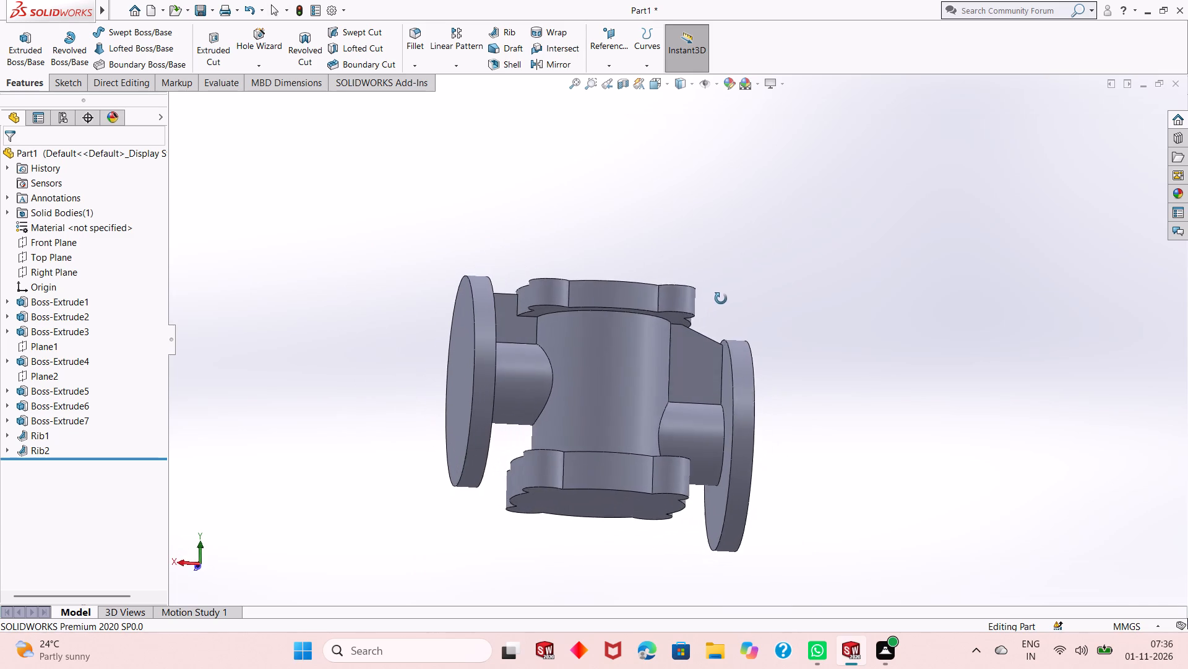
middle_click_drag(721, 299, 713, 243)
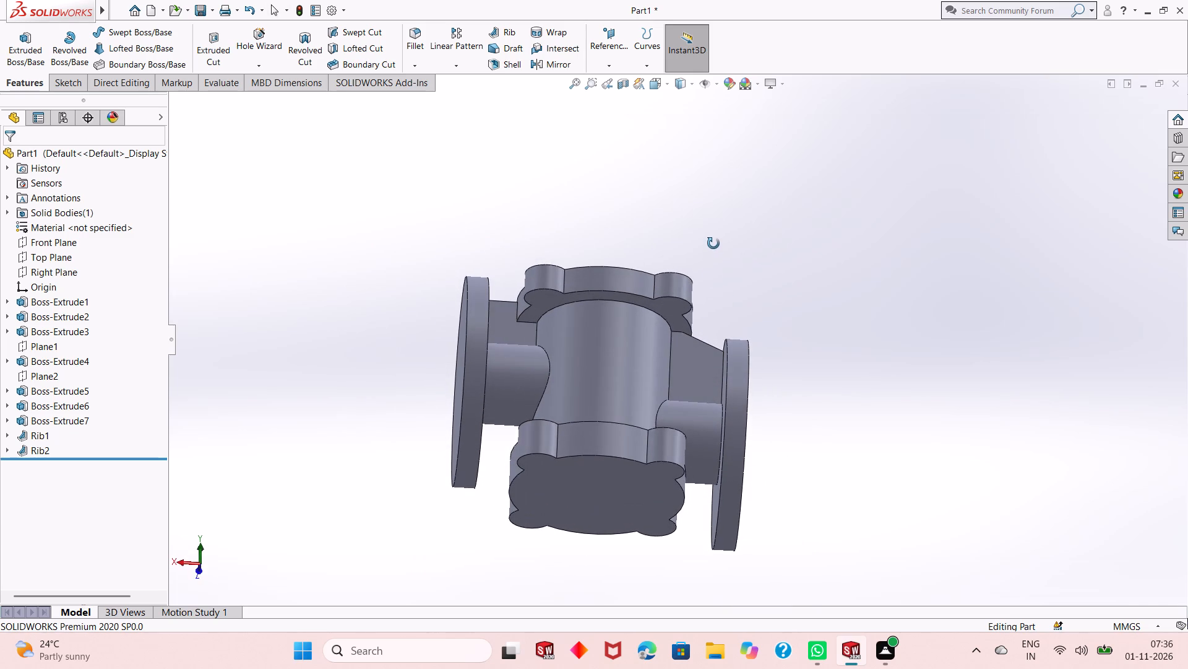
middle_click_drag(713, 243, 698, 250)
scroll(665, 377, "down", 2)
middle_click_drag(686, 366, 702, 383)
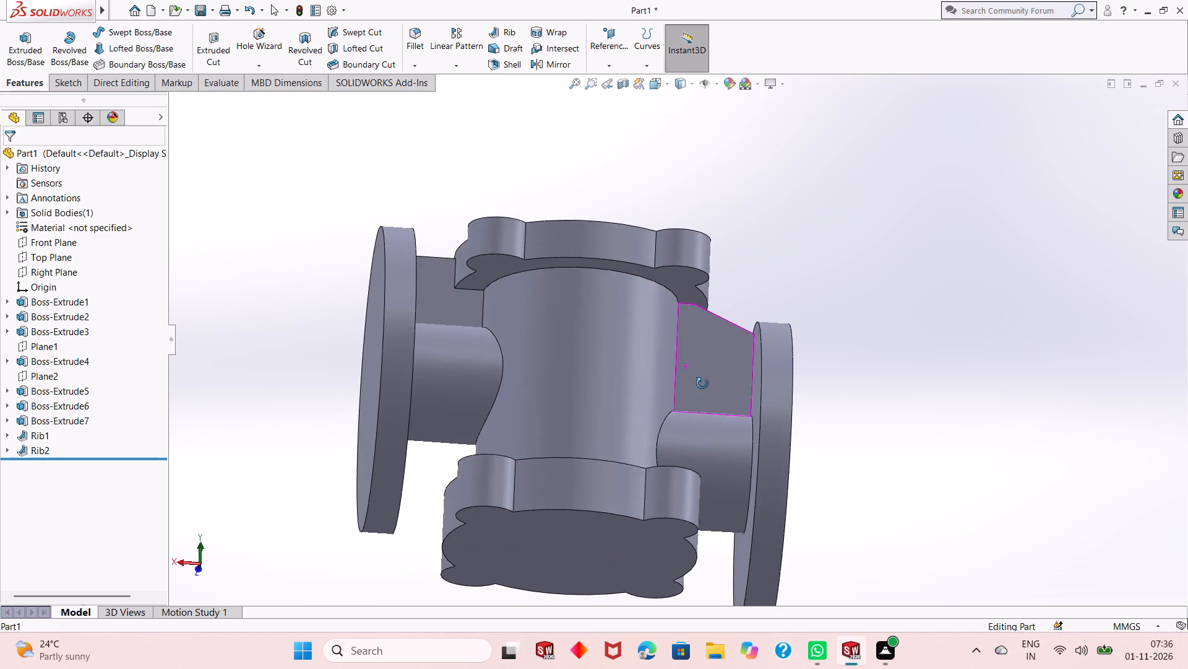
middle_click_drag(702, 383, 689, 409)
scroll(674, 315, "down", 5)
scroll(658, 400, "up", 1)
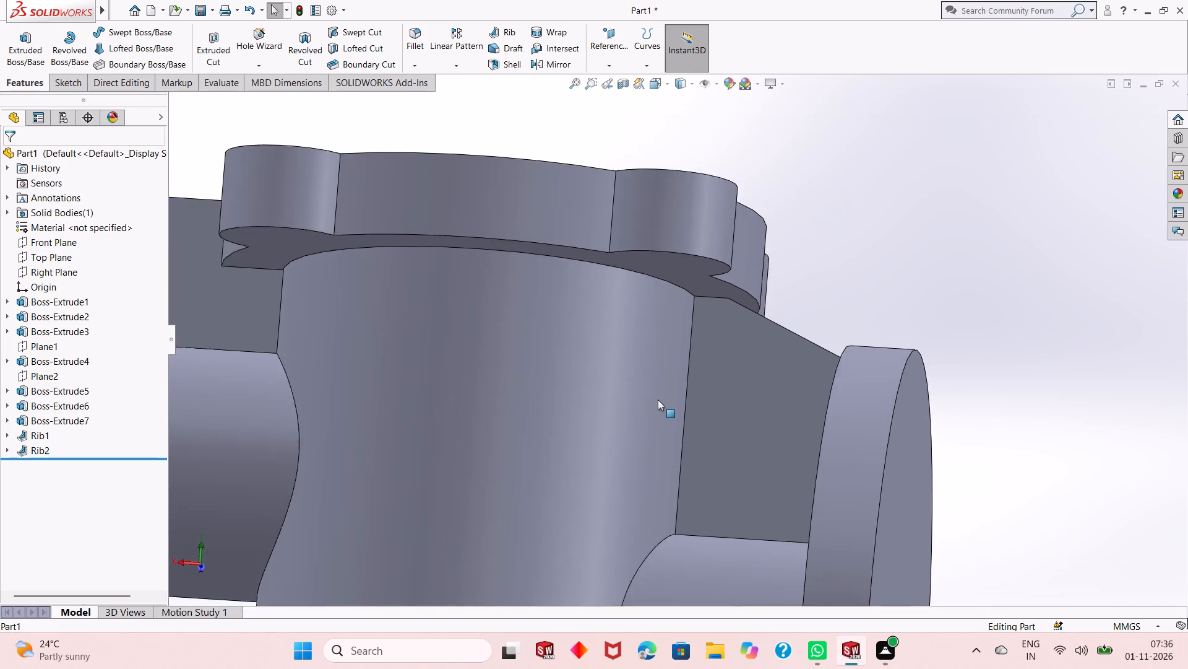
scroll(658, 400, "up", 3)
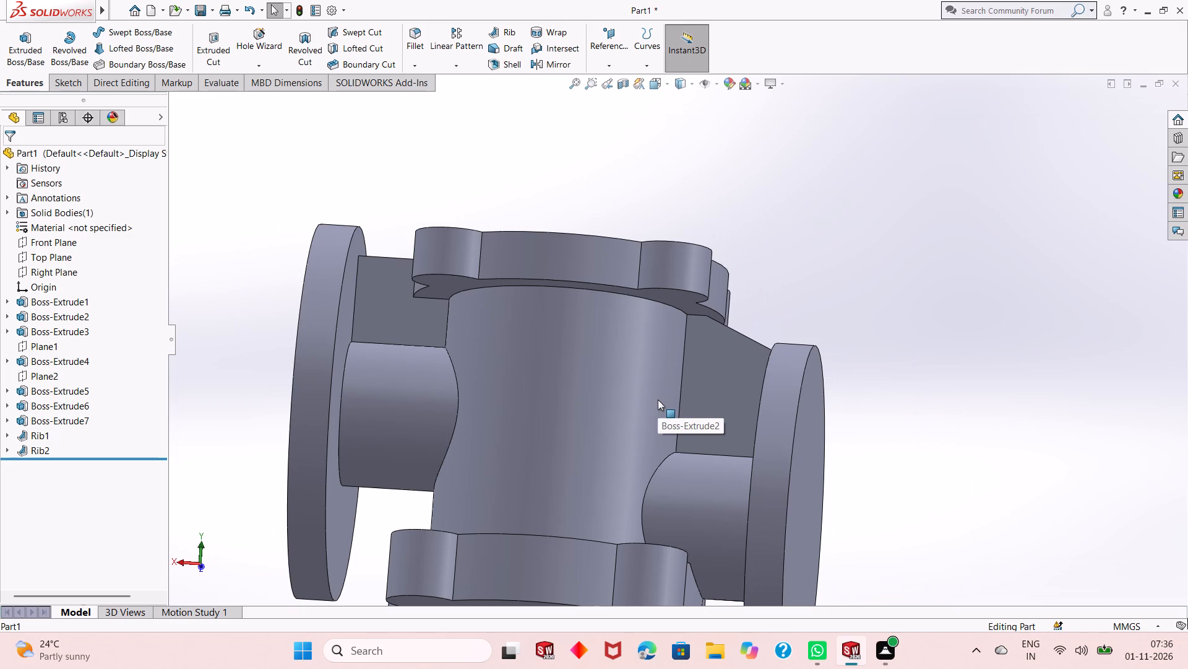
Make the Front Plane visible in the model.
scroll(658, 400, "up", 2)
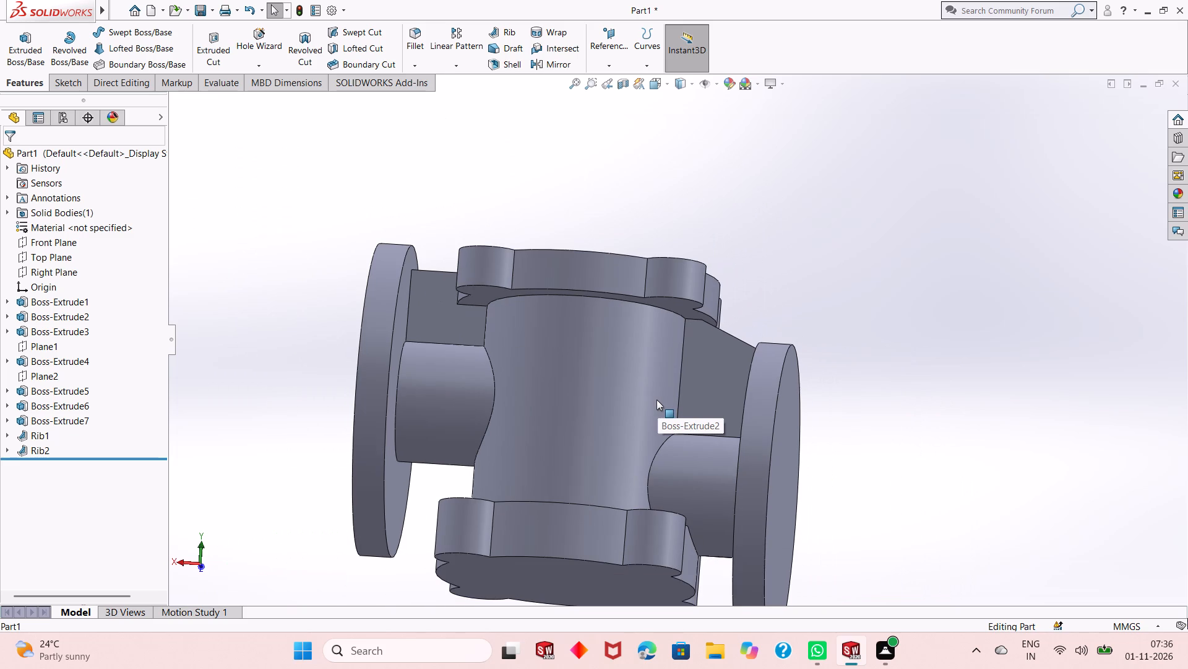
middle_click_drag(587, 473, 623, 383)
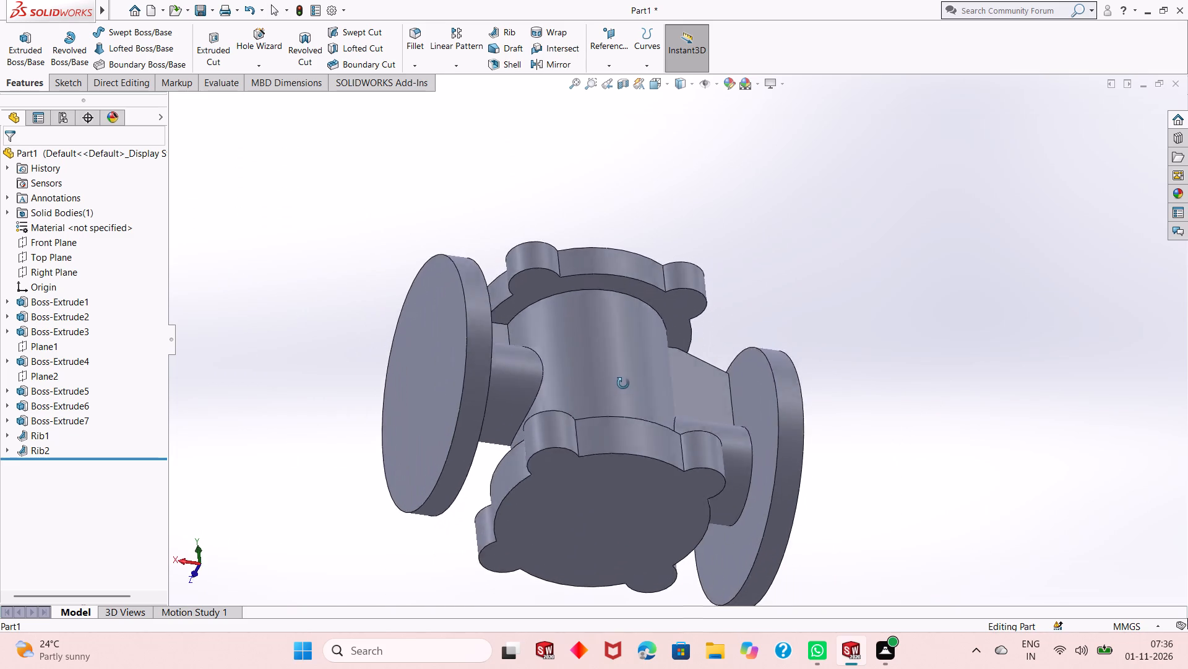
middle_click_drag(623, 383, 595, 543)
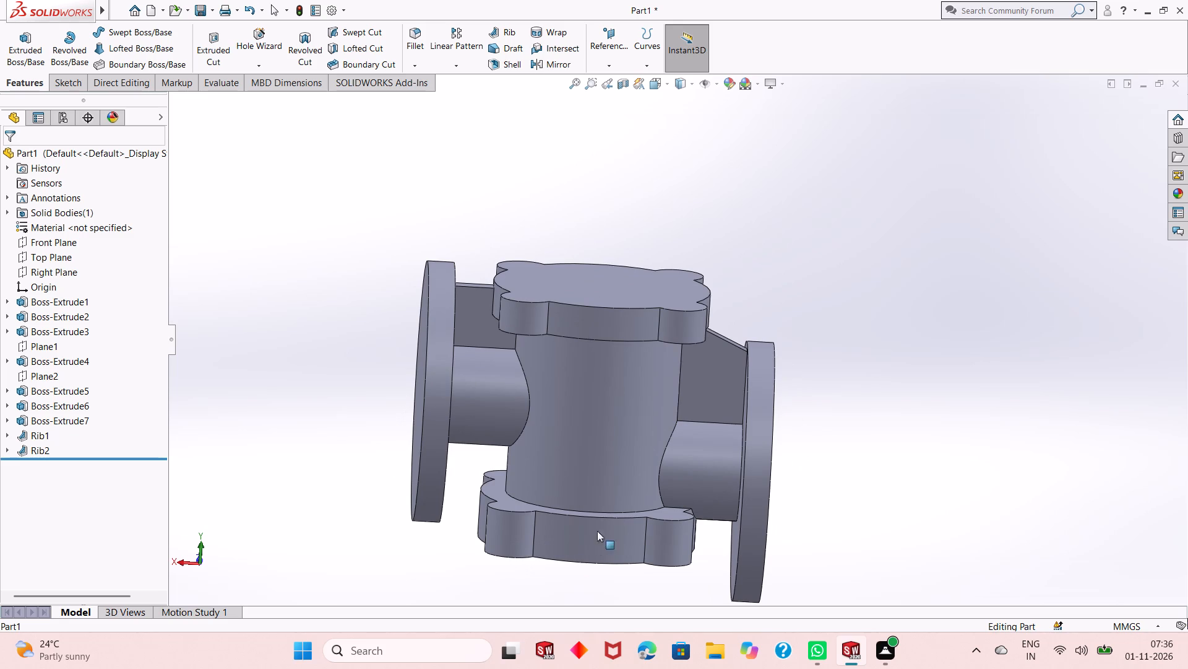
scroll(582, 469, "up", 1)
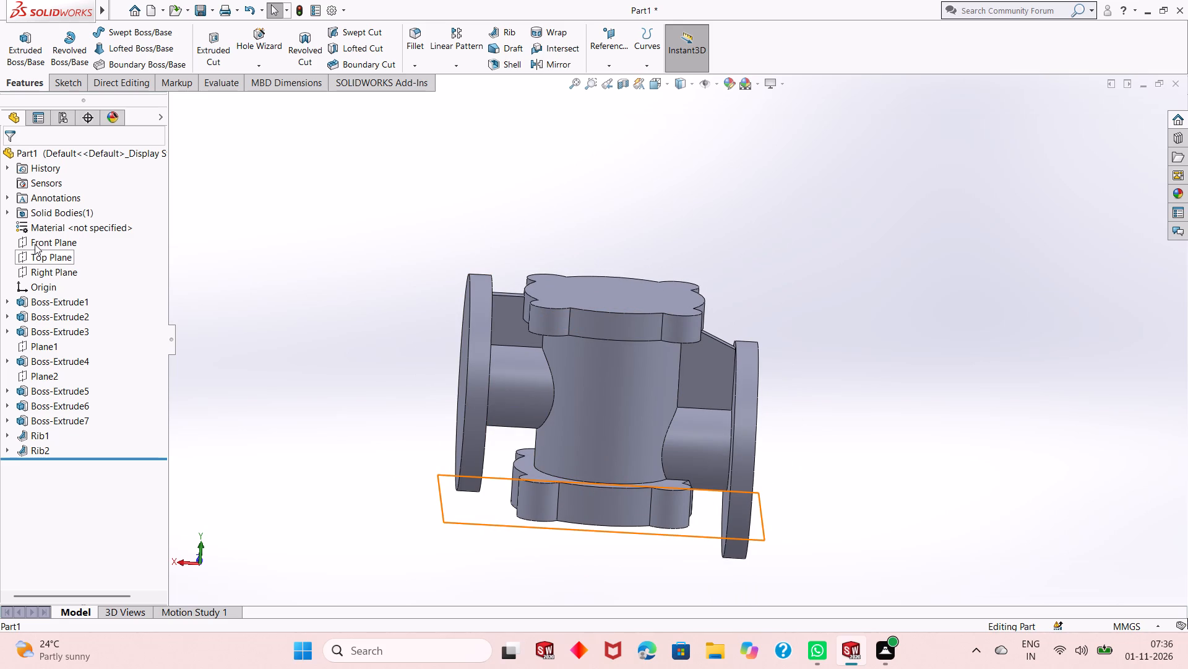
left_click(35, 244)
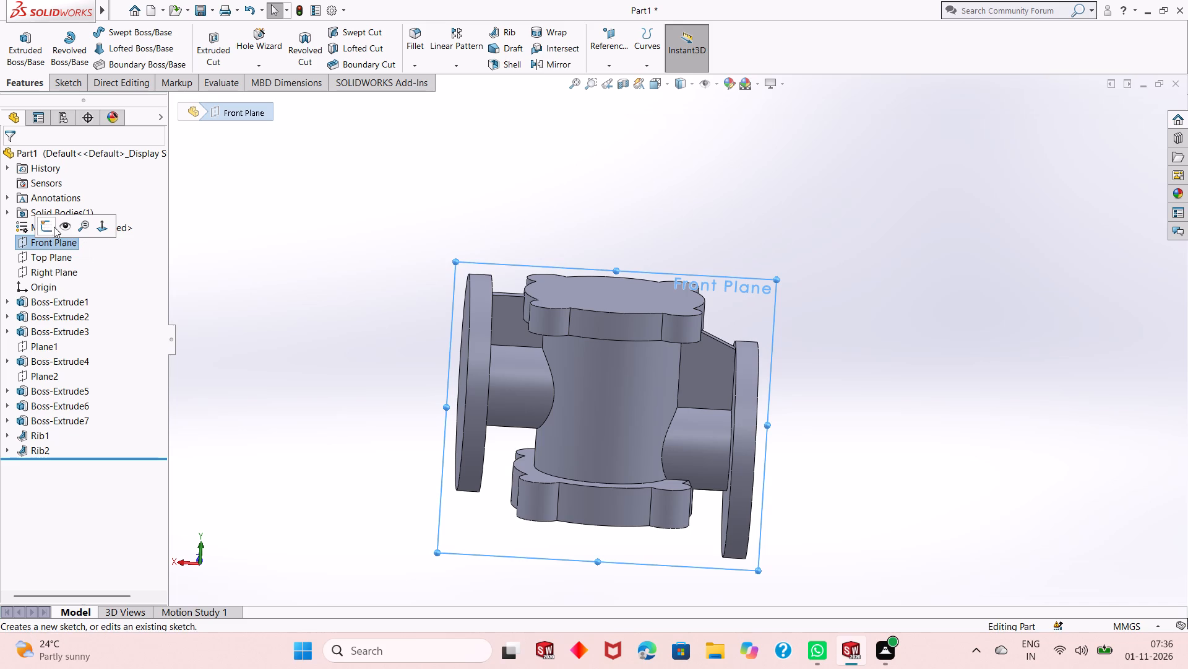
left_click(64, 225)
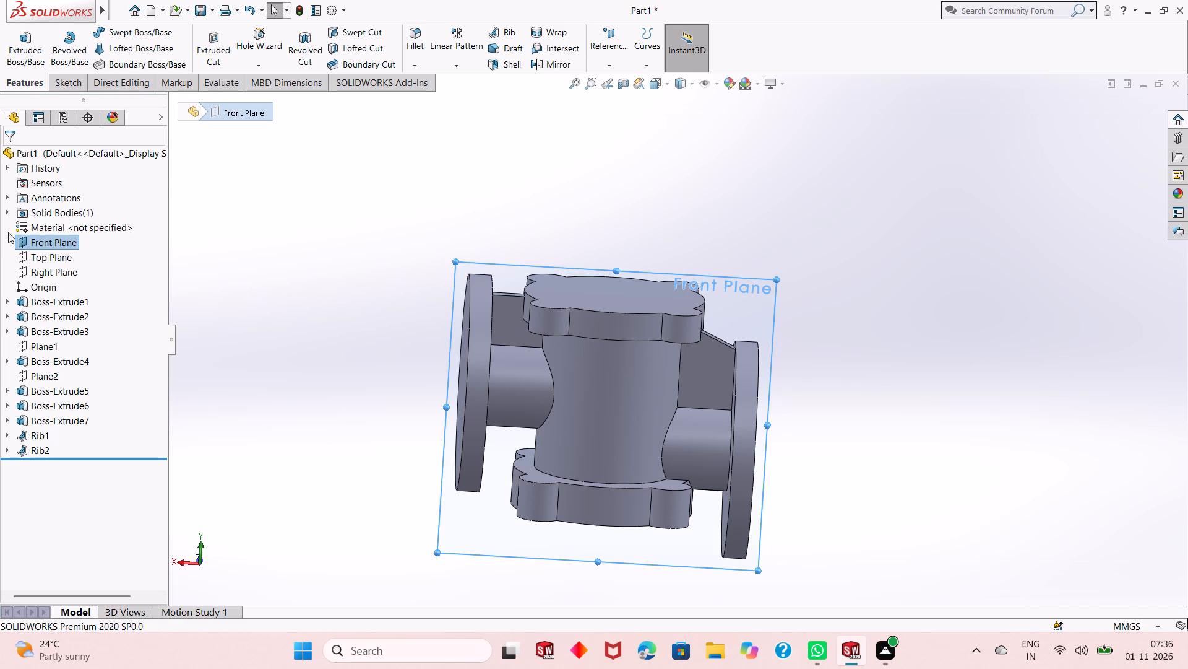
Start a new sketch on the Front Plane, viewed square-on from the back.
left_click(38, 245)
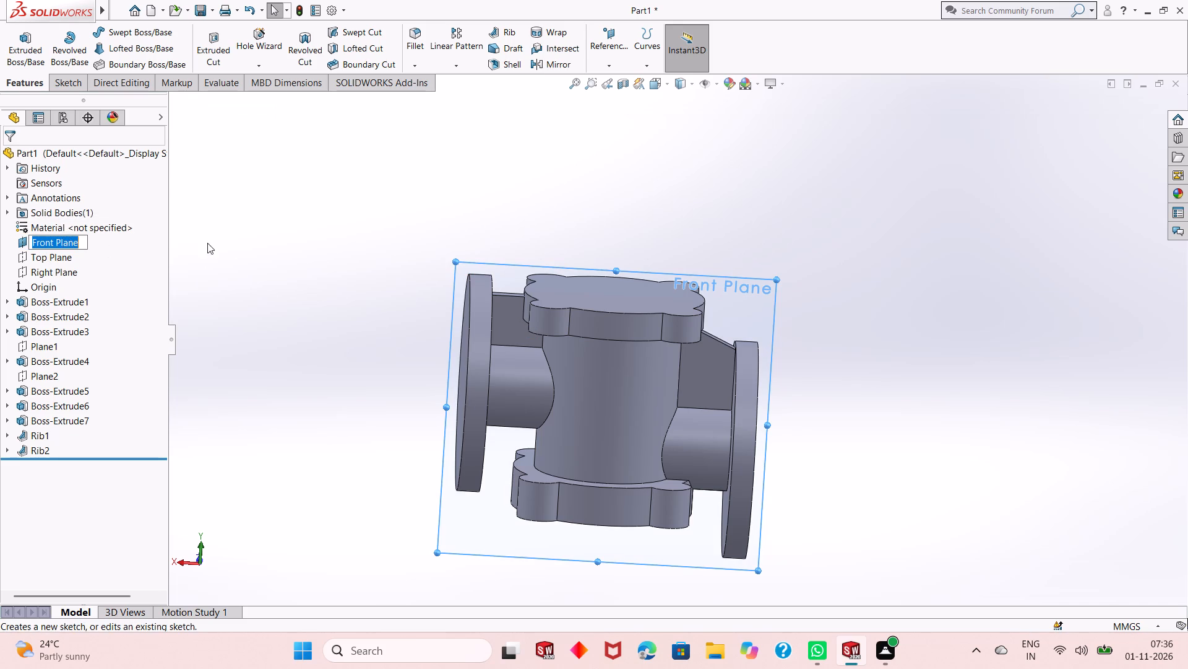
left_click(242, 235)
left_click(71, 242)
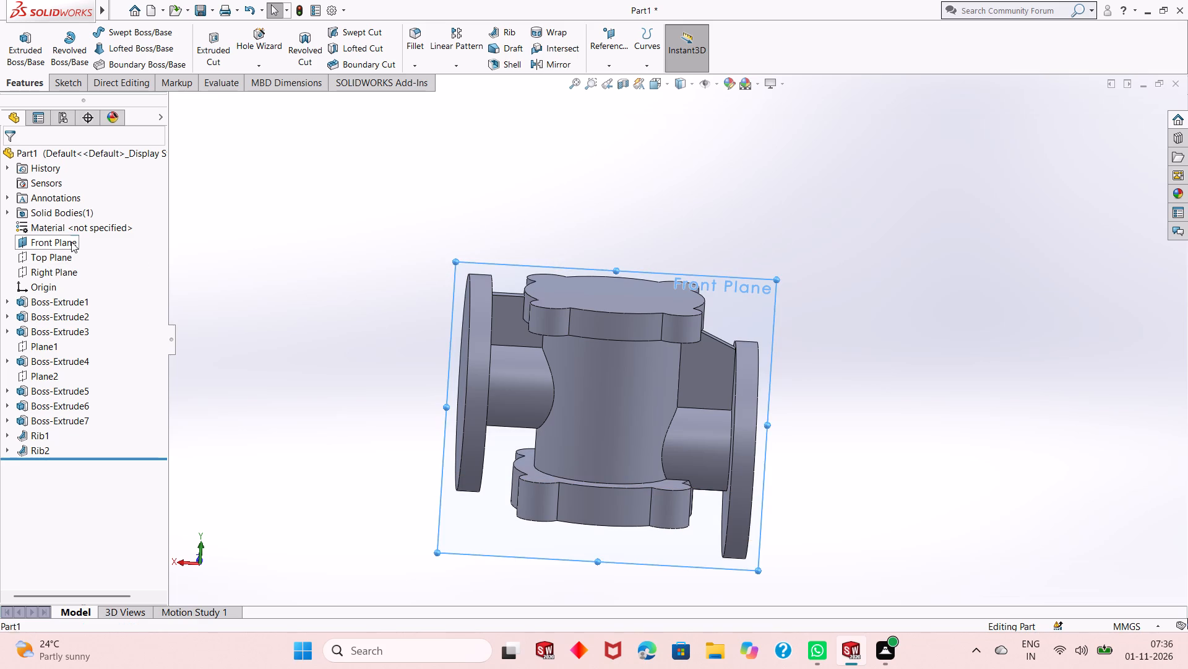
middle_click_drag(488, 349, 501, 339)
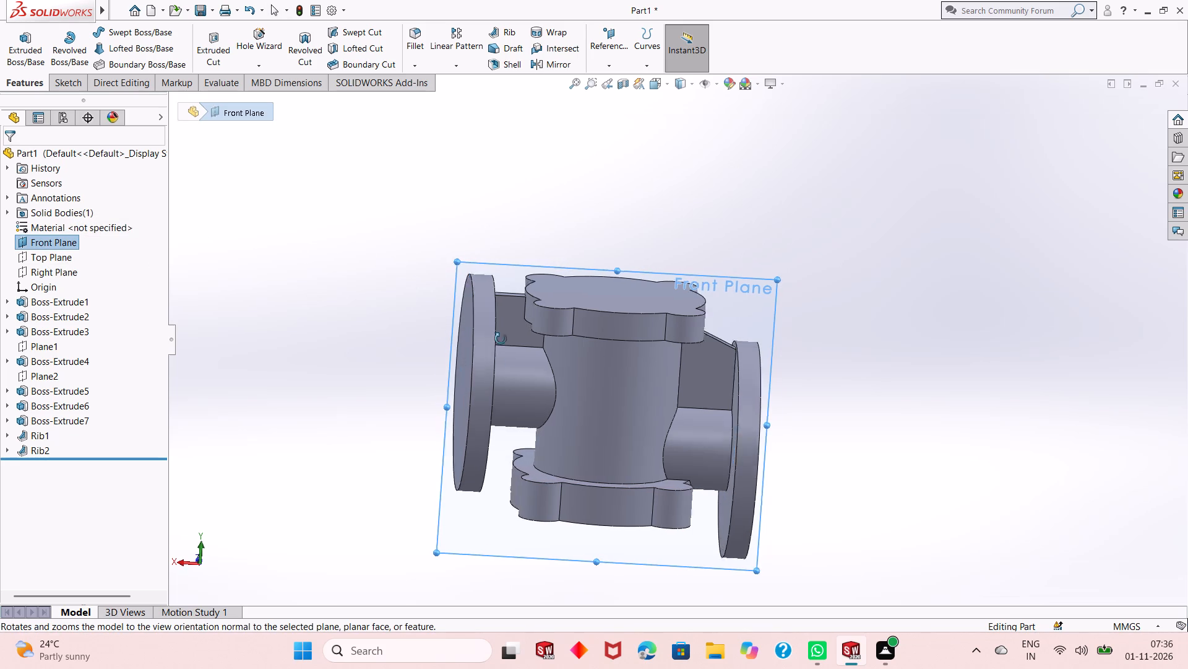
middle_click_drag(501, 339, 492, 338)
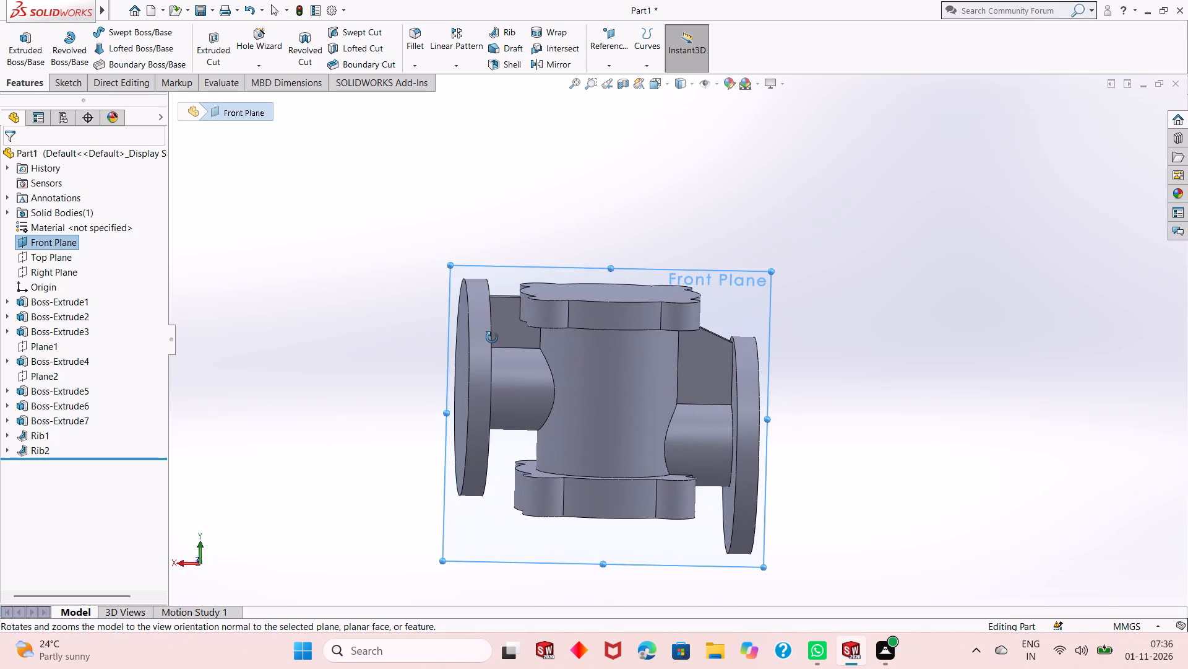
middle_click_drag(492, 338, 501, 331)
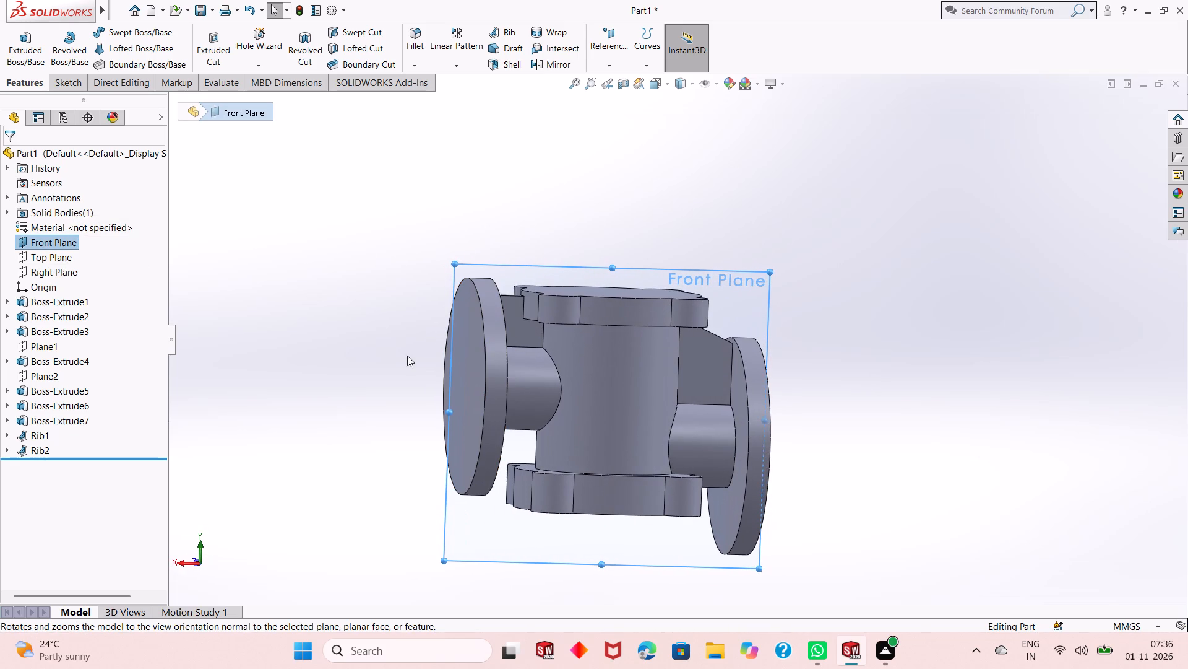
right_click(738, 286)
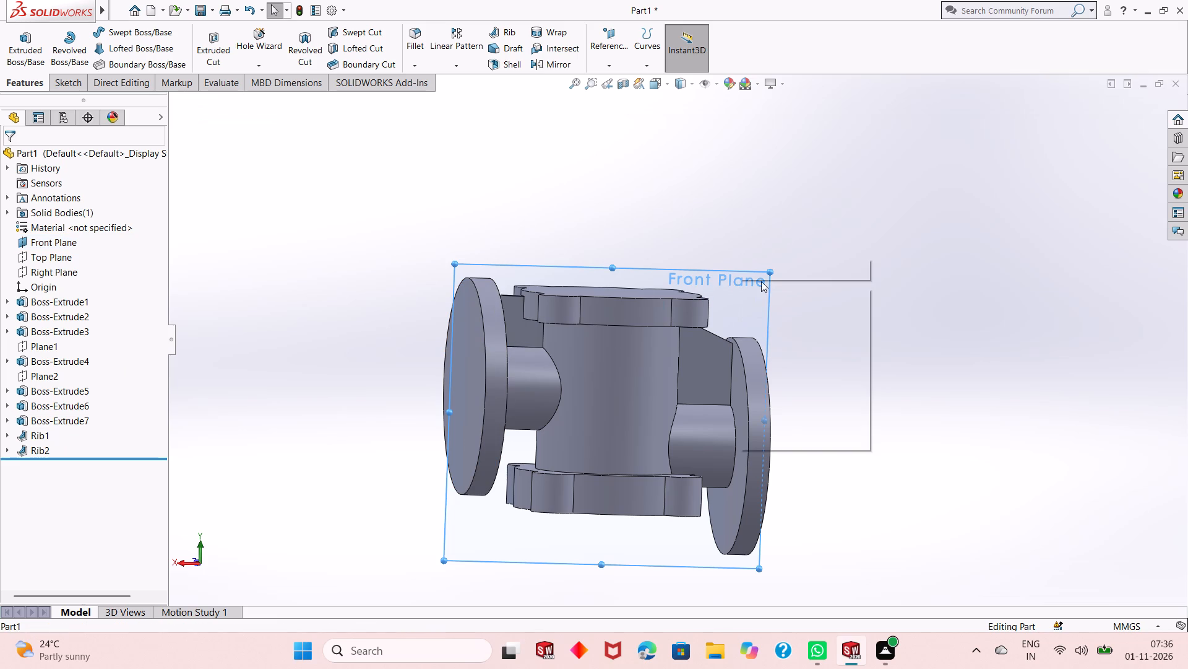
left_click(770, 275)
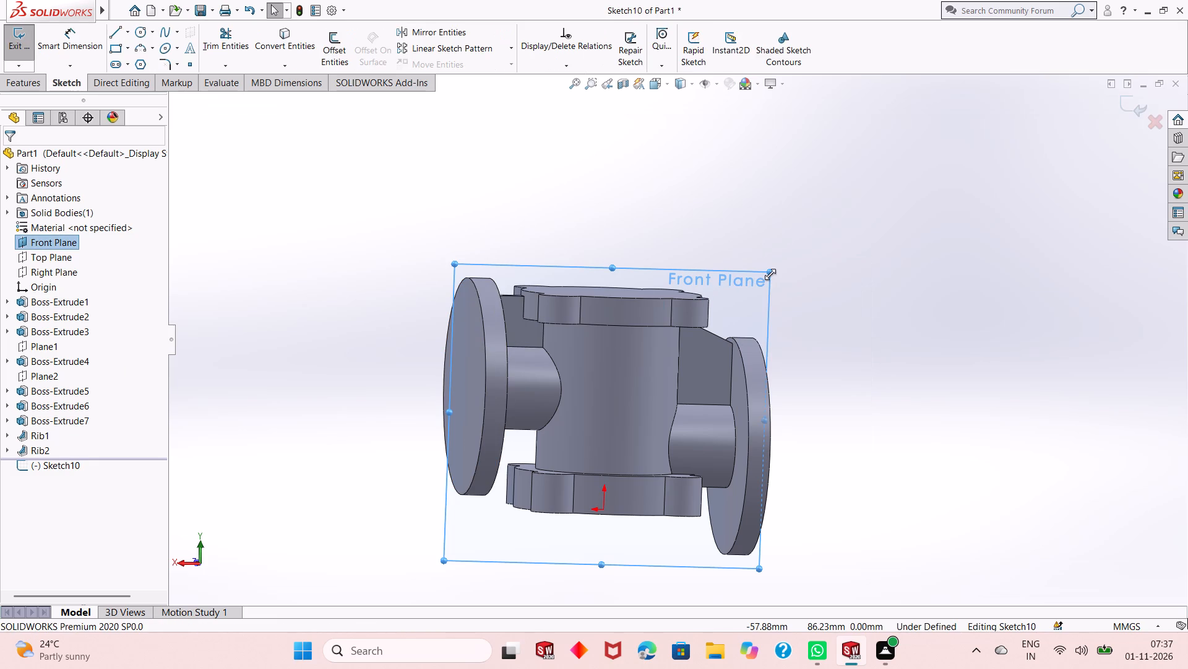
key("ctrl+8")
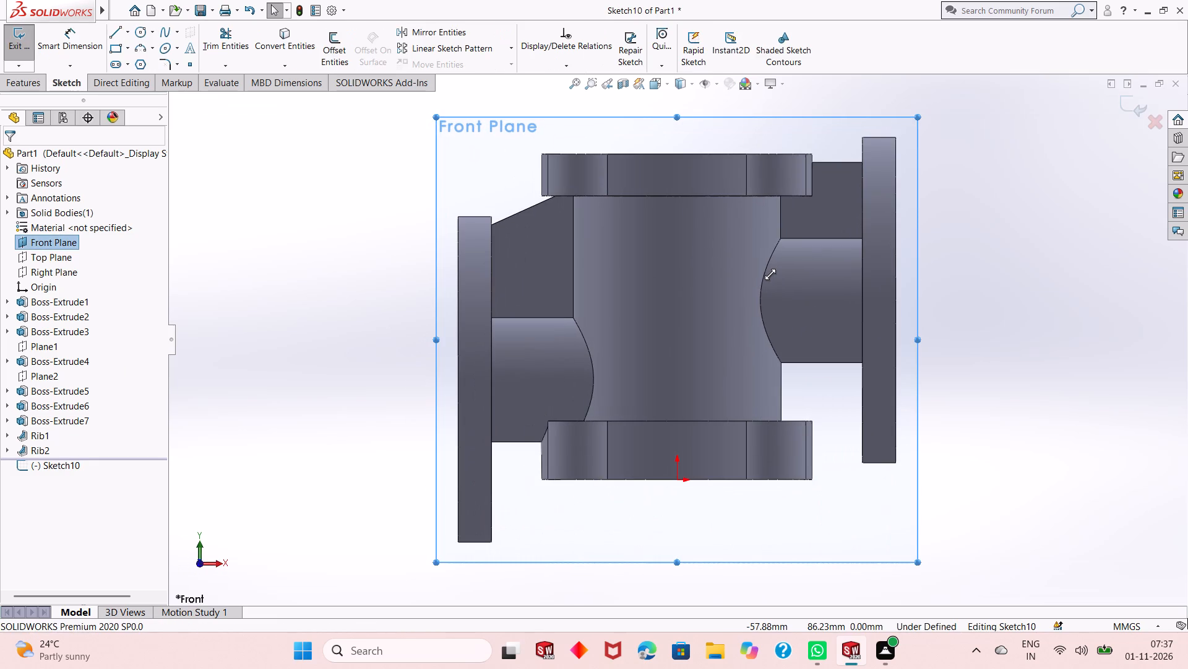
key("ctrl+8")
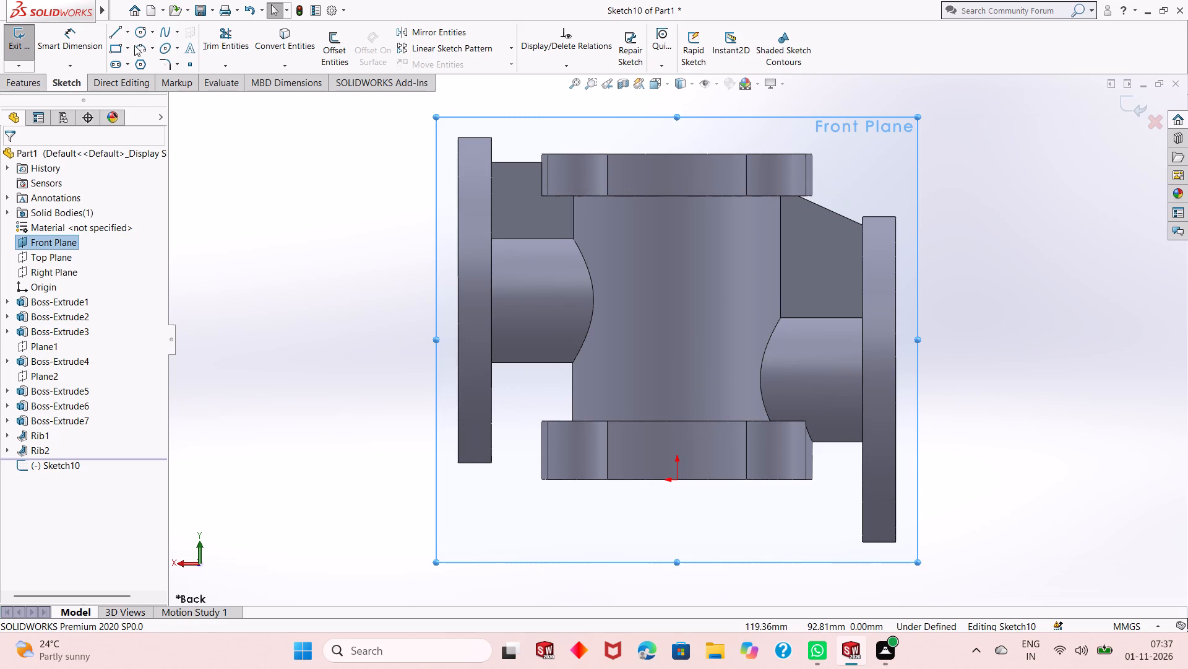
Sketch a horizontal line about 12 mm long from the upper side boss's end flange to the base flange's outer edge.
left_click(113, 35)
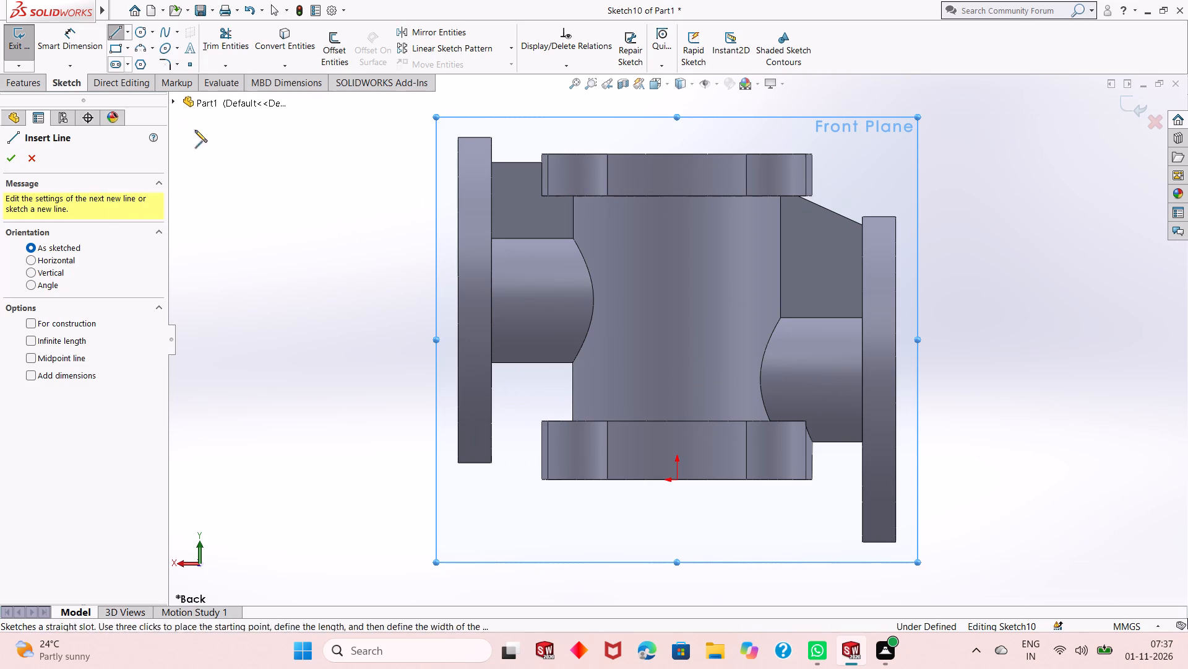
scroll(538, 465, "down", 3)
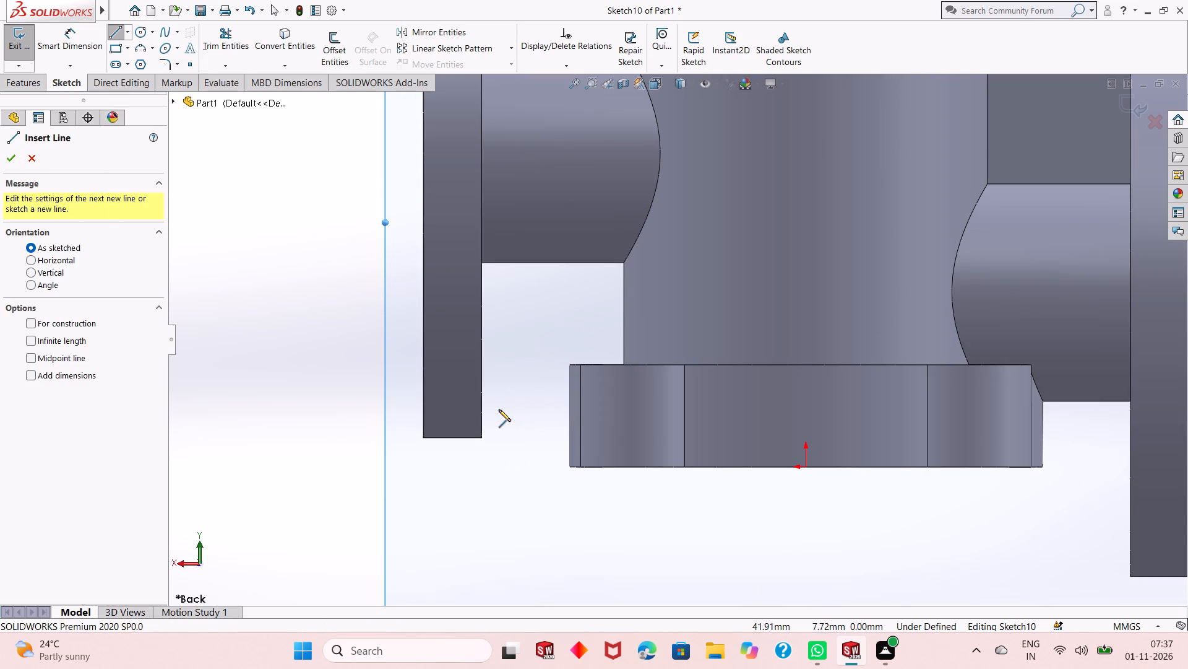
left_click(482, 409)
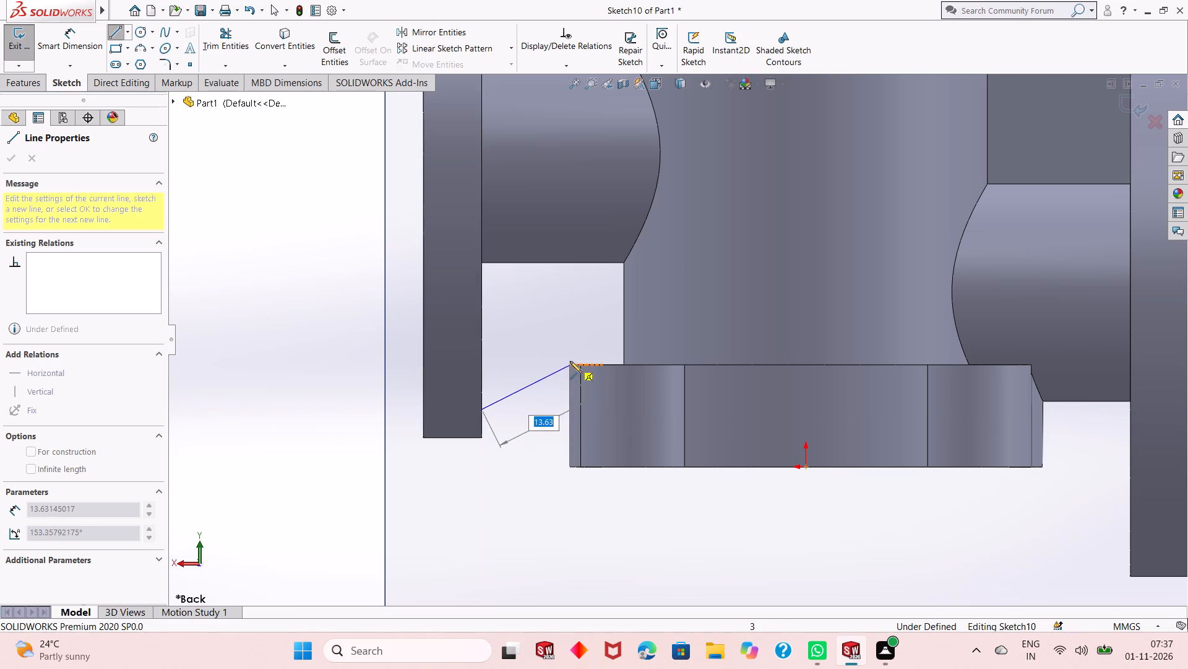
left_click(571, 408)
right_click(554, 304)
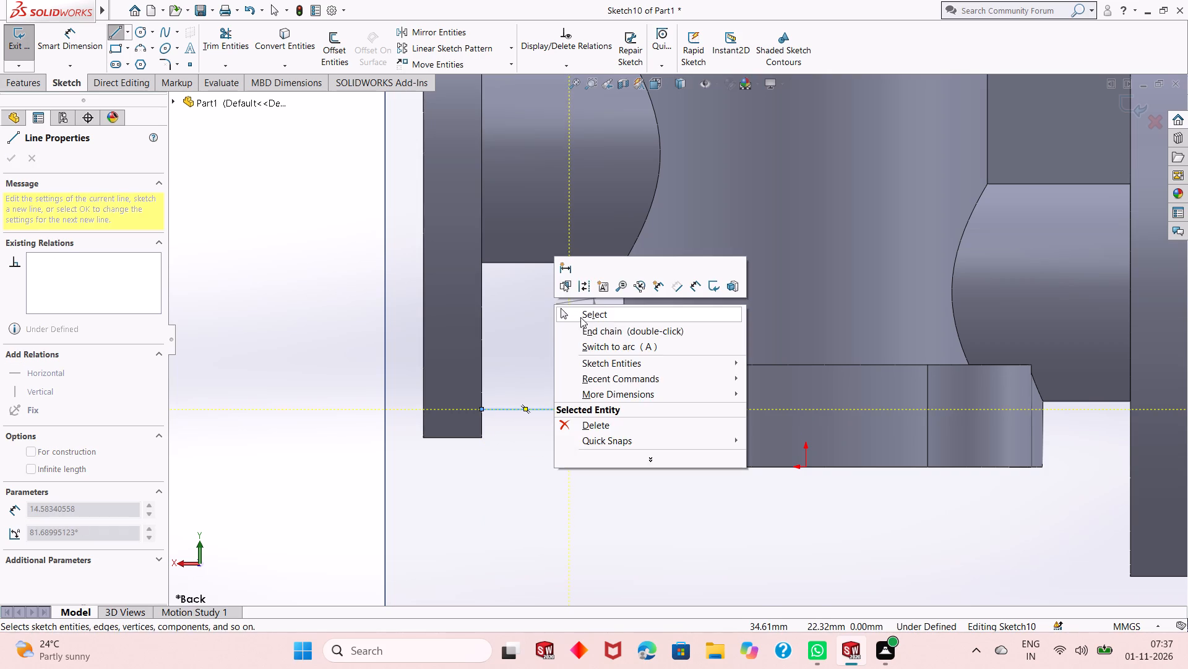
left_click(582, 318)
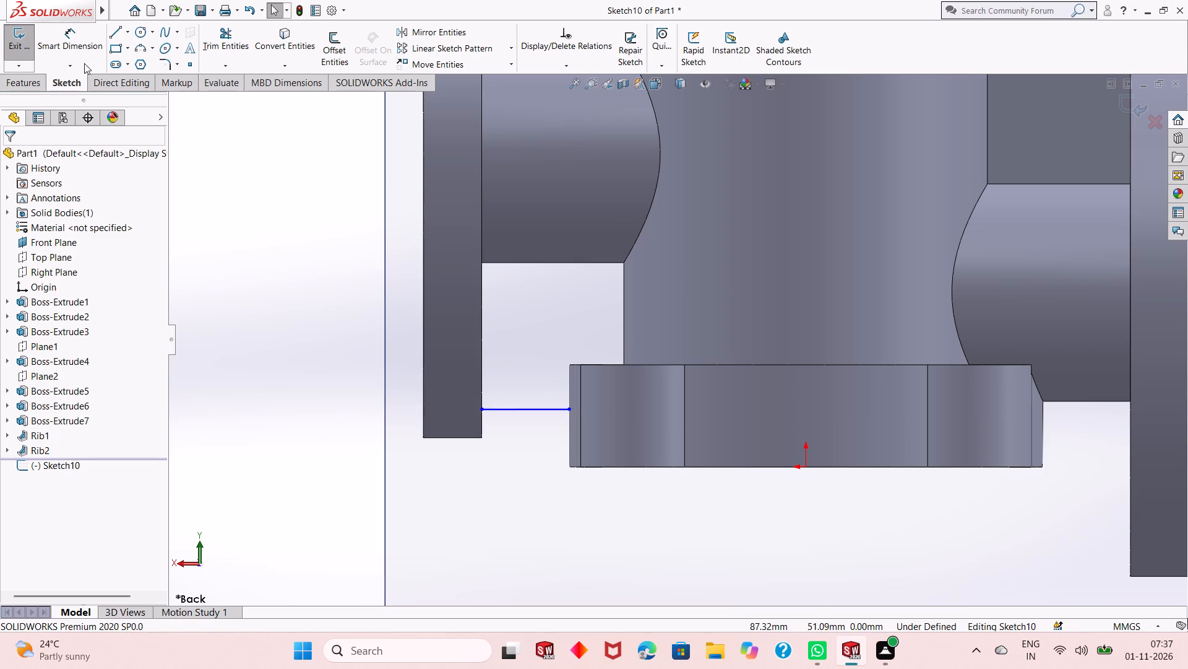
Dimension the horizontal line 2 mm above the lower edge of the upper side boss's end flange.
left_click(60, 41)
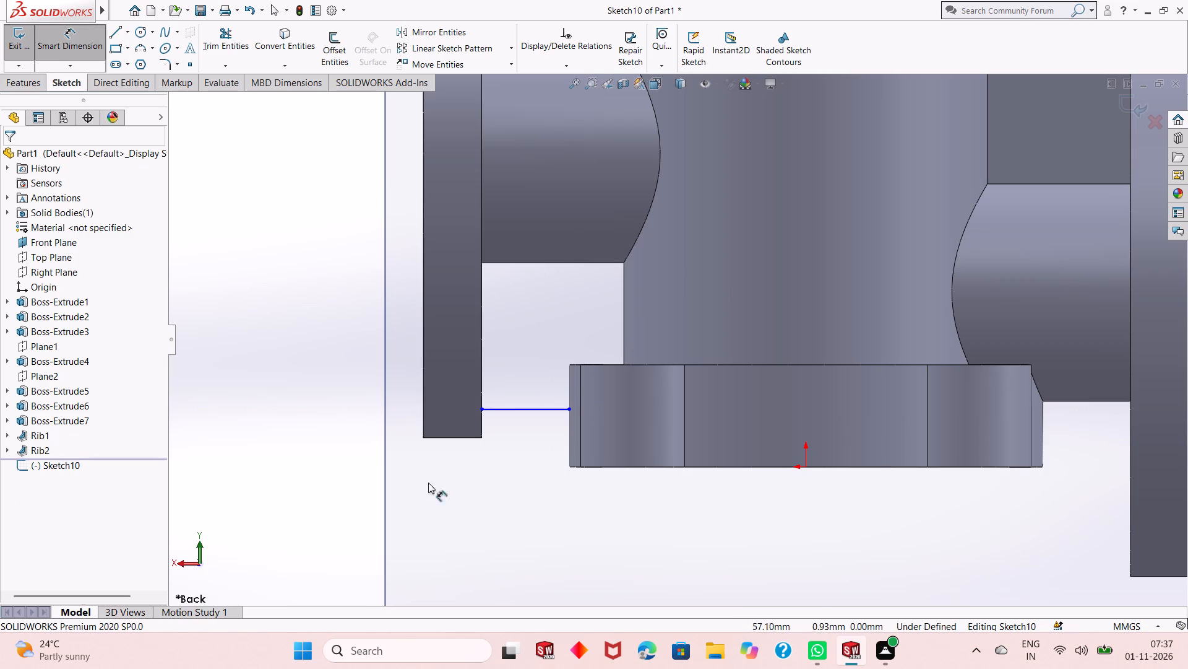
left_click(528, 406)
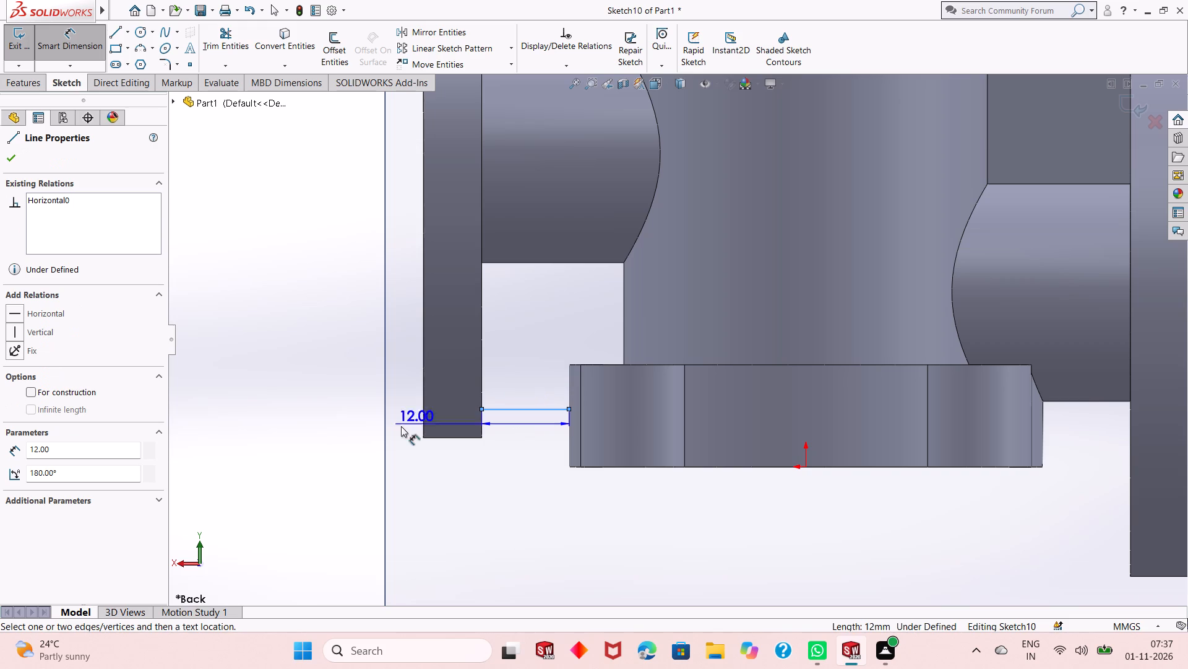
left_click(471, 439)
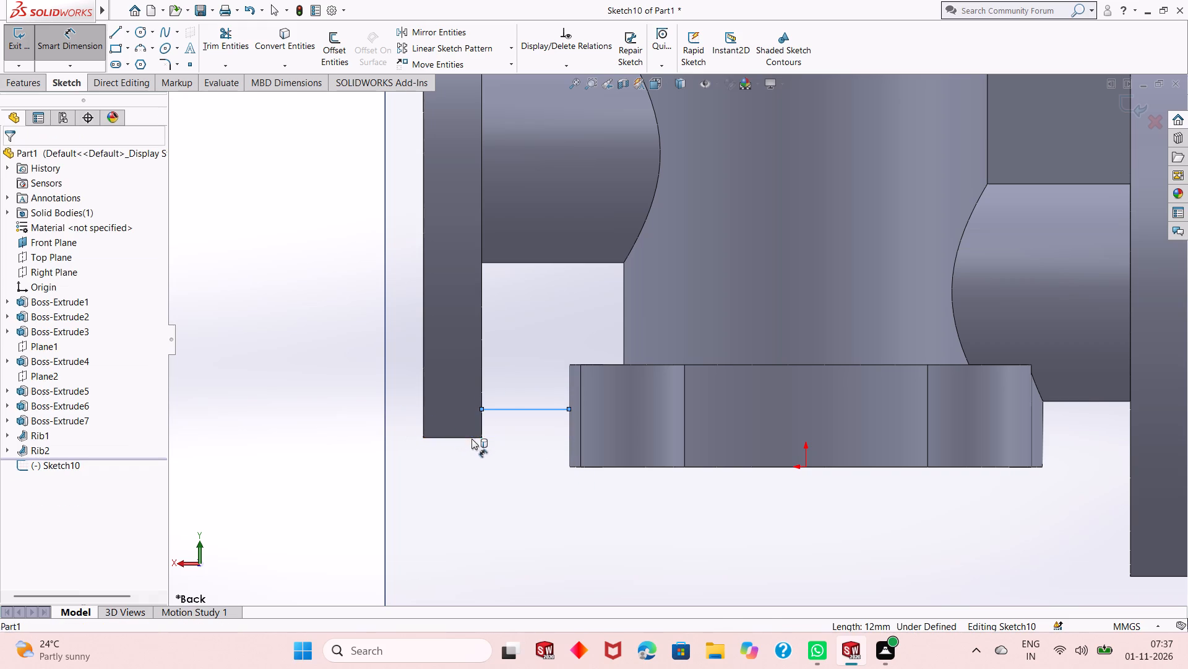
left_click(341, 432)
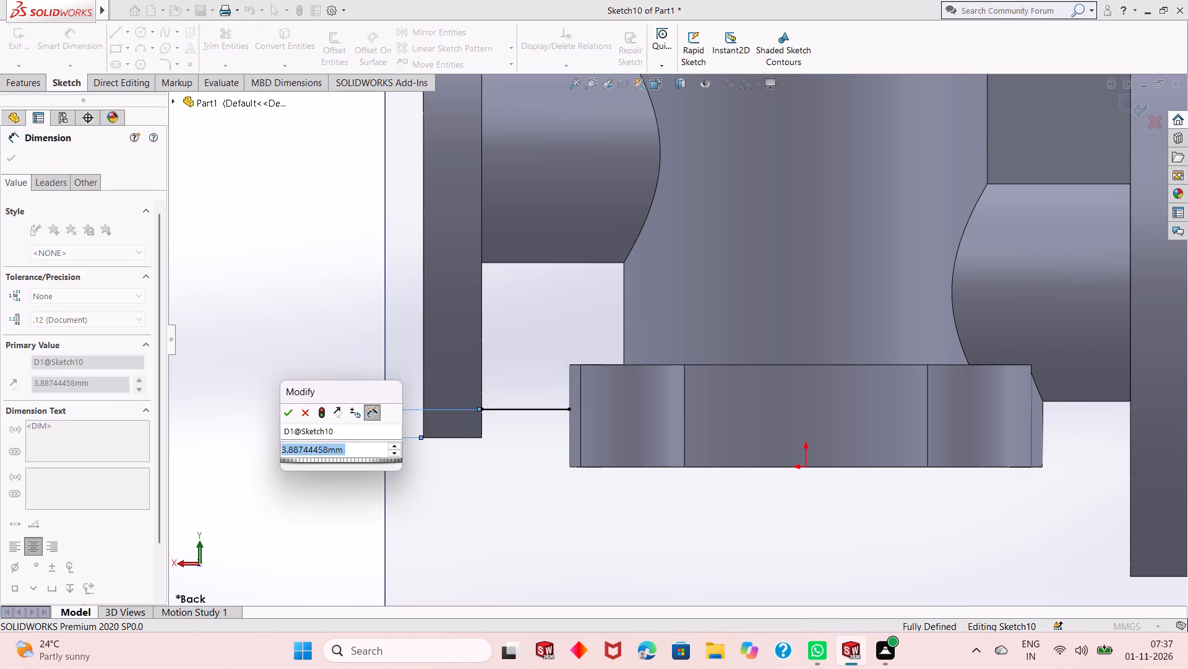
key("2")
key("Return")
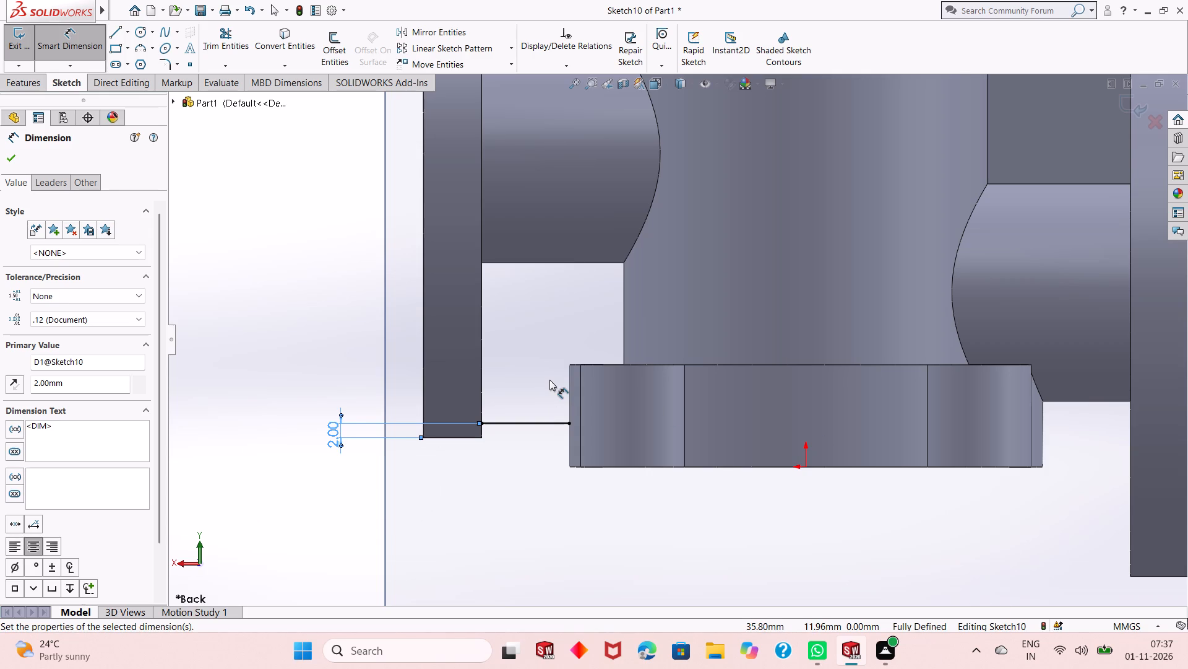
right_click(254, 223)
left_click(273, 268)
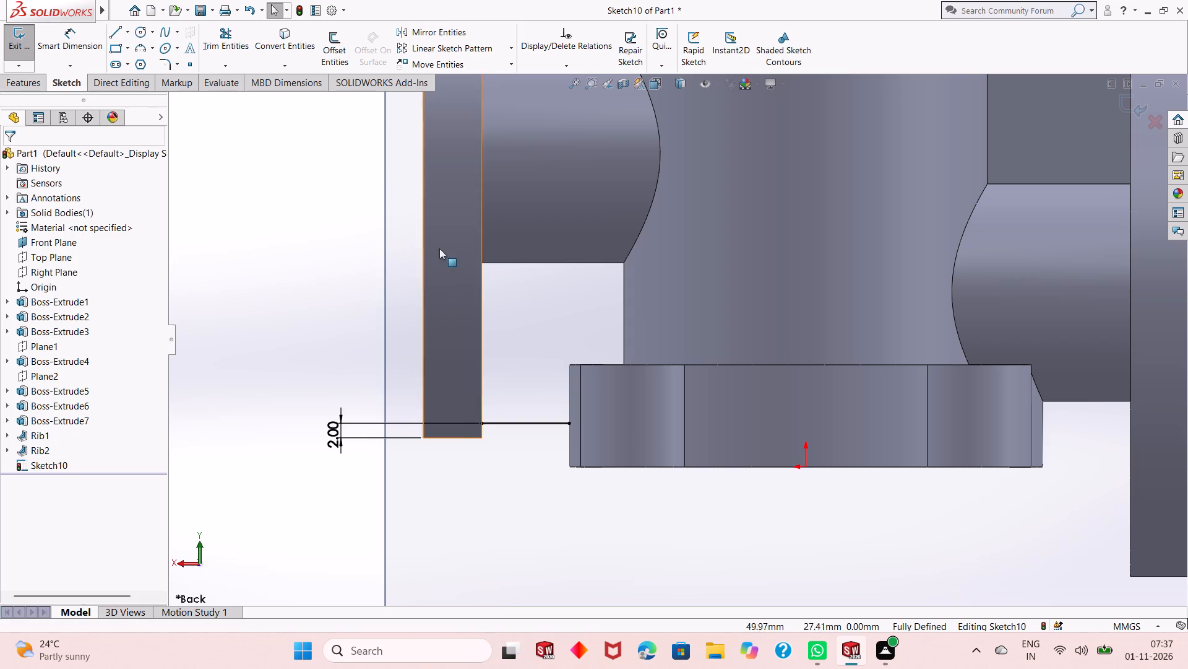
Create a 5 mm thick rib from the horizontal line, centred on the sketch plane, with material towards the upper side boss.
left_click(27, 87)
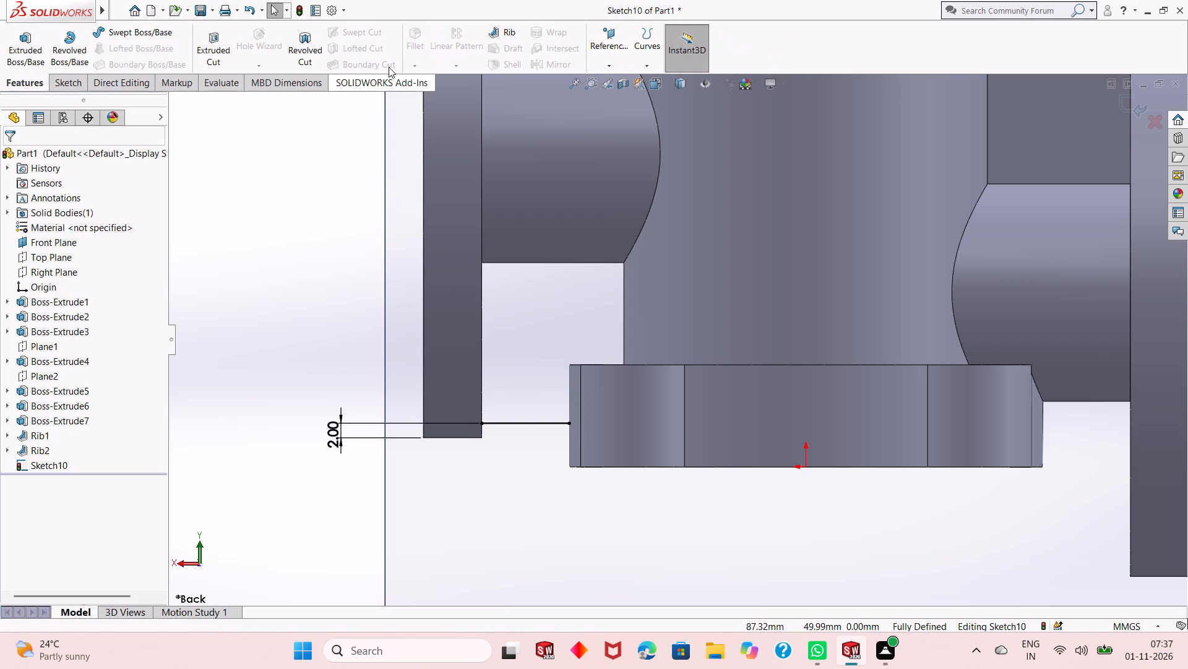
left_click(493, 35)
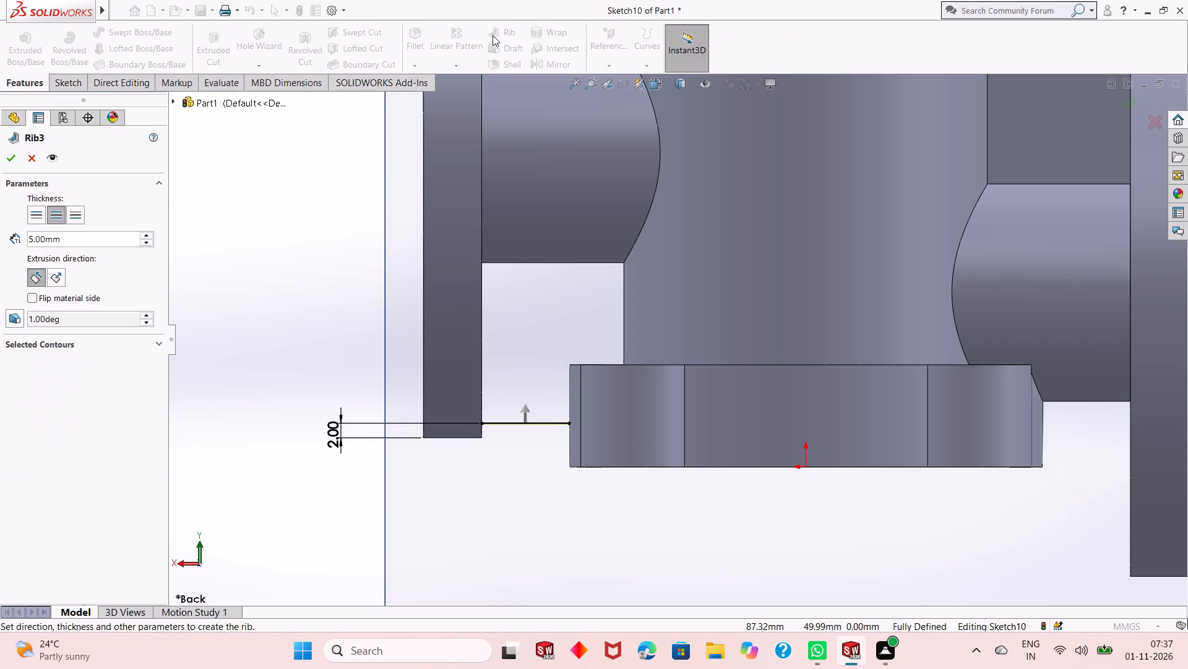
scroll(567, 341, "up", 3)
scroll(638, 341, "up", 1)
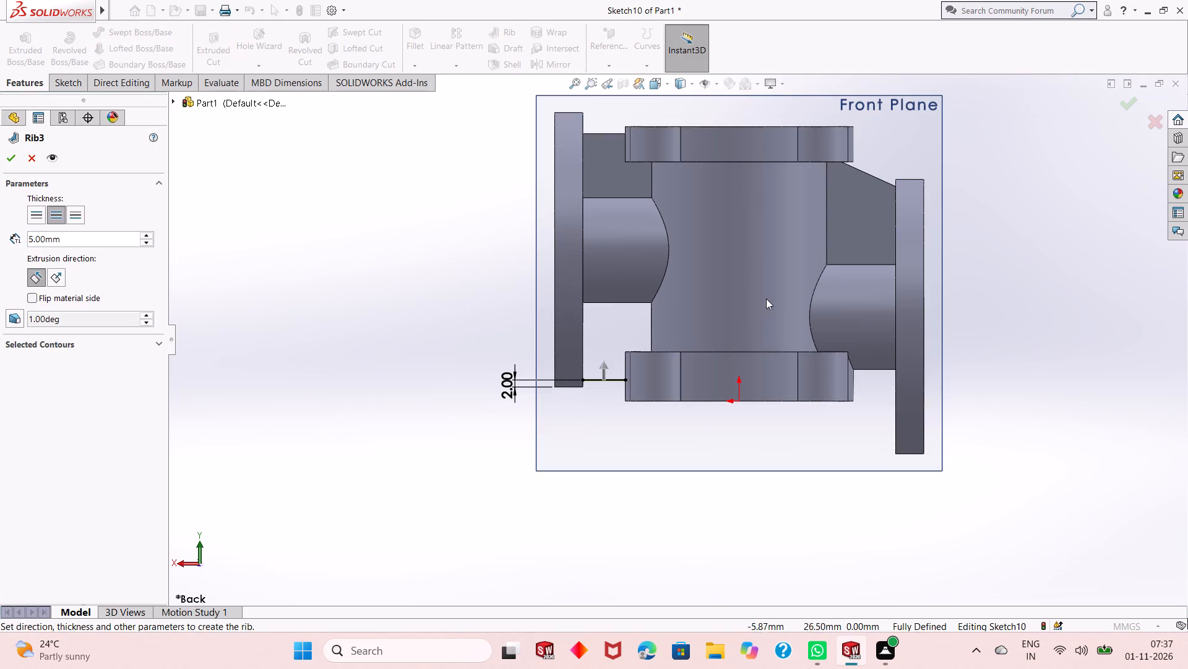
scroll(778, 288, "down", 2)
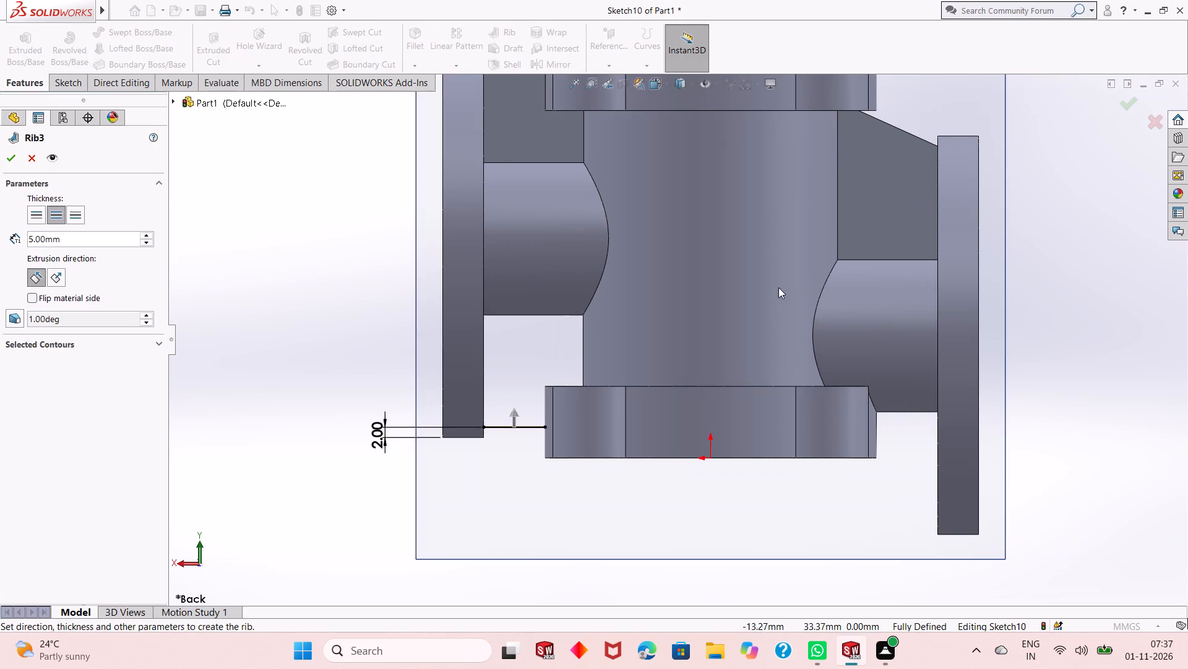
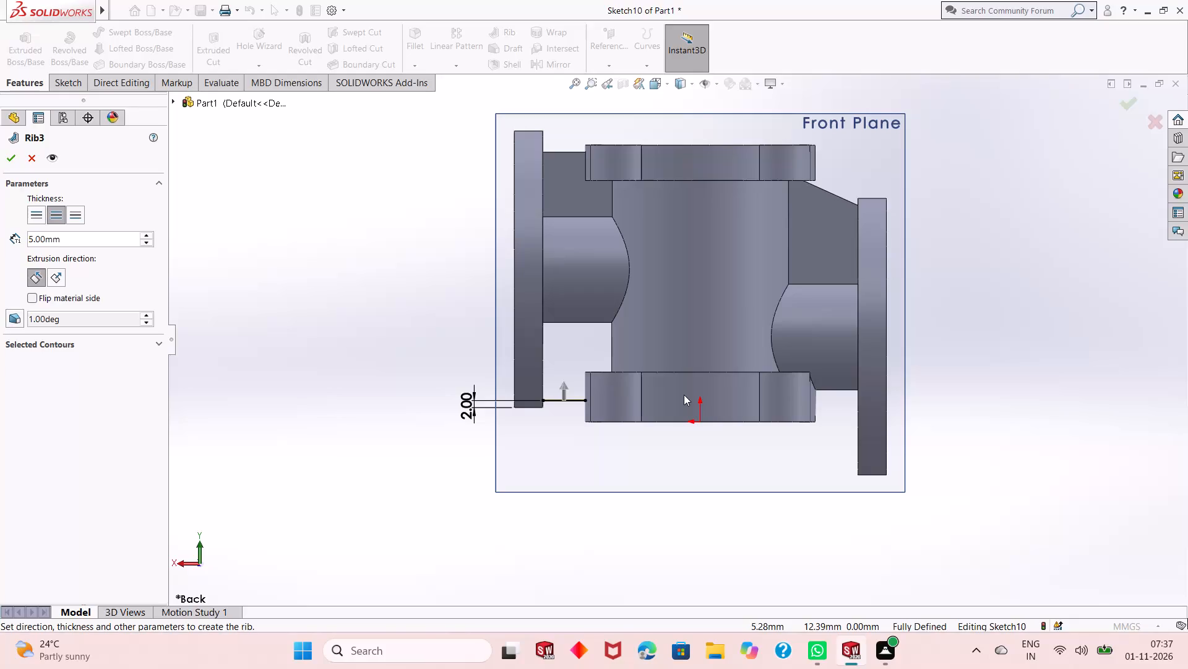
Accept the 5 mm thick rib between the upper side boss's end flange and the base flange.
left_click(9, 160)
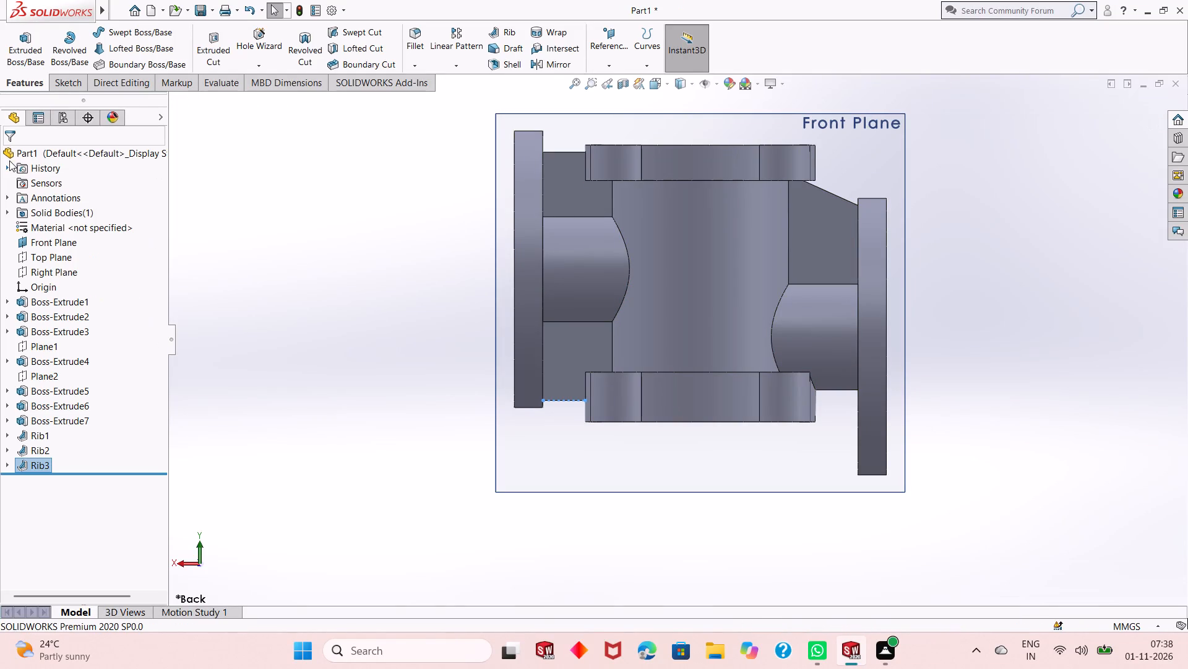
left_click(366, 395)
Hide the Front Plane.
scroll(600, 401, "up", 2)
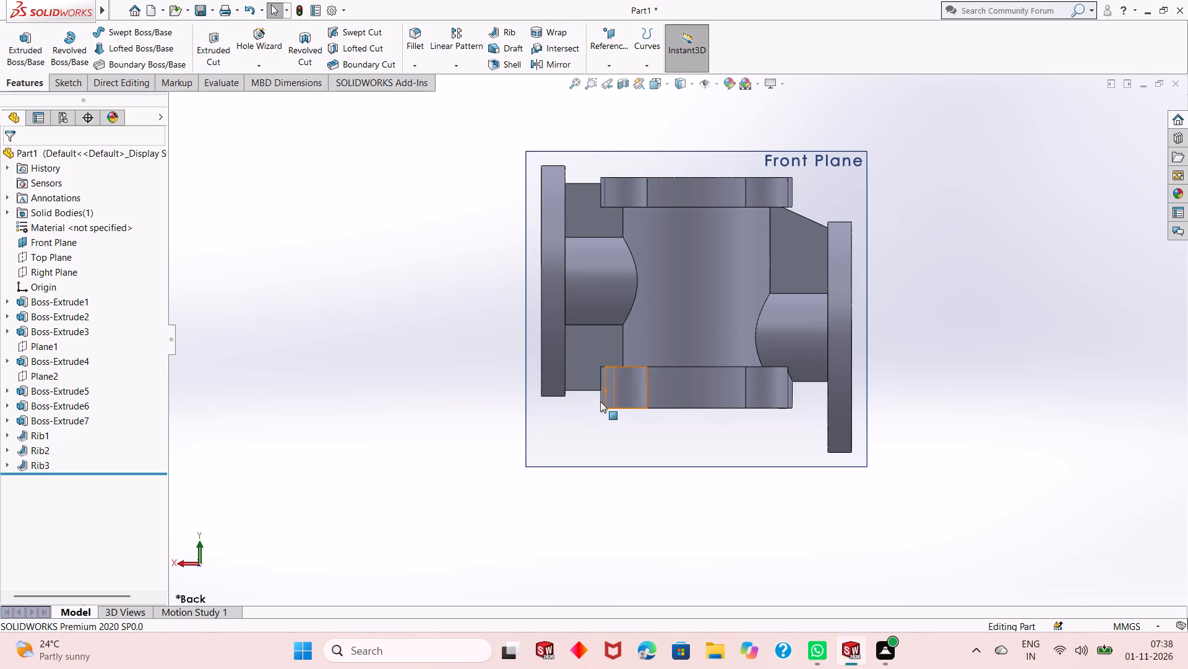
right_click(588, 429)
left_click(632, 416)
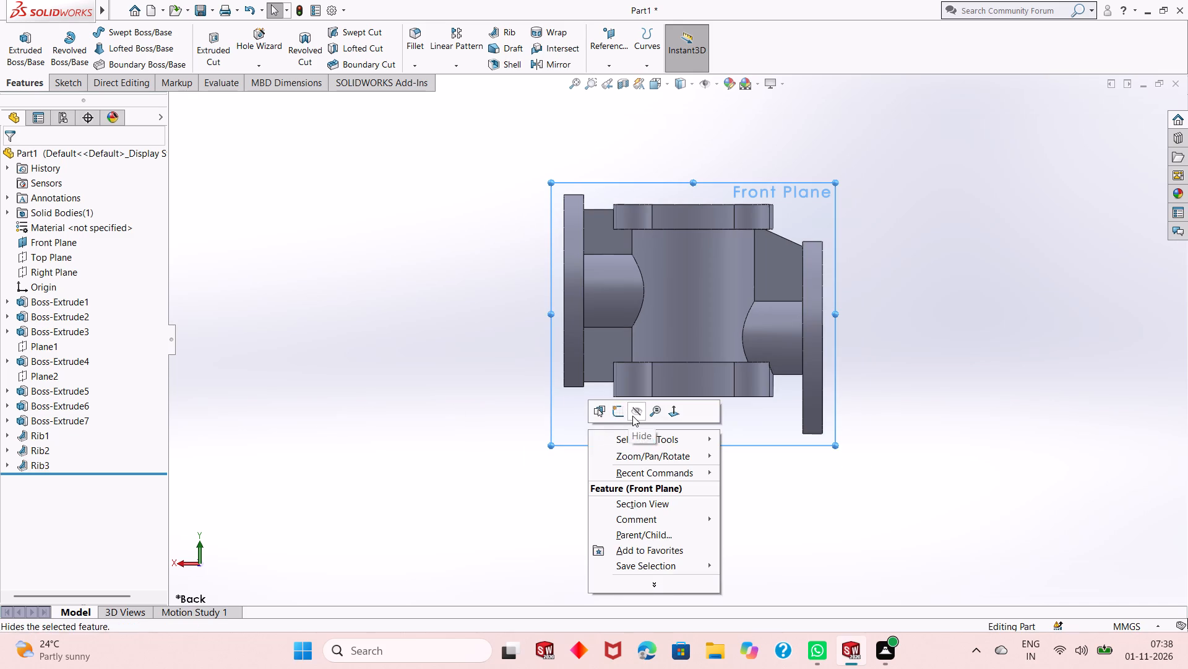
Examine the ribs, side bosses and flanges of the model from several angles.
scroll(634, 413, "up", 2)
scroll(707, 351, "down", 3)
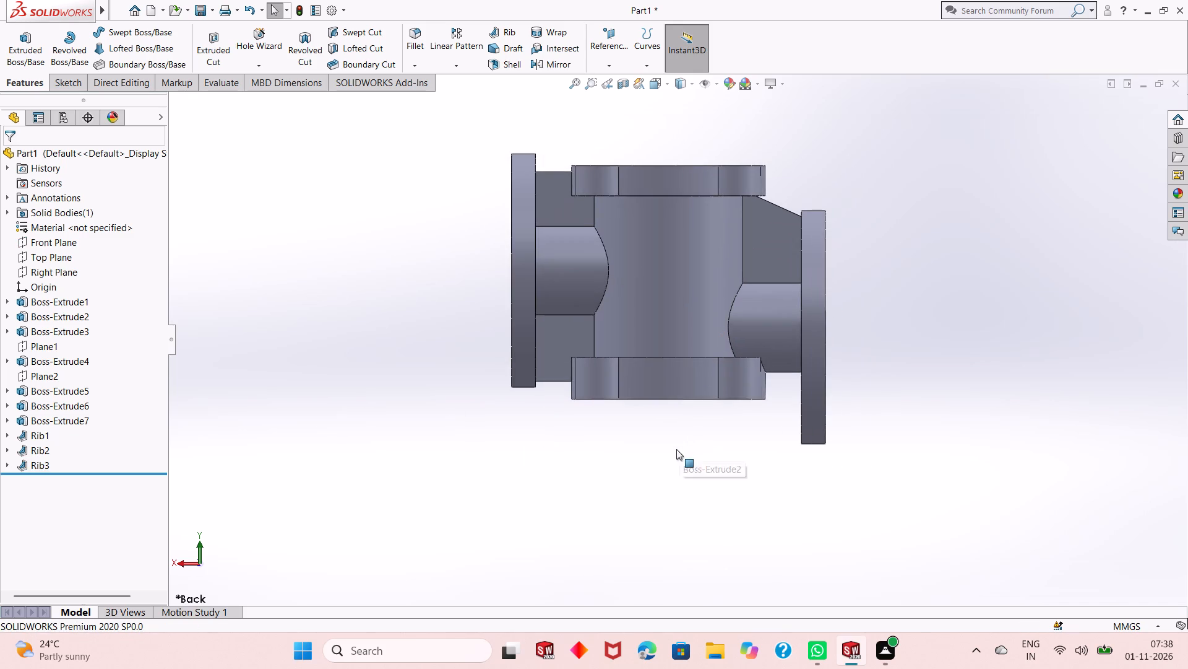
middle_click_drag(676, 450, 402, 538)
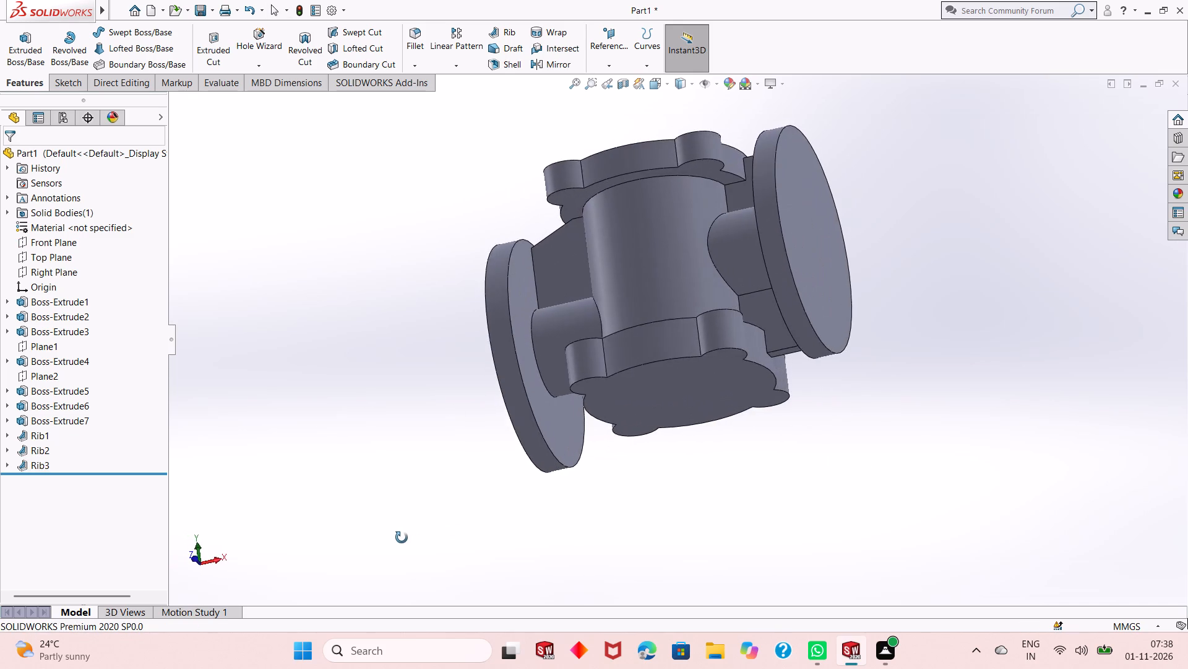
middle_click_drag(402, 538, 743, 305)
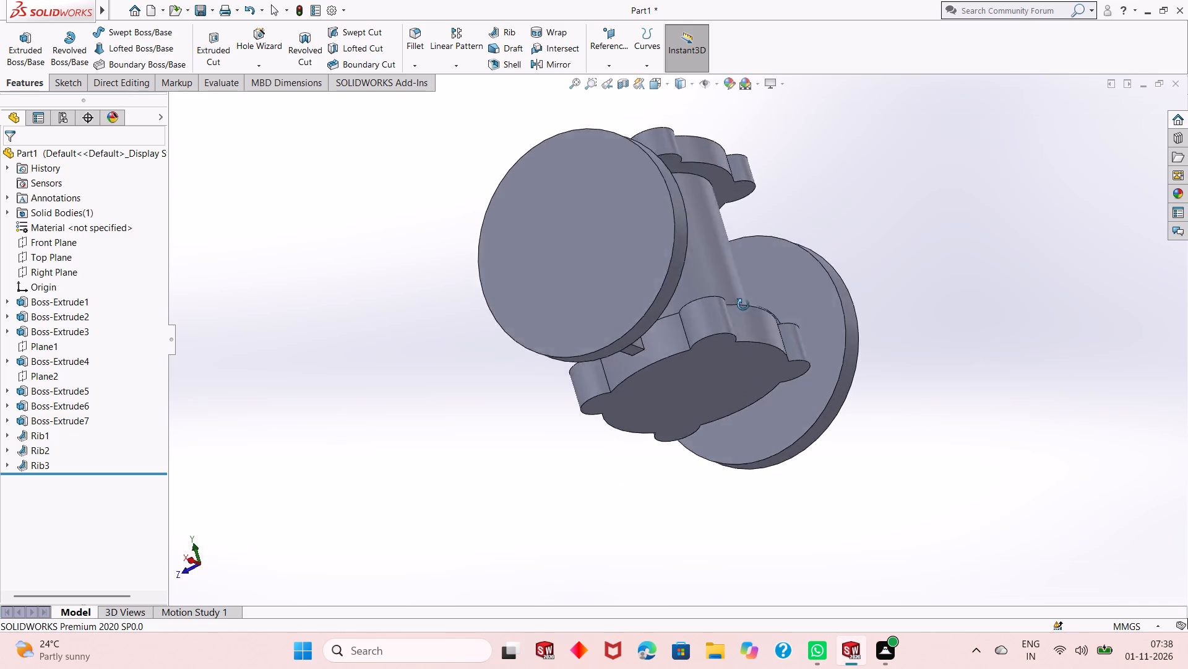
middle_click_drag(743, 305, 687, 390)
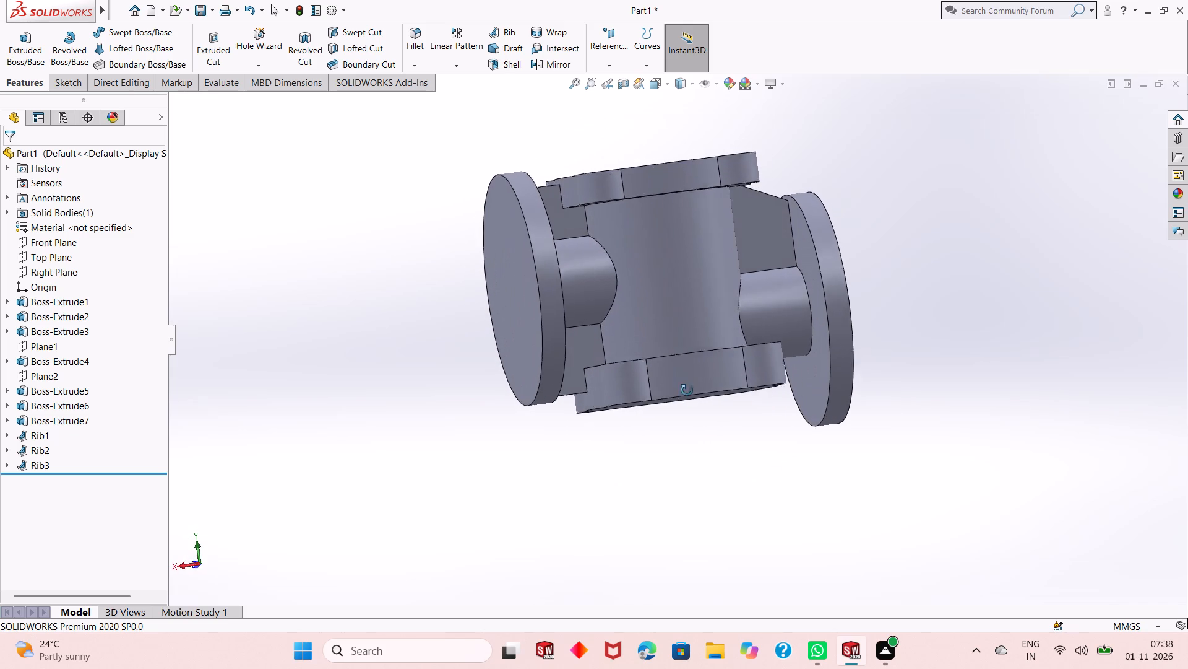
middle_click_drag(687, 390, 674, 417)
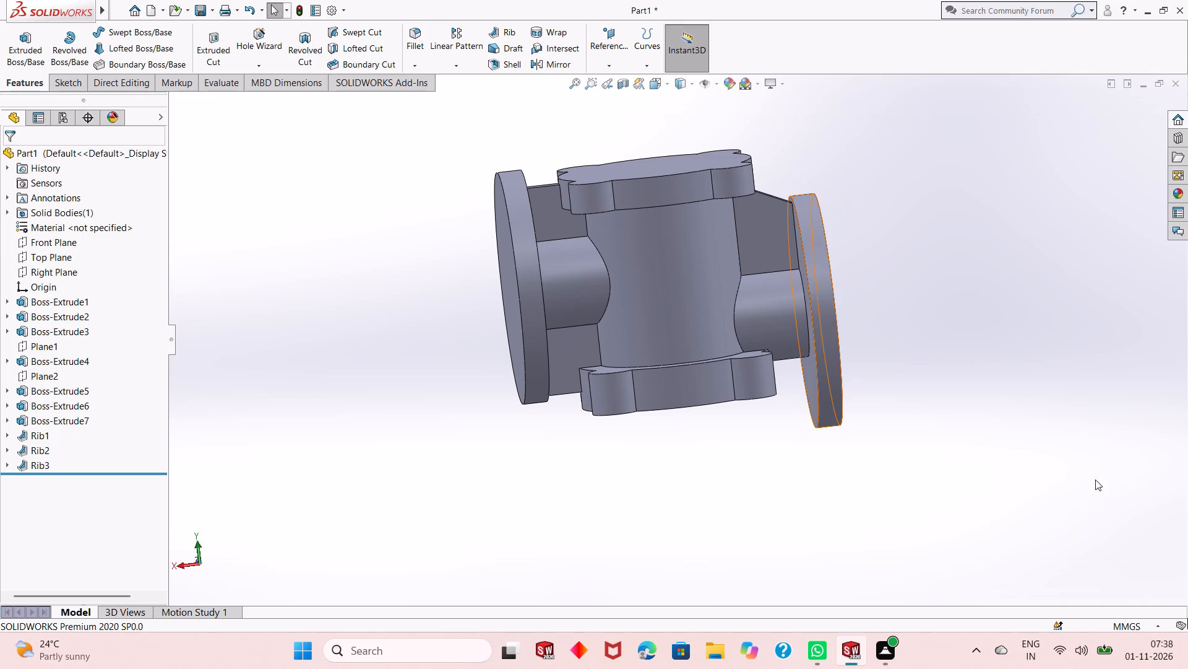
scroll(695, 323, "up", 2)
scroll(708, 275, "down", 2)
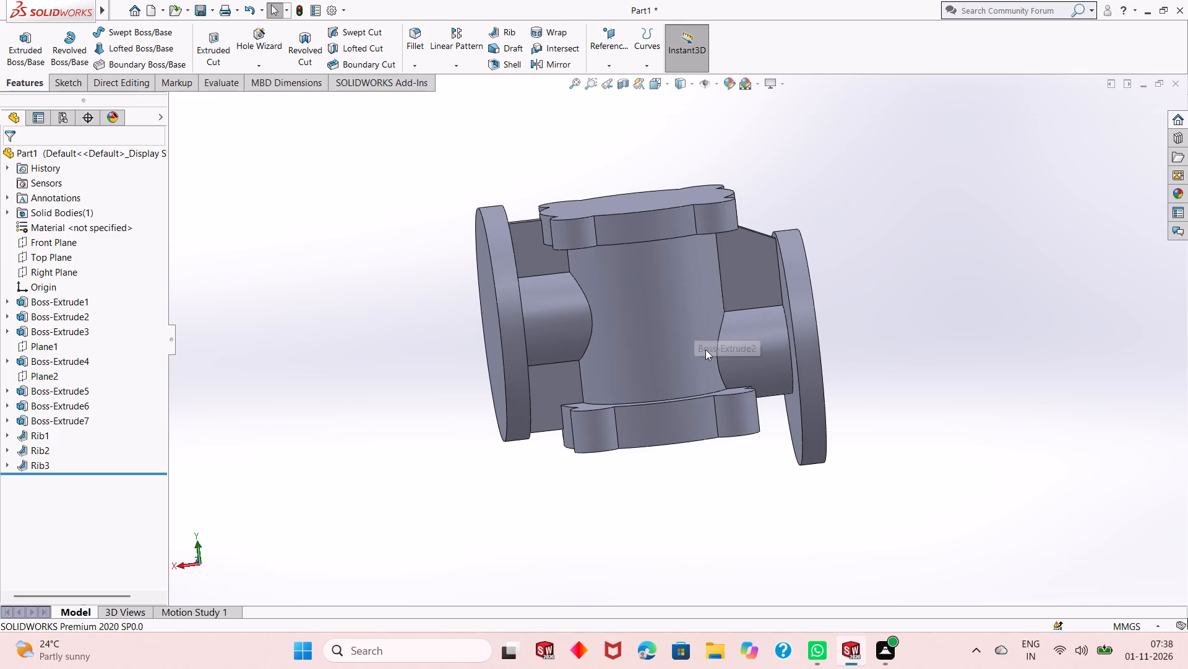
middle_click_drag(704, 349, 693, 373)
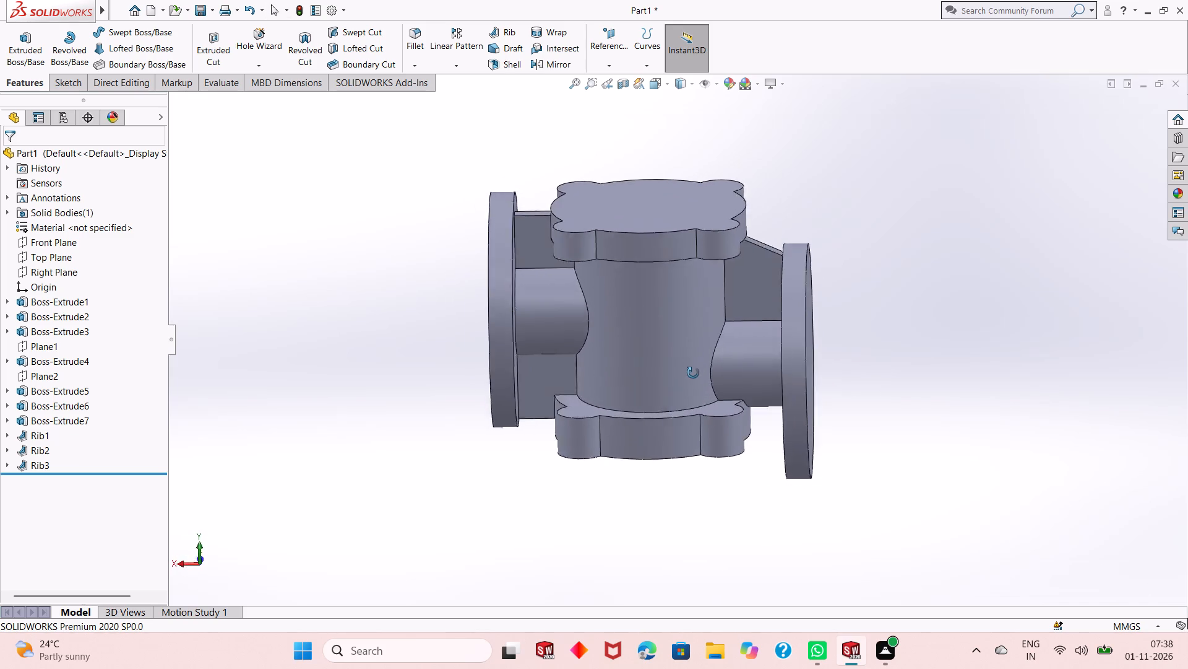
middle_click_drag(693, 373, 652, 382)
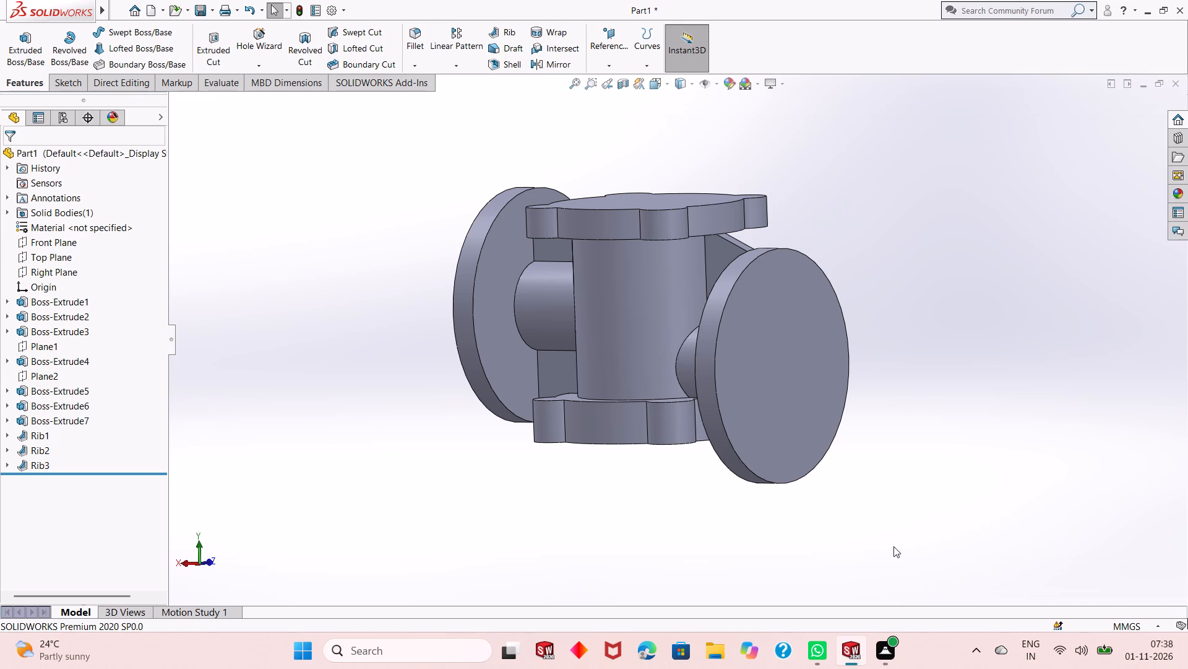
middle_click_drag(646, 404, 683, 394)
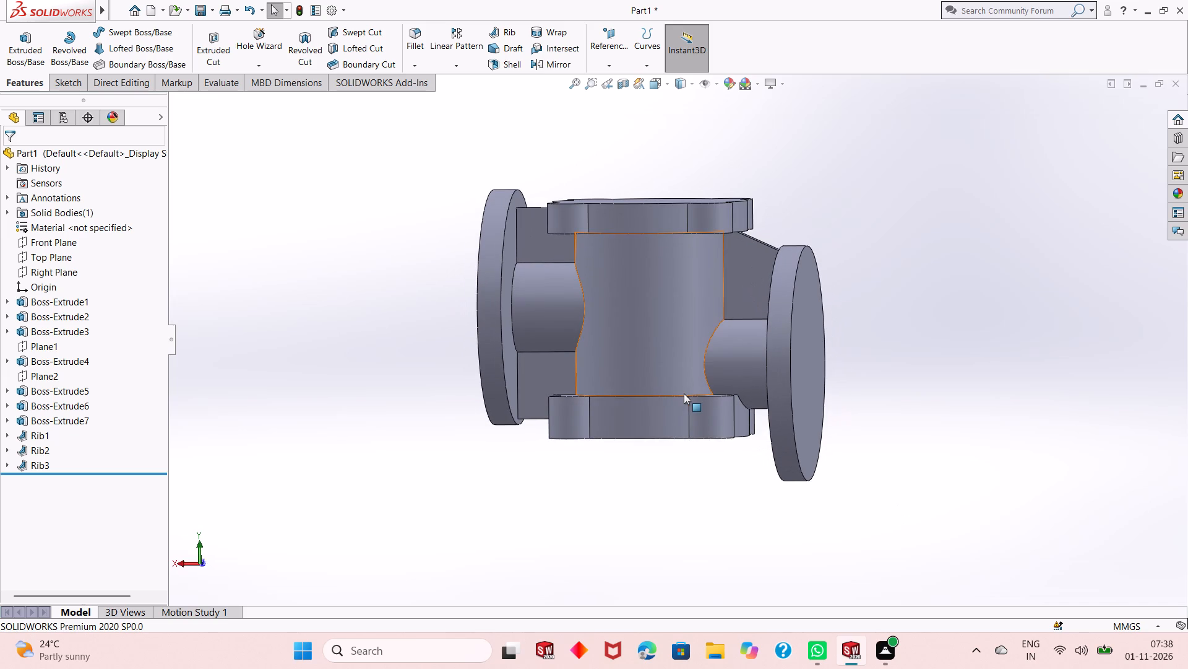
middle_click_drag(684, 393, 692, 388)
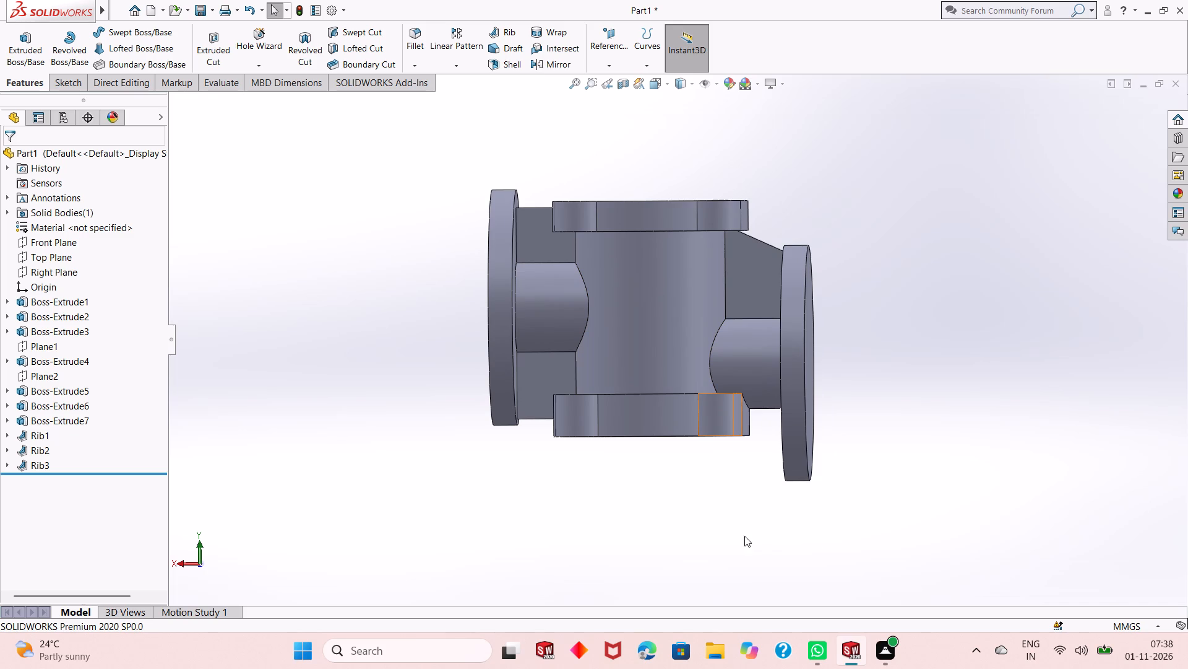
Start a new sketch on the top flange's upper face, viewed square-on.
middle_click_drag(661, 200, 643, 401)
left_click(638, 295)
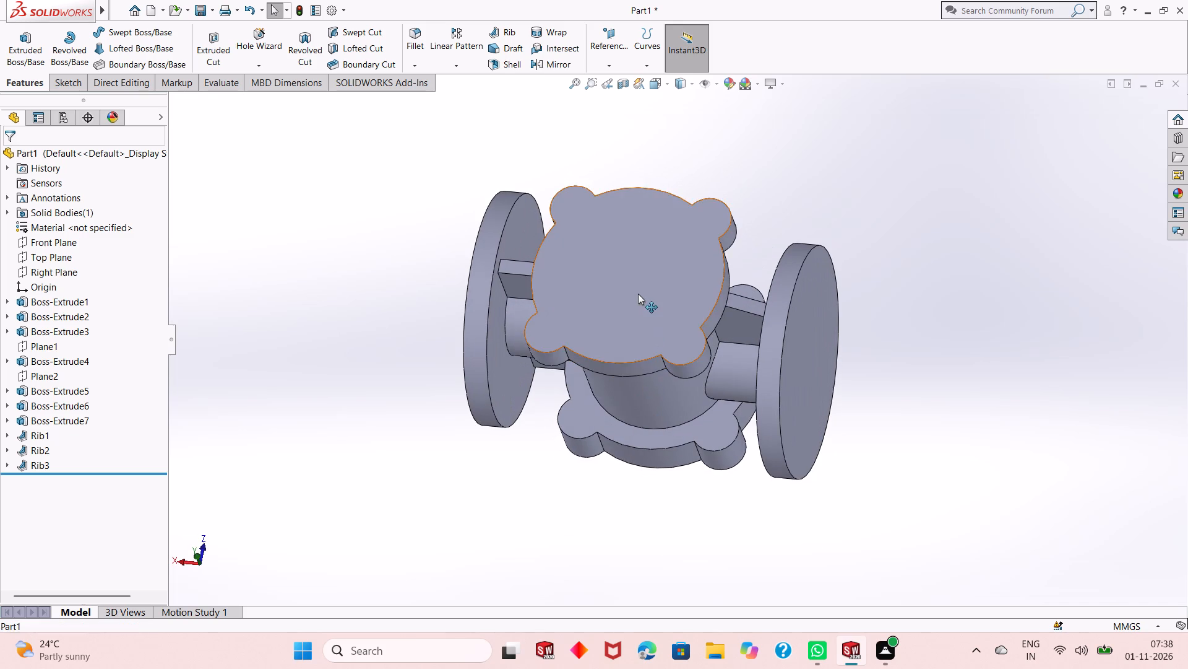
left_click(689, 261)
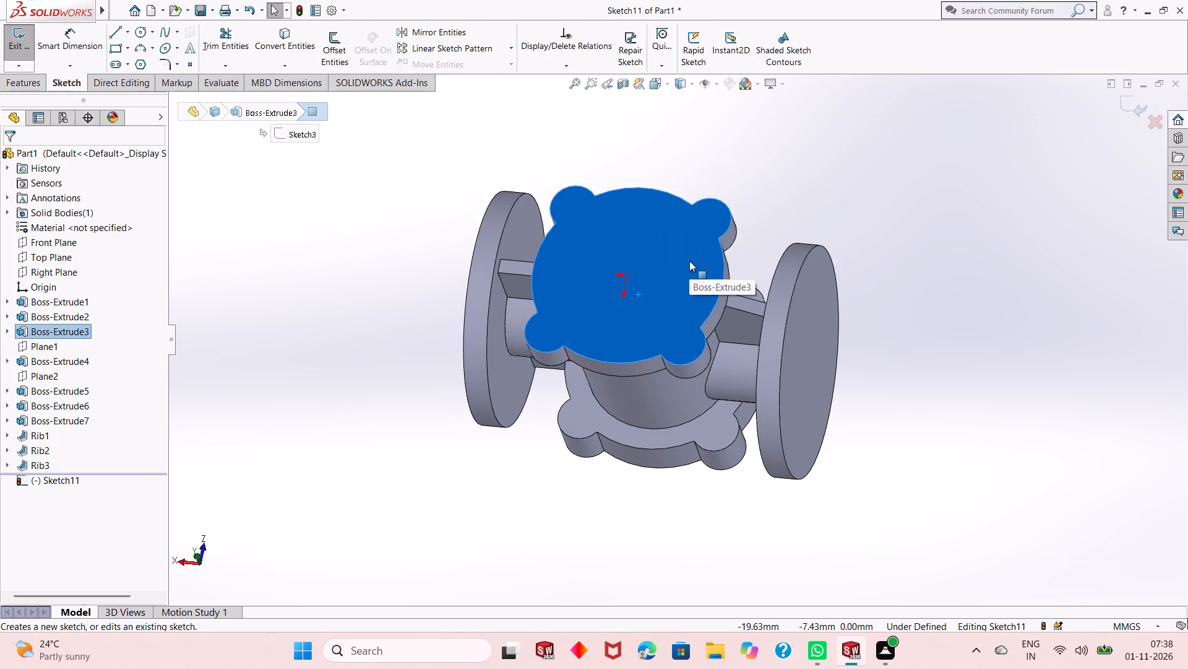
key("ctrl+8")
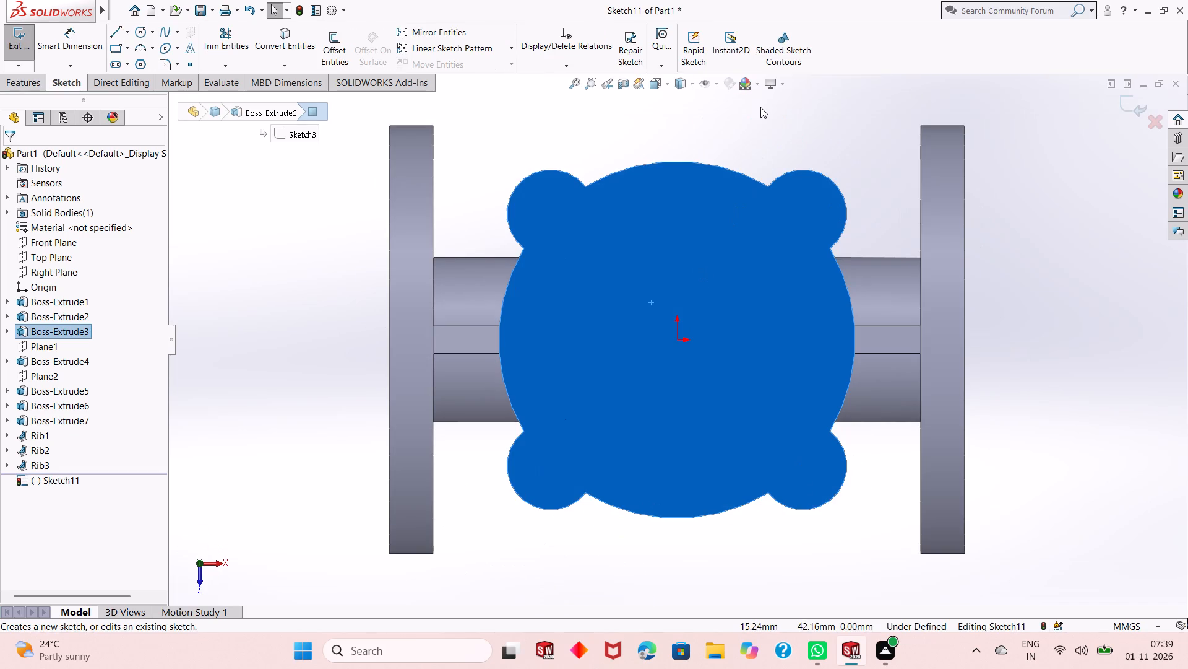
left_click(765, 132)
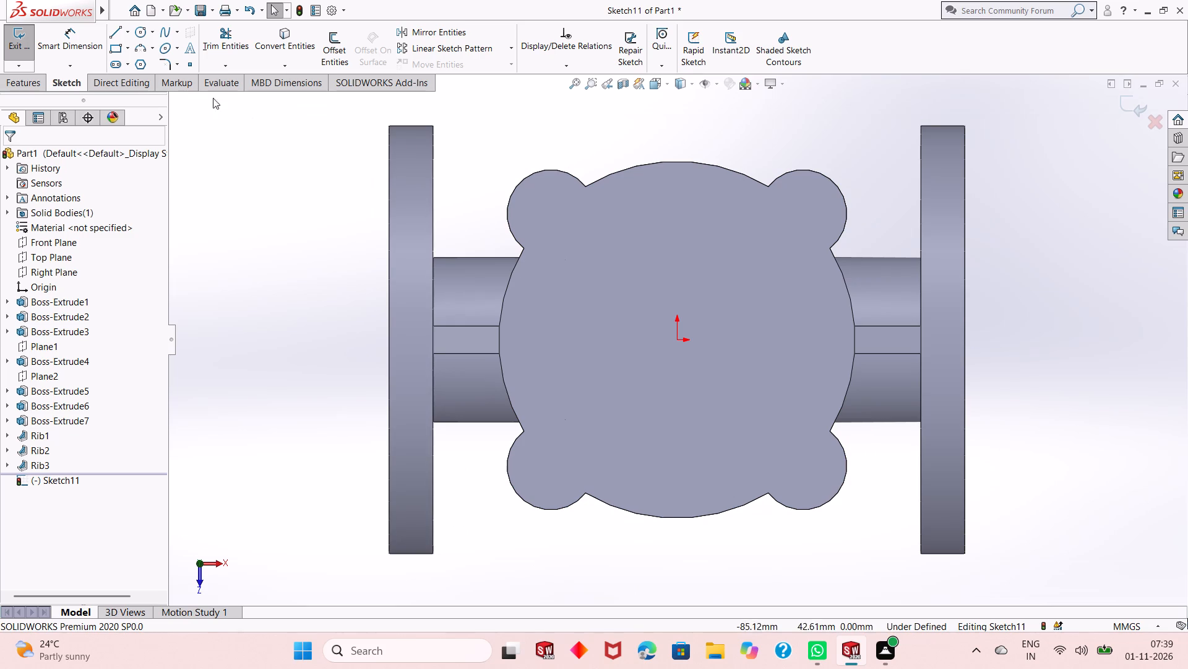
Sketch a circle of about 21.6 mm radius centred on the origin on the top flange's face.
left_click(144, 33)
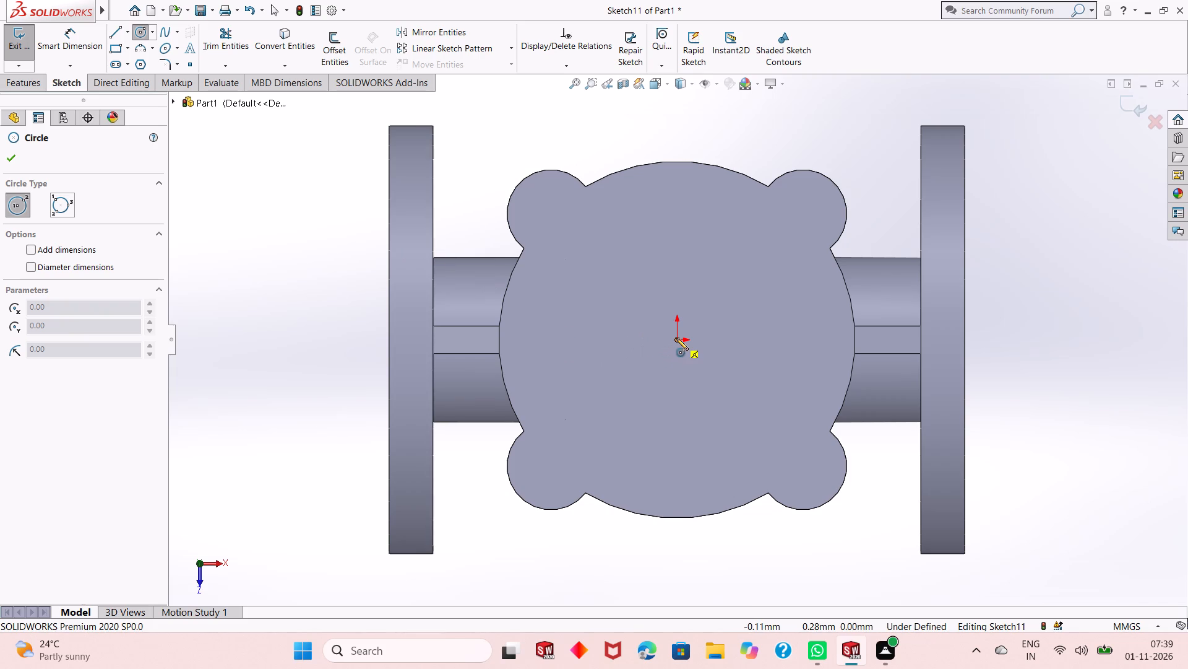
left_click(676, 338)
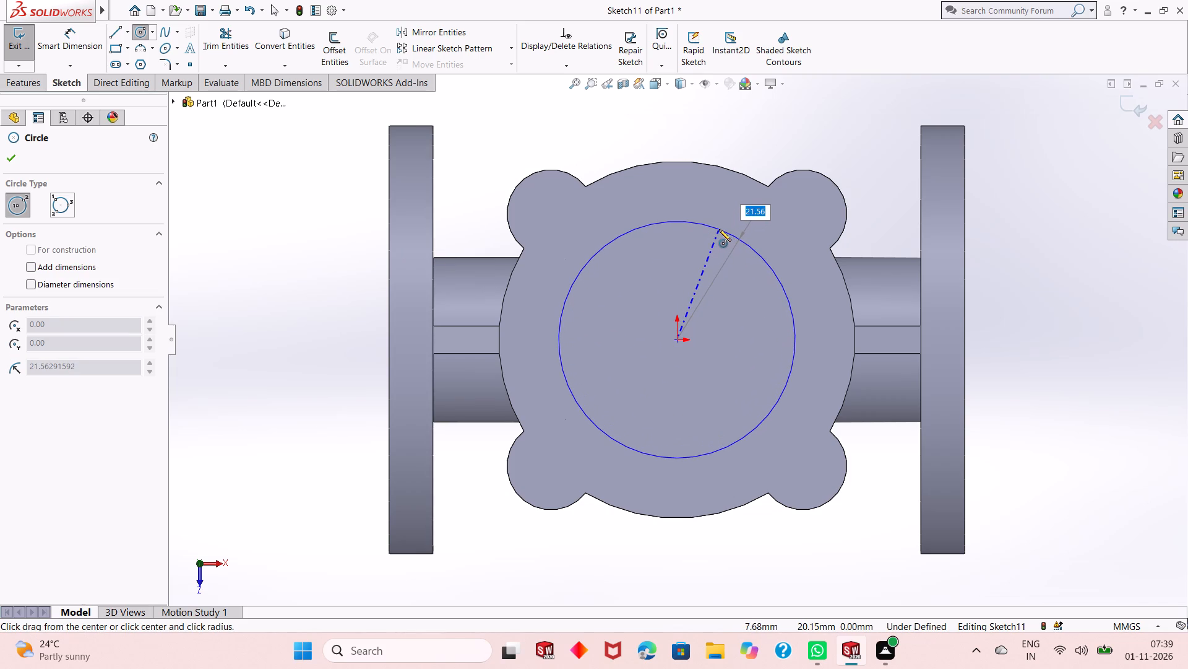
left_click(719, 229)
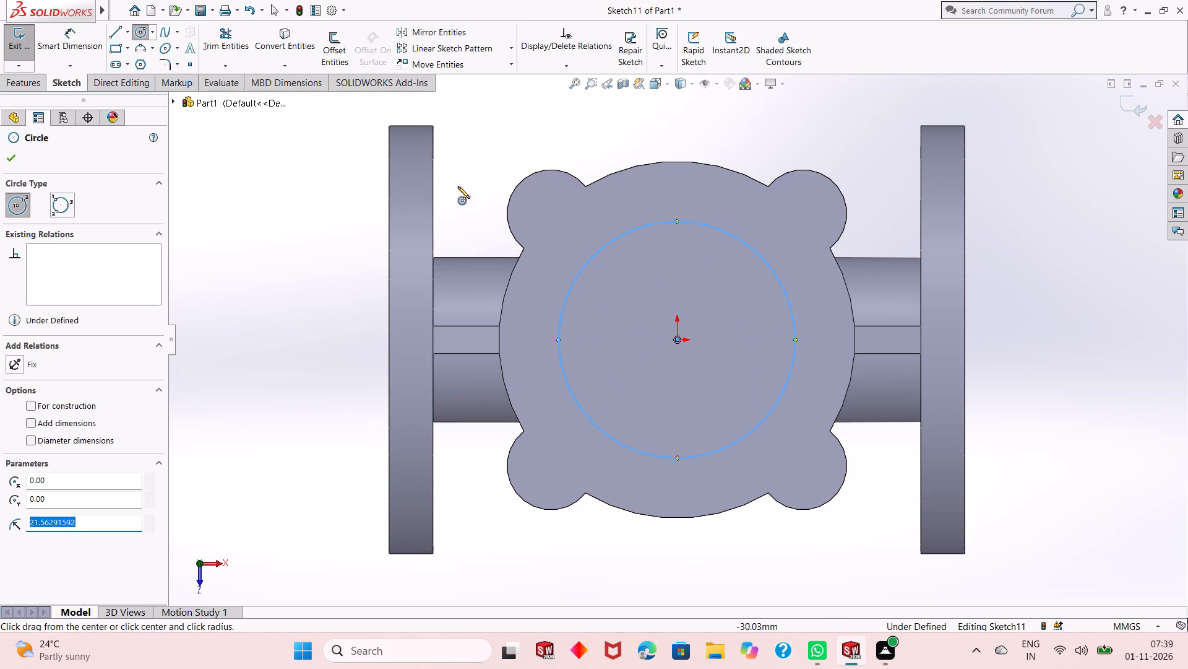
right_click(312, 213)
left_click(325, 220)
right_click(313, 186)
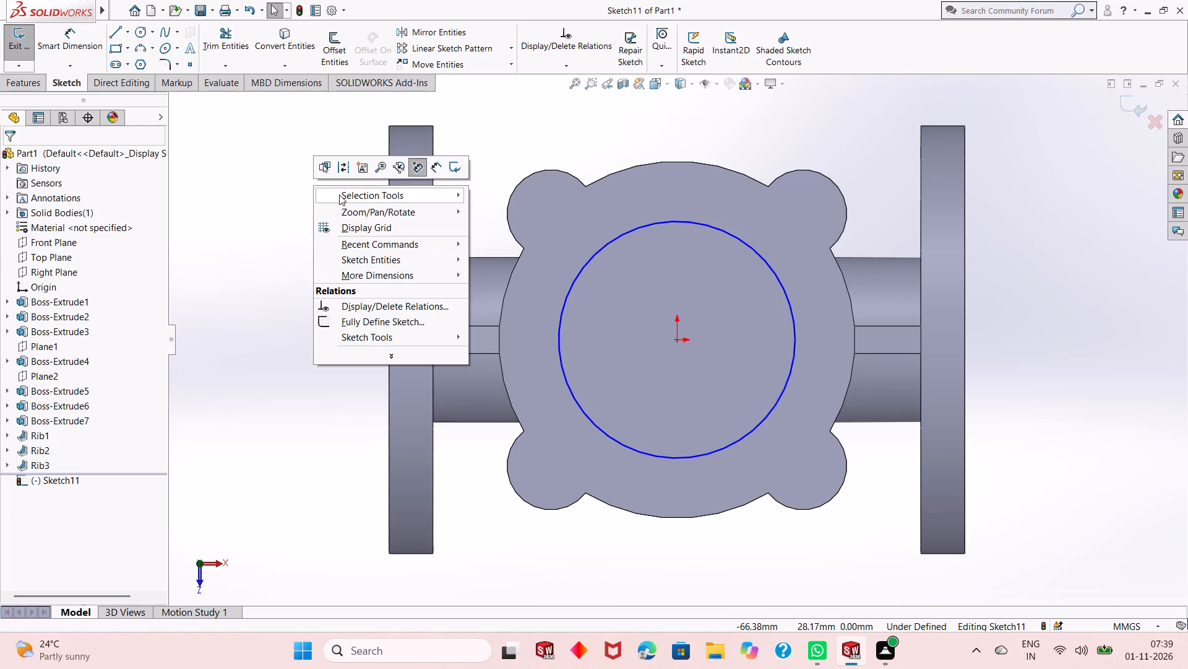
left_click(339, 195)
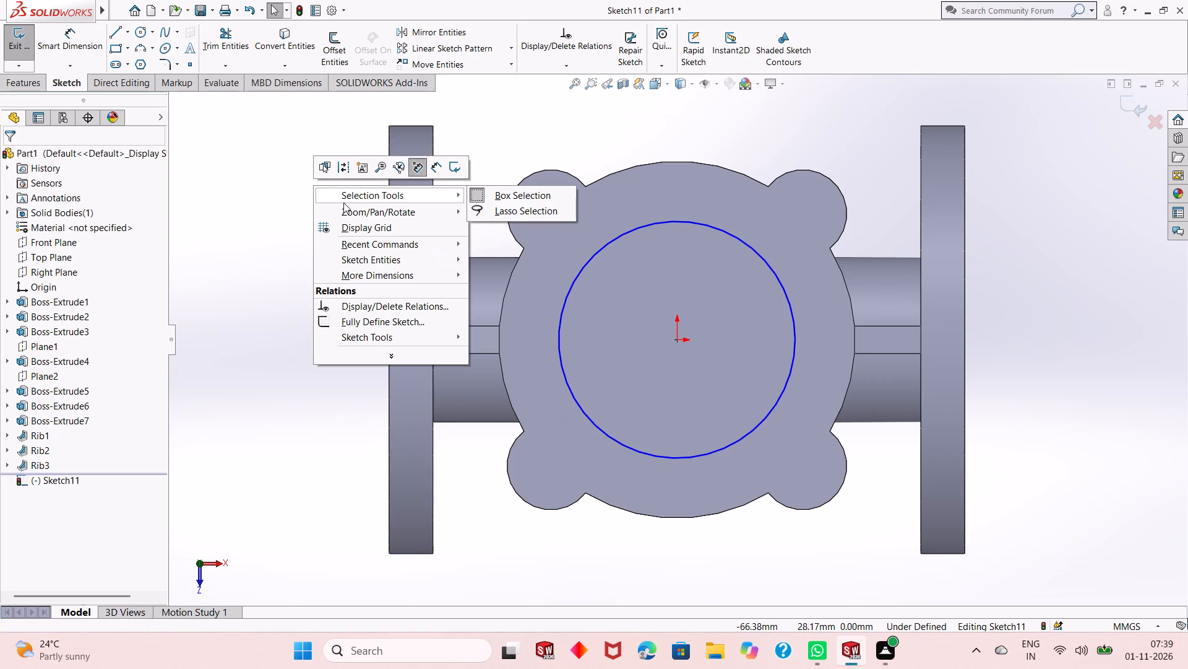
left_click(389, 246)
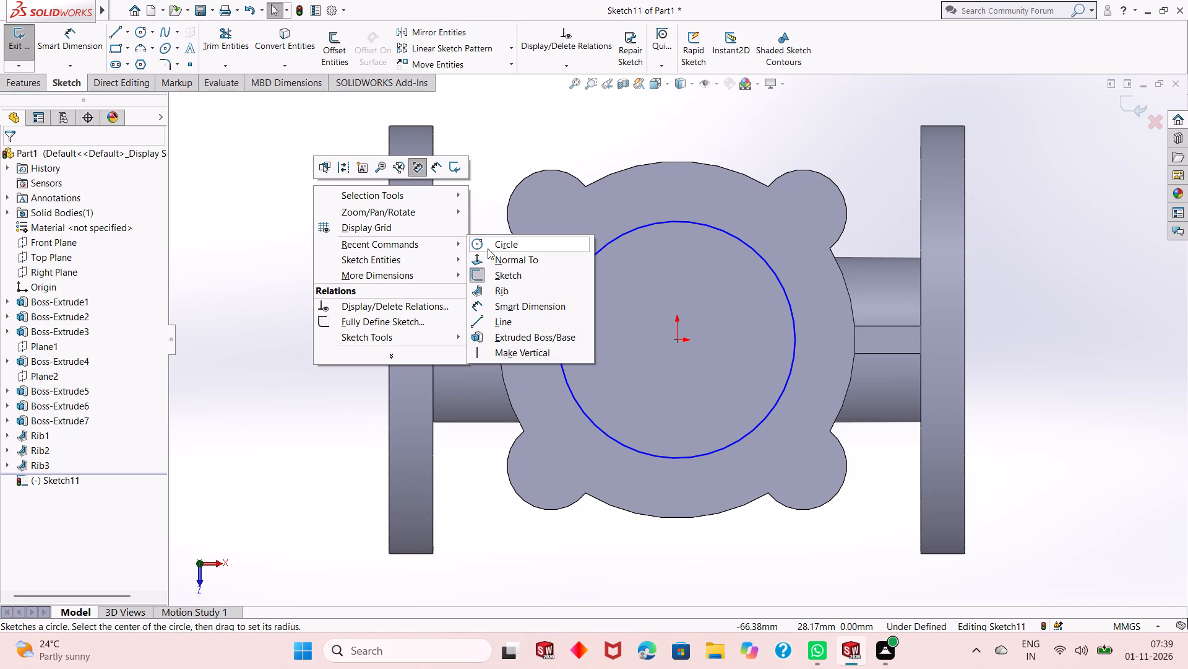
left_click(275, 229)
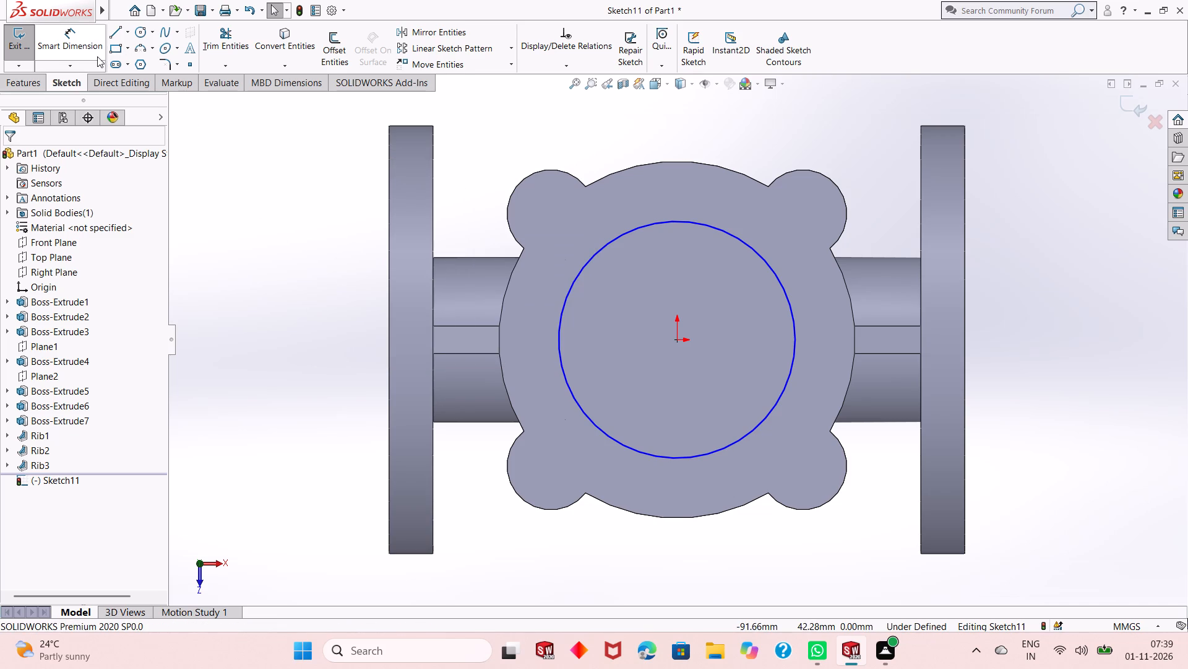
Dimension the circle's diameter as 38 mm.
left_click(97, 56)
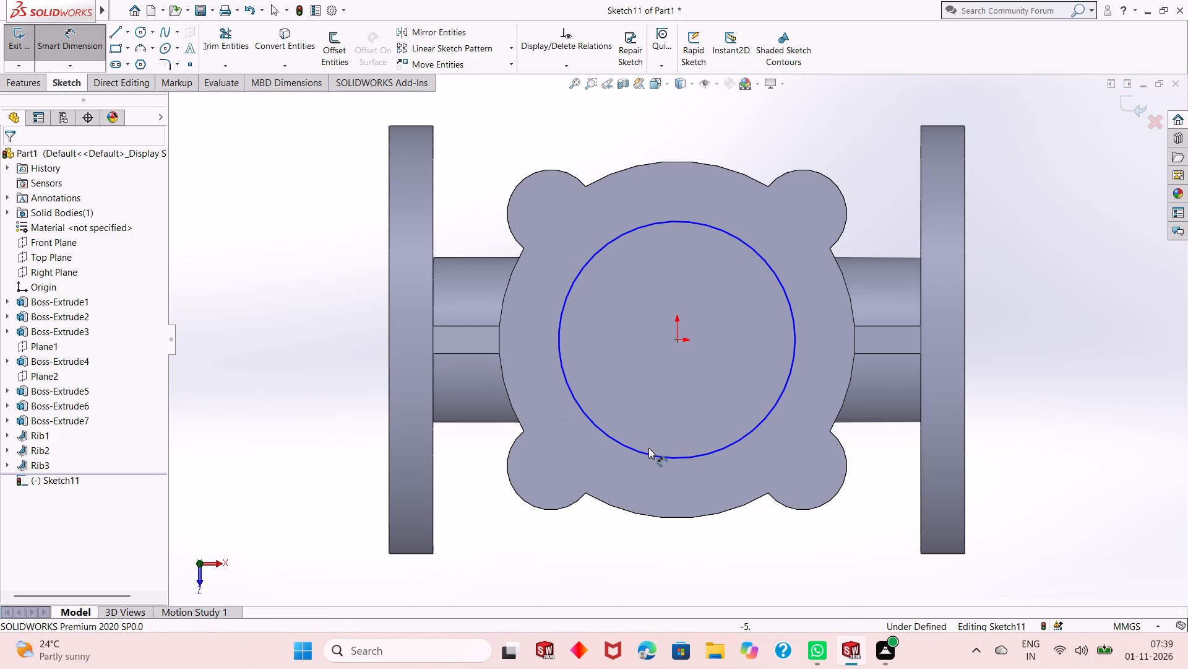
left_click(645, 453)
left_click(349, 528)
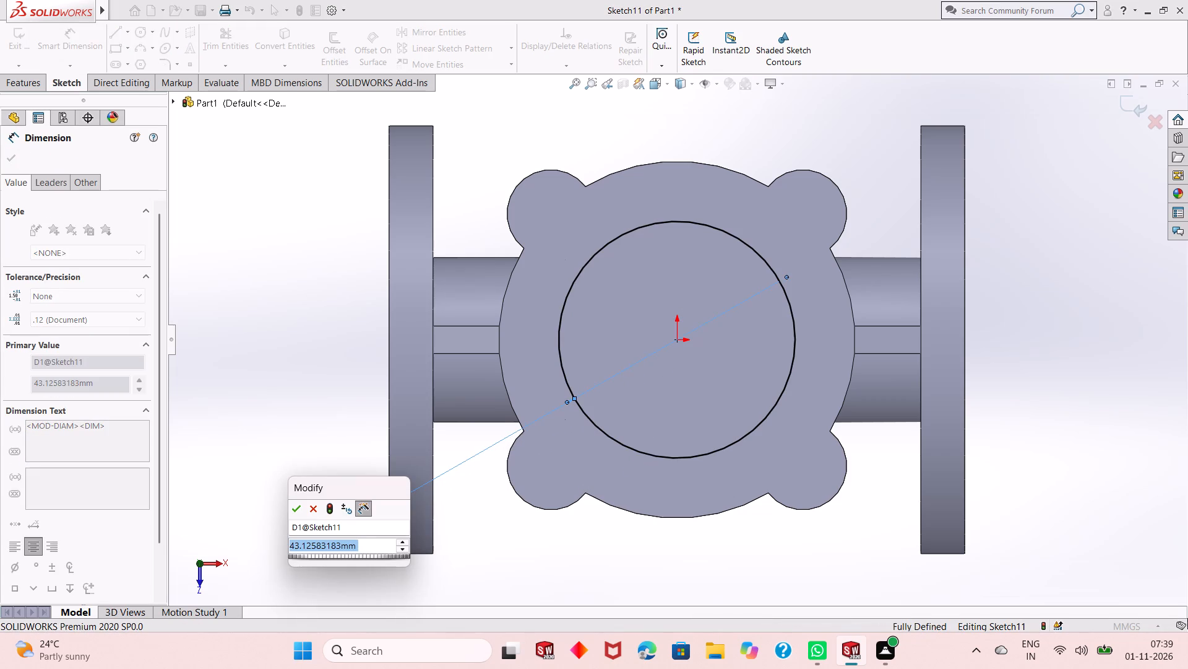
type("38")
key("Return")
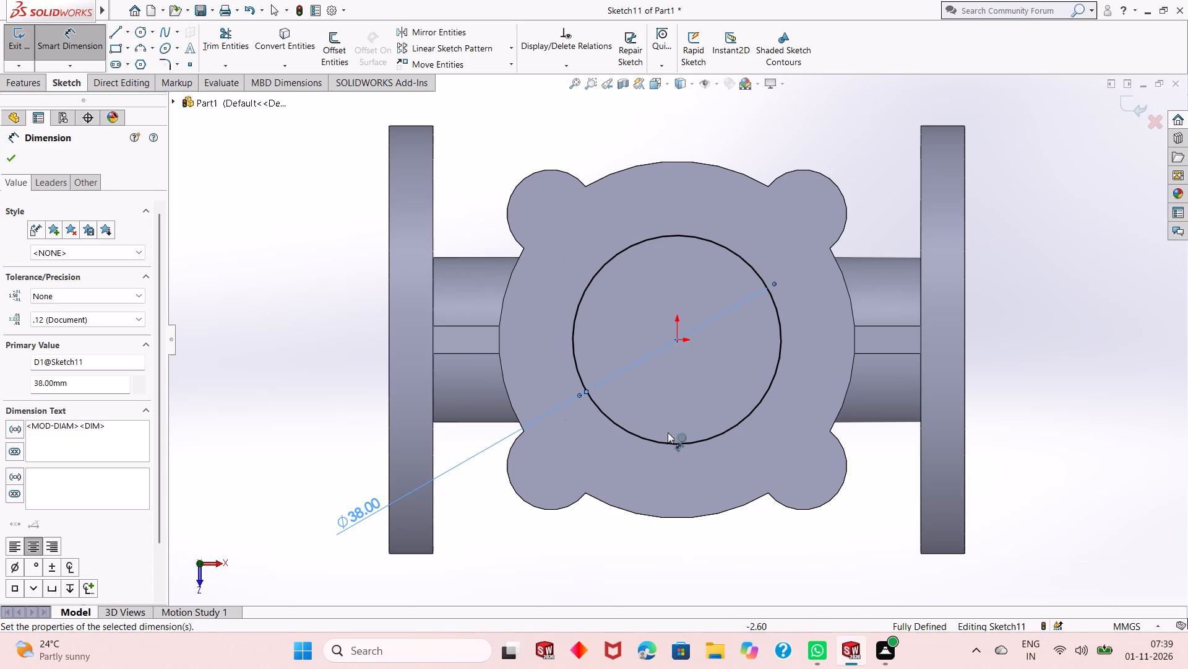
right_click(245, 255)
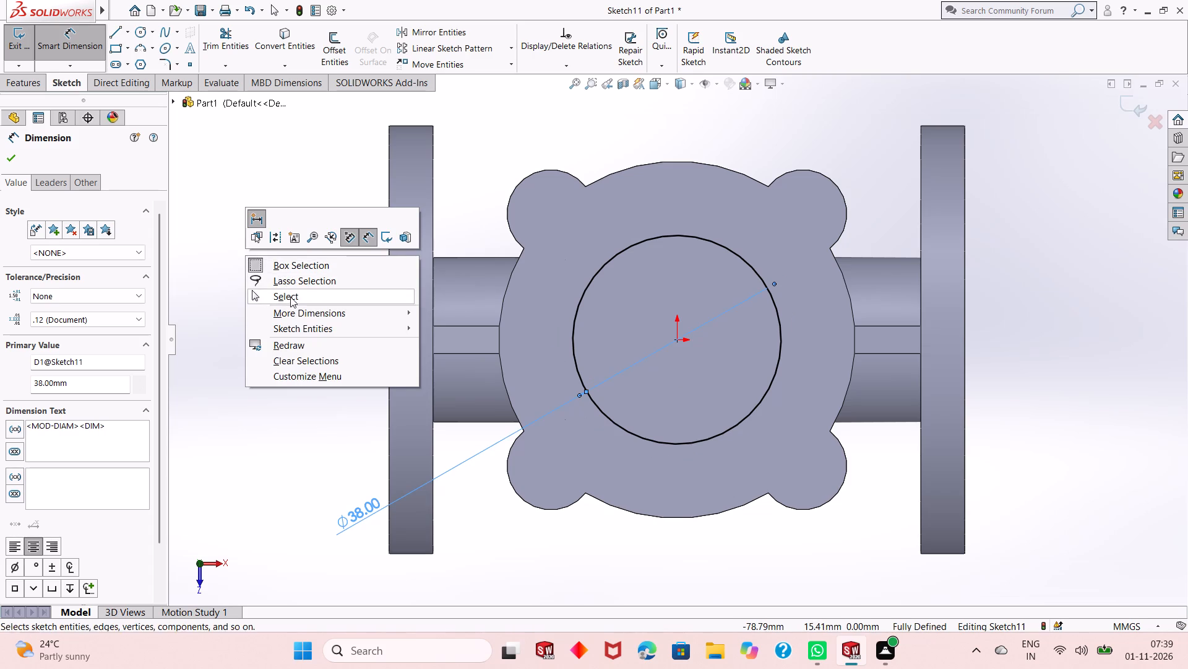
left_click(290, 297)
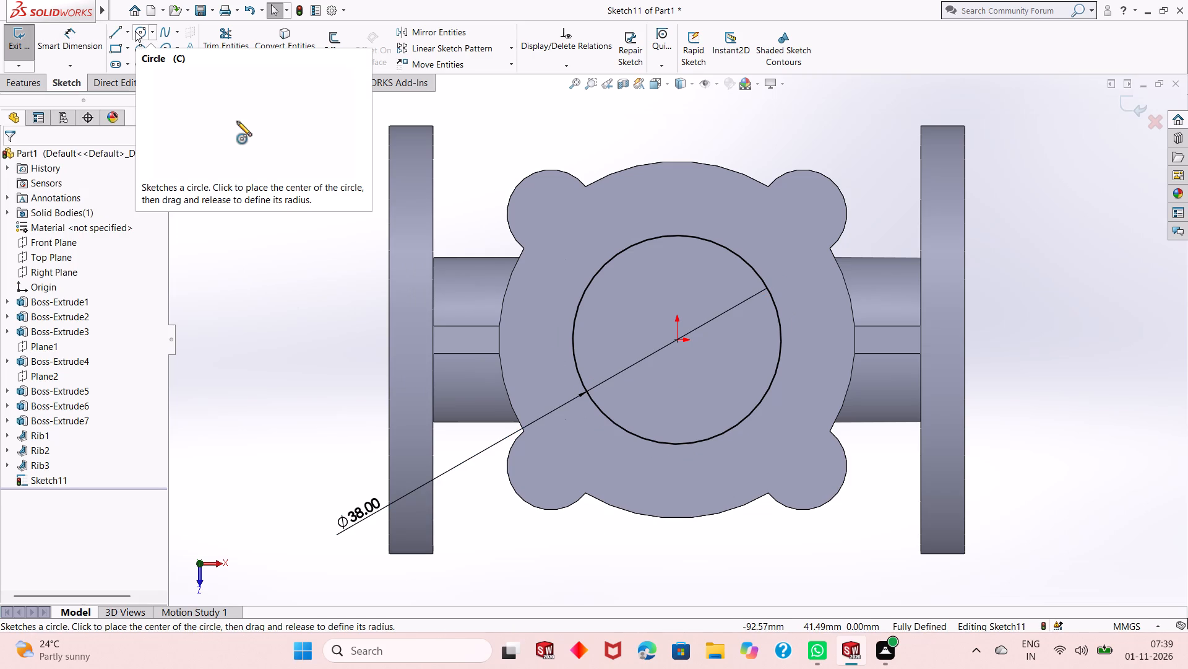
Sketch a second circle of about 15.5 mm radius centred on the origin, inside the 38 mm circle.
left_click(135, 31)
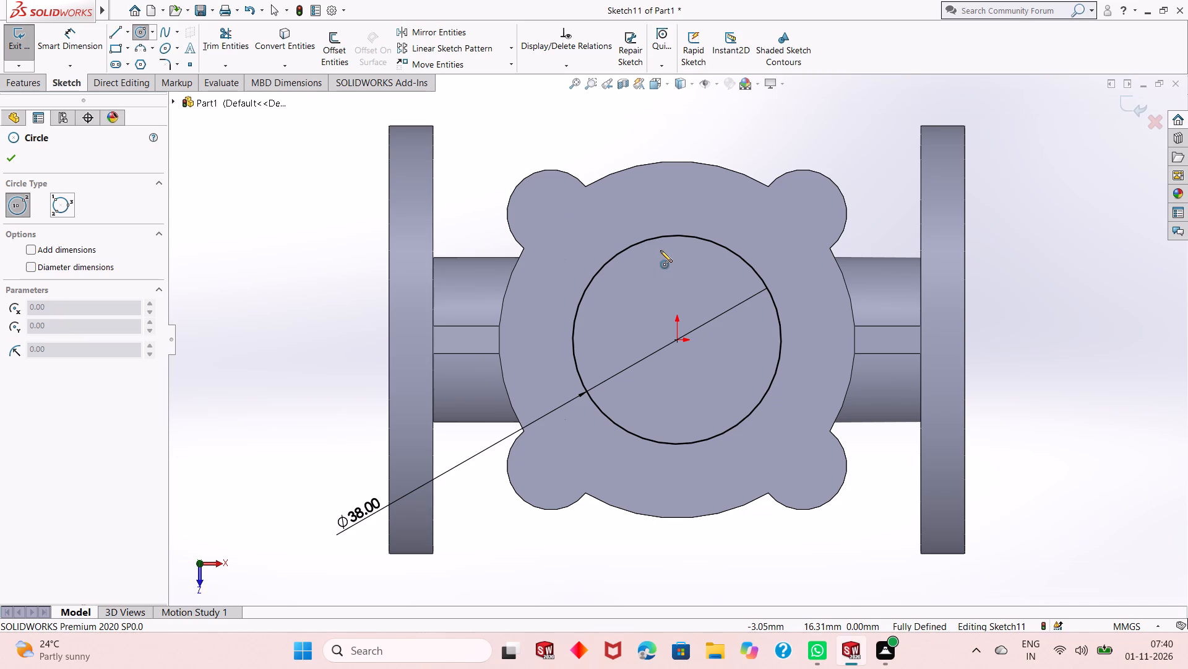
left_click(679, 339)
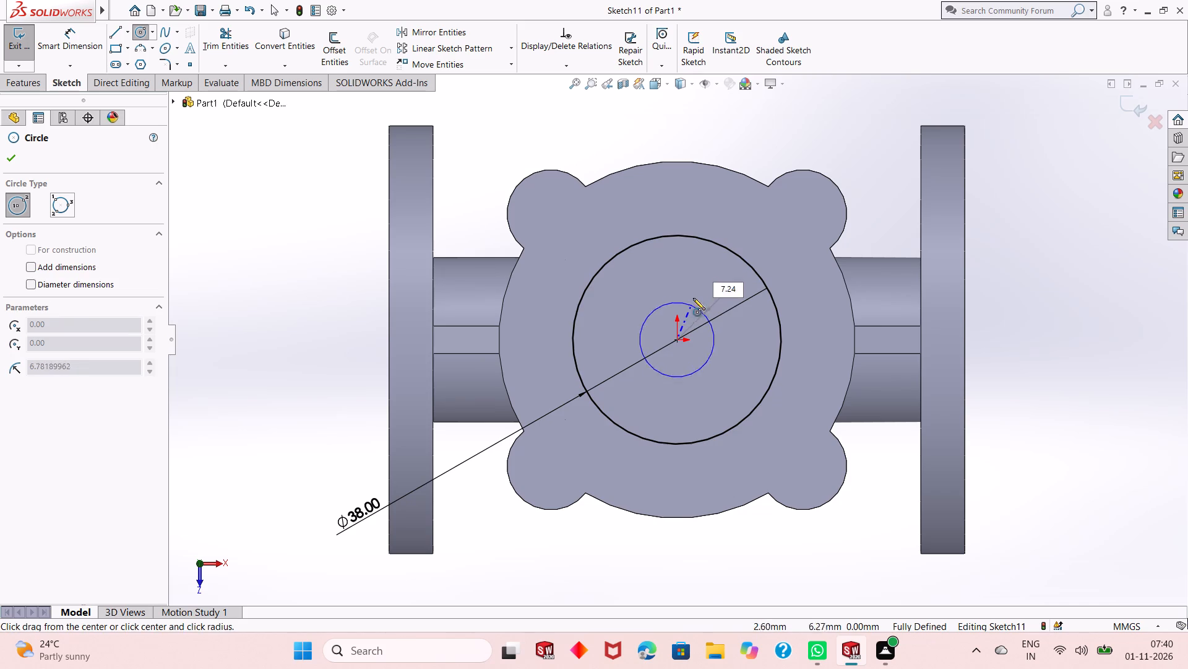
left_click(697, 257)
right_click(723, 144)
left_click(749, 153)
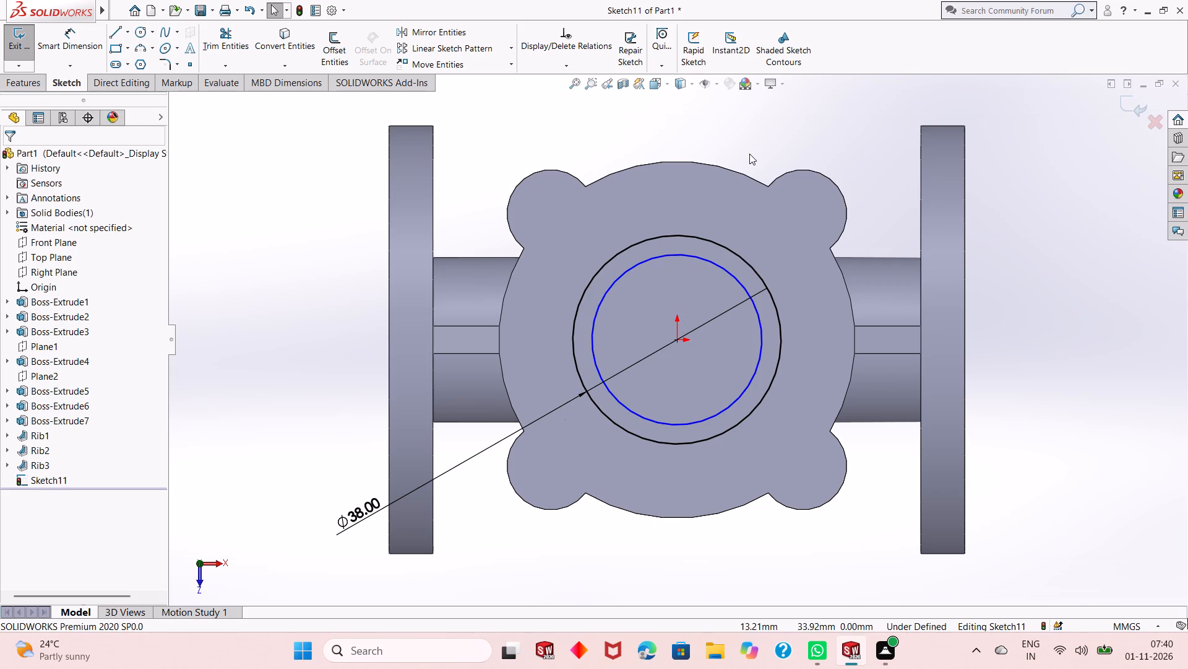
Dimension the inner circle's diameter as 34 mm.
left_click(58, 39)
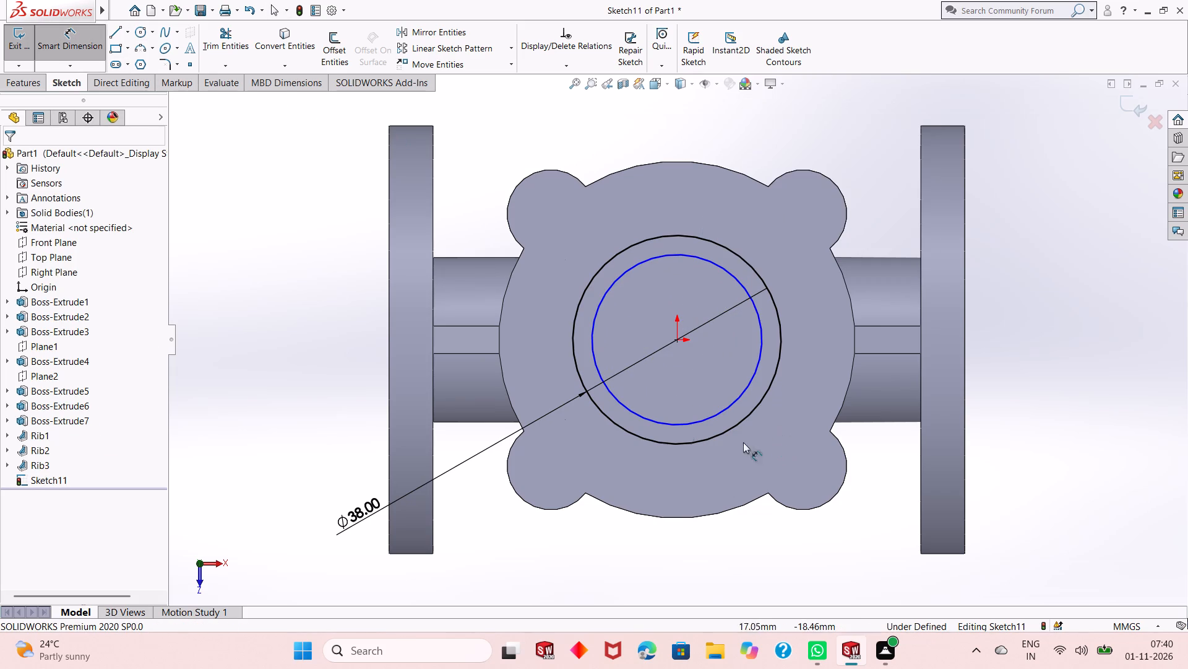
left_click(650, 418)
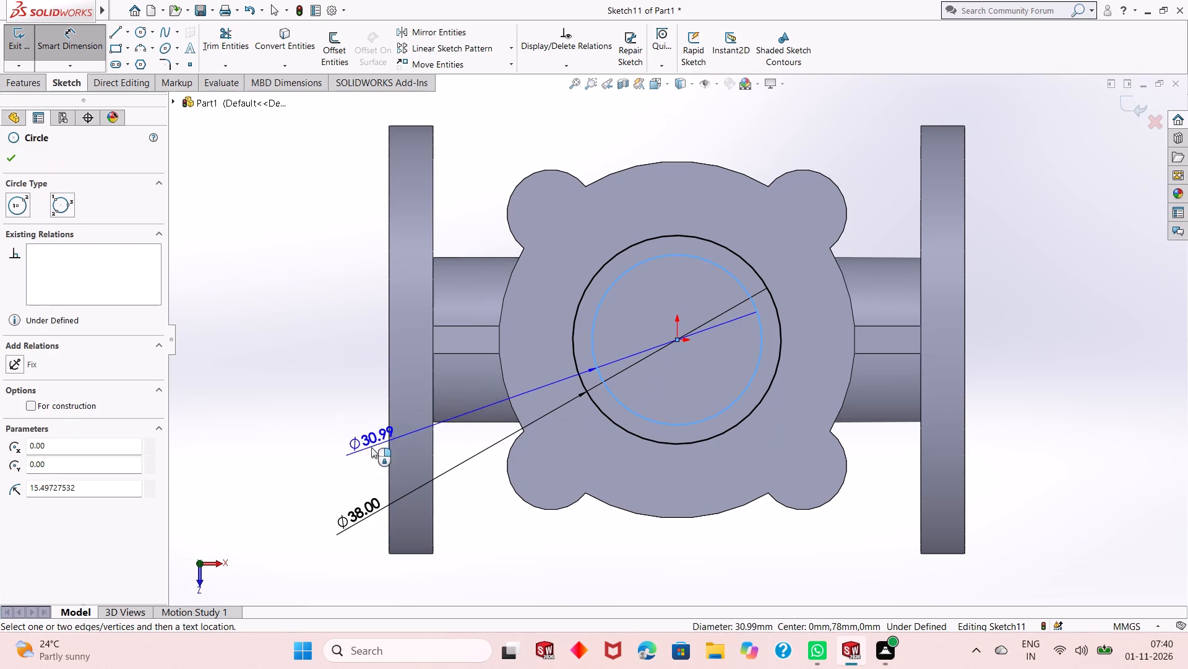
left_click(321, 483)
type("34")
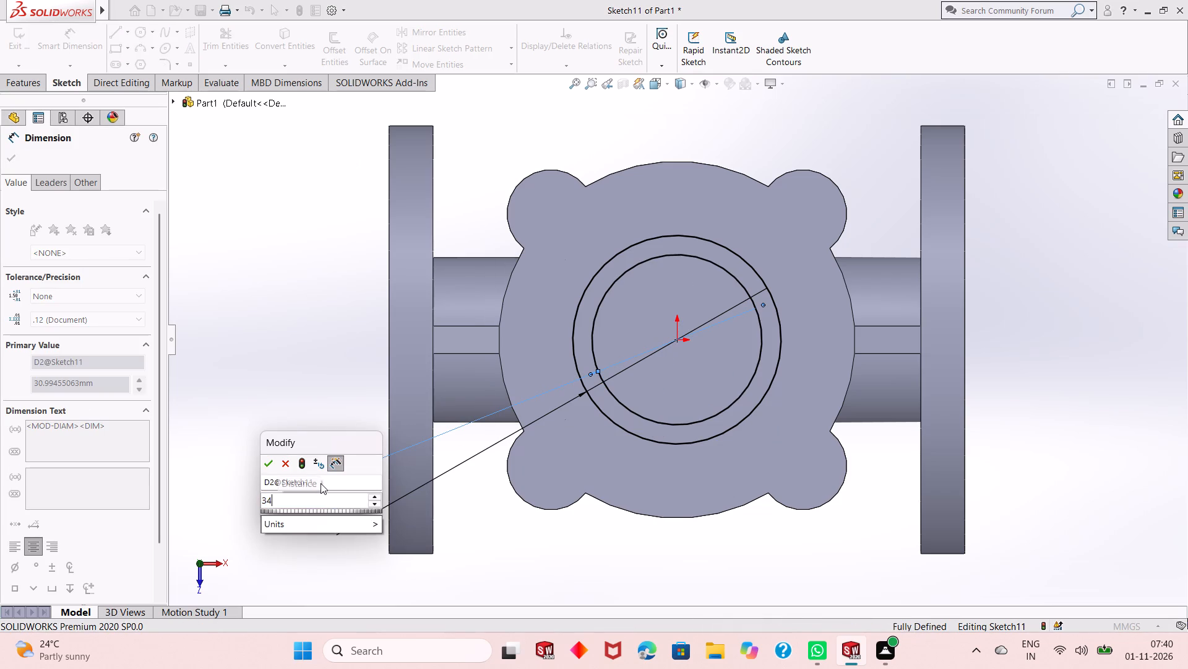
key("Return")
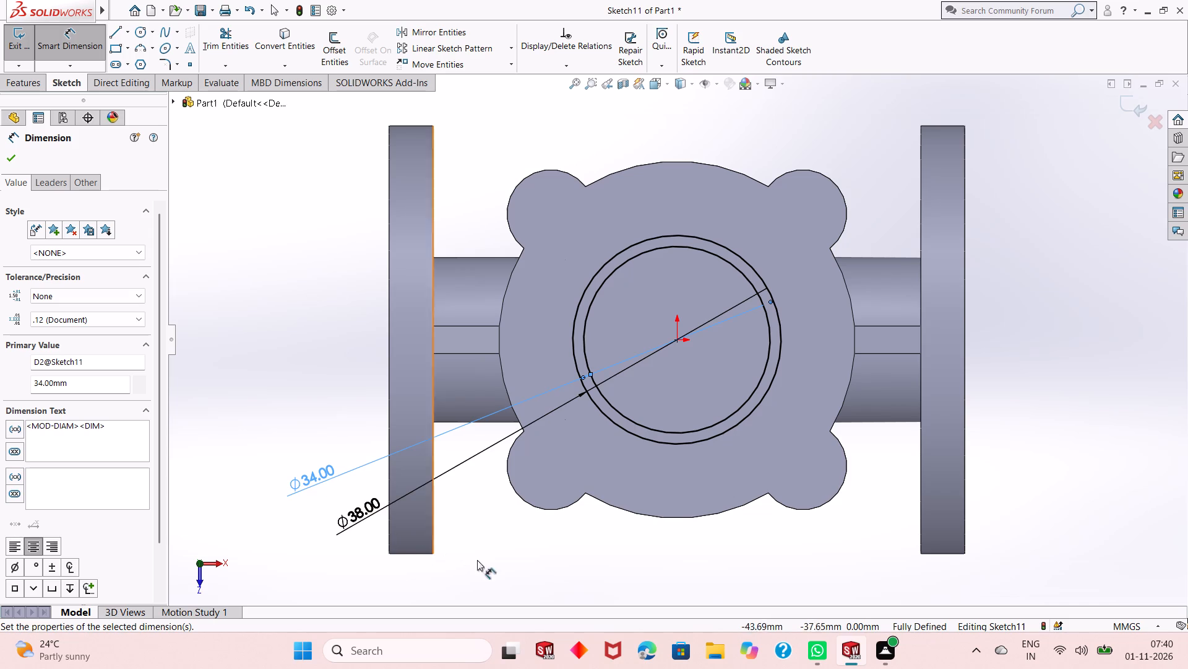
scroll(699, 307, "down", 1)
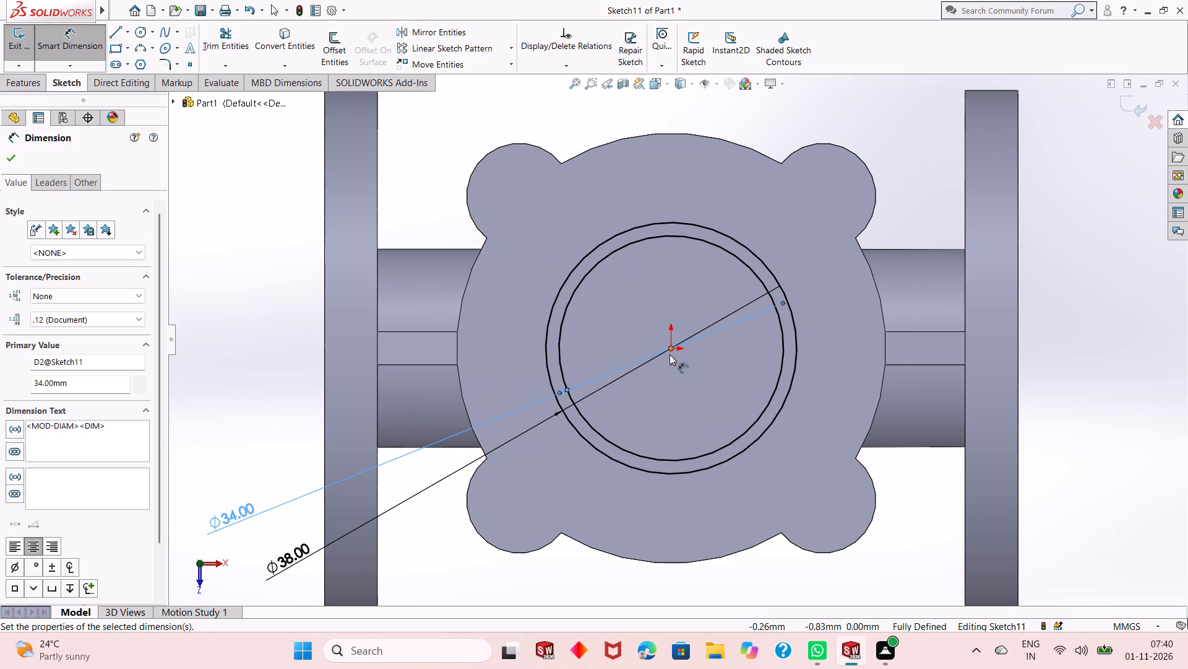
scroll(653, 357, "up", 1)
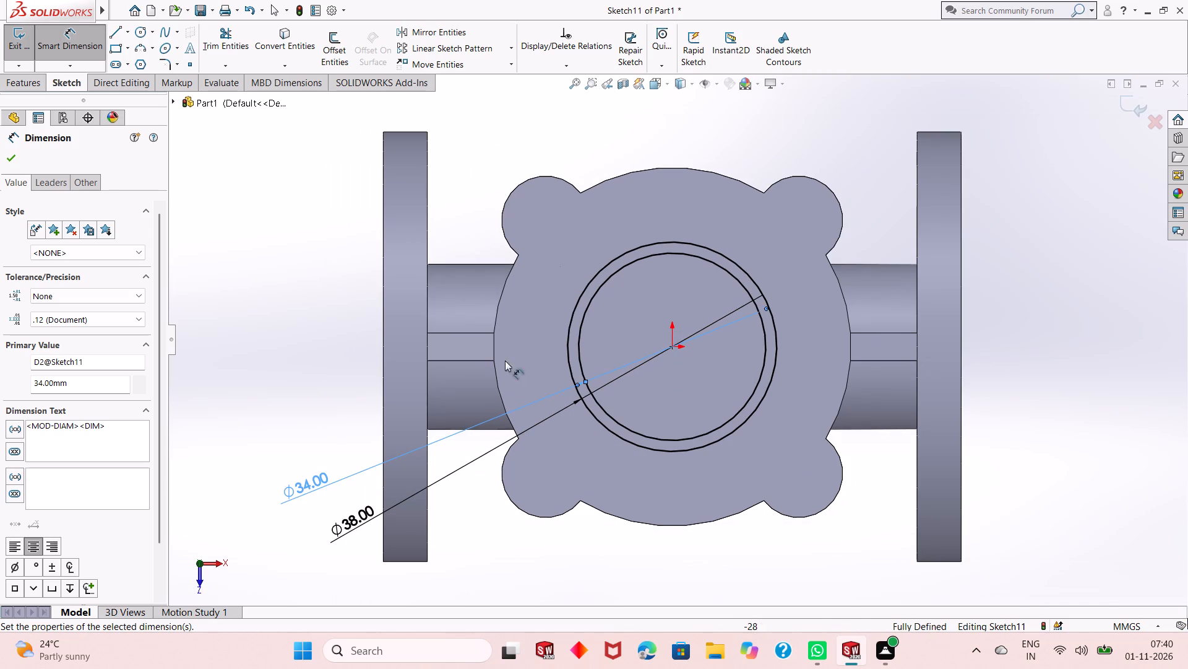
right_click(232, 242)
left_click(266, 289)
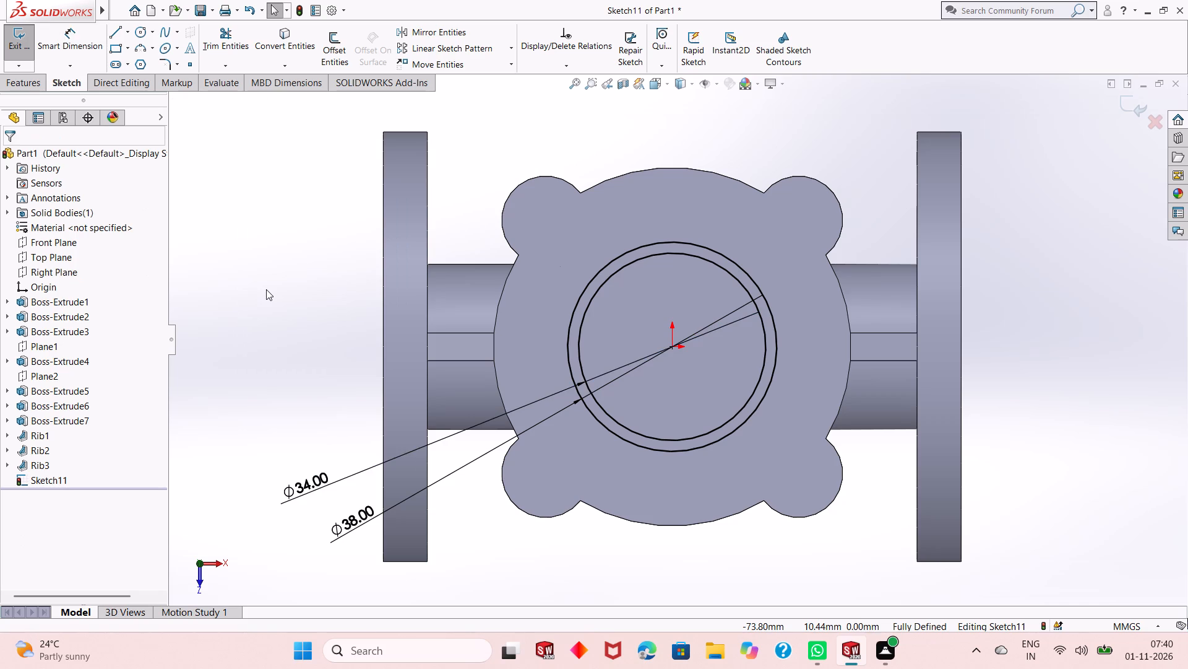
Sketch a construction centerline about 23.7 mm long from the origin, sloping up past the outer circle at about 51° from horizontal.
left_click(129, 31)
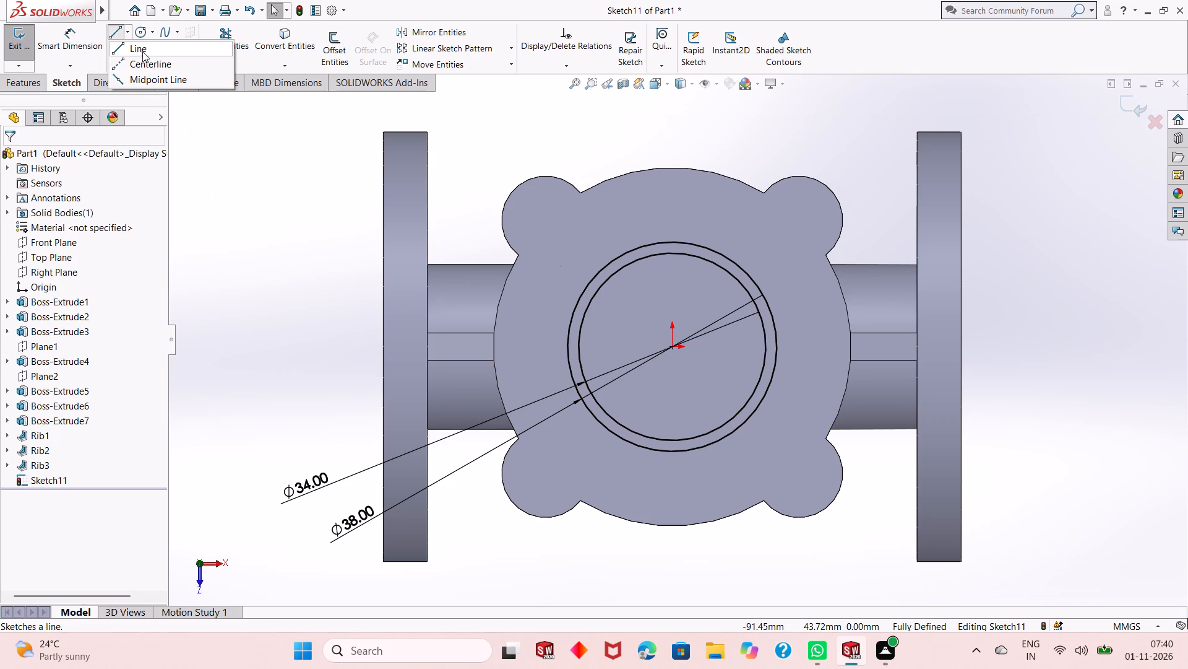
left_click(162, 62)
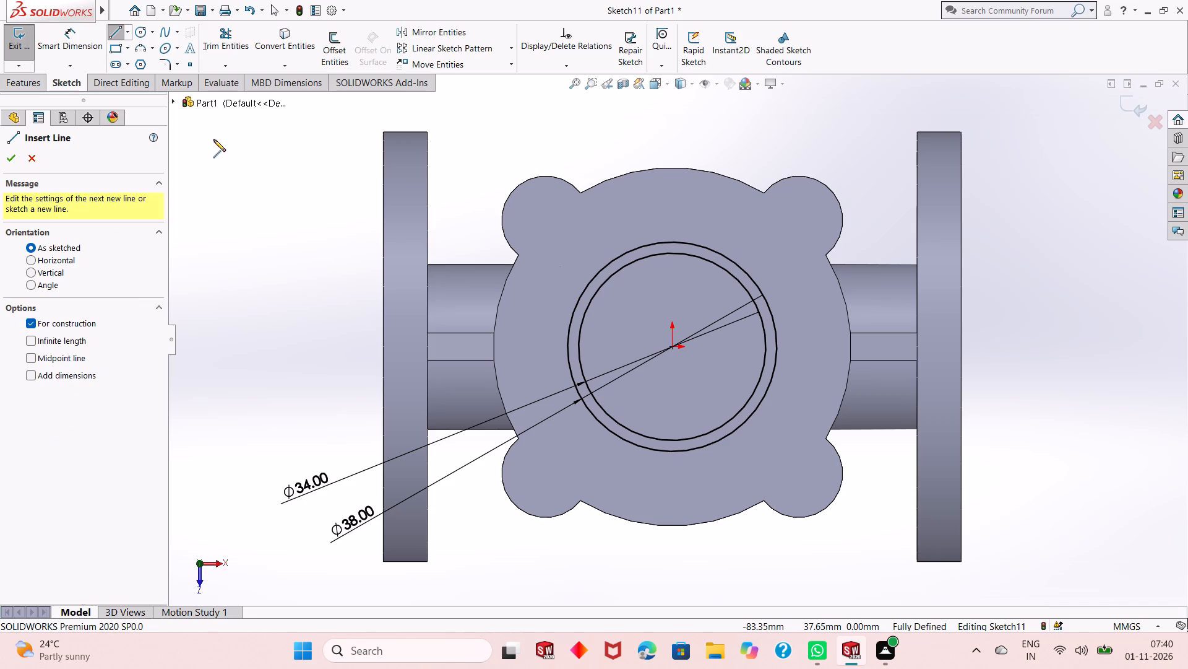
left_click(674, 348)
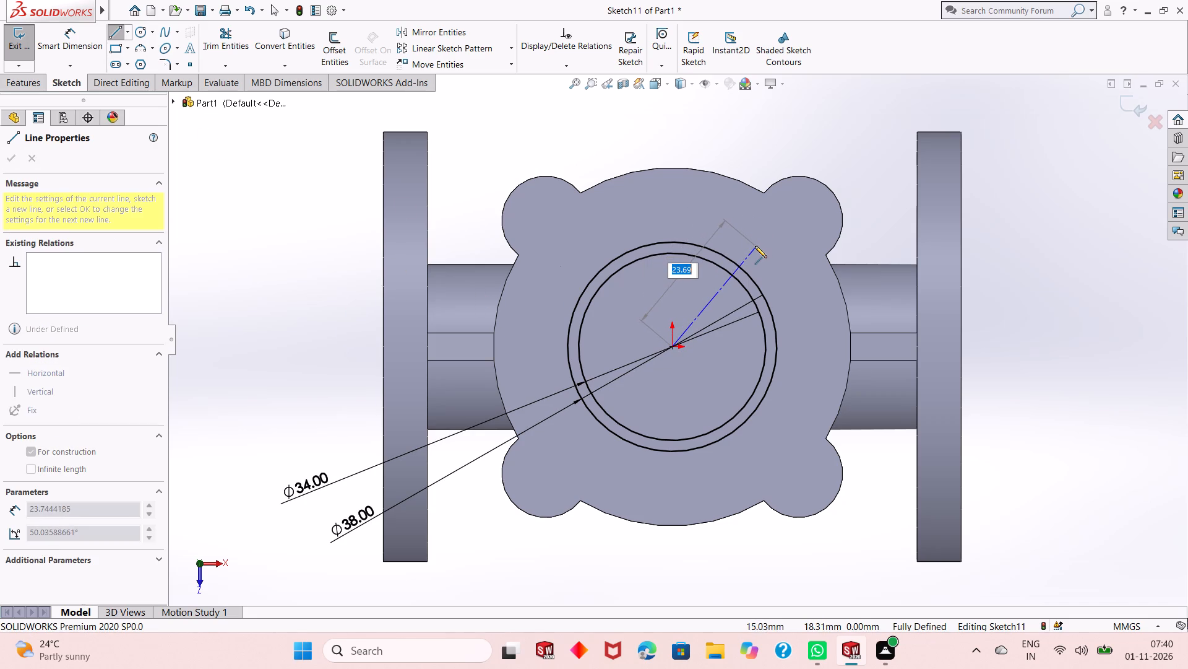
left_click(755, 246)
right_click(755, 246)
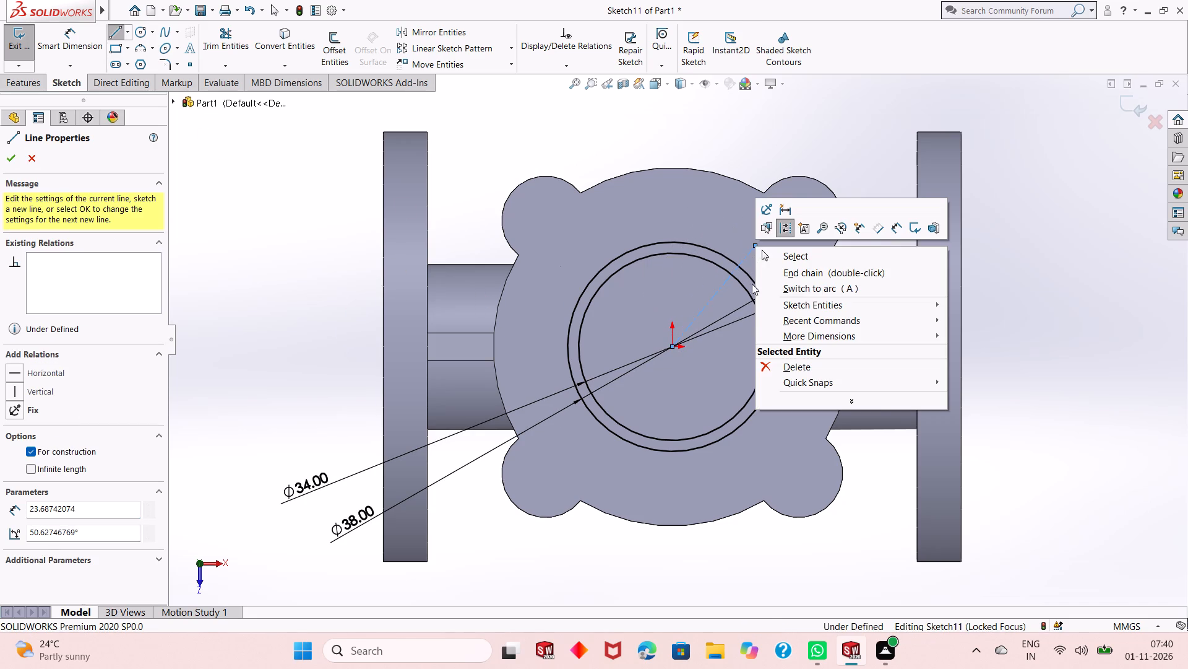
left_click(784, 253)
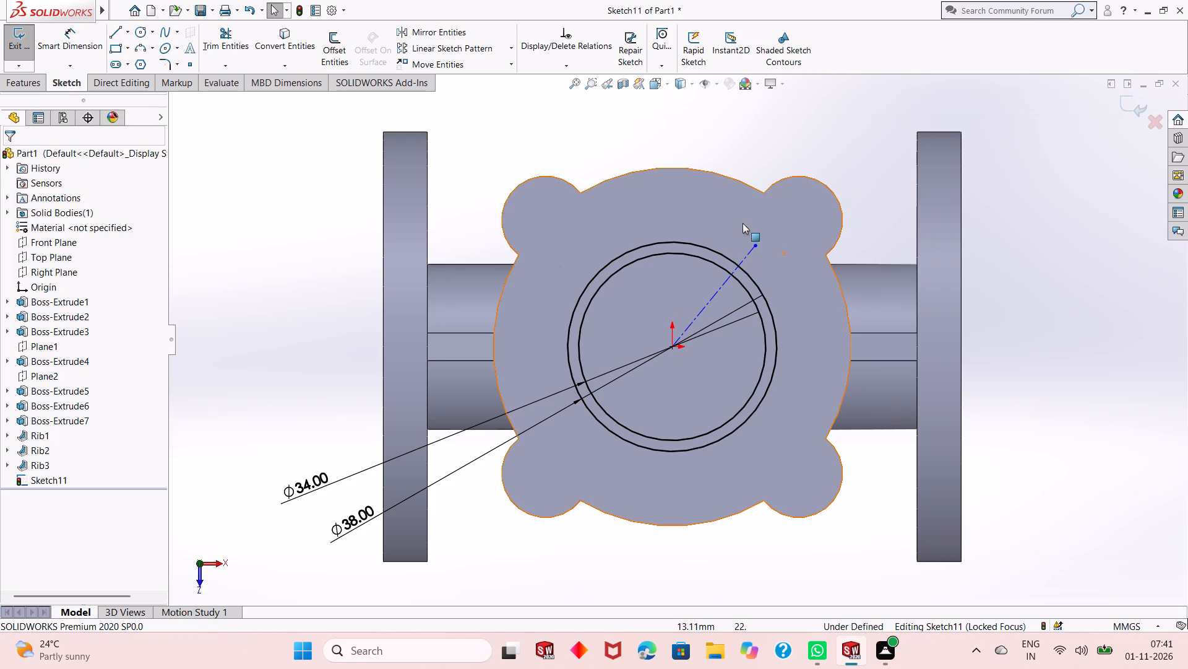
Dimension the angle between the centerline and the vertical direction at the origin as 45°.
left_click(67, 48)
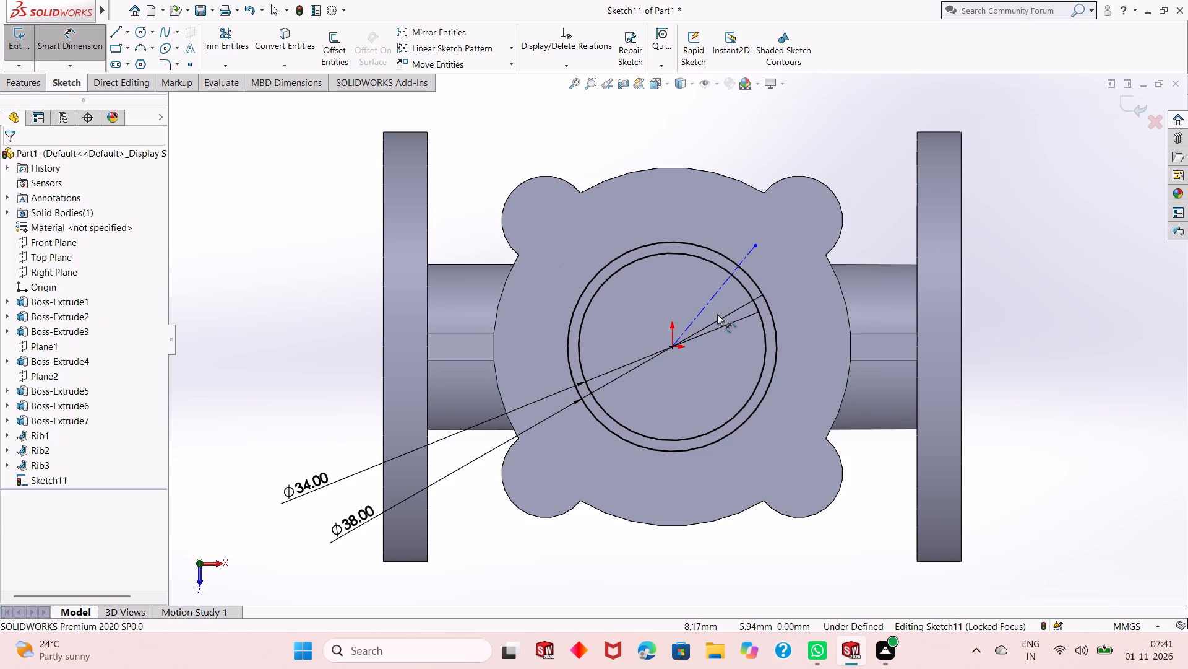
left_click(713, 296)
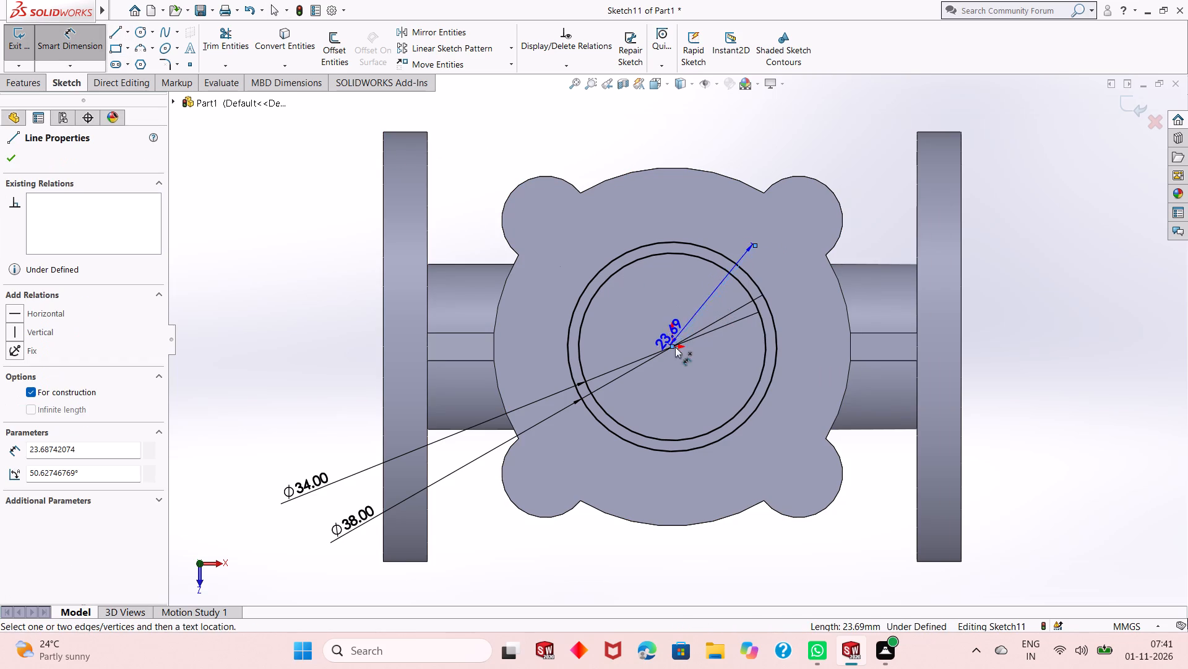
left_click(675, 346)
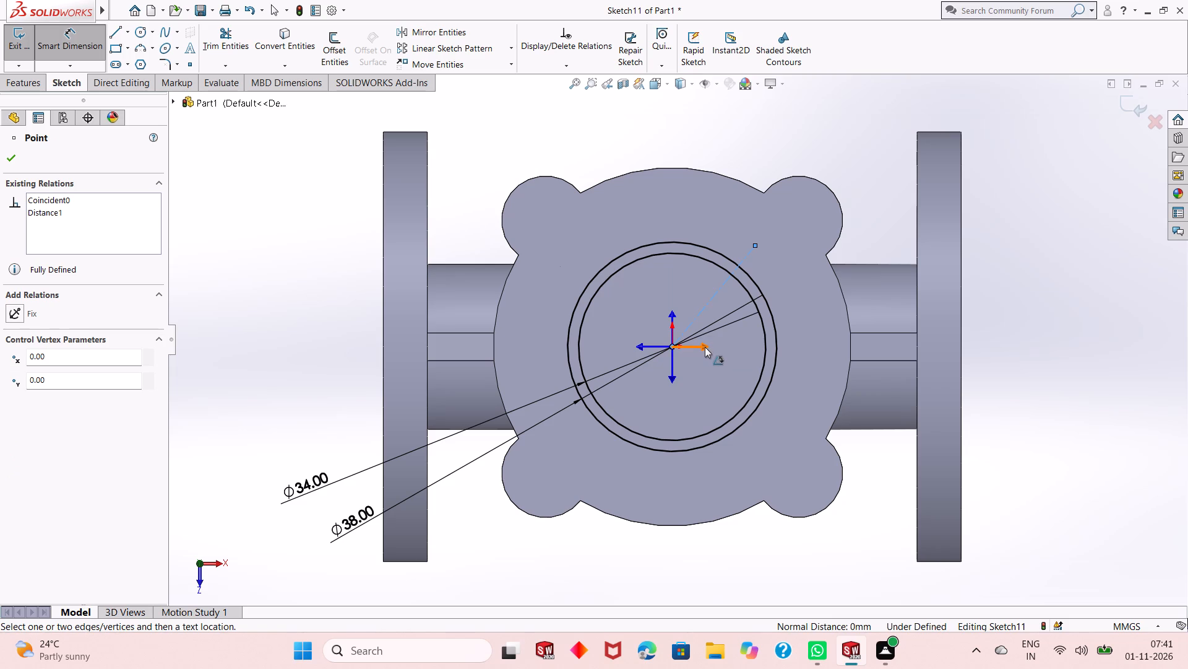
left_click(671, 309)
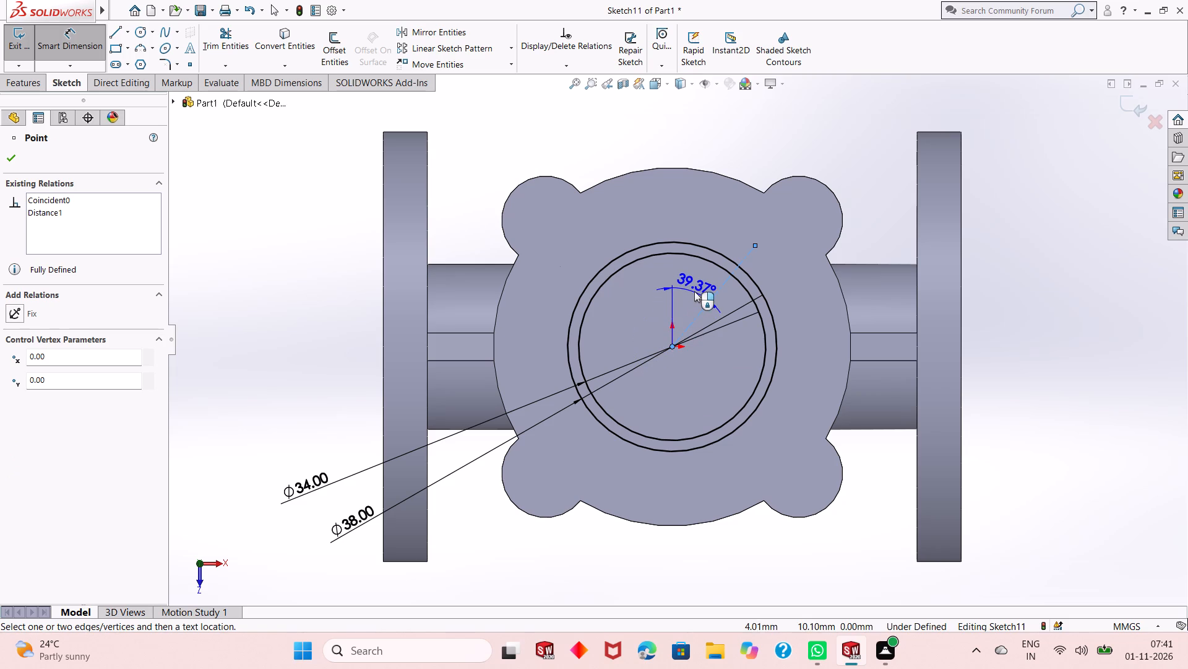
left_click(697, 290)
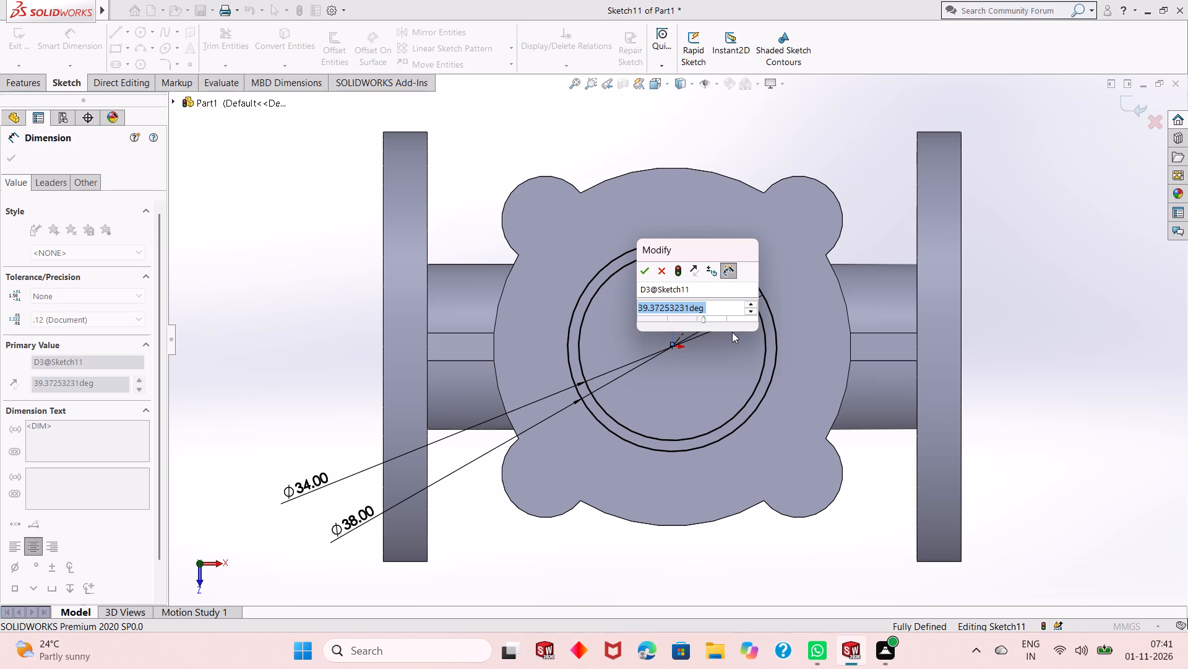
type("45")
key("Return")
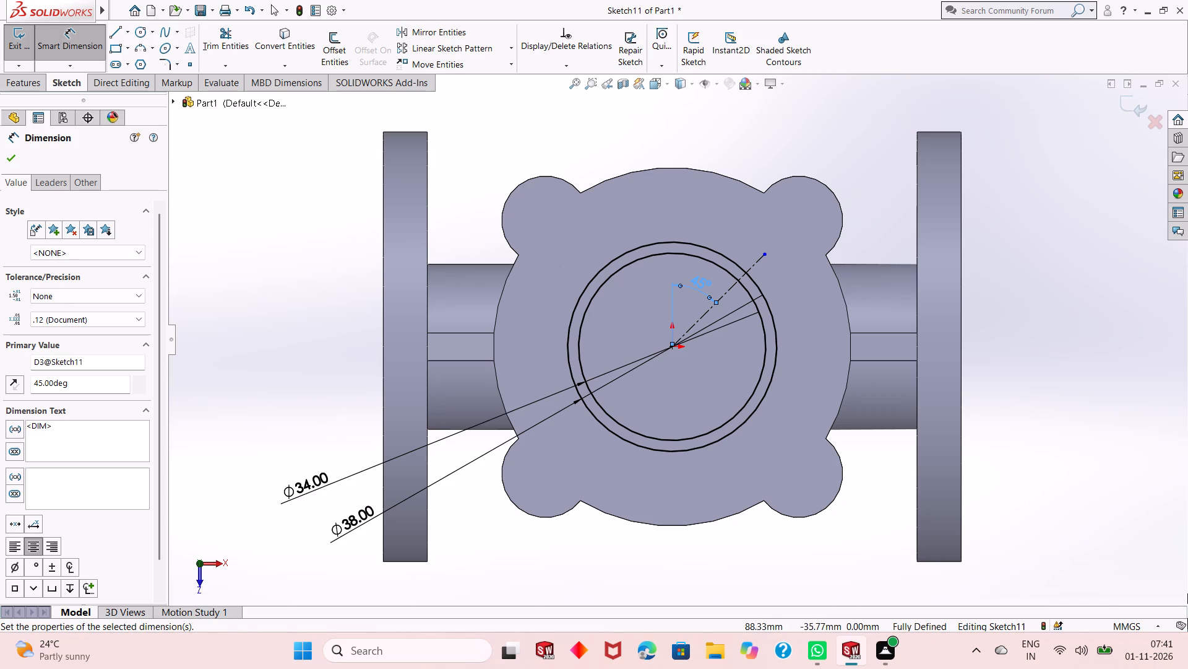
scroll(750, 398, "up", 2)
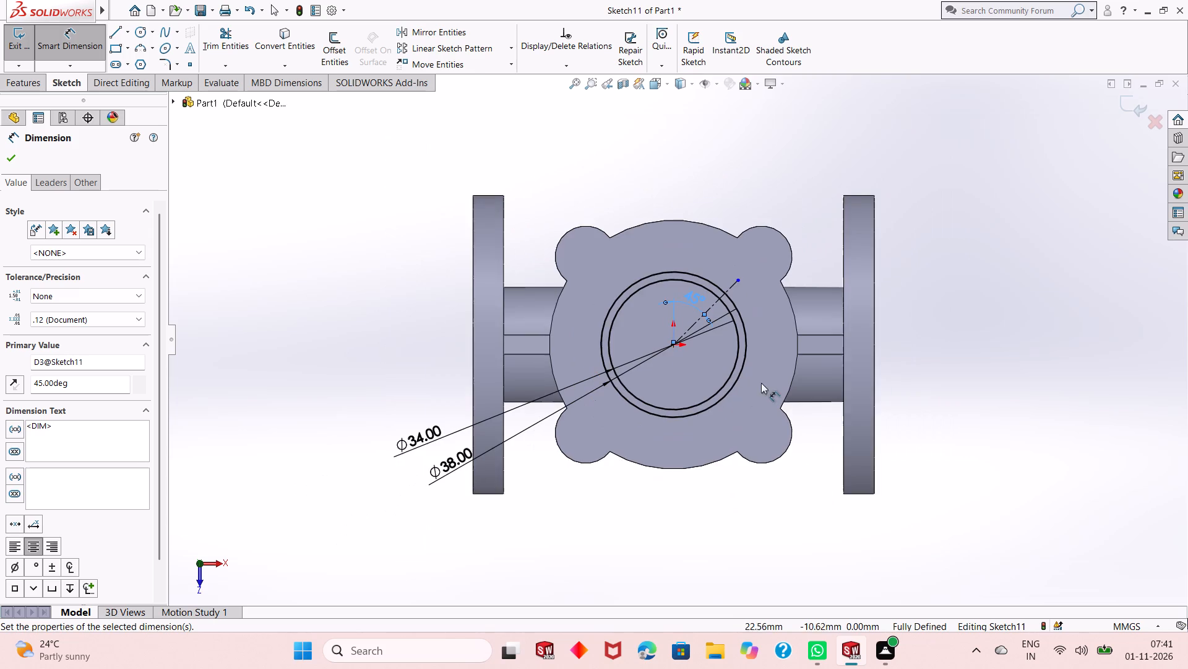
scroll(746, 339, "down", 1)
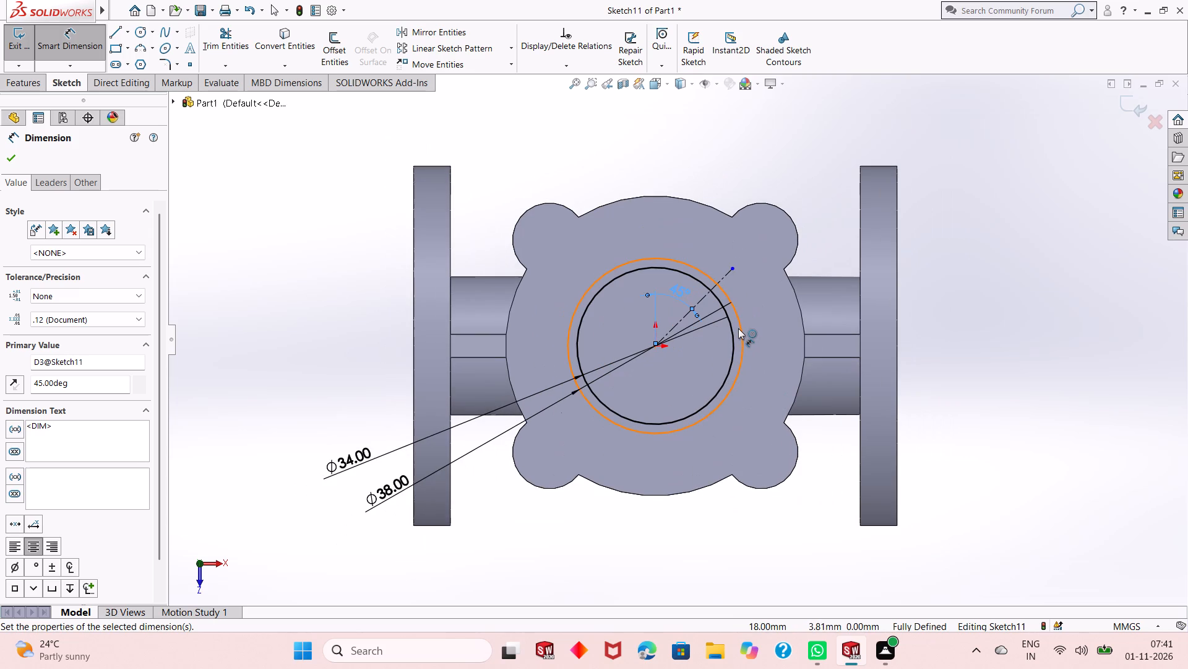
scroll(674, 294, "down", 1)
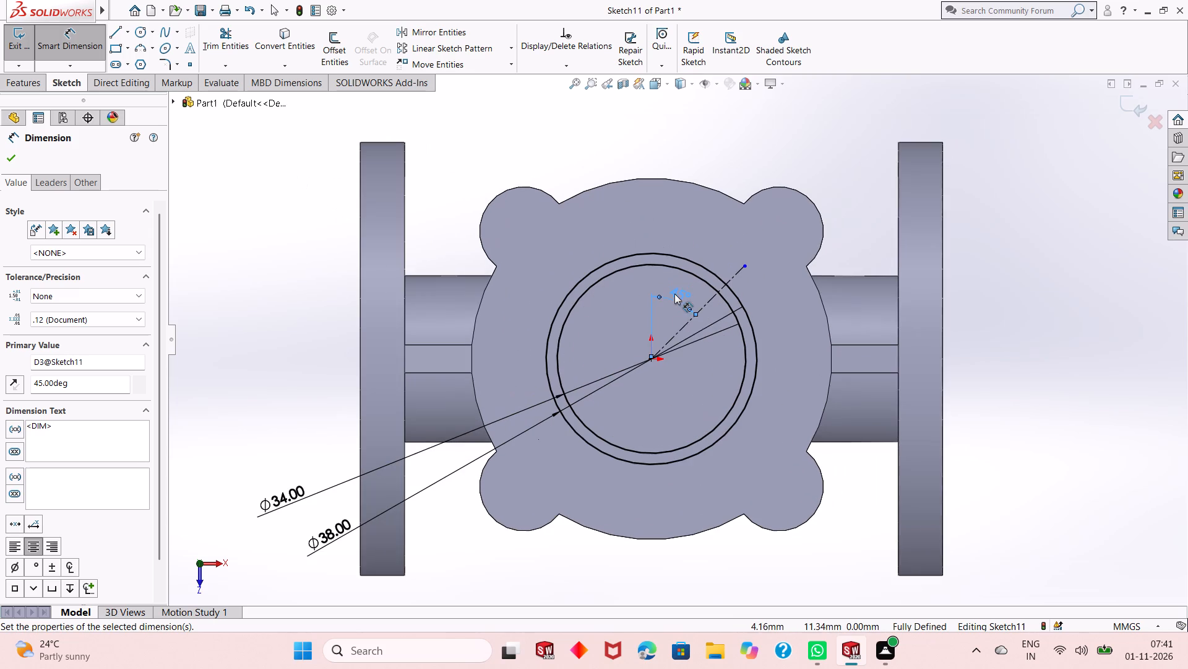
right_click(753, 116)
left_click(769, 151)
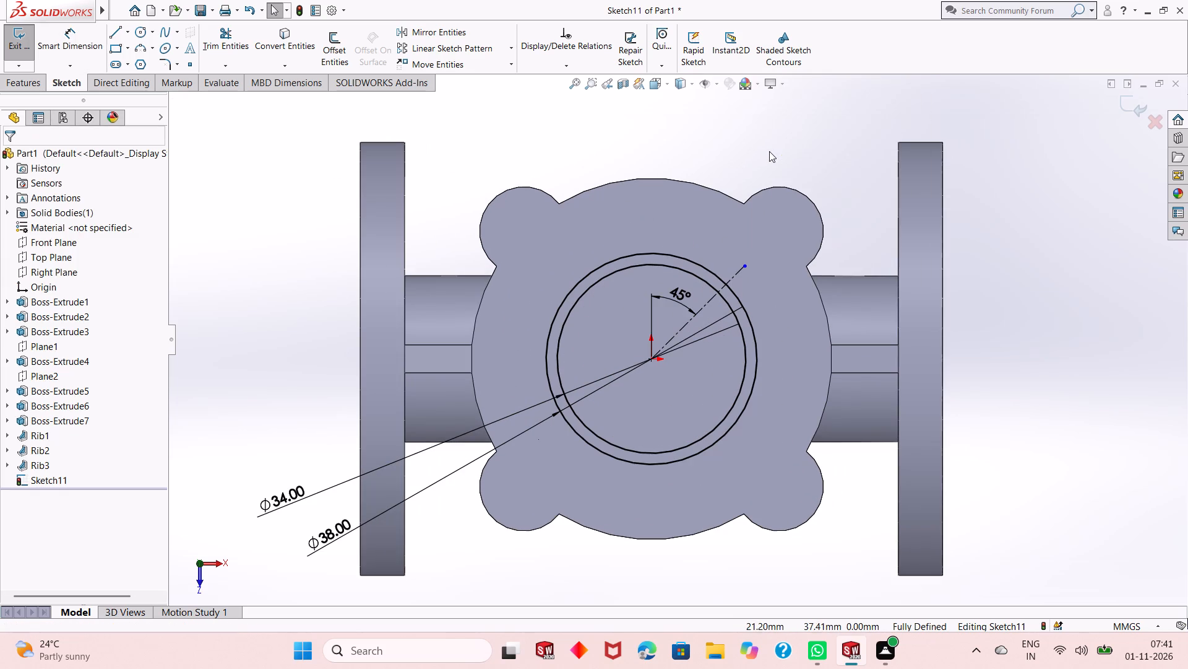
Offset the 45° centerline by 6 mm in both directions, with dimensions added.
left_click(328, 43)
left_click(713, 294)
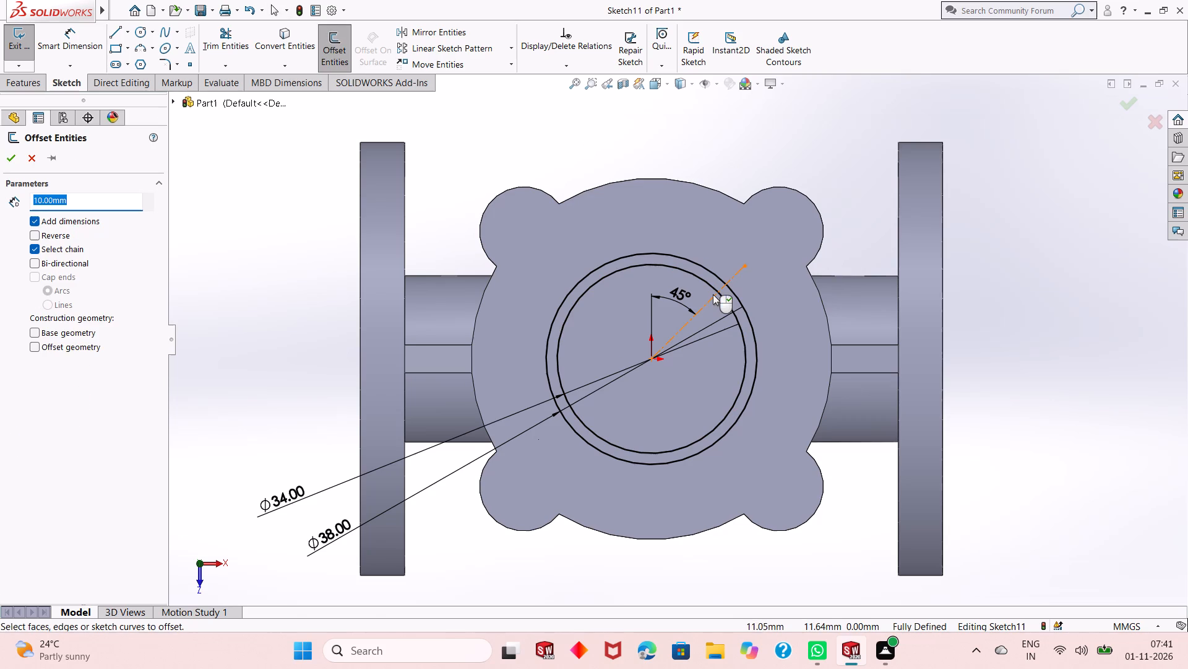
left_click(66, 262)
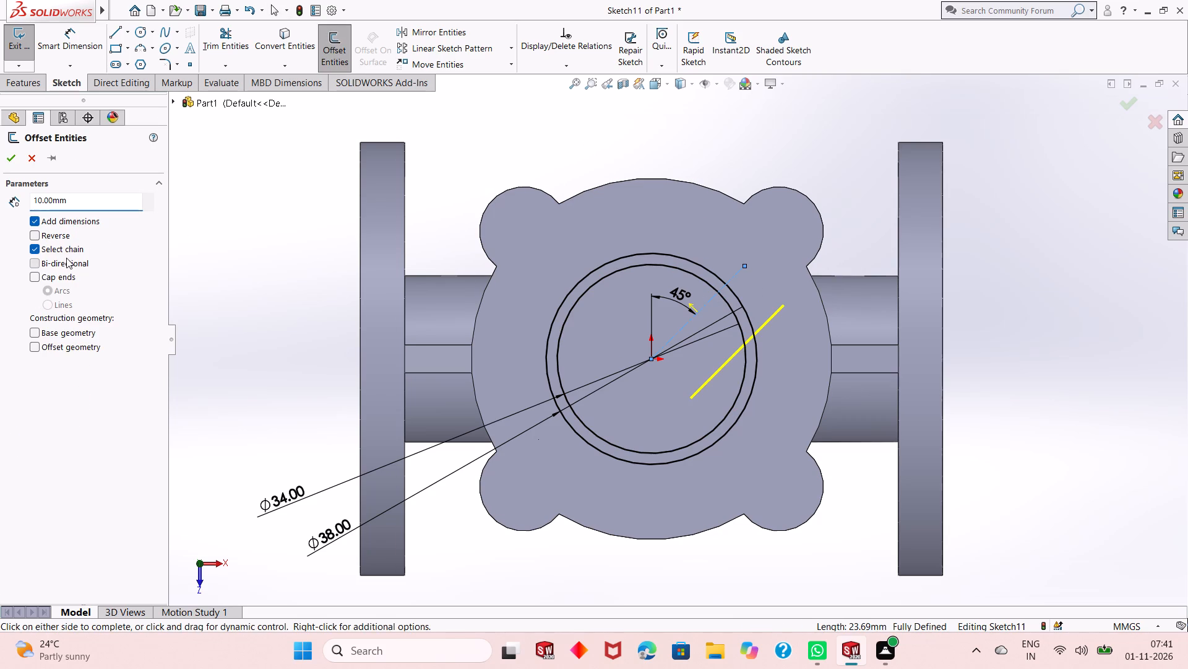
double_click(83, 200)
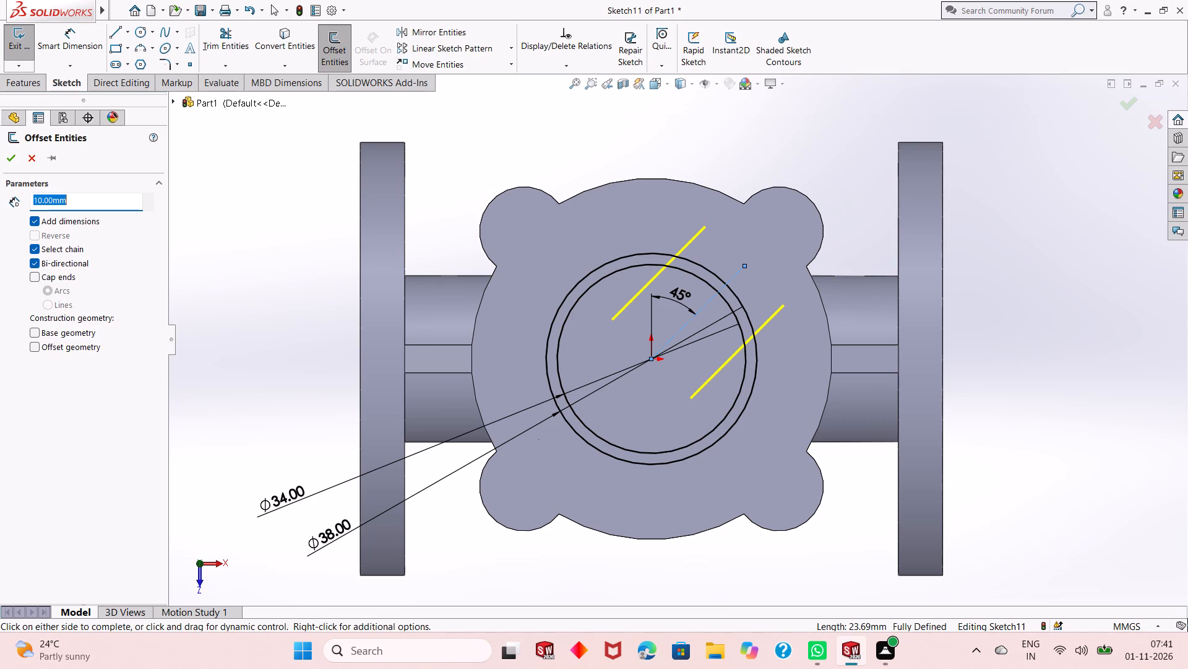
key("6")
key("Return")
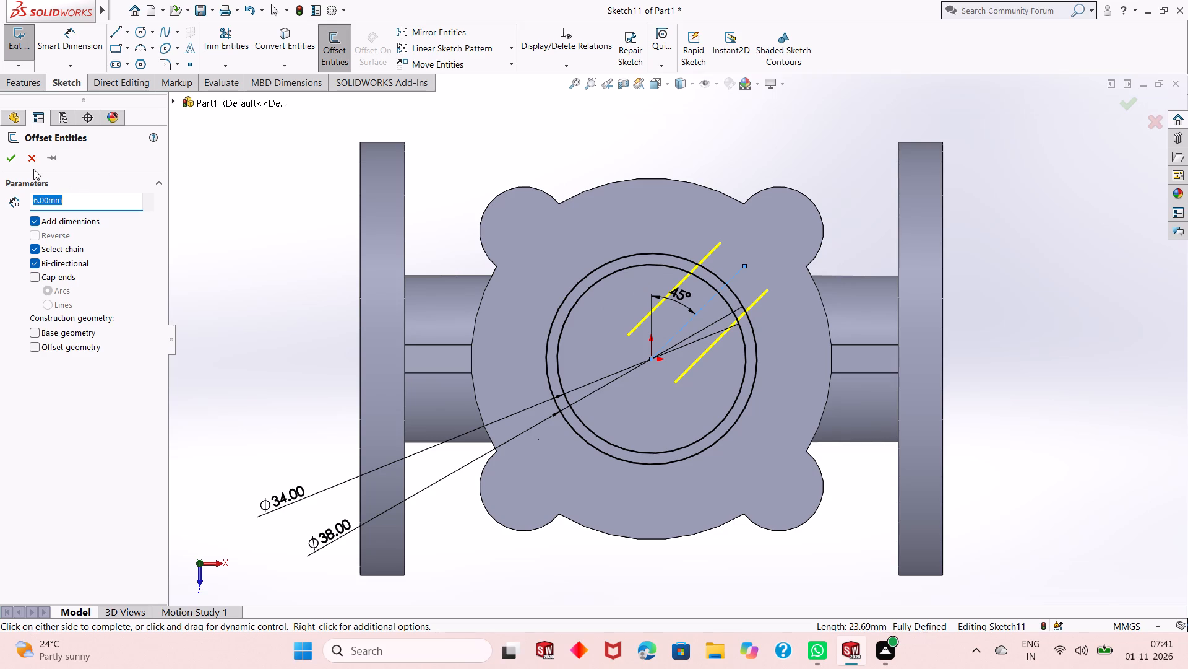
left_click(6, 164)
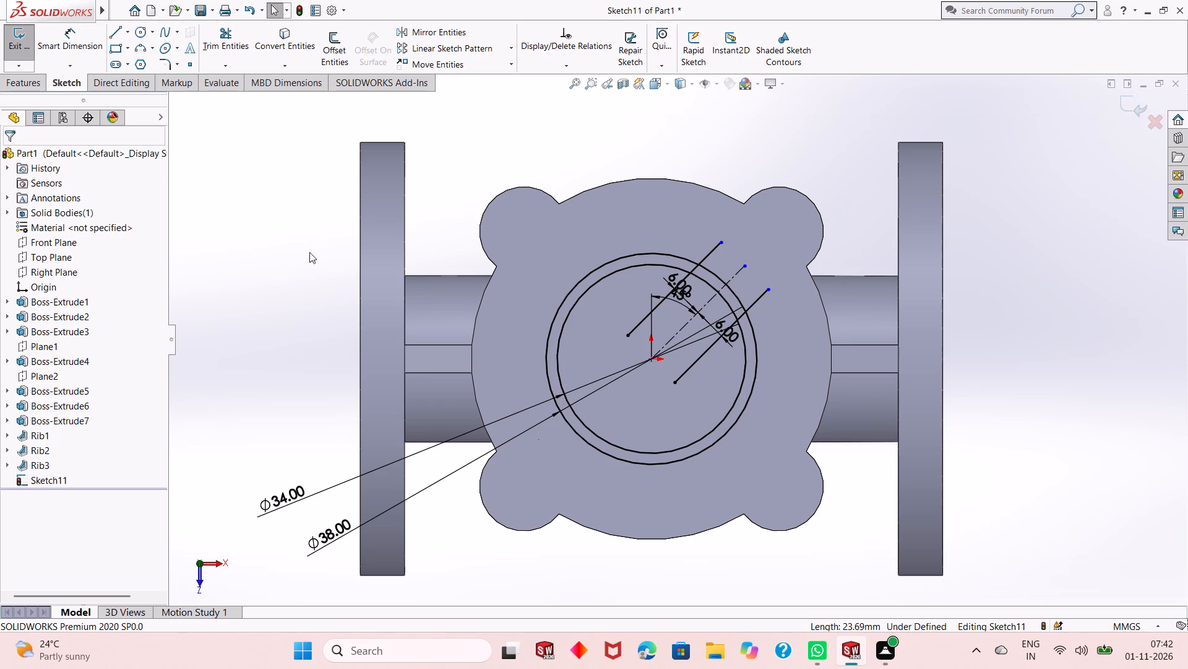
Trim both offset lines inside the 34 mm circle and outside the 38 mm circle, keeping the short segments between the circles.
scroll(704, 307, "down", 1)
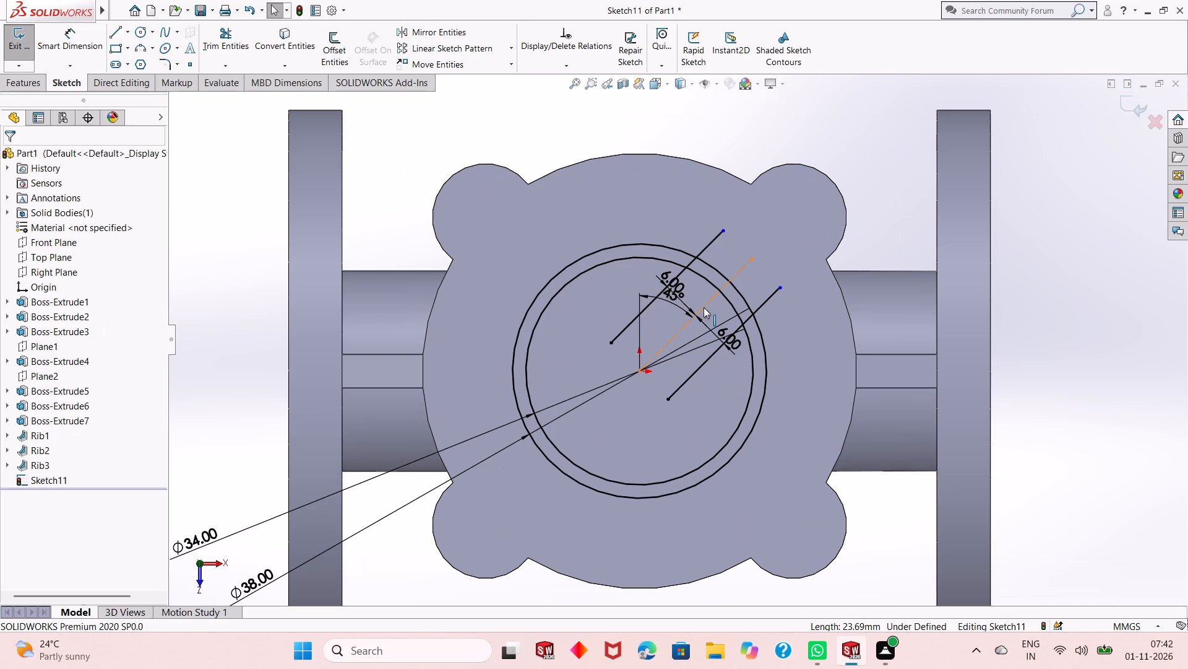
left_click(233, 43)
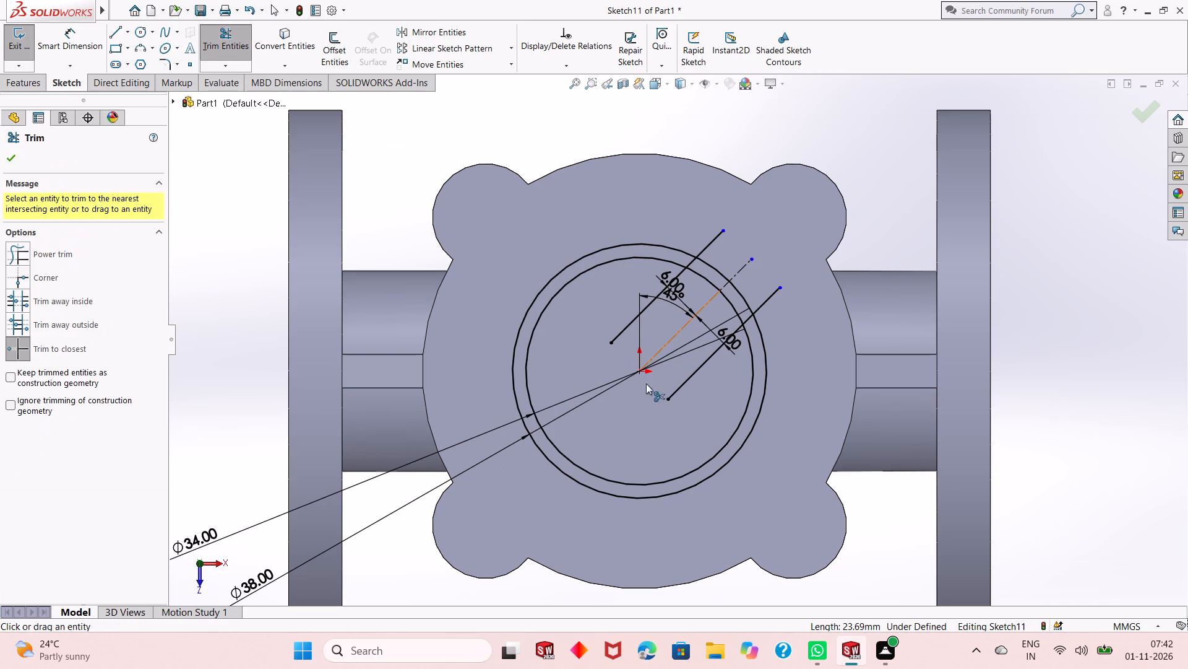
left_click(678, 387)
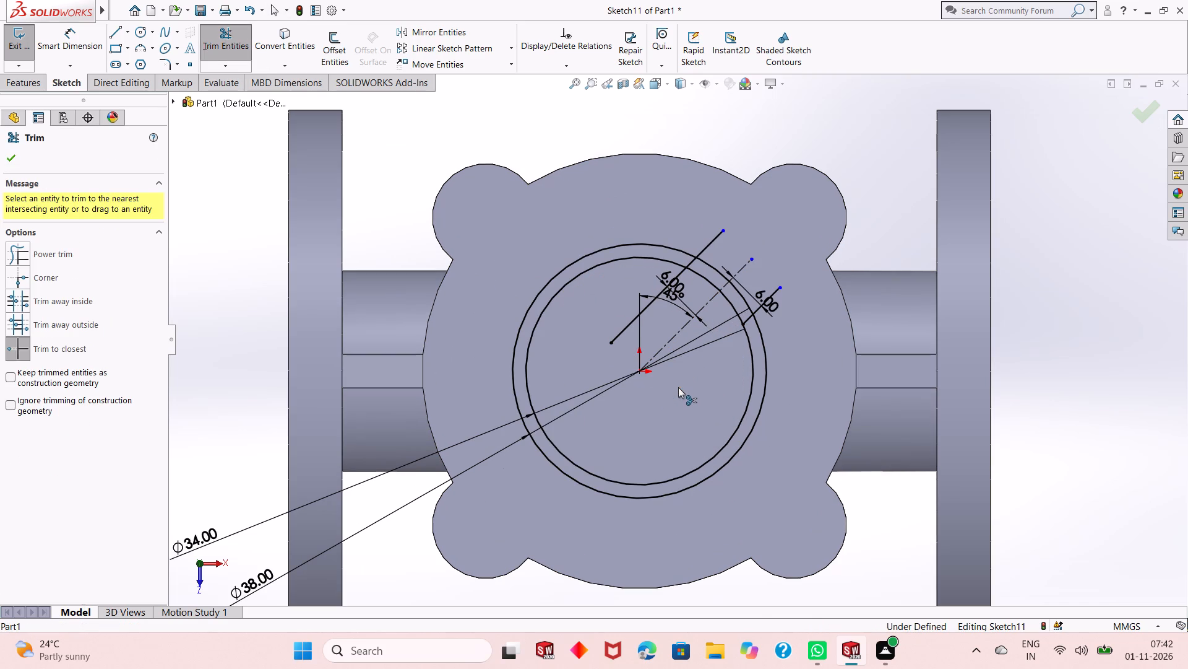
left_click(643, 309)
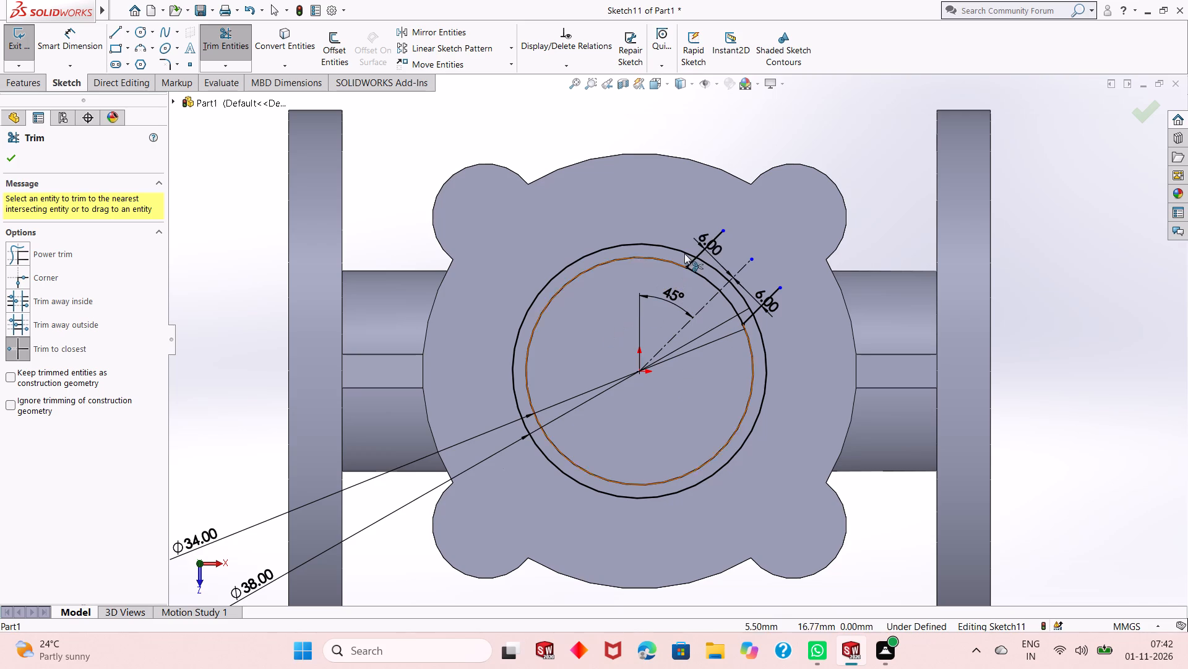
scroll(747, 282, "down", 3)
left_click(679, 216)
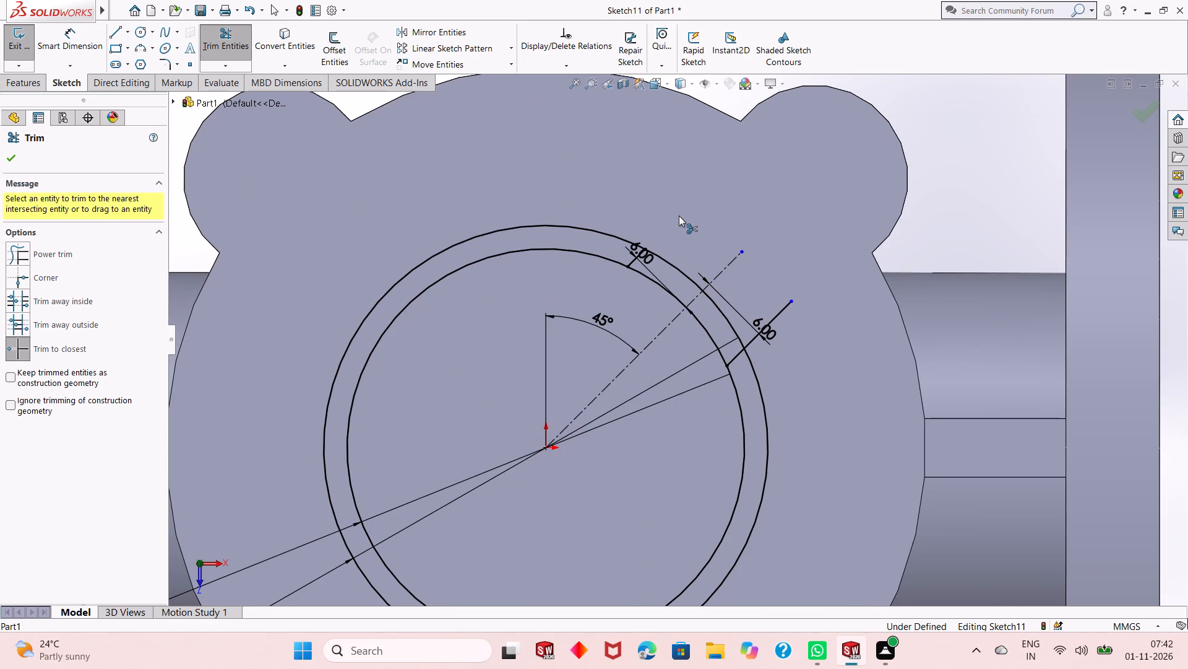
left_click(775, 317)
Trim the 34 mm circle's arc between the two short offset segments to open the first notch.
left_click(699, 328)
left_click(703, 327)
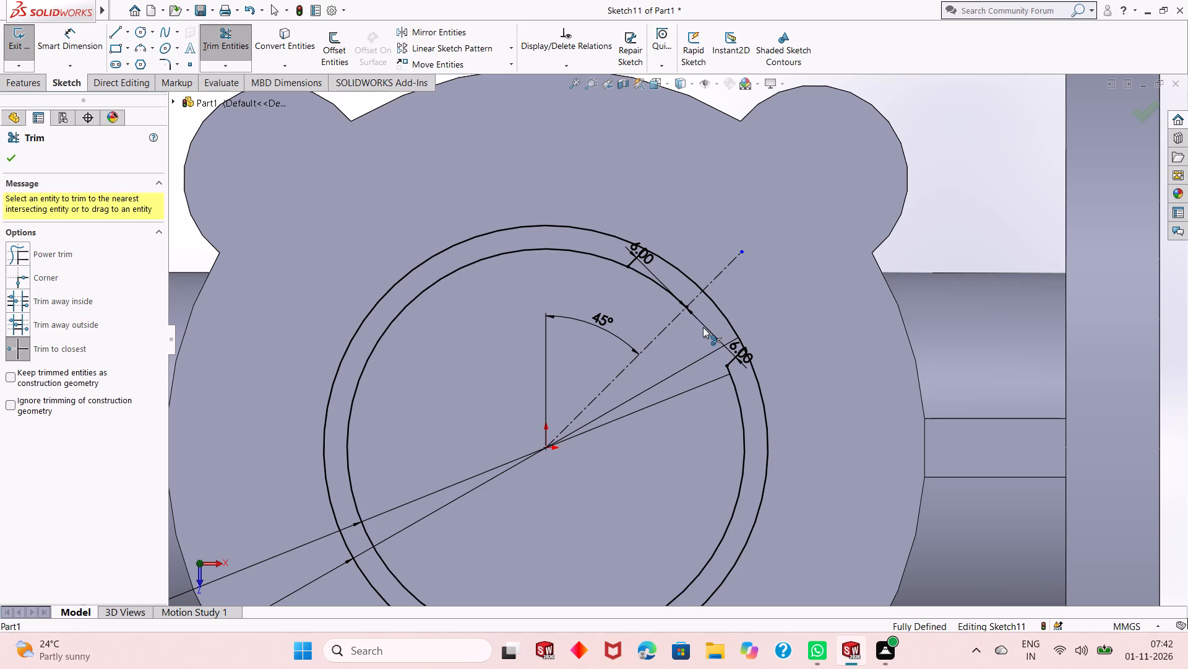
left_click(663, 286)
scroll(656, 329, "up", 2)
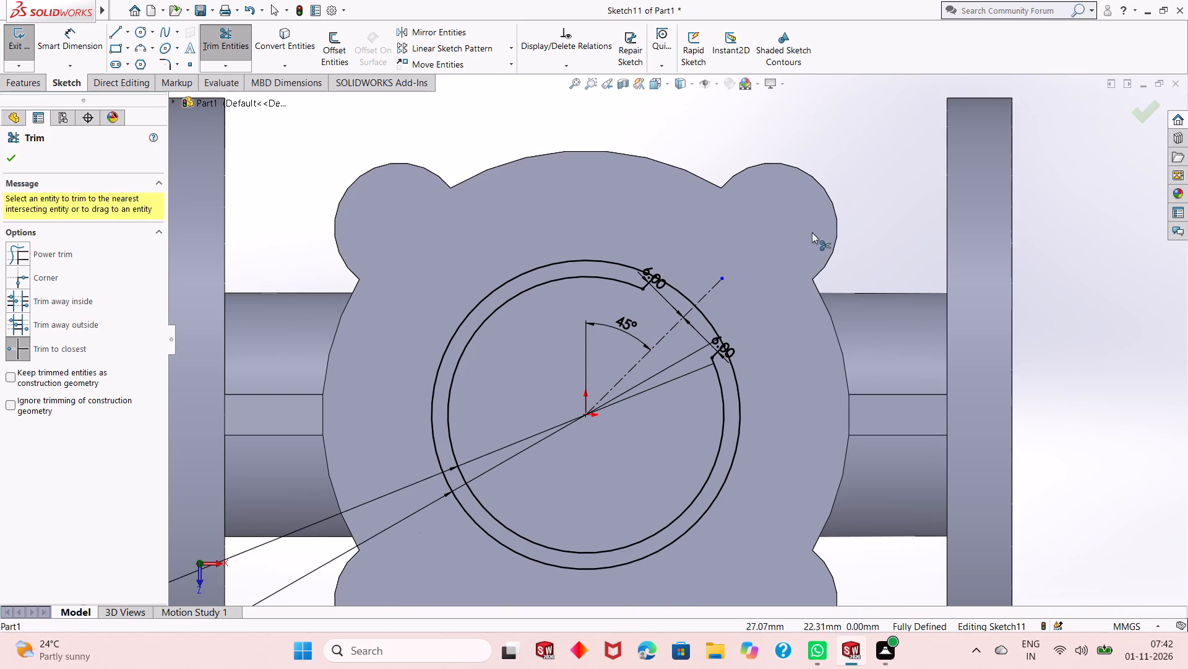
right_click(861, 215)
left_click(872, 251)
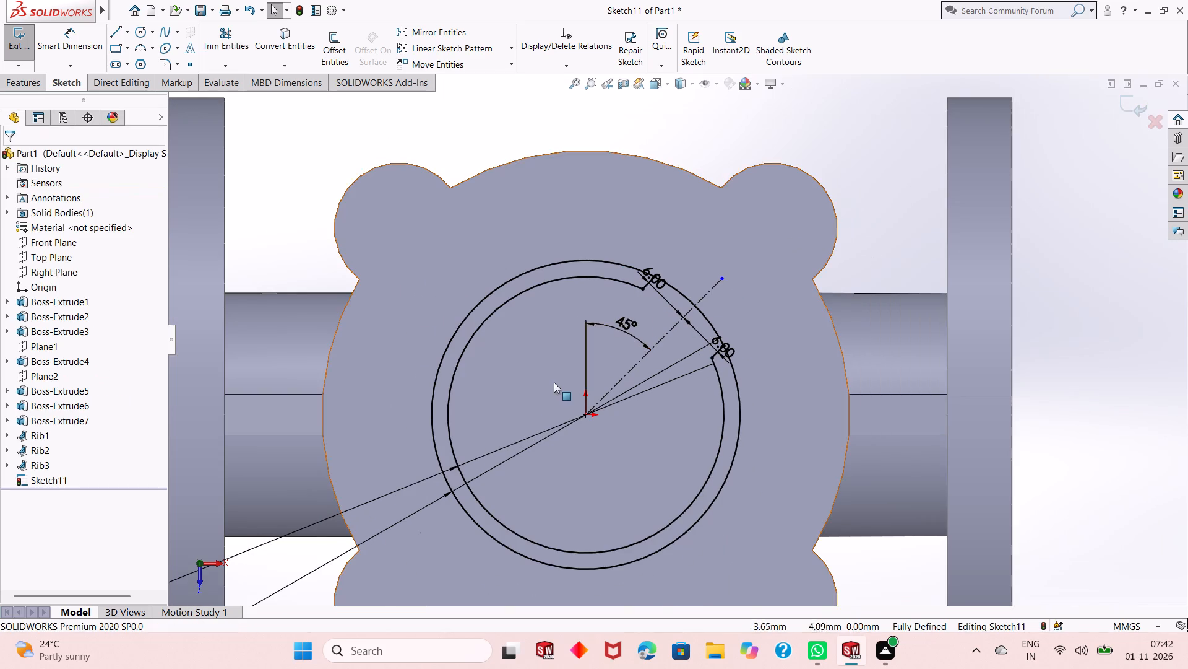
Circular-pattern the two short notch lines about the origin with 4 equally spaced instances over 360°.
scroll(554, 398, "down", 3)
scroll(788, 147, "down", 3)
scroll(767, 242, "down", 2)
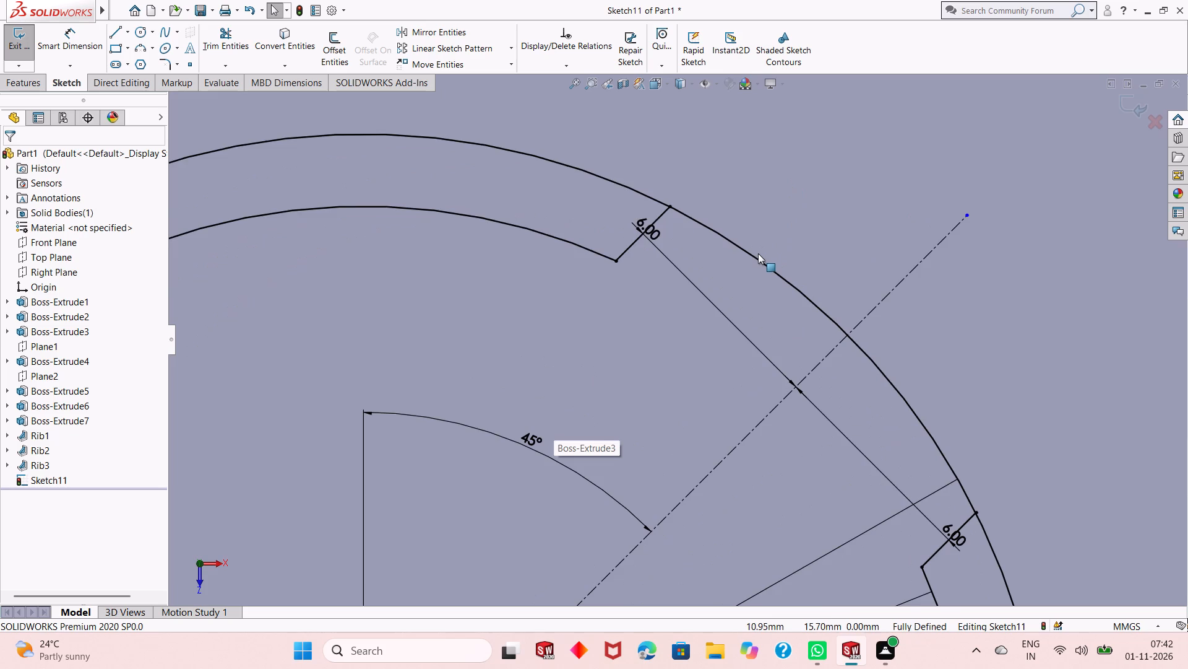
scroll(758, 253, "up", 5)
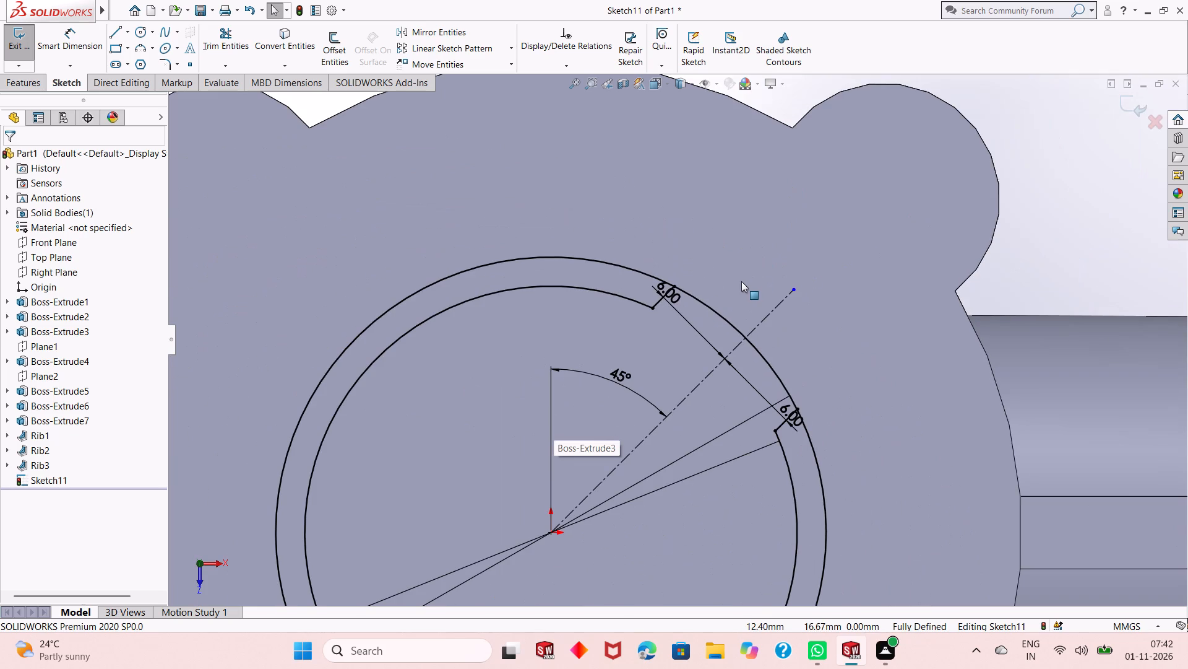
scroll(736, 335, "up", 1)
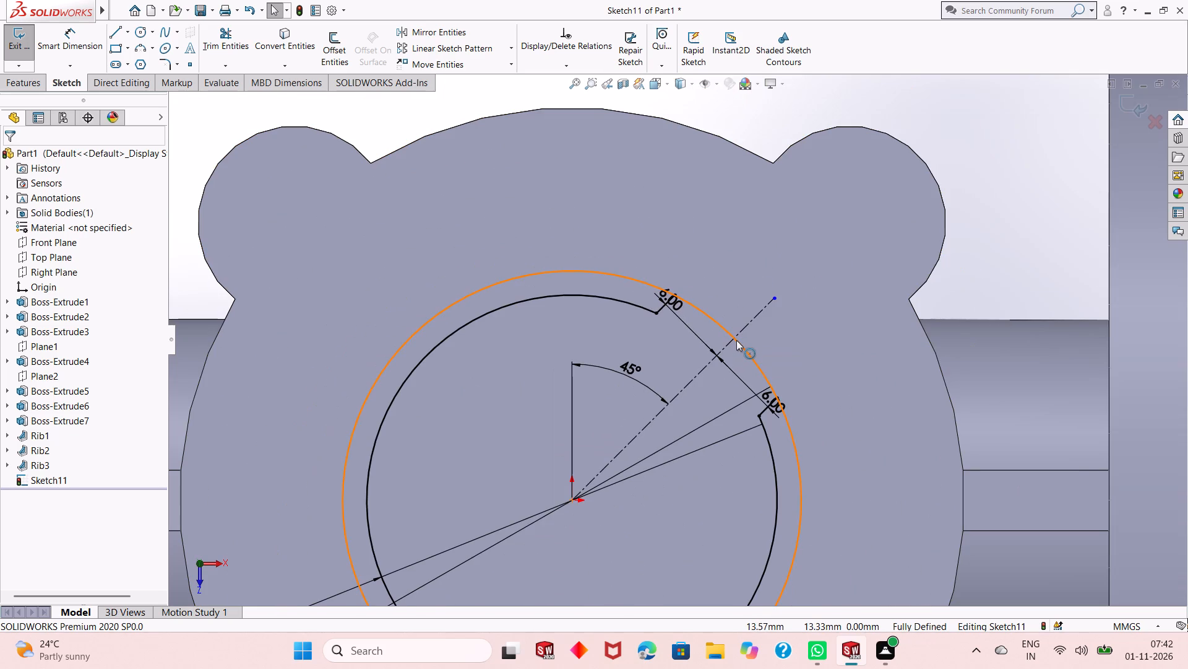
left_click(660, 306)
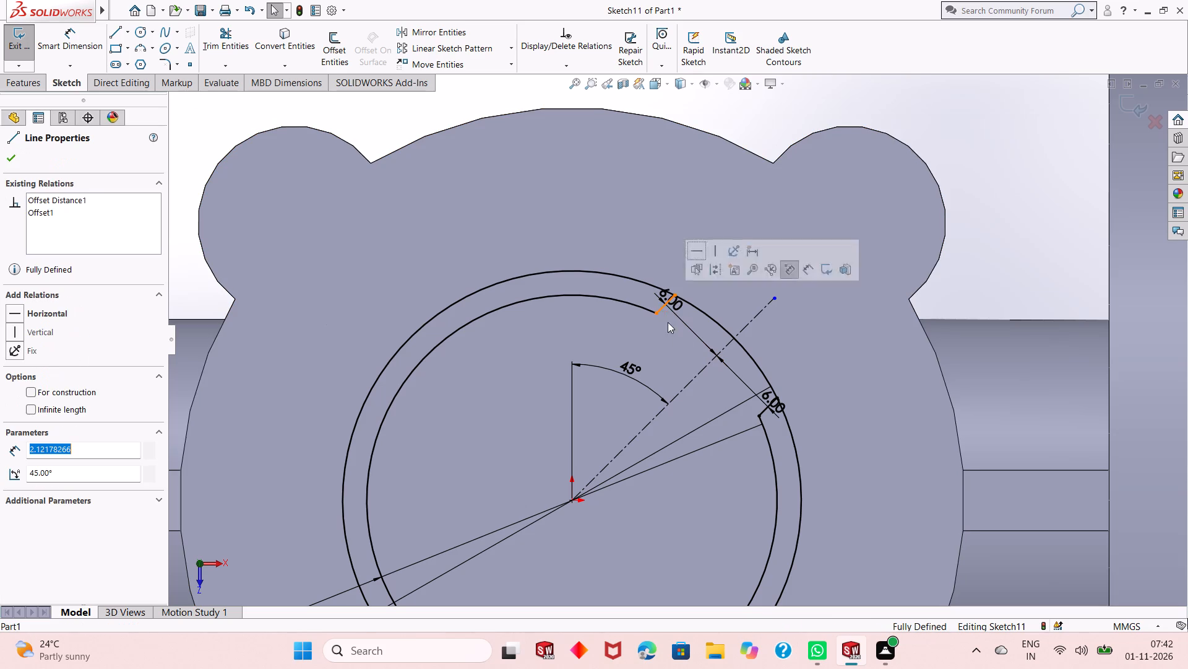
left_click(760, 411, "ctrl")
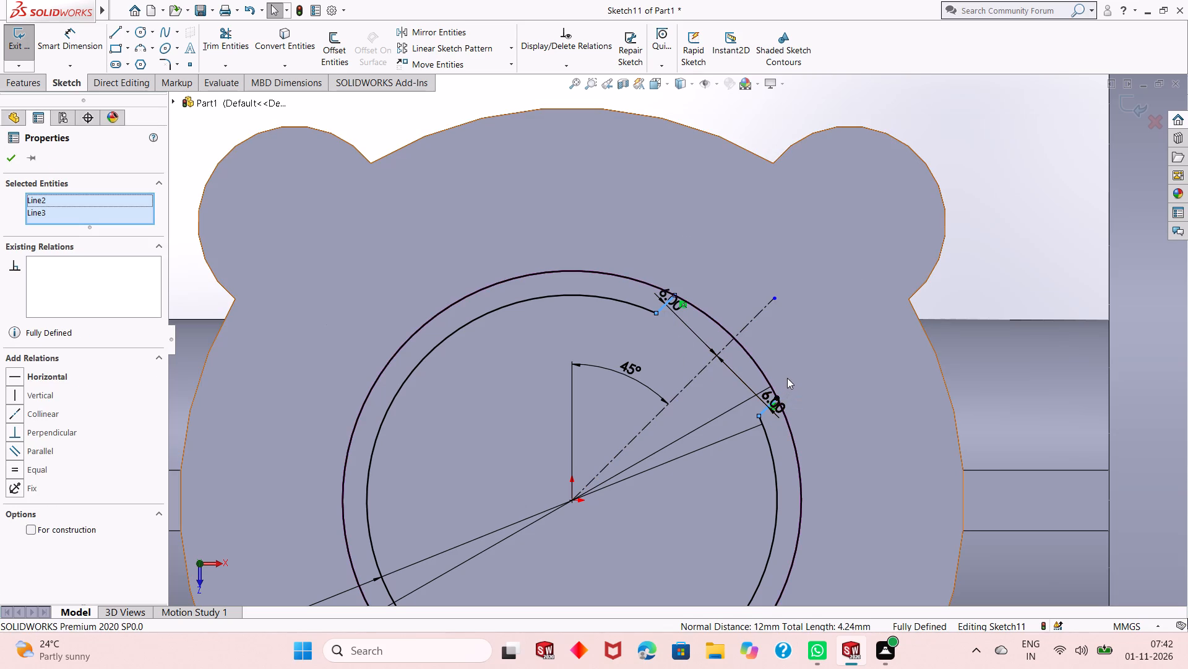
left_click(512, 48)
left_click(504, 82)
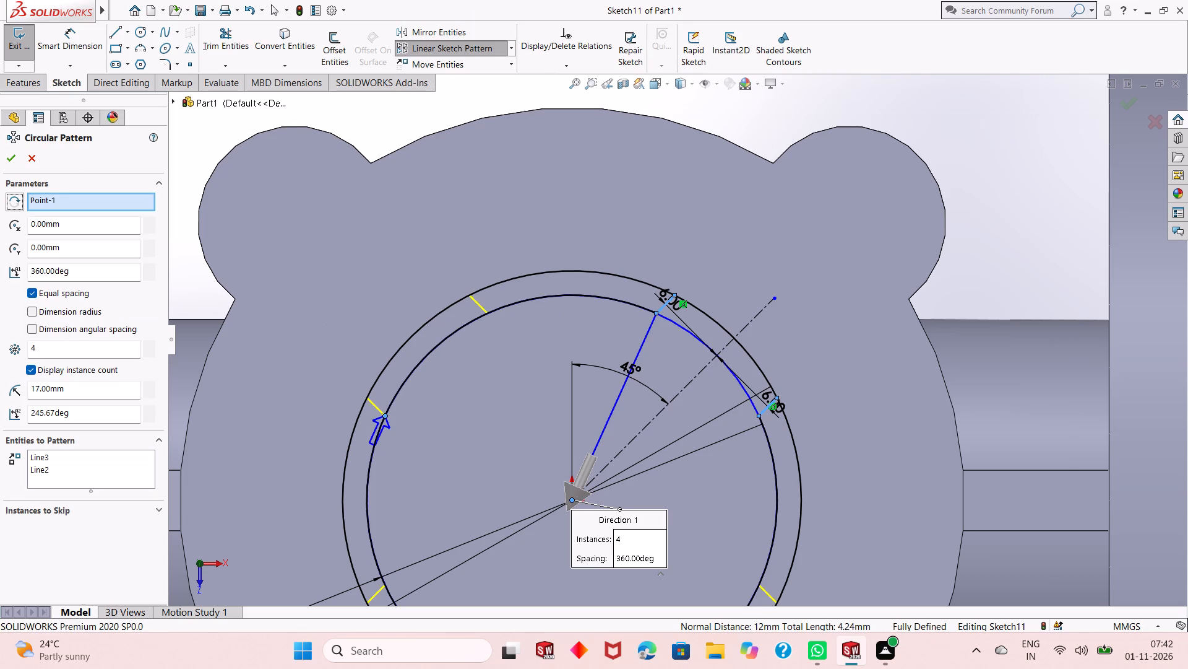
left_click(9, 157)
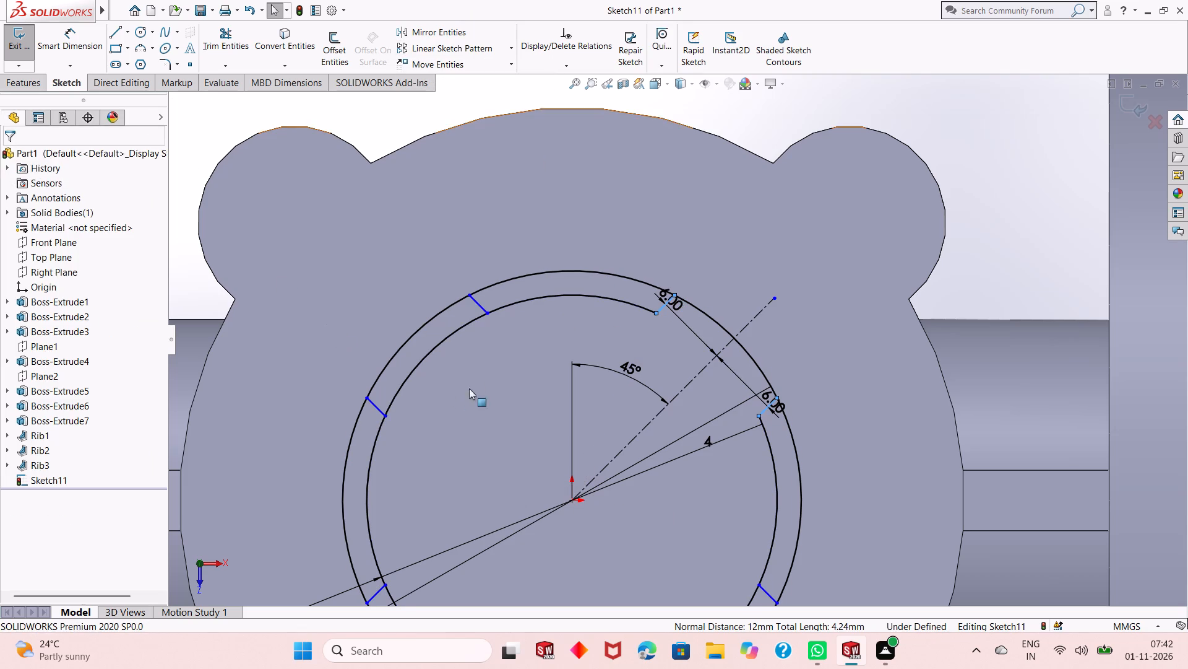
Trim the 34 mm circle's arcs between the patterned line pairs to open the remaining three notches.
scroll(497, 362, "up", 2)
left_click(225, 49)
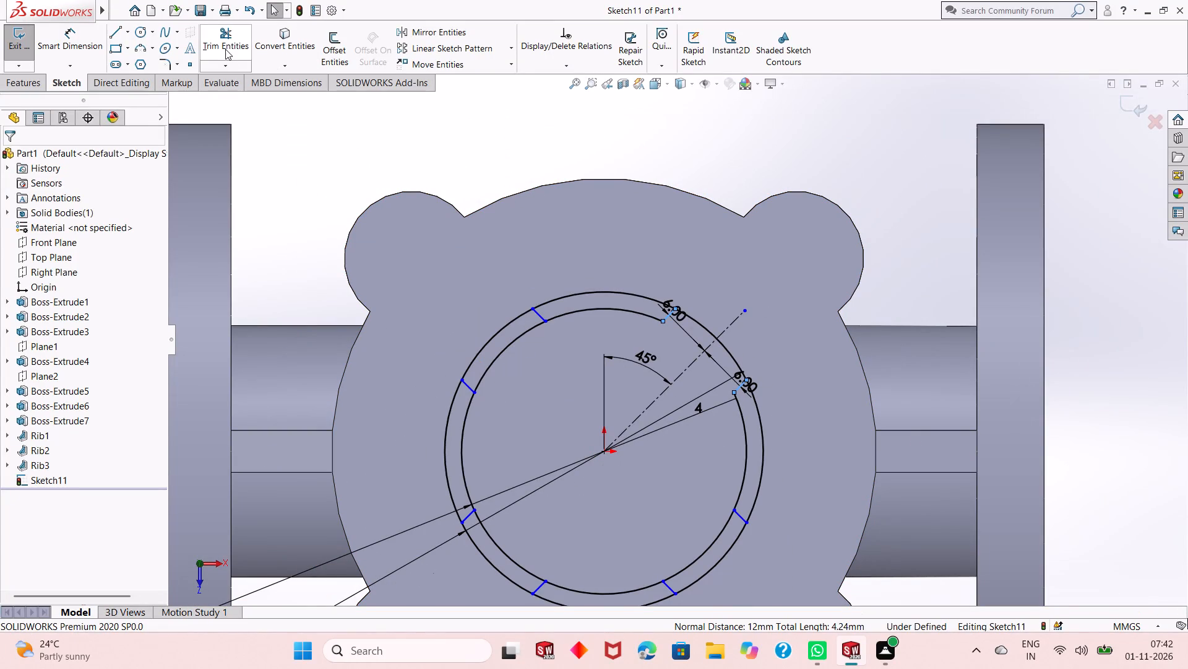
left_click(520, 334)
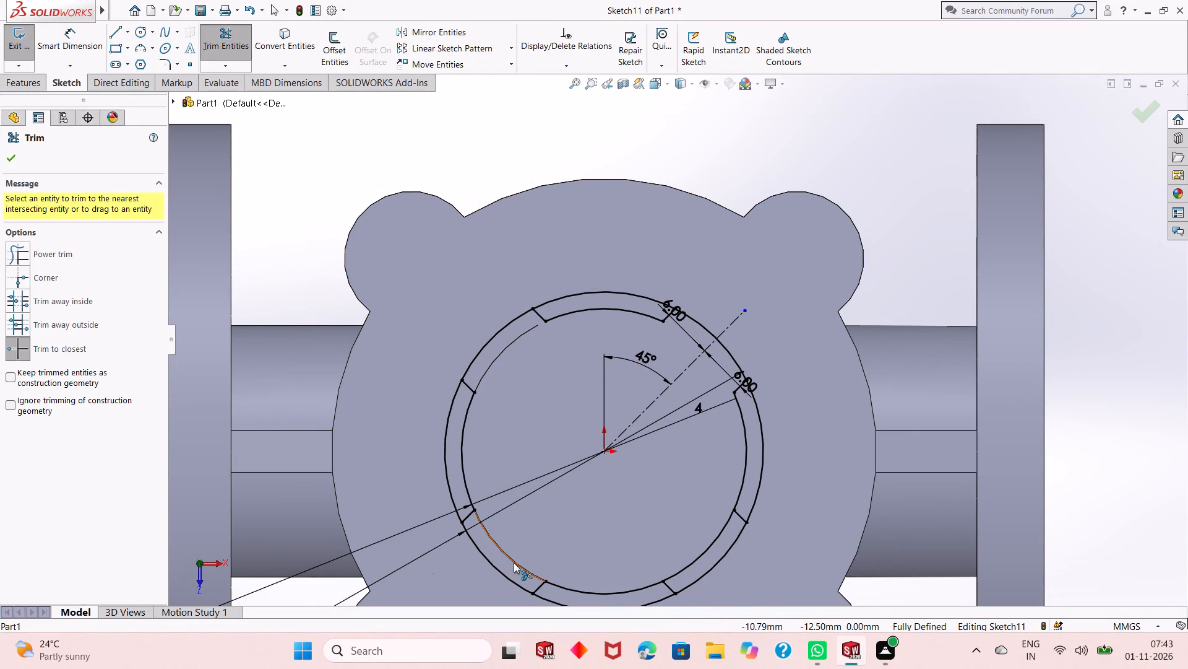
left_click(514, 562)
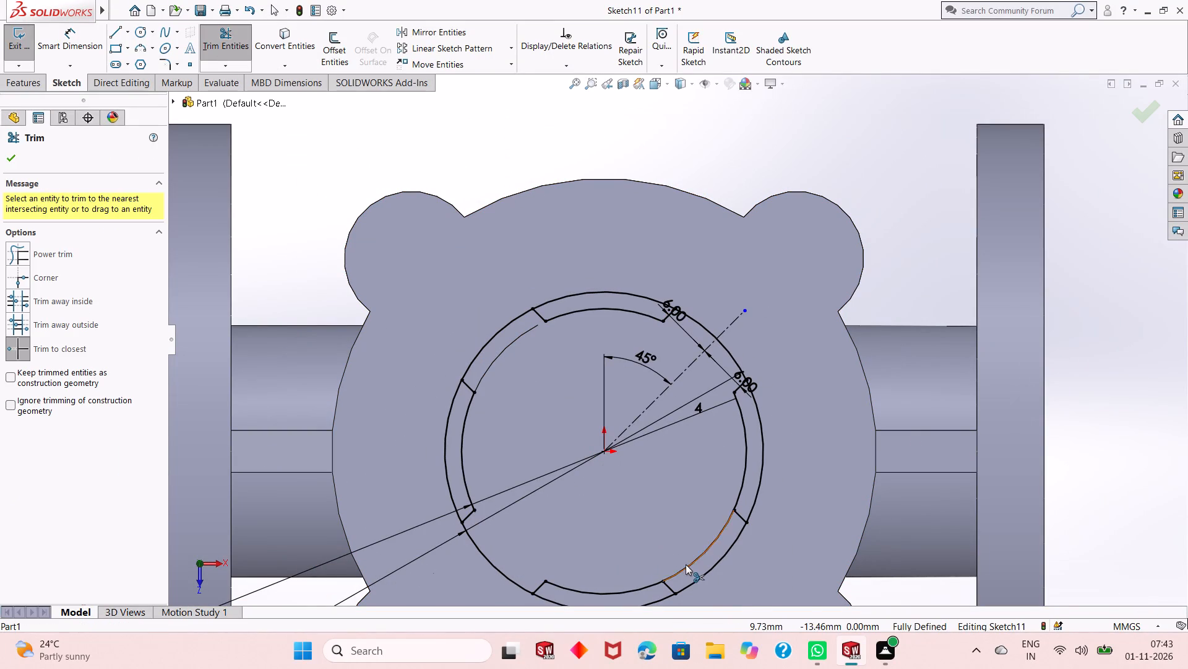
left_click(686, 564)
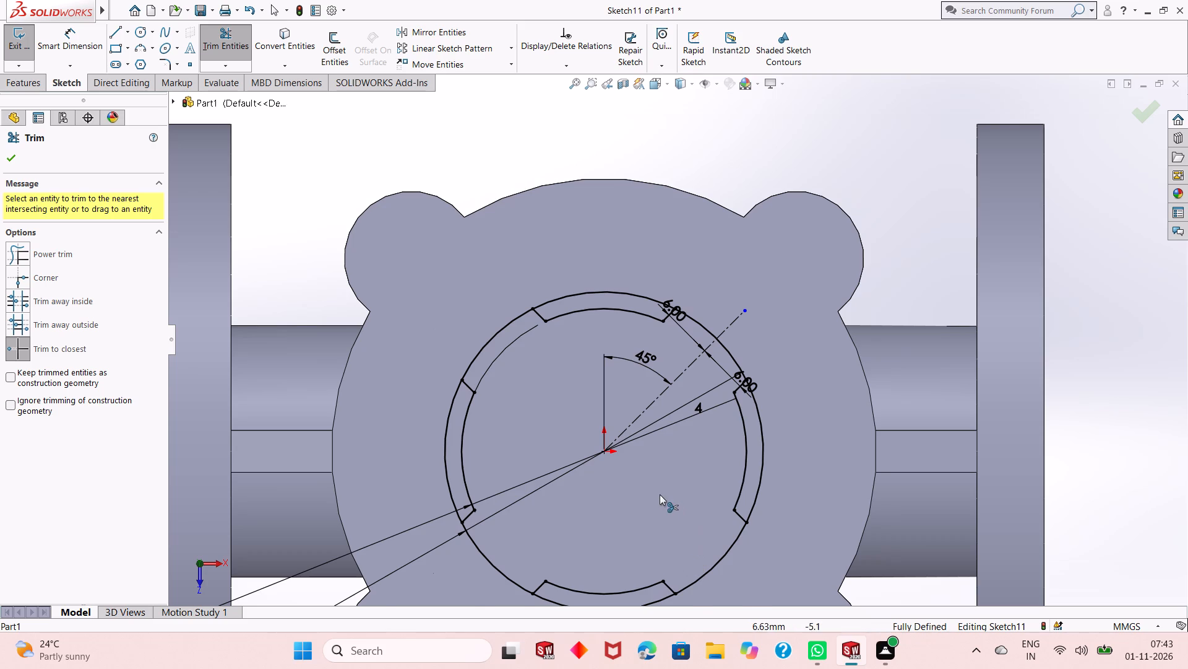
Trim the four arcs of the 38 mm circle between the notches, leaving a closed four-notch profile.
scroll(660, 494, "up", 2)
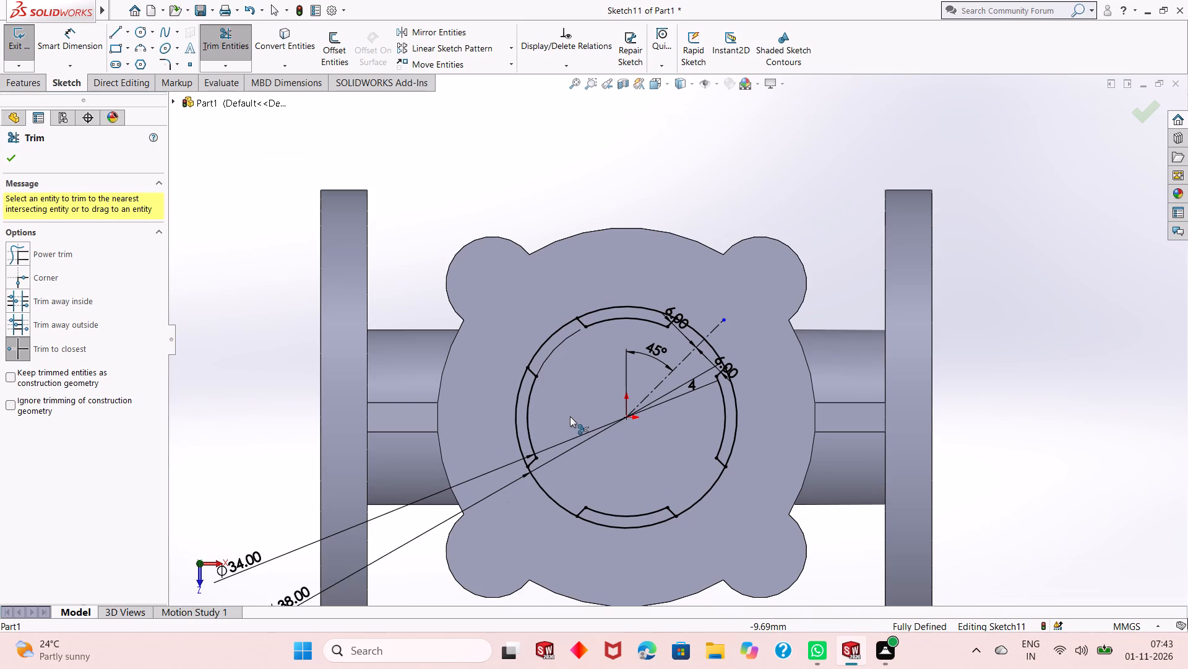
left_click(622, 310)
left_click(517, 407)
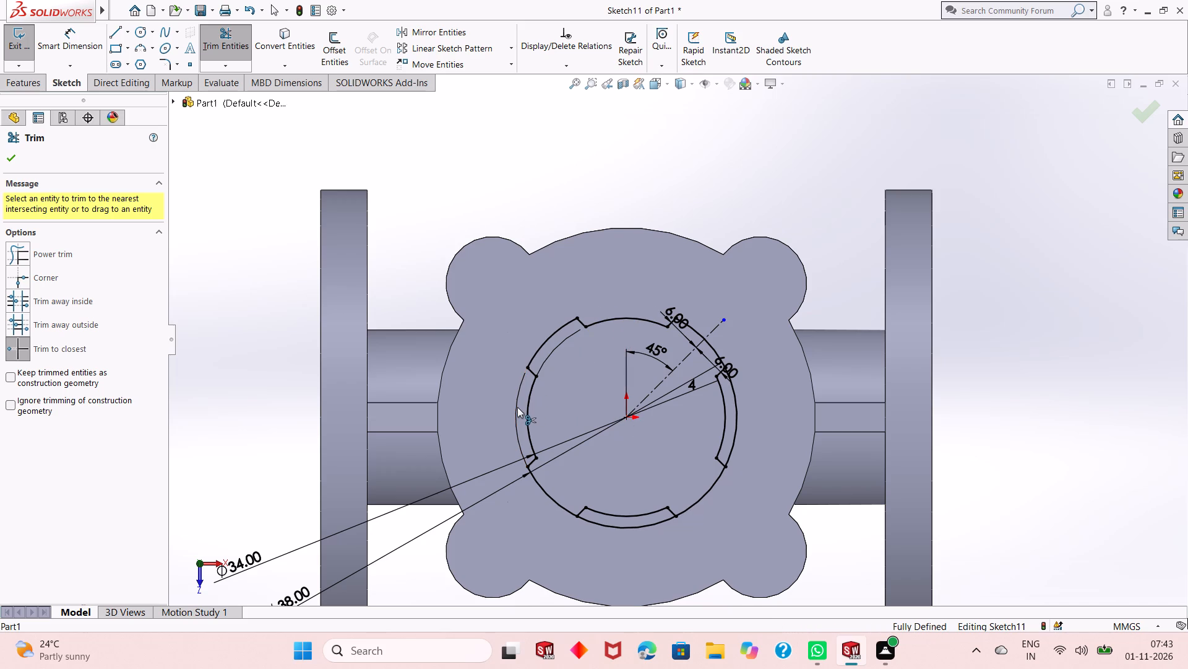
left_click(641, 525)
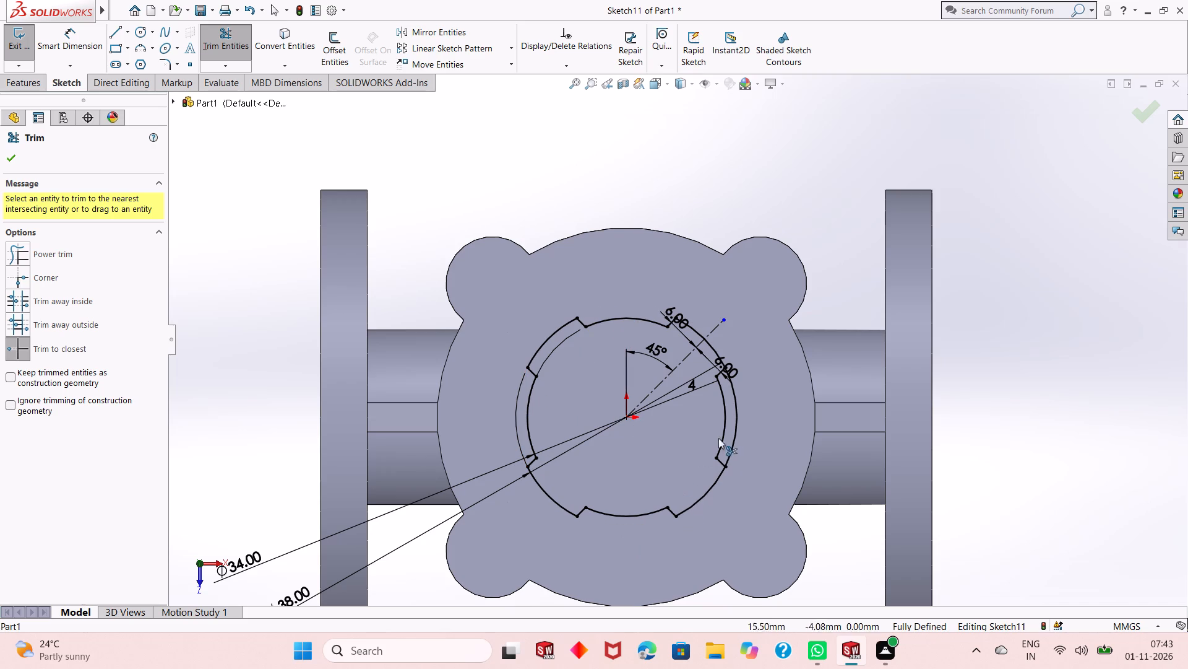
left_click(734, 416)
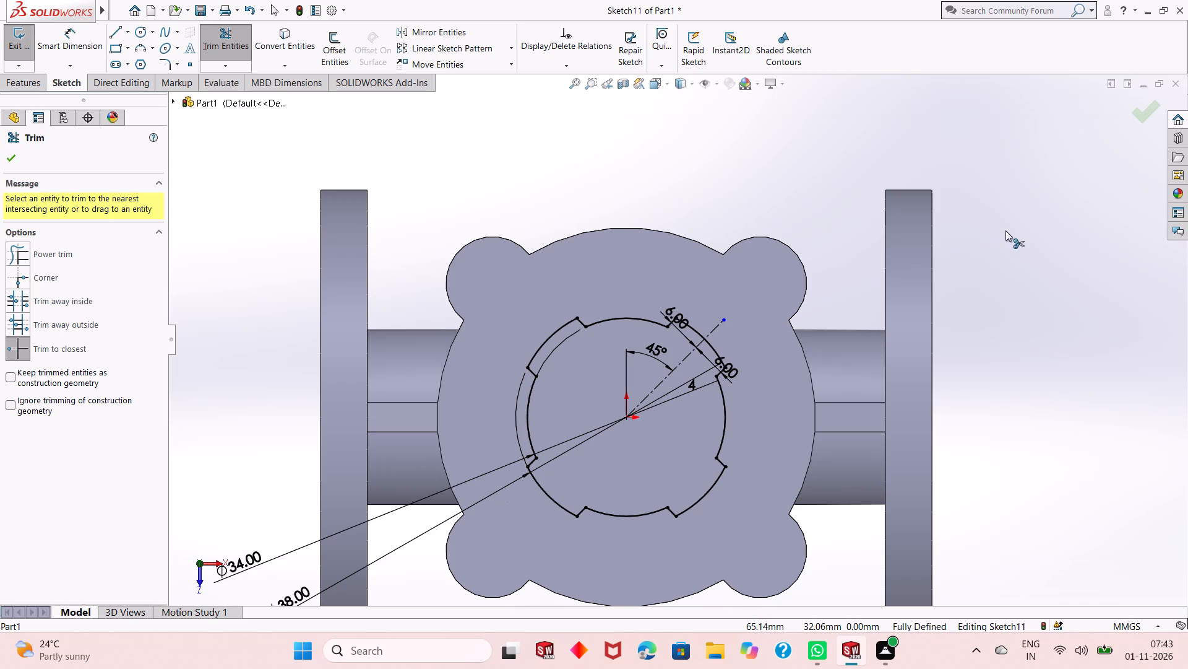
right_click(1012, 223)
left_click(1031, 264)
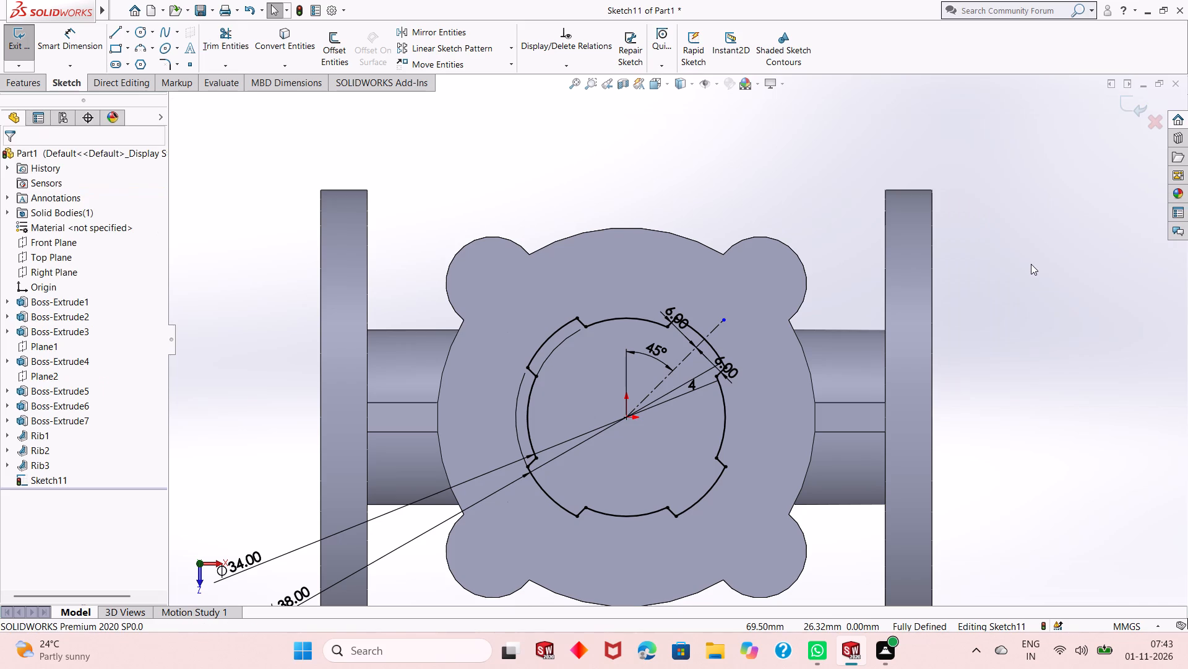
Extrude-cut the notched profile from the top flange face down into the body with a blind depth of 23 mm.
scroll(548, 481, "up", 3)
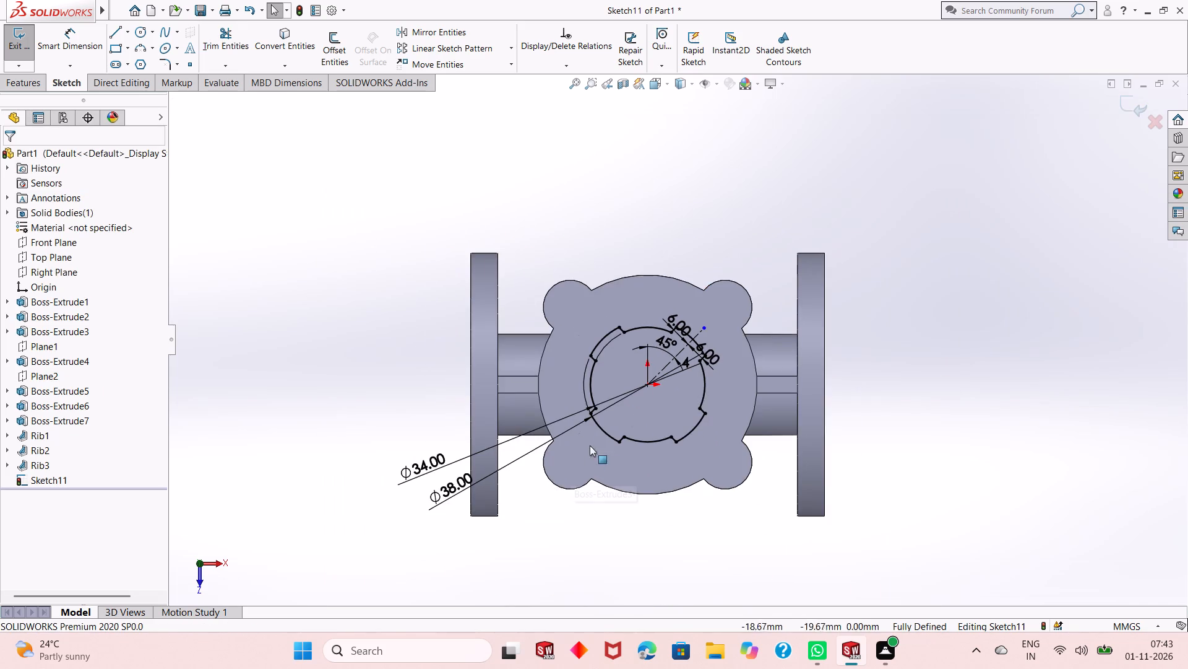
scroll(652, 389, "down", 9)
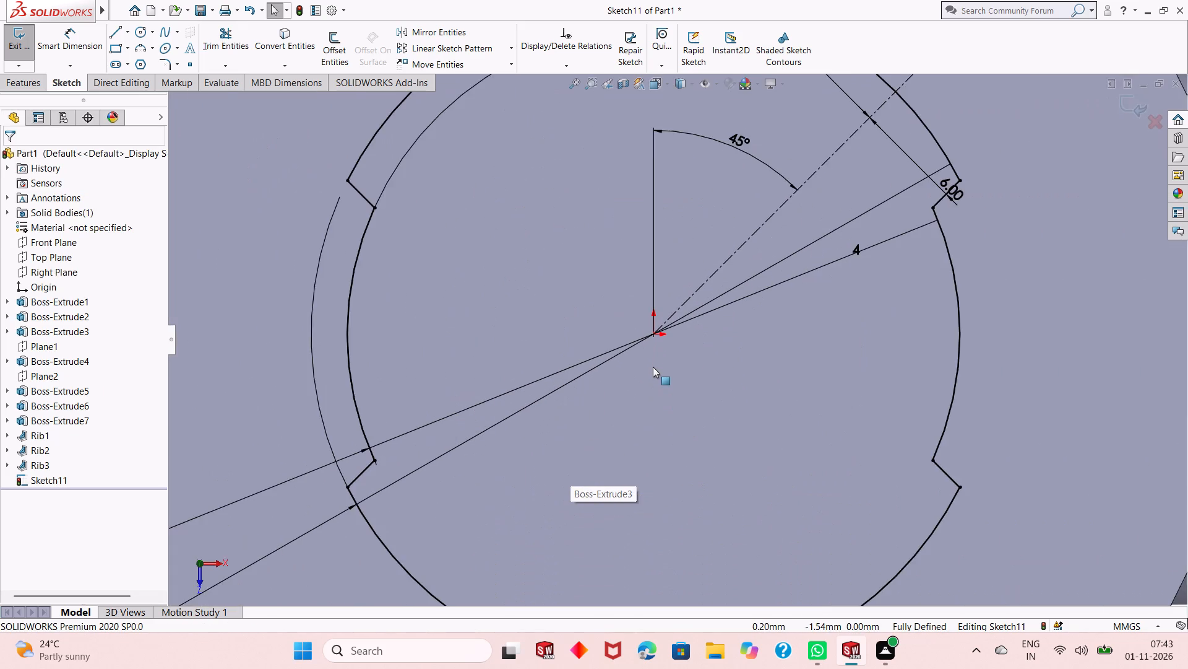
scroll(653, 367, "up", 7)
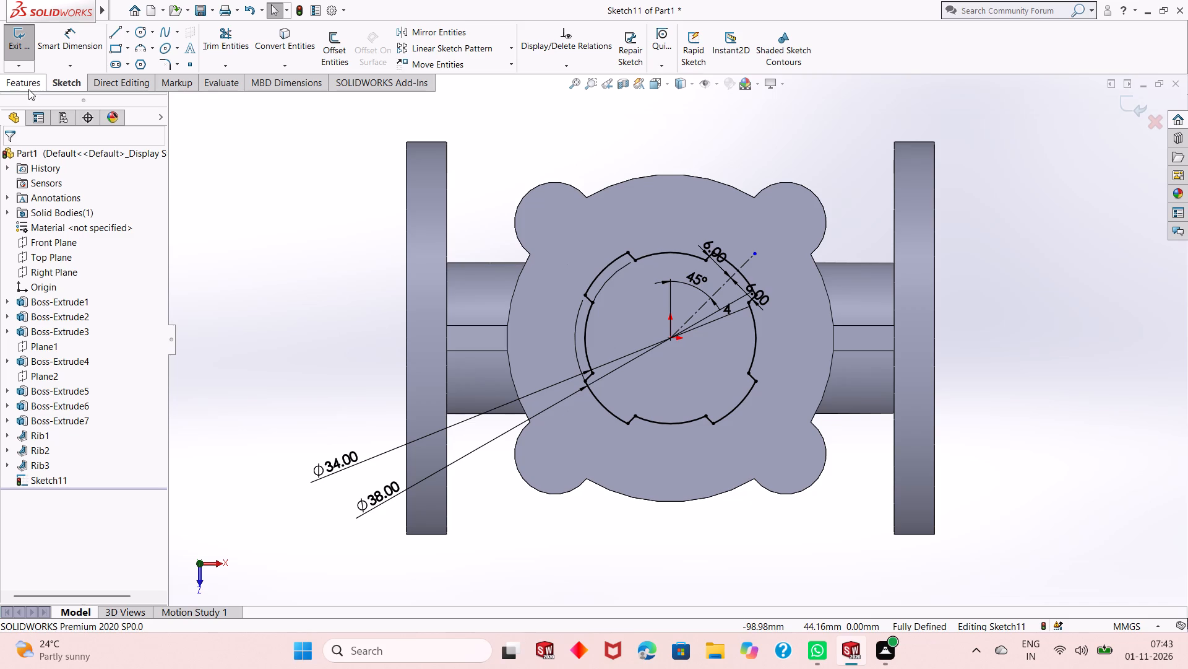
left_click(33, 82)
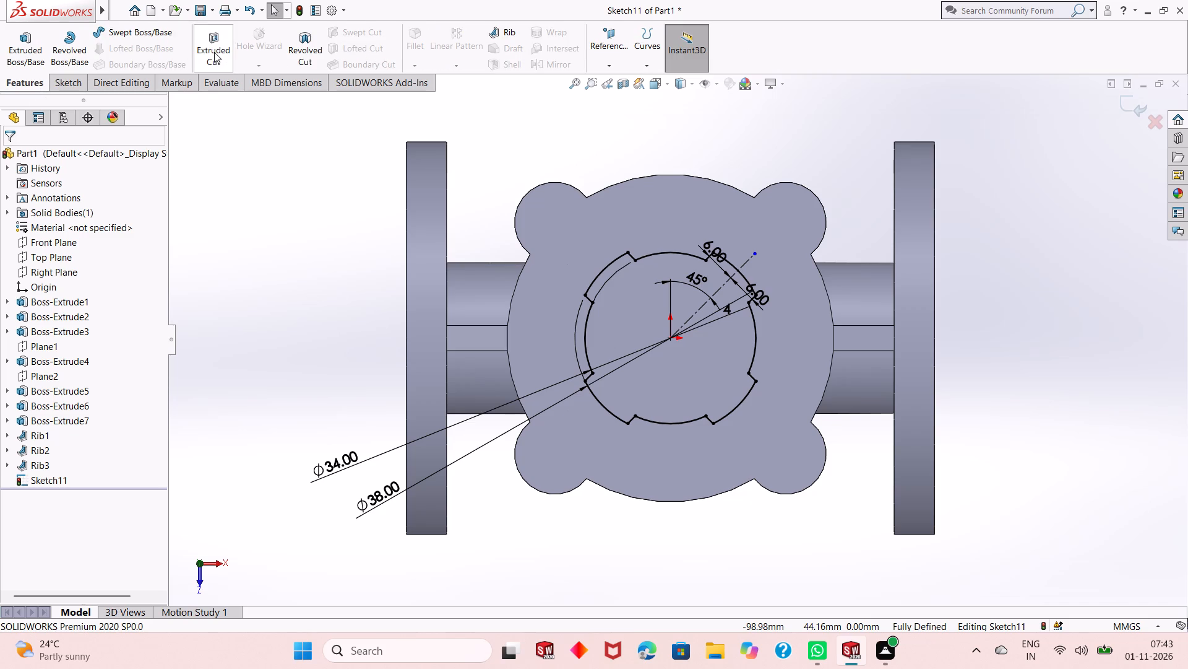
left_click(214, 52)
middle_click_drag(615, 532, 612, 370)
scroll(612, 369, "up", 4)
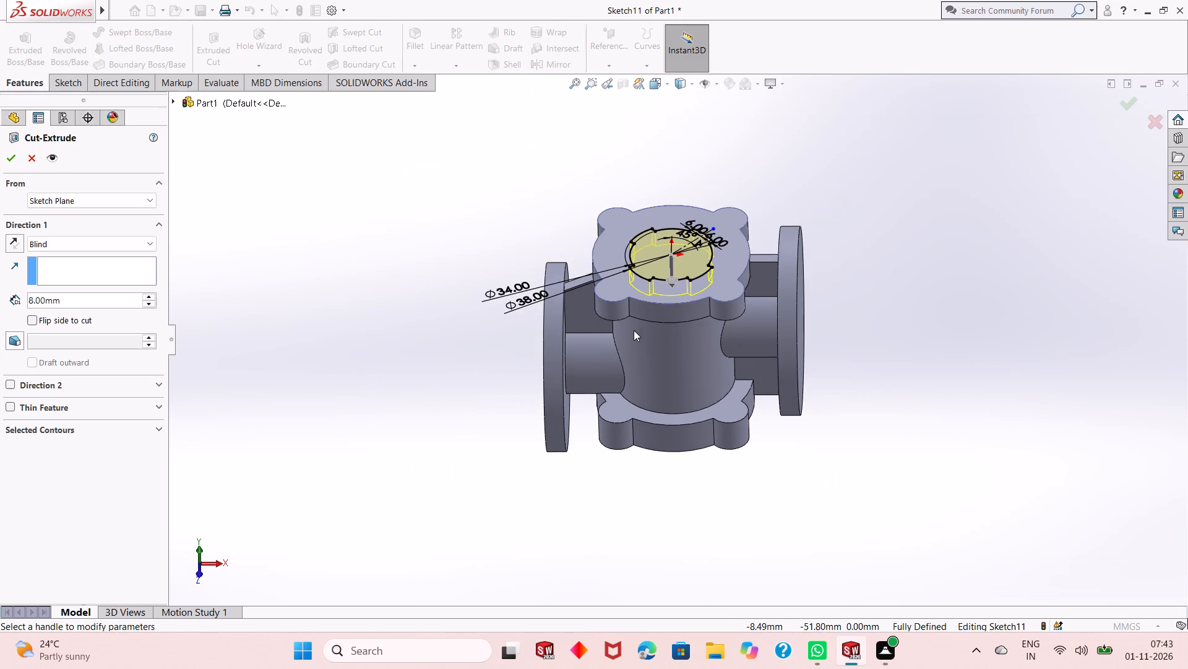
scroll(673, 229, "down", 3)
scroll(660, 312, "down", 1)
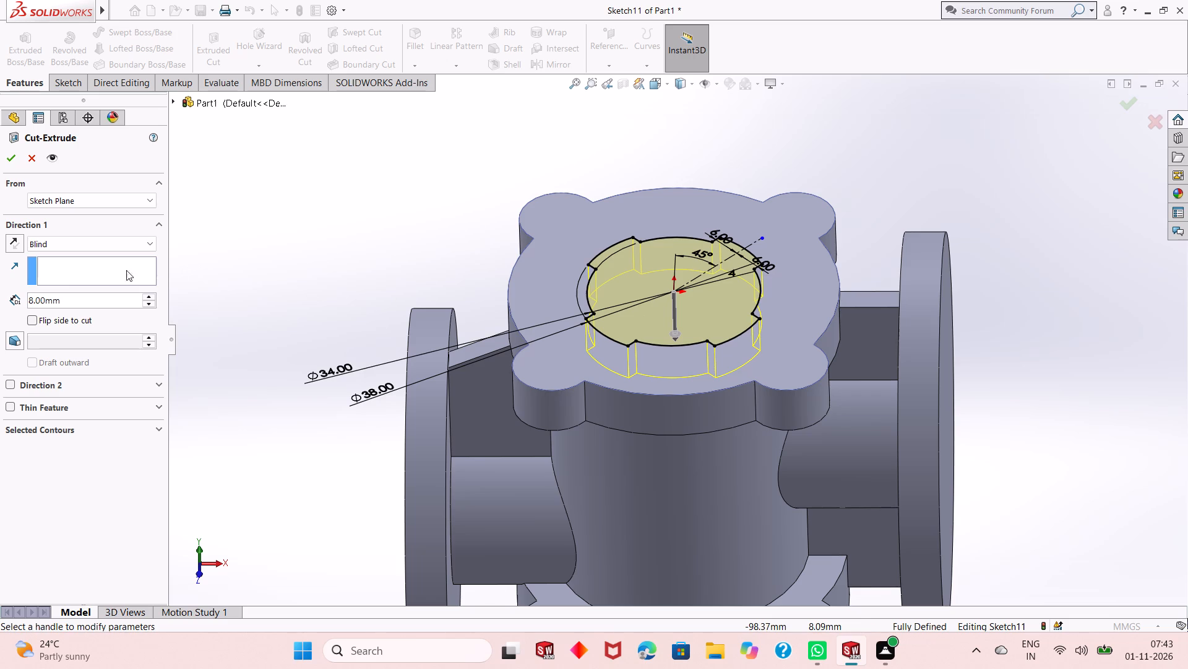
double_click(71, 301)
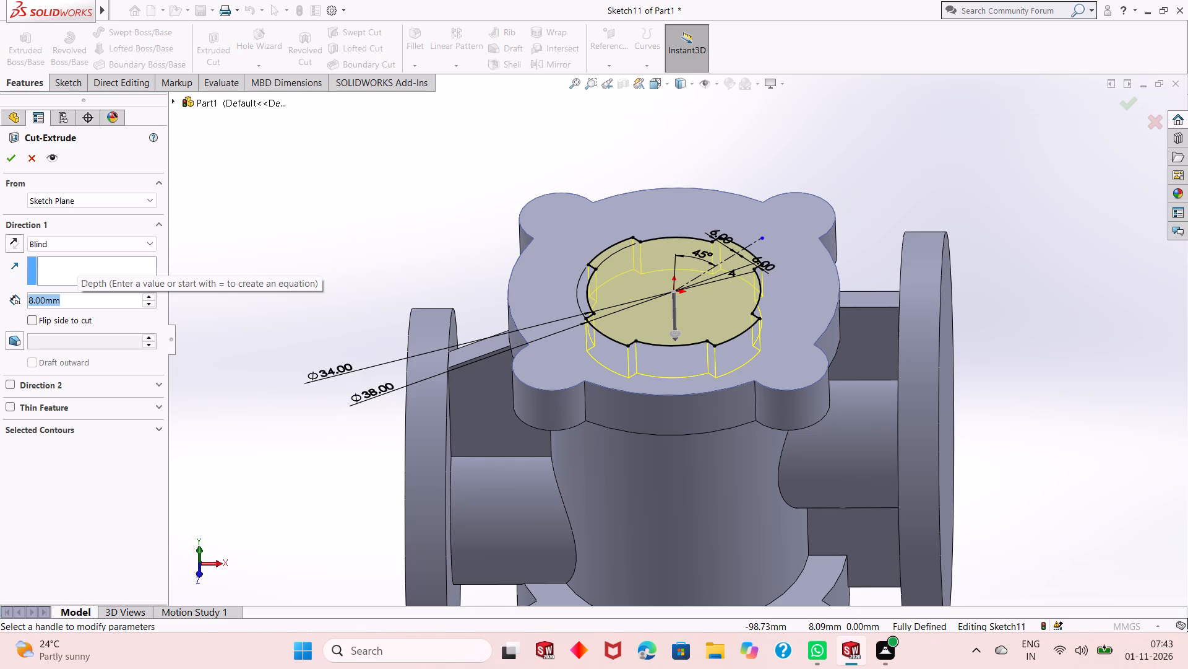
type("23")
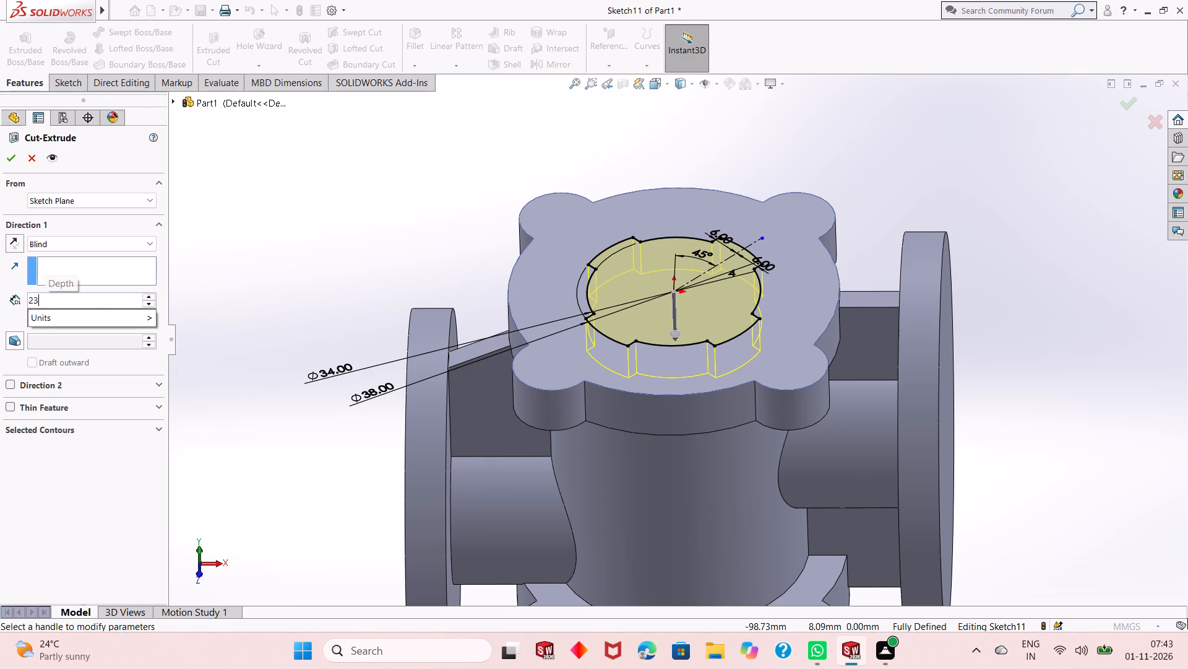
key("Return")
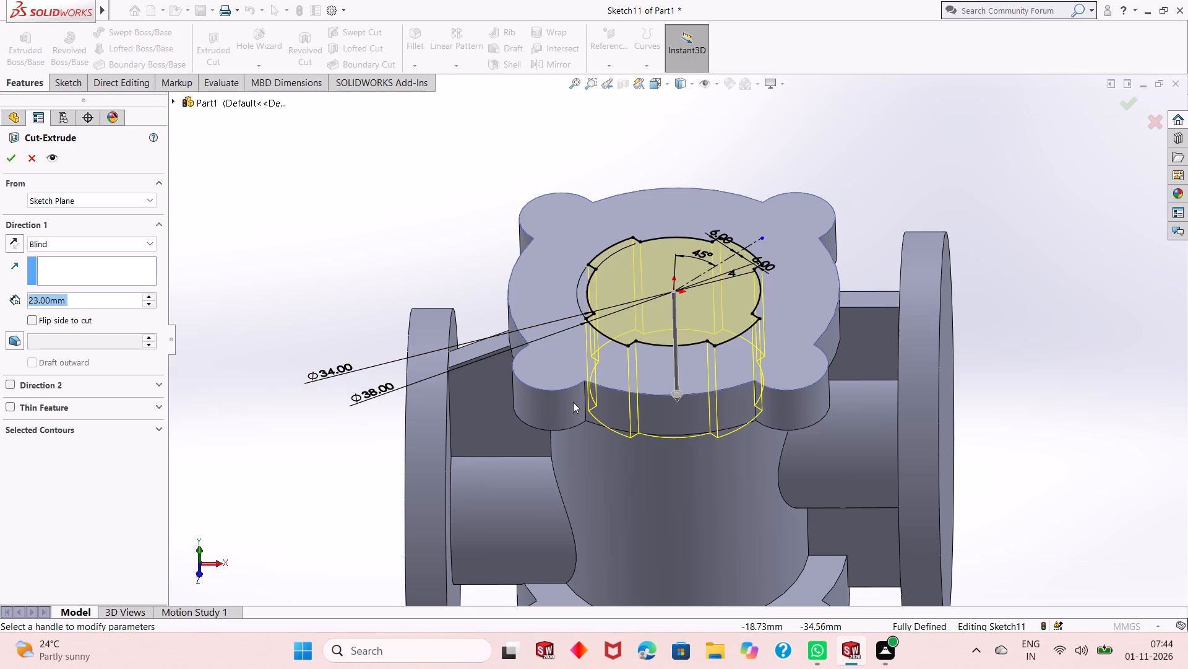
middle_click_drag(573, 403, 573, 320)
scroll(626, 413, "up", 2)
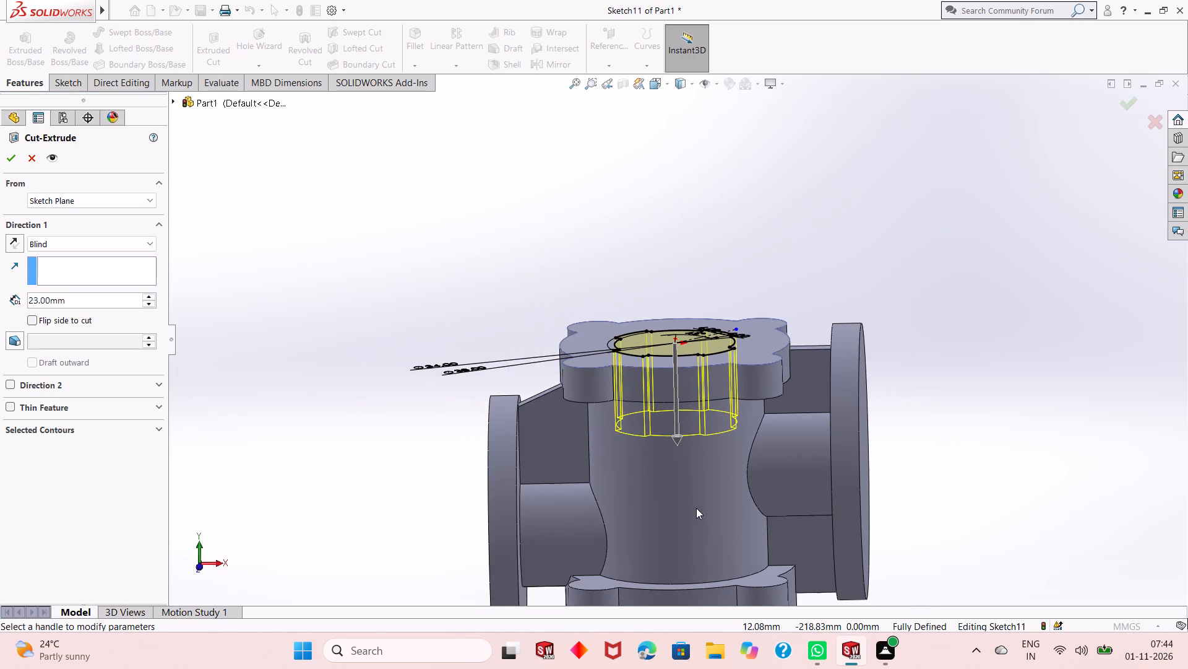
scroll(696, 508, "down", 3)
left_click(12, 161)
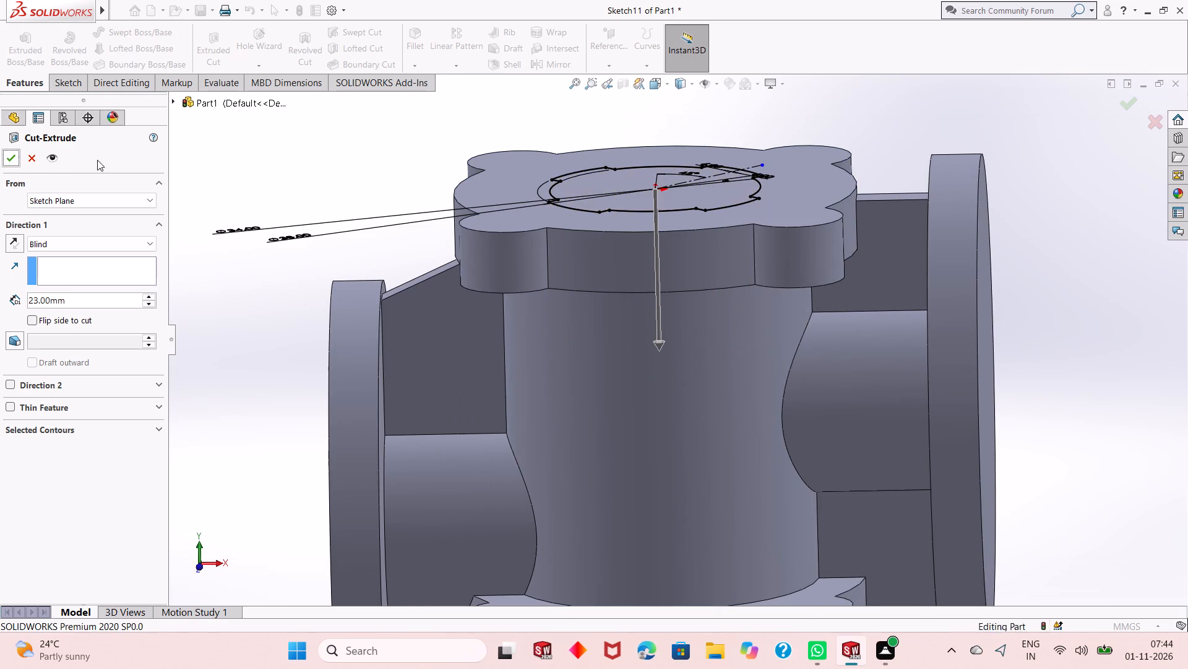
left_click(246, 185)
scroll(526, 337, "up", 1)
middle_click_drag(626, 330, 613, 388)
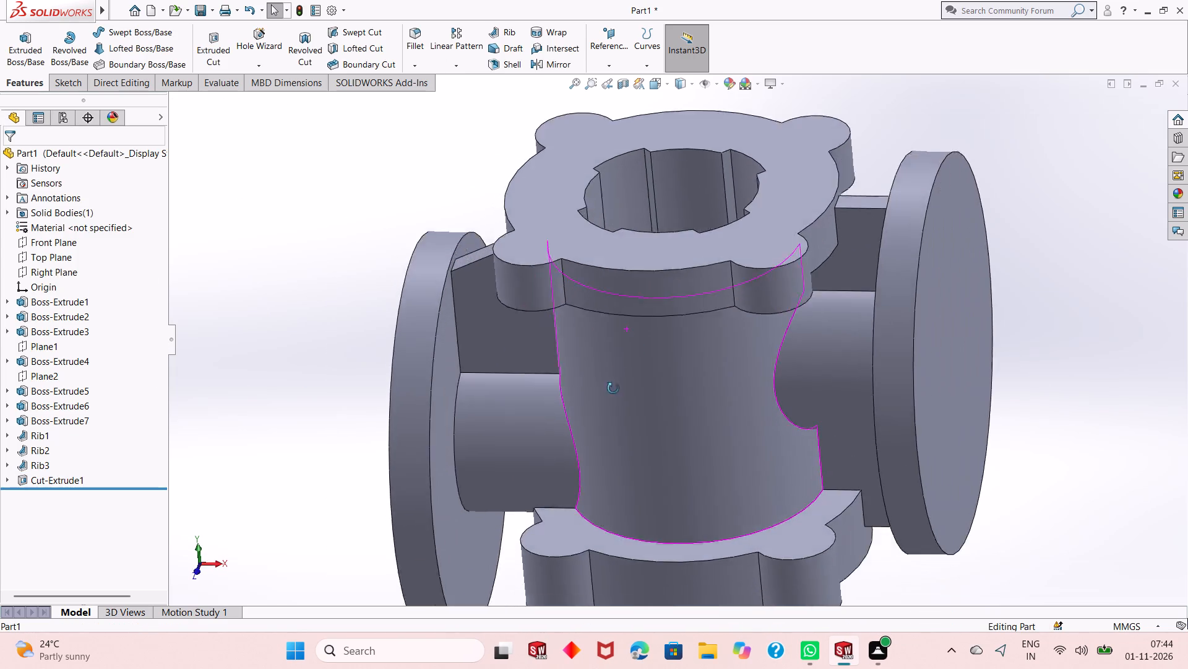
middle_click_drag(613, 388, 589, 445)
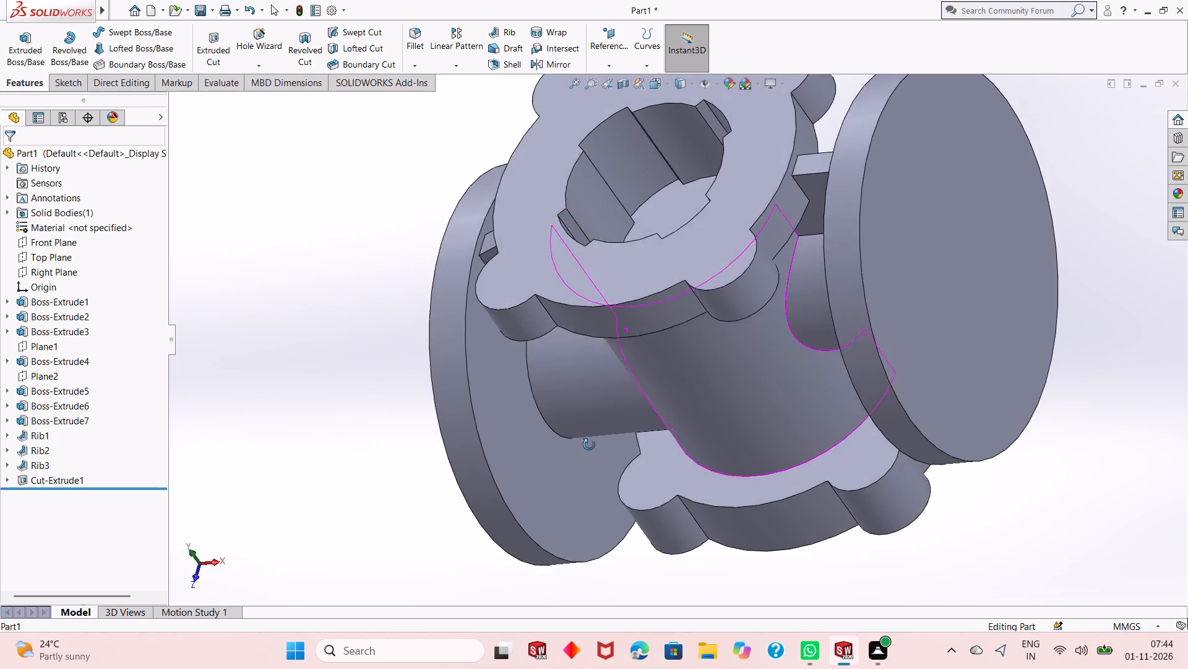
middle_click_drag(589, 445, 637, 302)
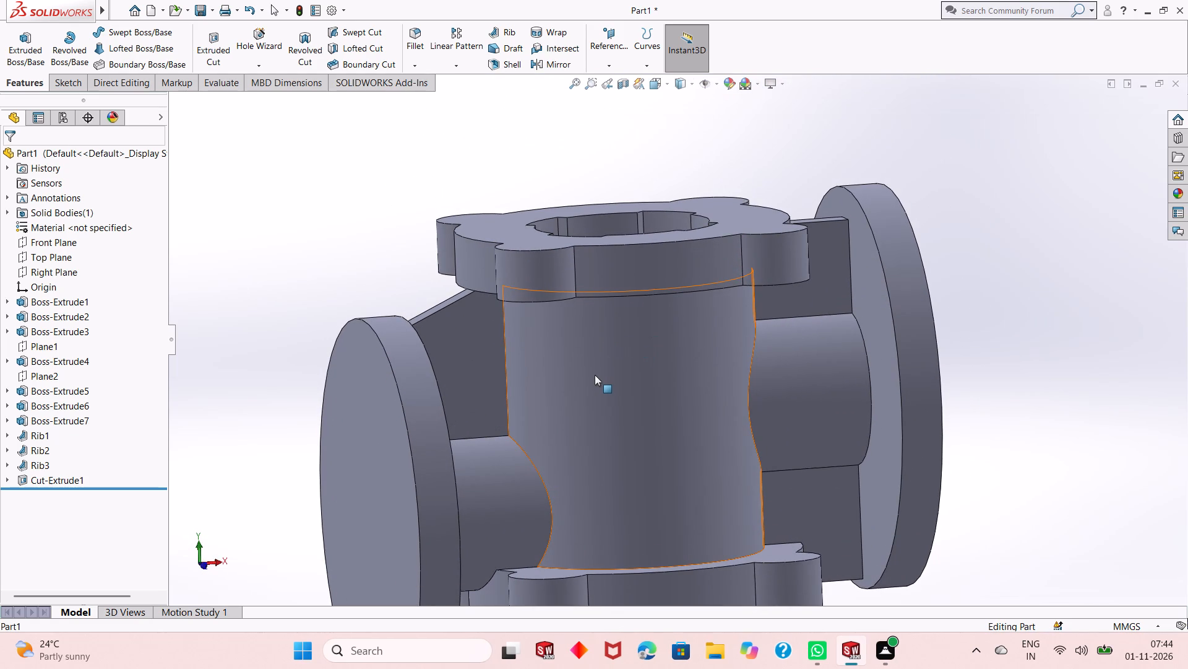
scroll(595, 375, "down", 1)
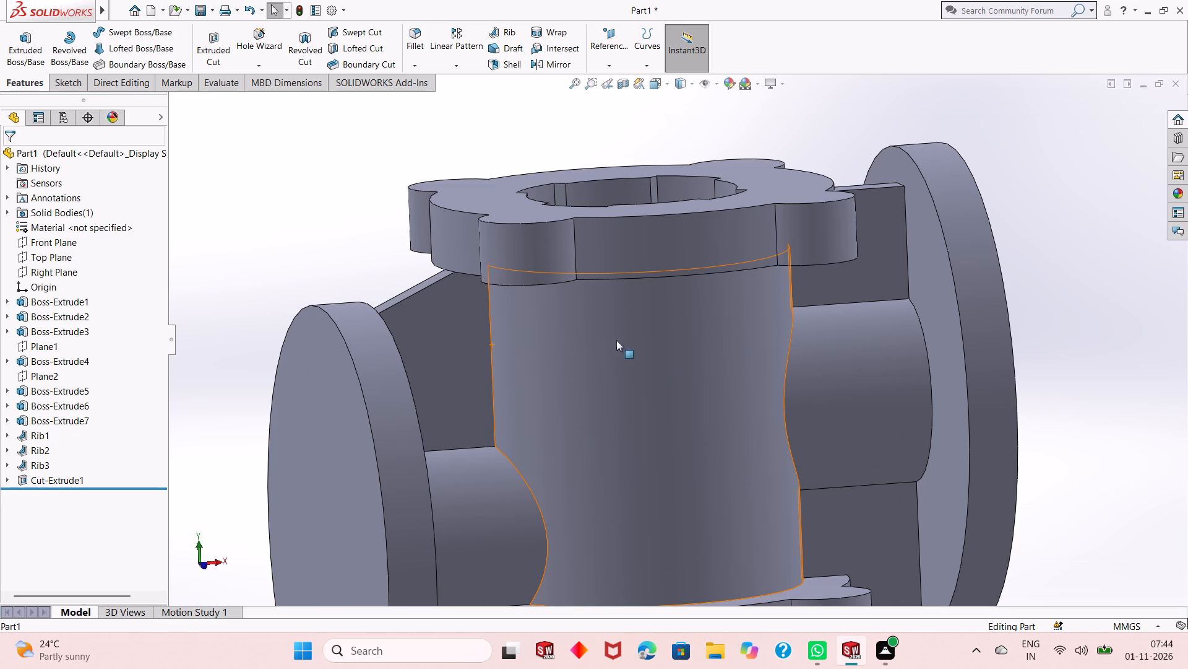
Start a sketch on the floor of the notched bore and draw an origin-centred circle about 25.6 mm in diameter.
scroll(610, 354, "up", 2)
middle_click_drag(648, 330, 658, 422)
middle_click_drag(659, 293, 674, 422)
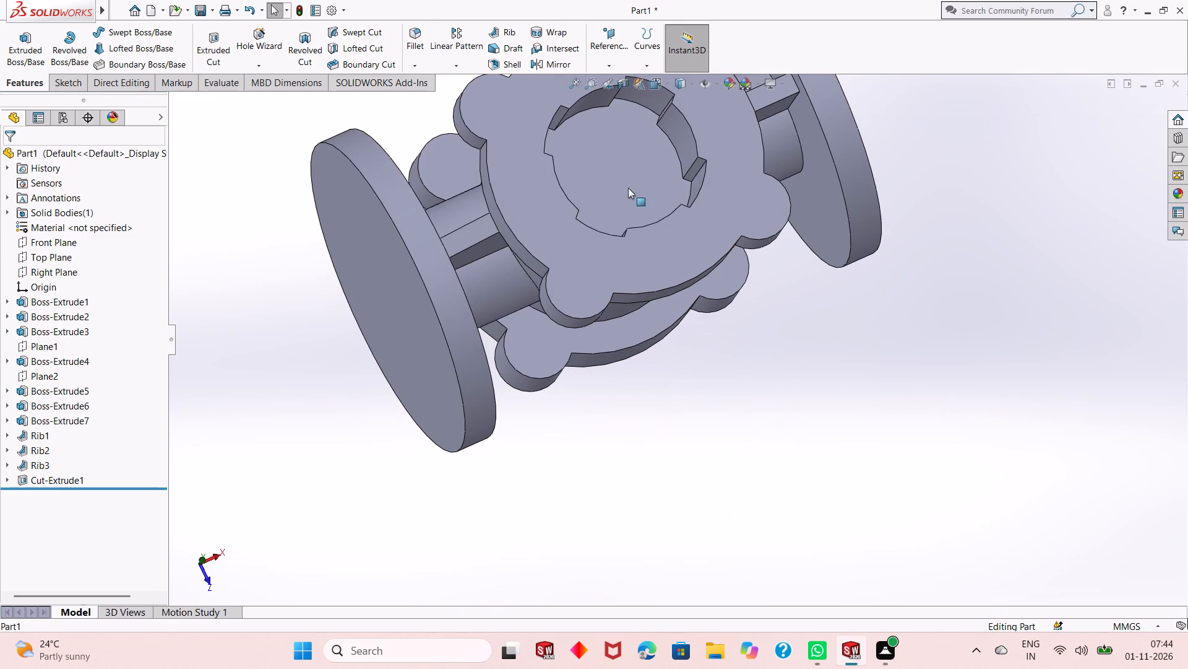
left_click(628, 188)
left_click(682, 154)
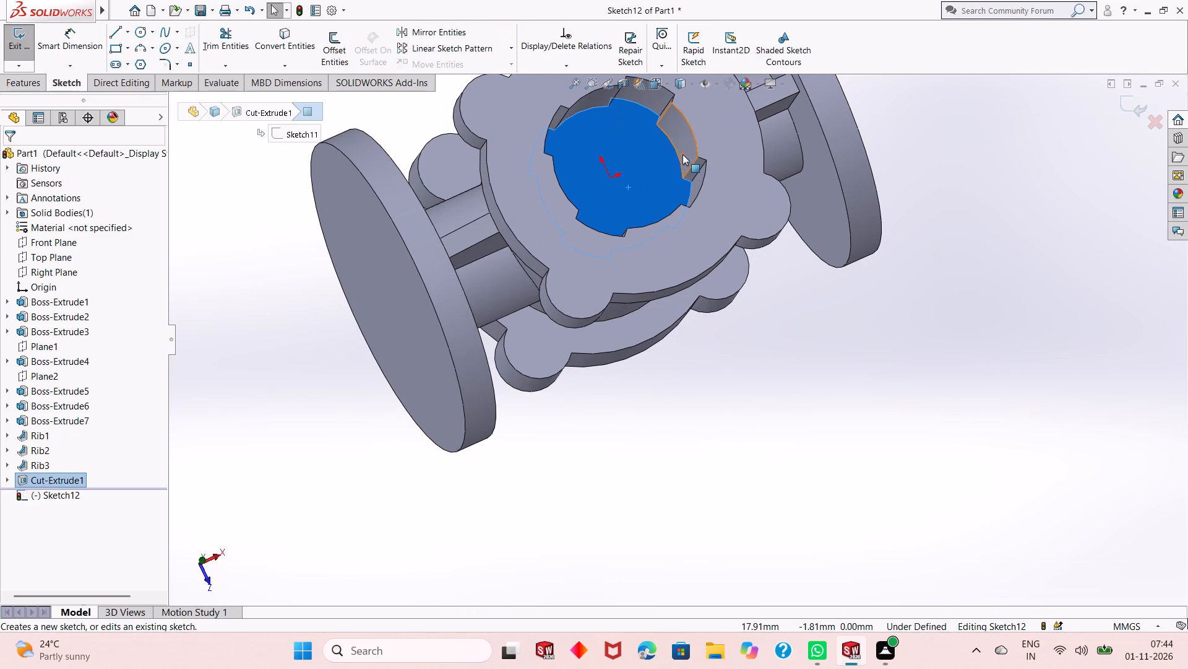
key("ctrl+8")
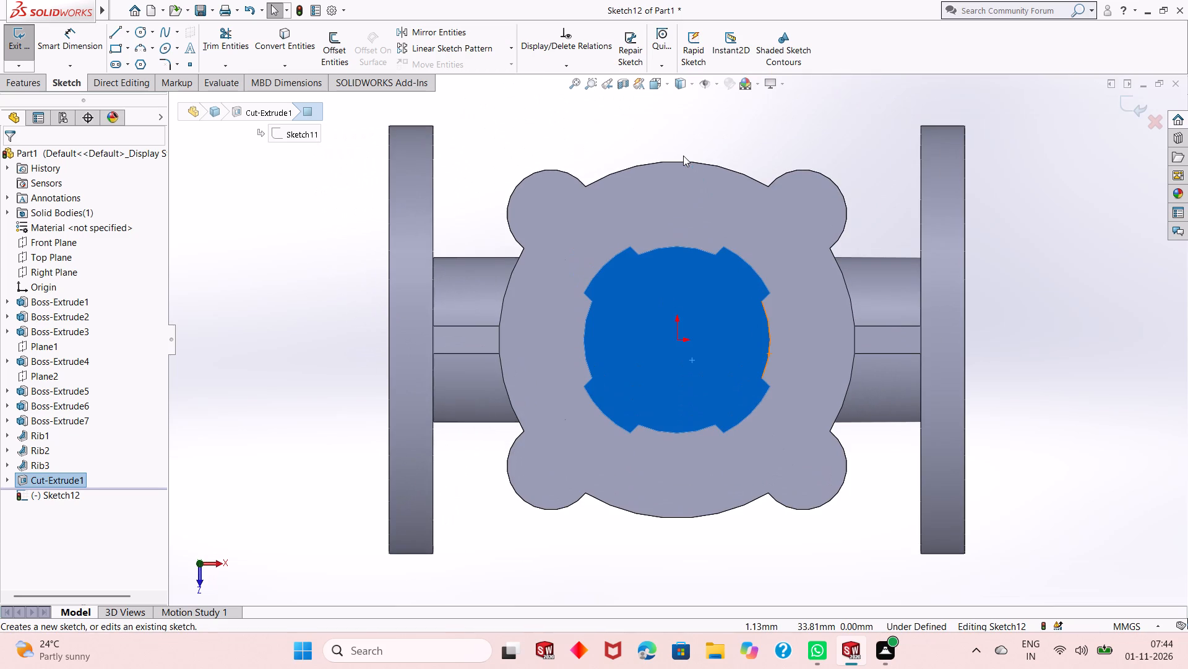
left_click(729, 132)
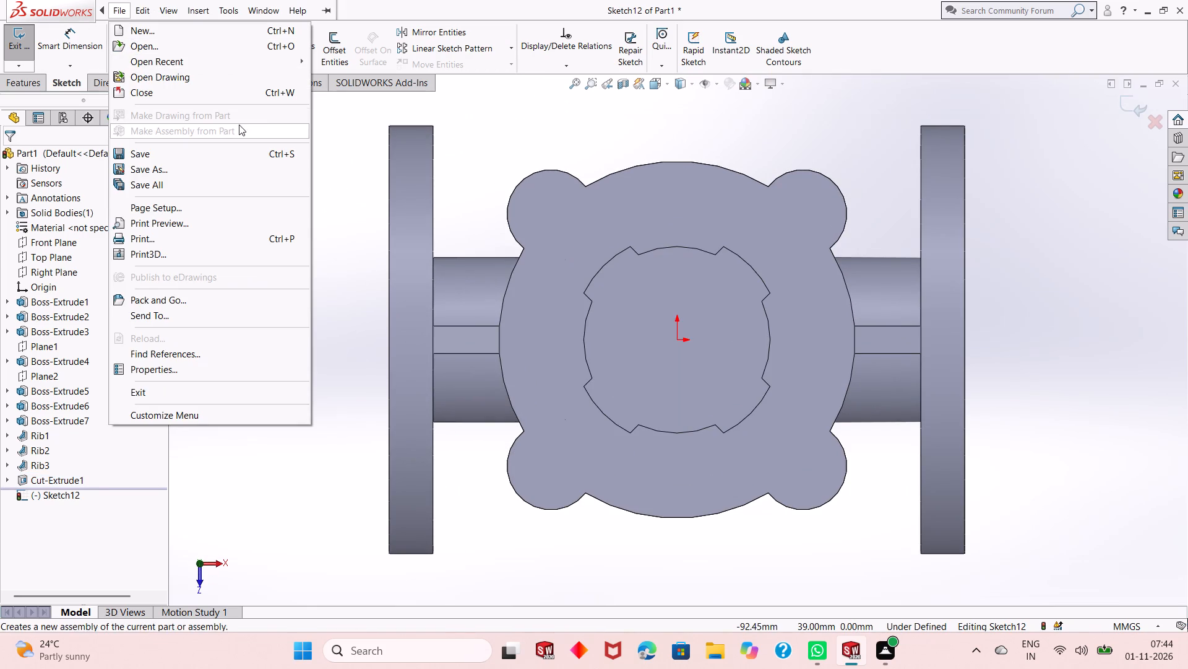
left_click(331, 136)
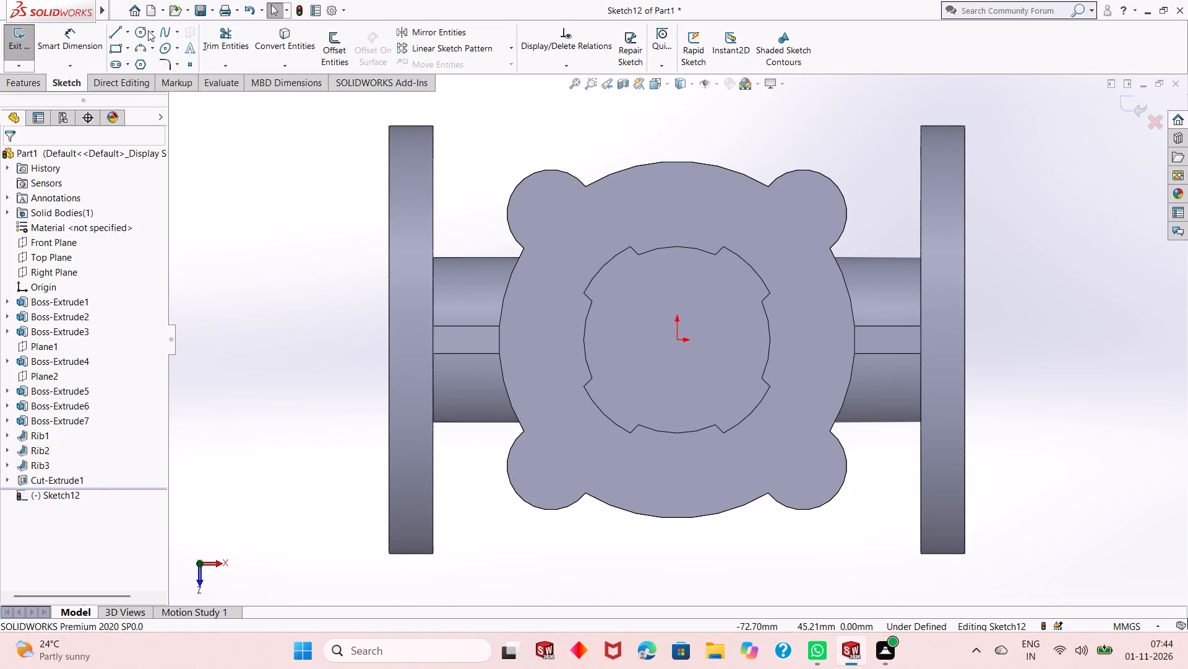
left_click(146, 31)
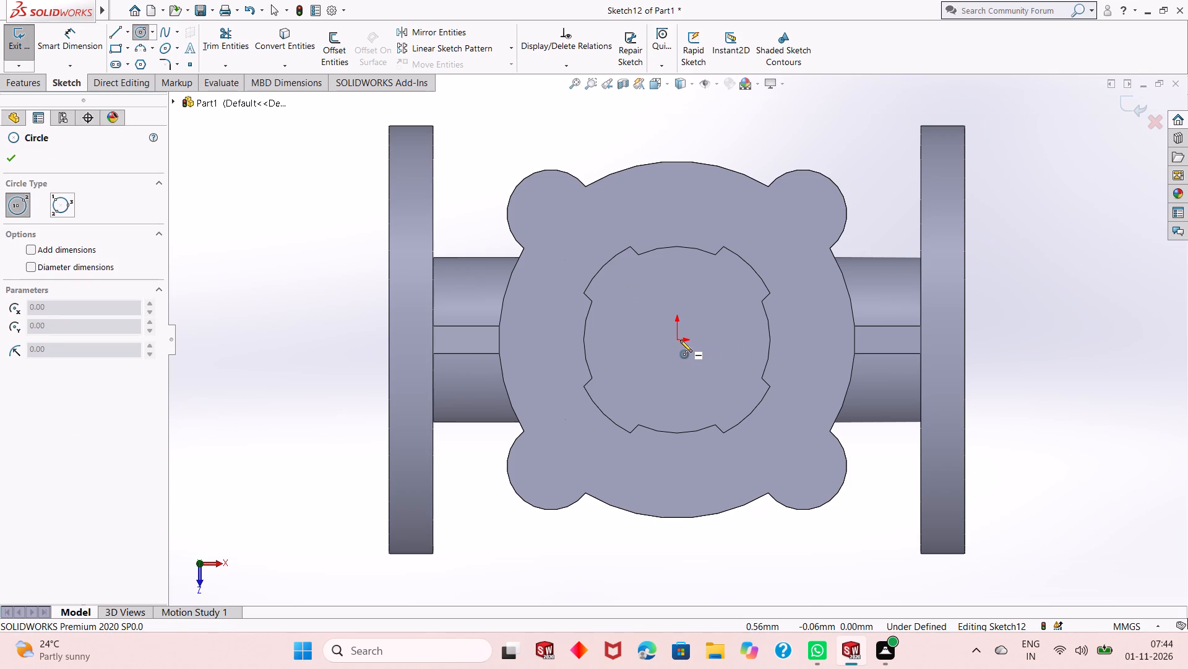
left_click(680, 340)
left_click(718, 283)
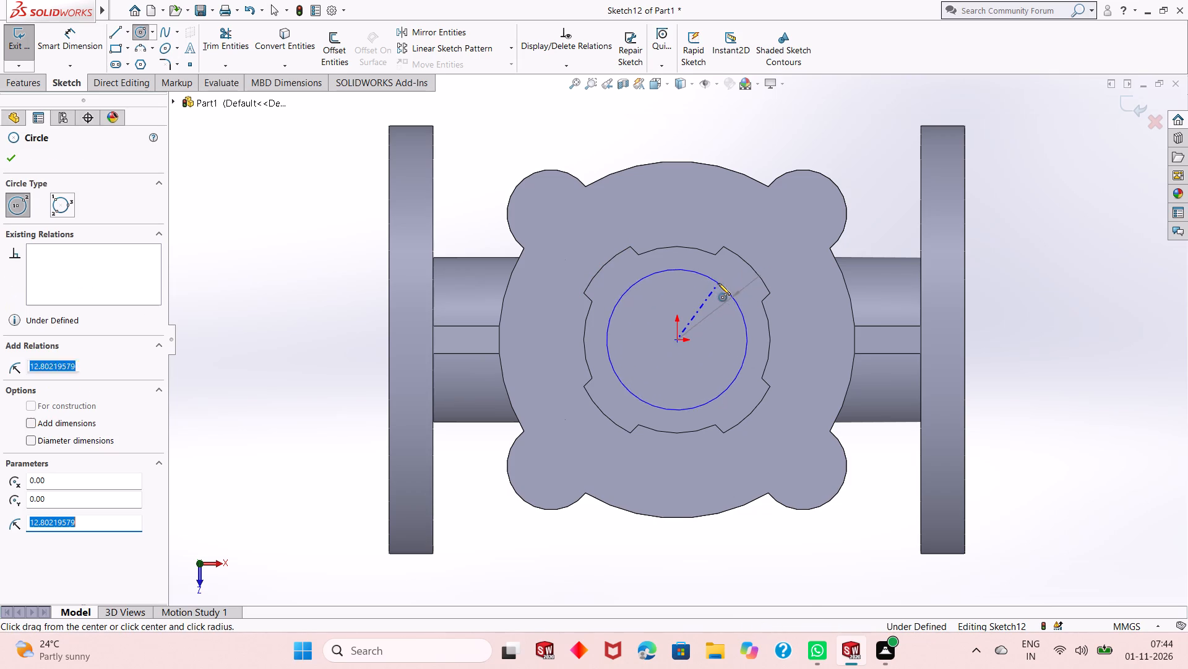
right_click(828, 118)
left_click(859, 130)
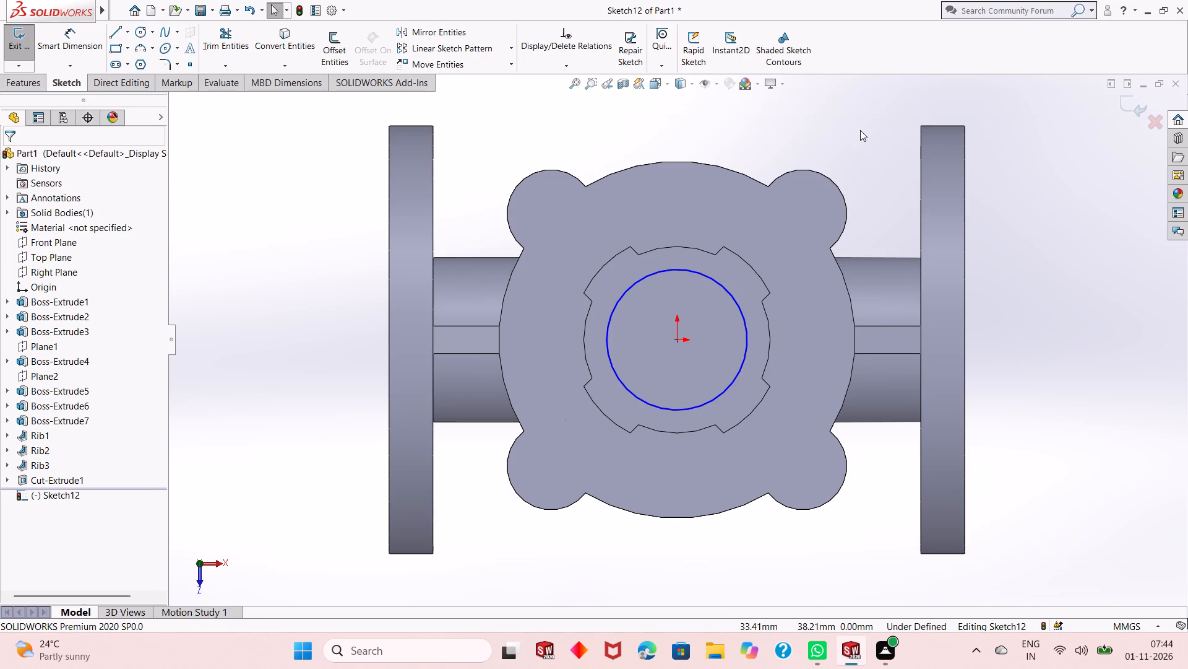
Dimension the circle's diameter as 40 mm.
left_click(73, 49)
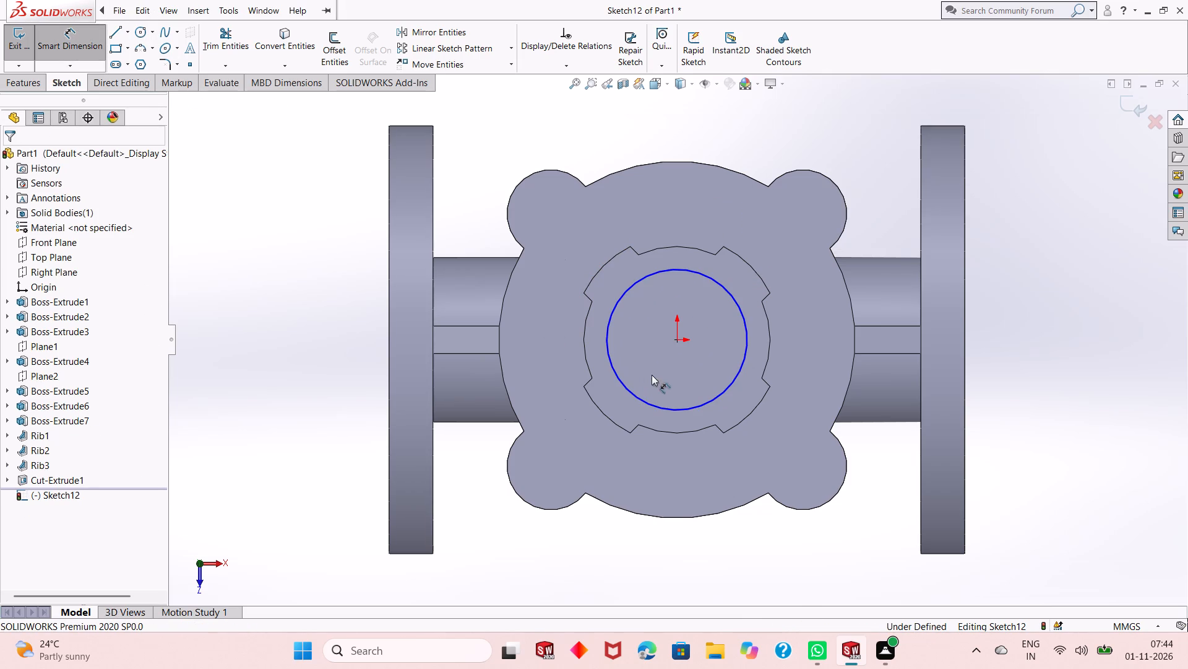
left_click(684, 408)
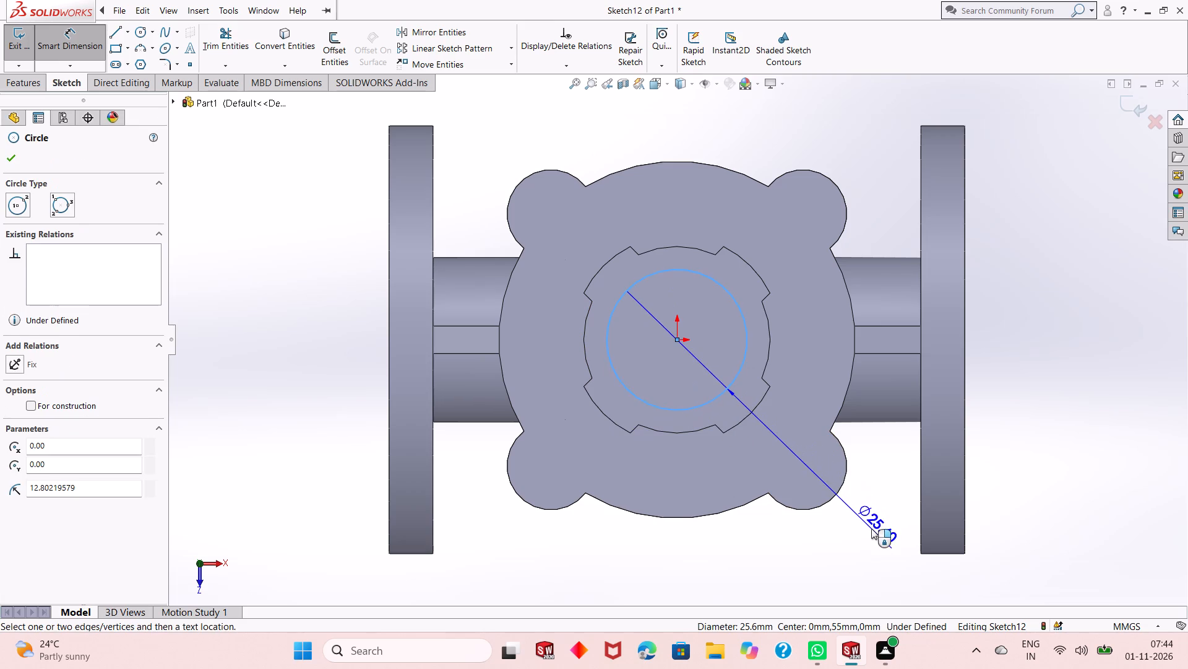
left_click(871, 528)
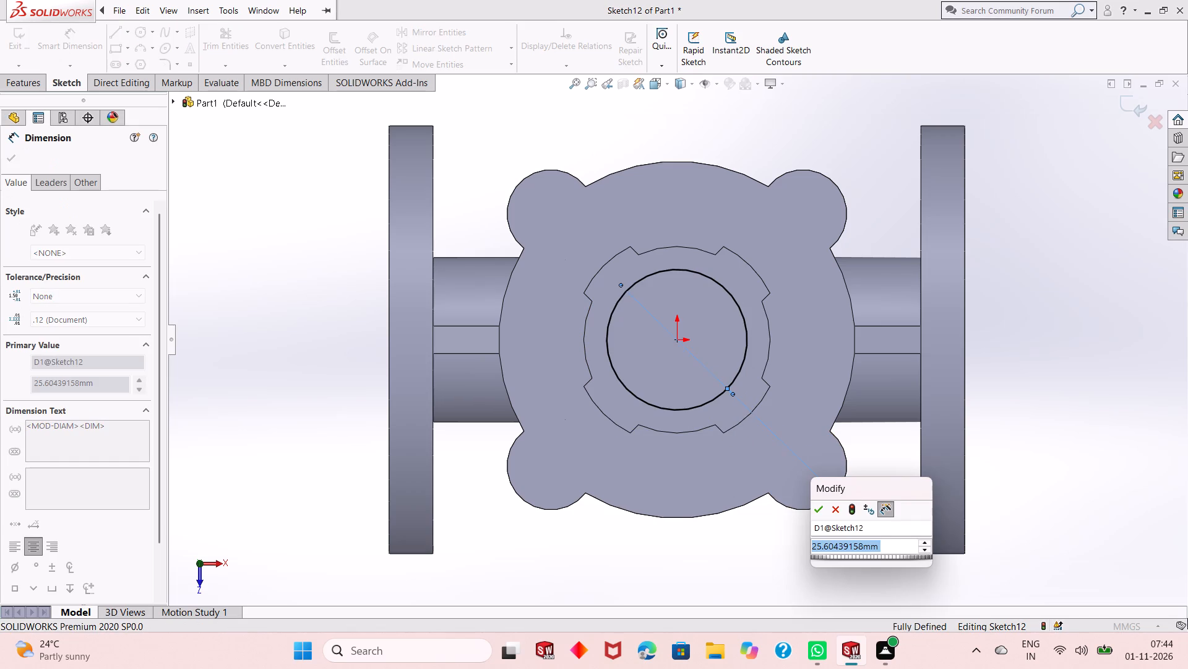
type("40")
key("Return")
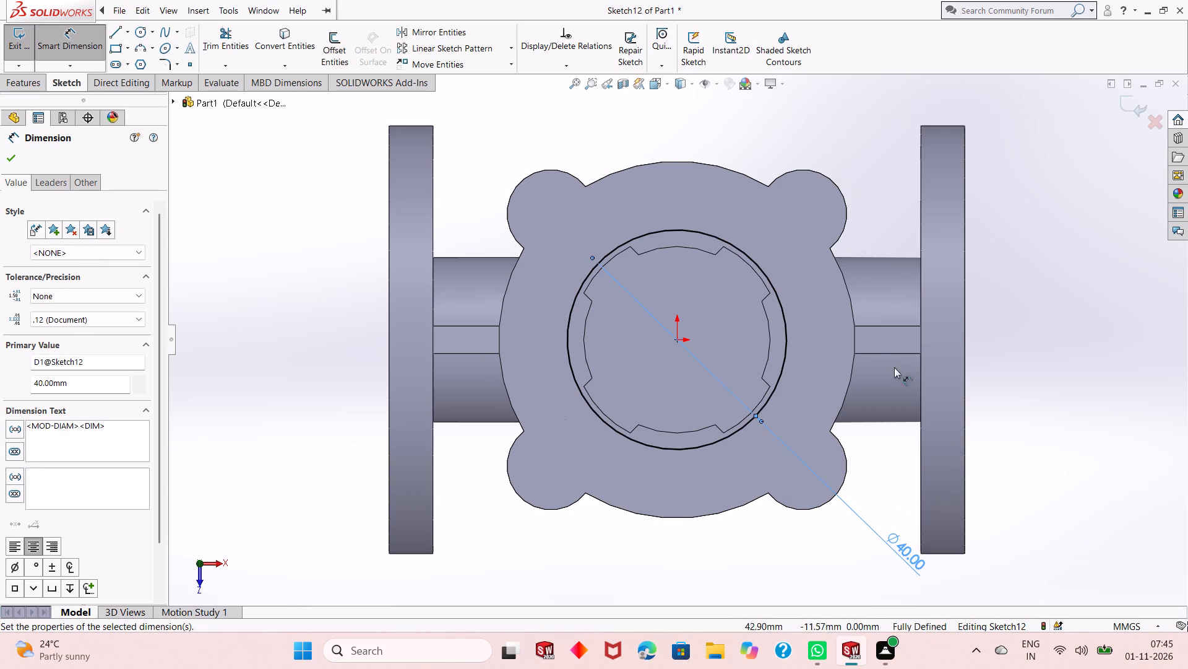
left_click(13, 155)
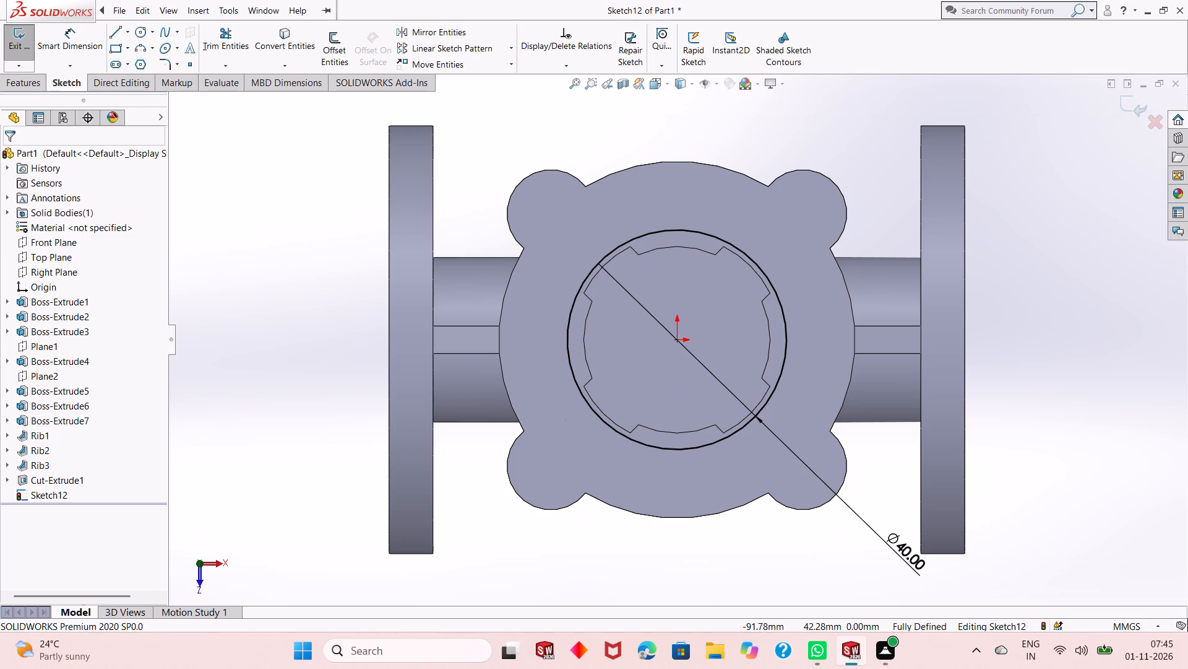
Extrude-cut the 40 mm circle from the notched bore's floor down into the body with a blind depth of 11.70 mm.
left_click(43, 85)
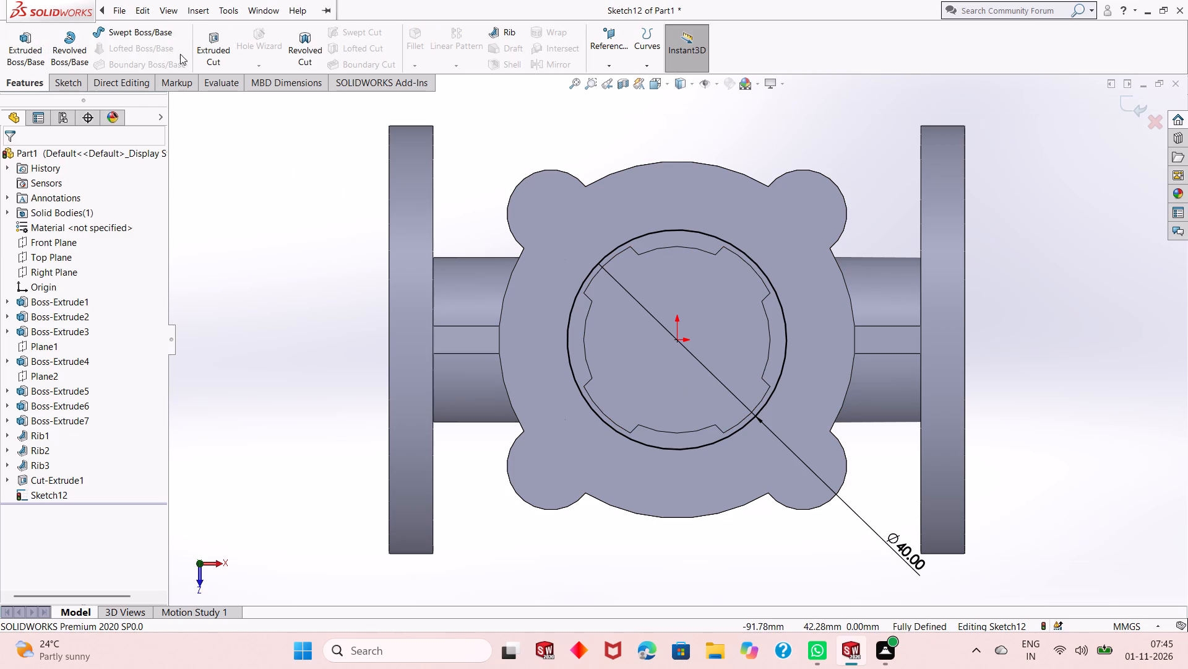
left_click(200, 50)
middle_click_drag(707, 349, 701, 256)
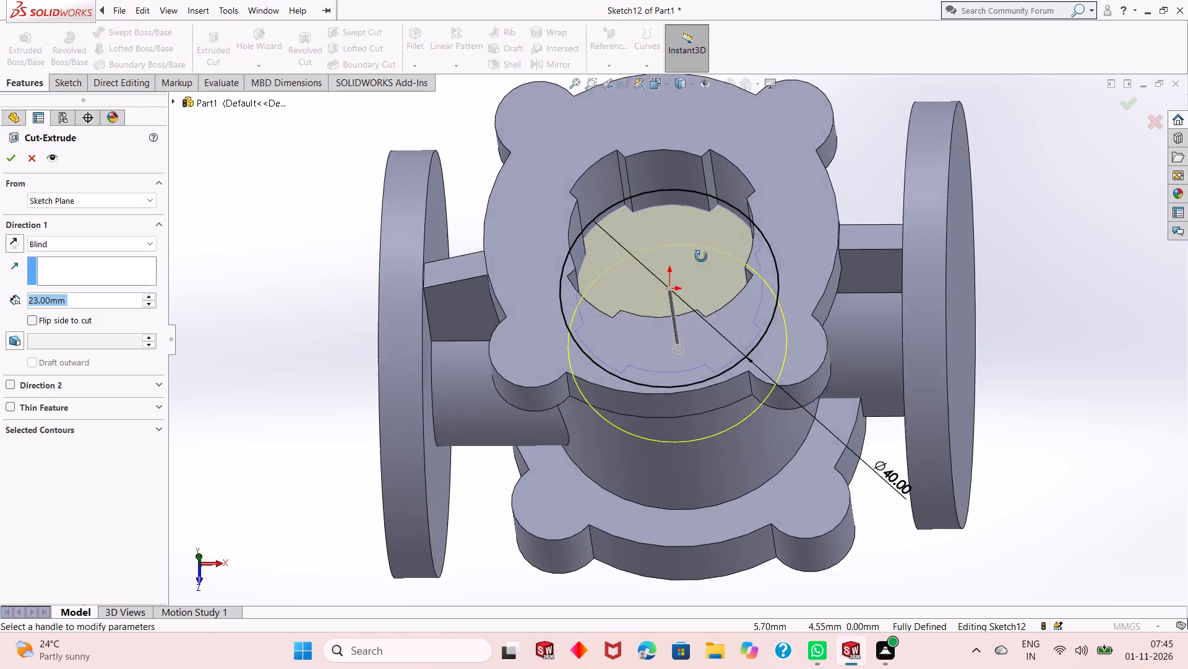
middle_click_drag(701, 256, 706, 188)
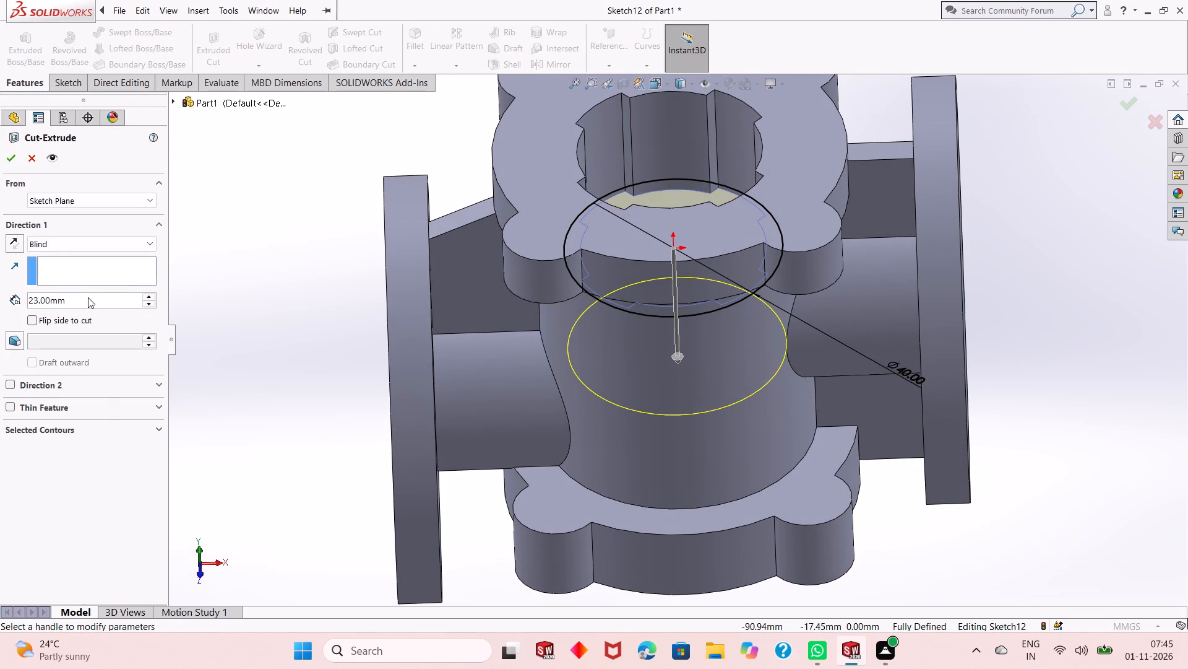
left_click(88, 297)
double_click(88, 297)
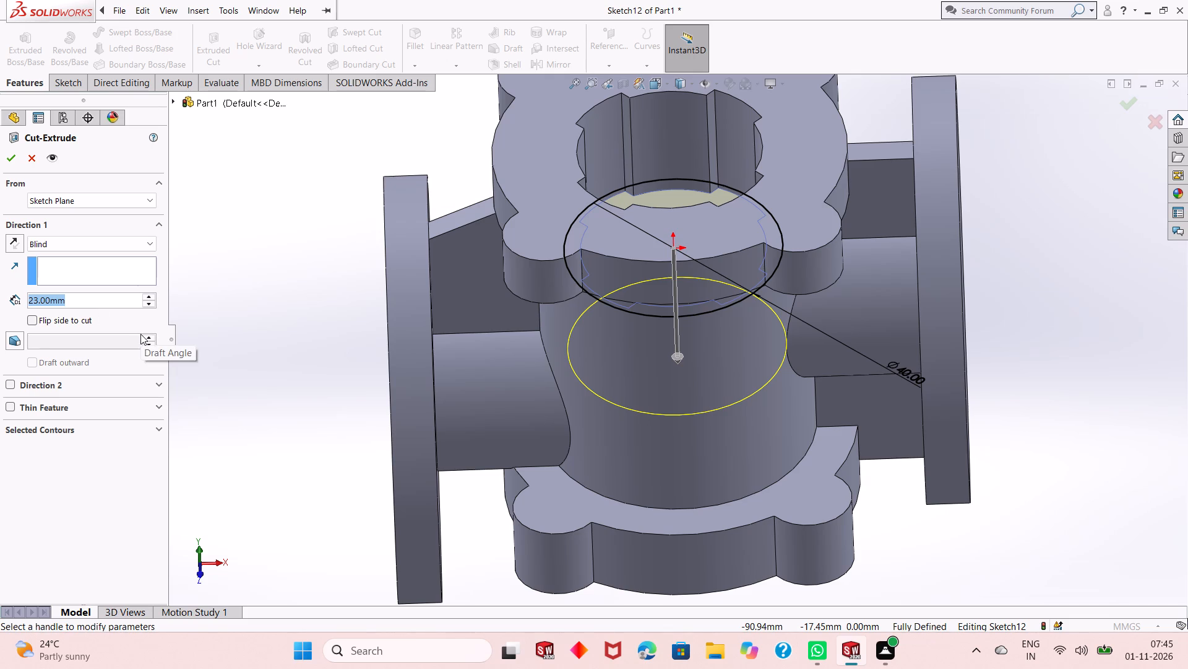
type("36-23")
key("Return")
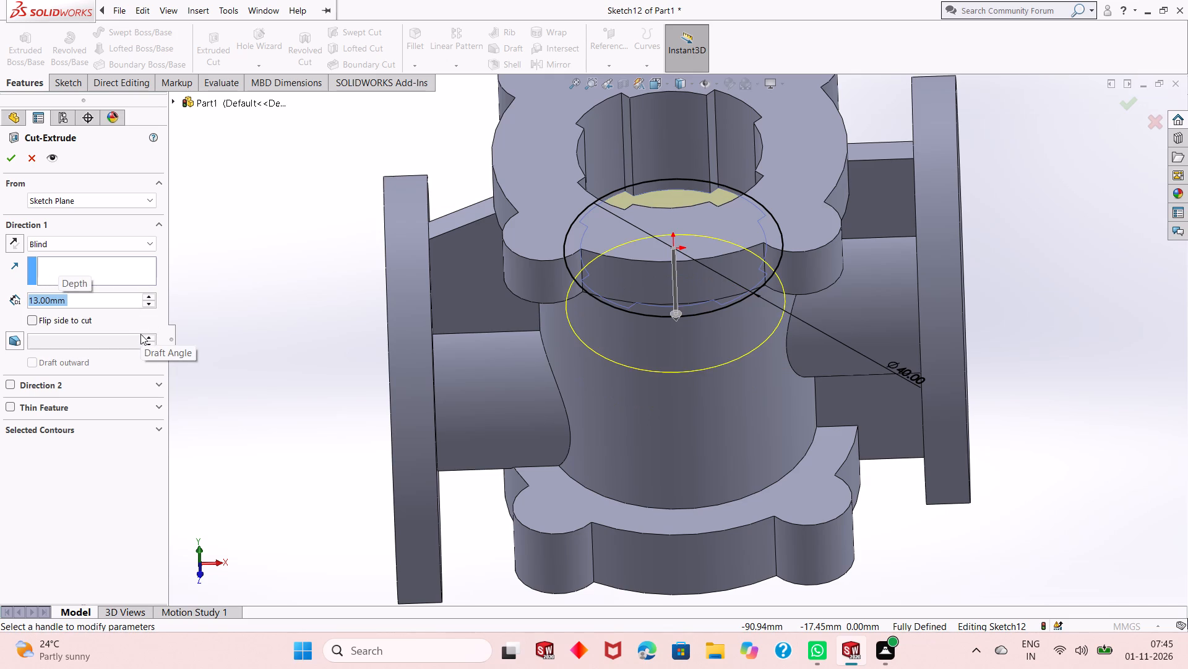
left_click(93, 295)
double_click(92, 295)
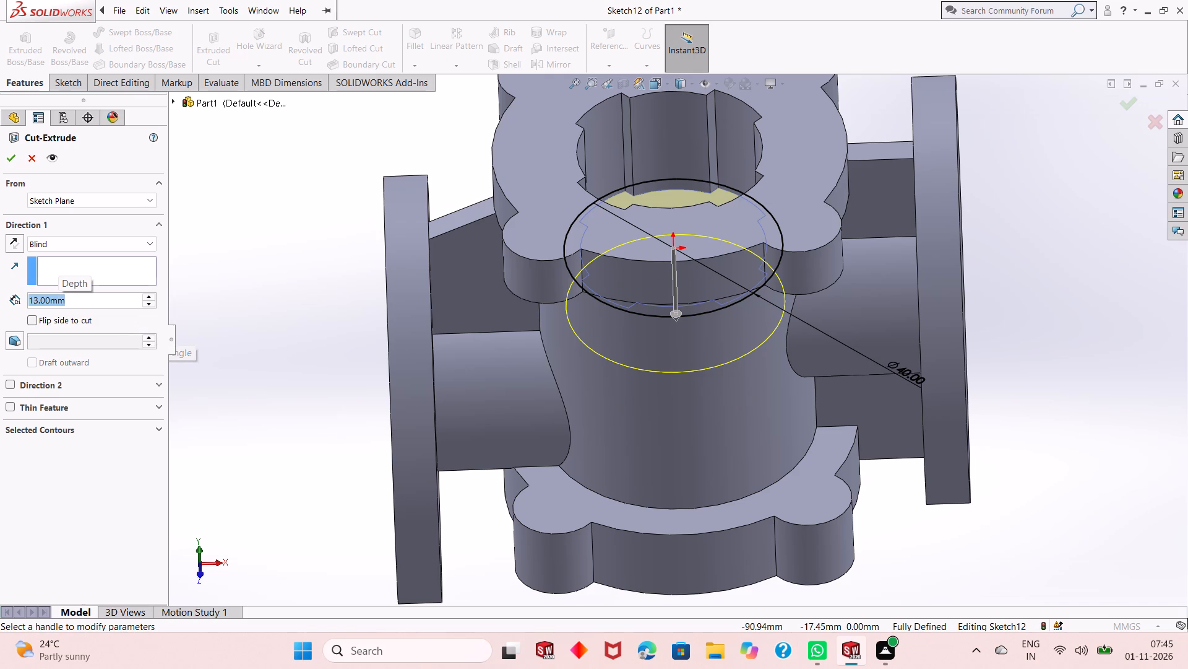
double_click(92, 295)
type("13")
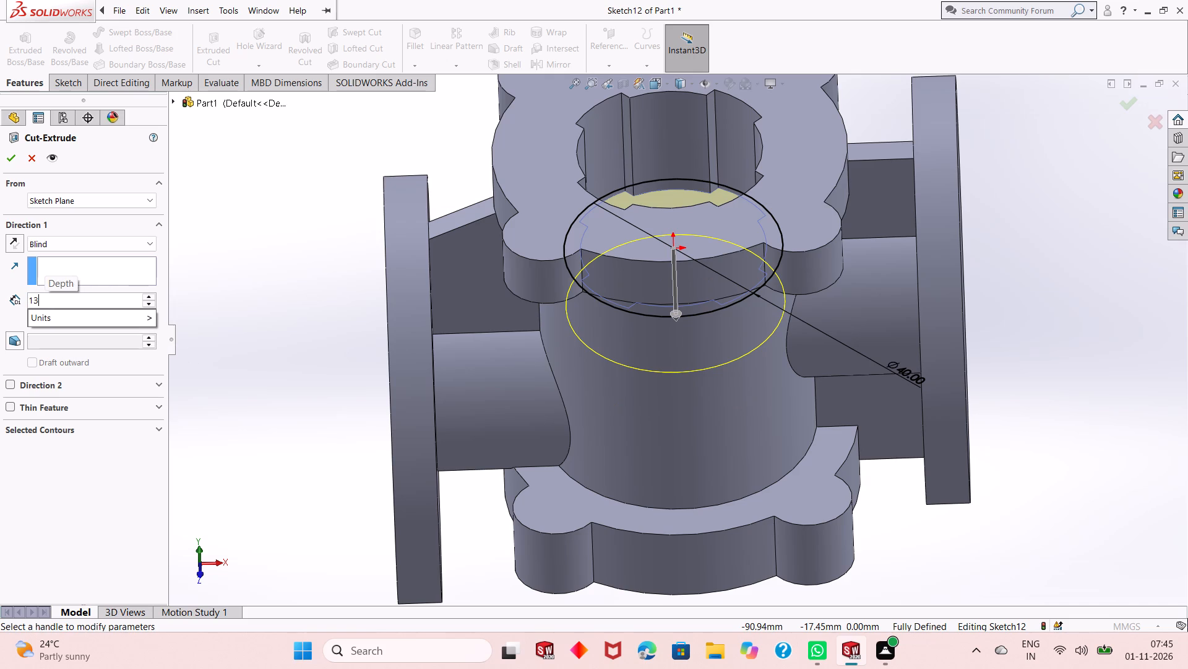
type("-1.3")
key("Return")
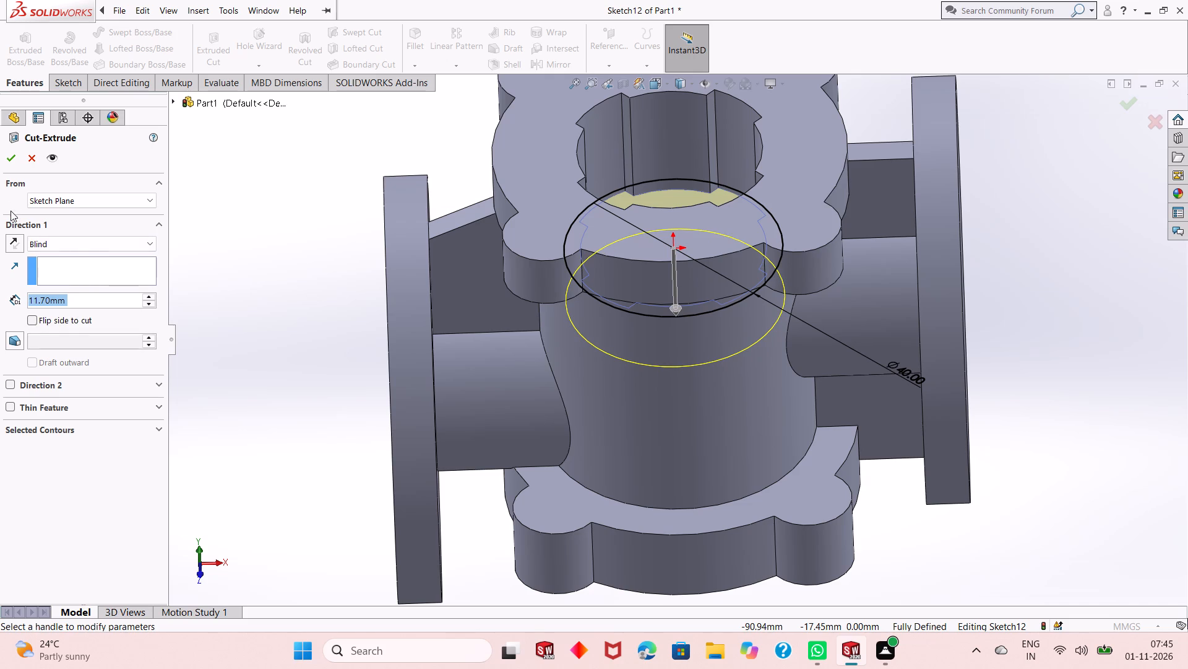
left_click(4, 160)
left_click(317, 282)
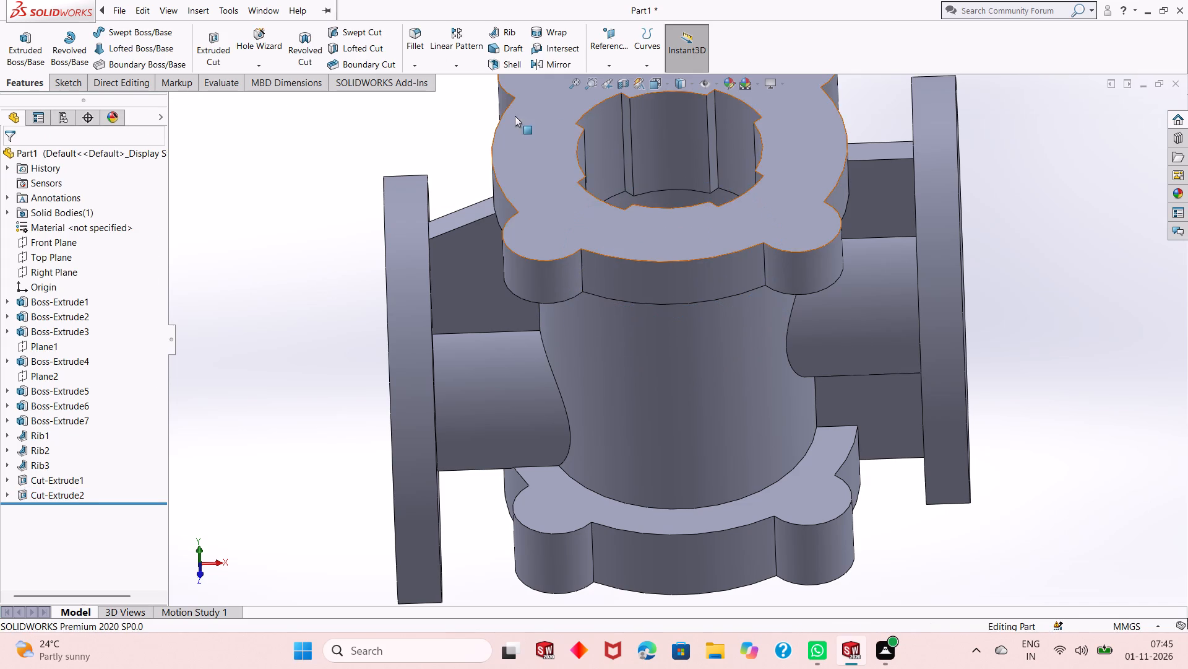
Examine the stepped bore's profile in a temporary section view through the Front Plane.
left_click(621, 82)
middle_click_drag(665, 429, 663, 297)
scroll(659, 294, "up", 3)
scroll(676, 229, "down", 3)
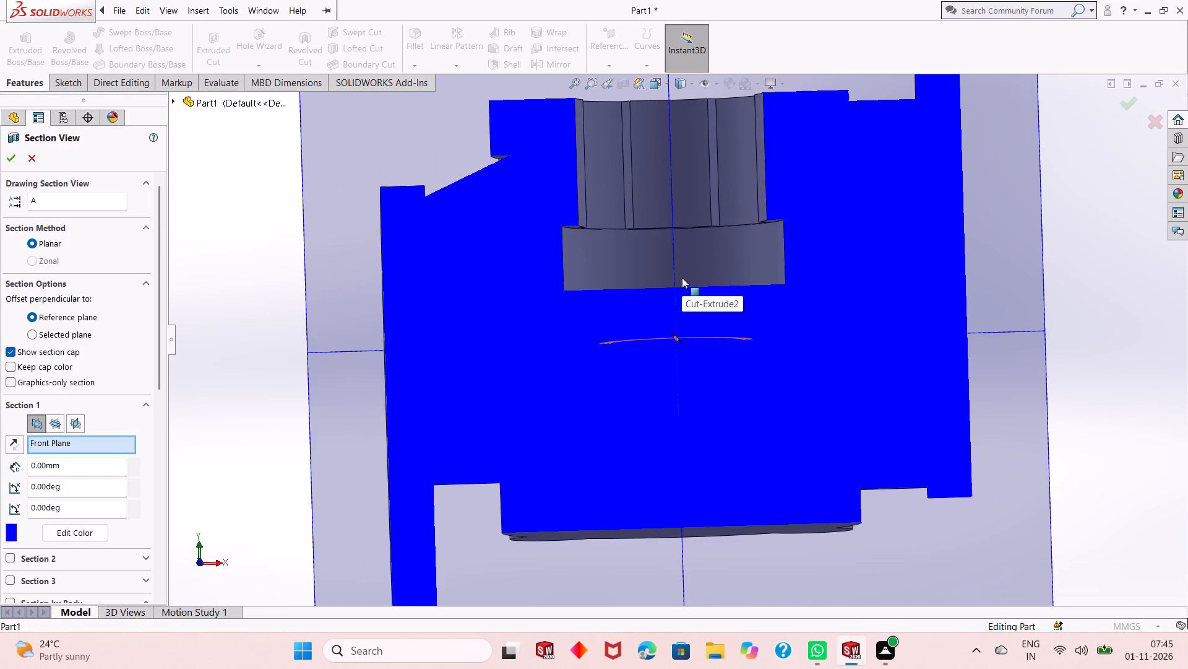
scroll(682, 278, "down", 2)
scroll(682, 278, "up", 2)
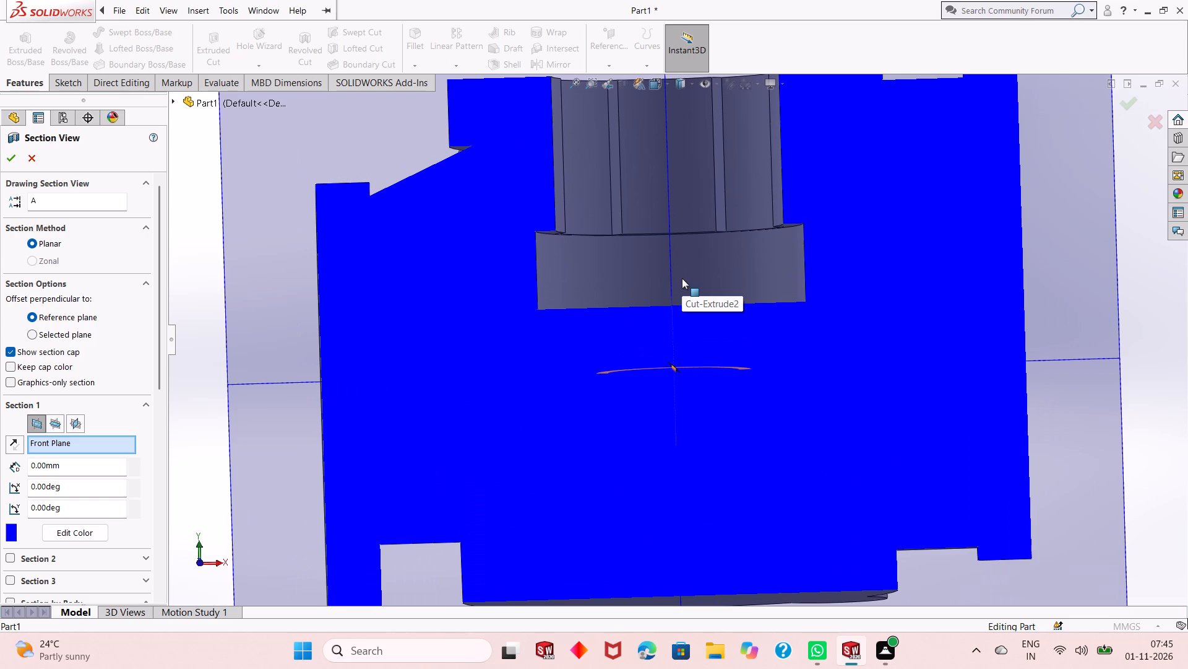
scroll(660, 318, "down", 1)
scroll(660, 318, "up", 2)
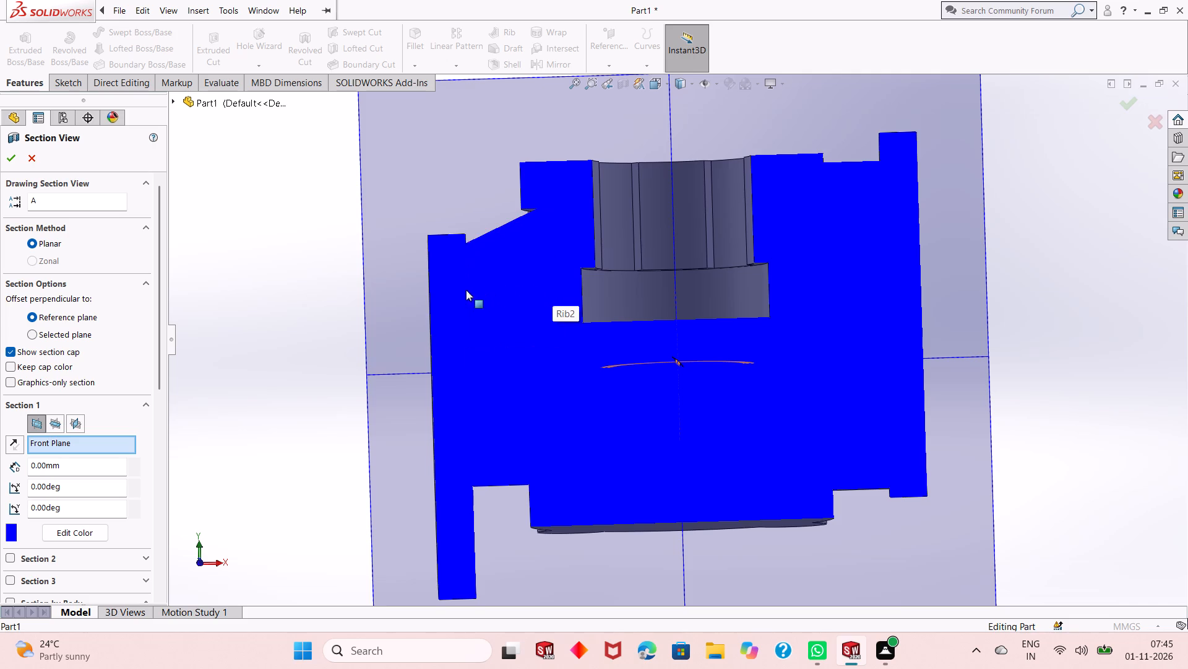
left_click(35, 159)
Start a sketch on the floor of the 40 mm recess and draw an origin-centred circle about 29 mm in diameter.
scroll(497, 269, "up", 1)
middle_click_drag(721, 285, 727, 364)
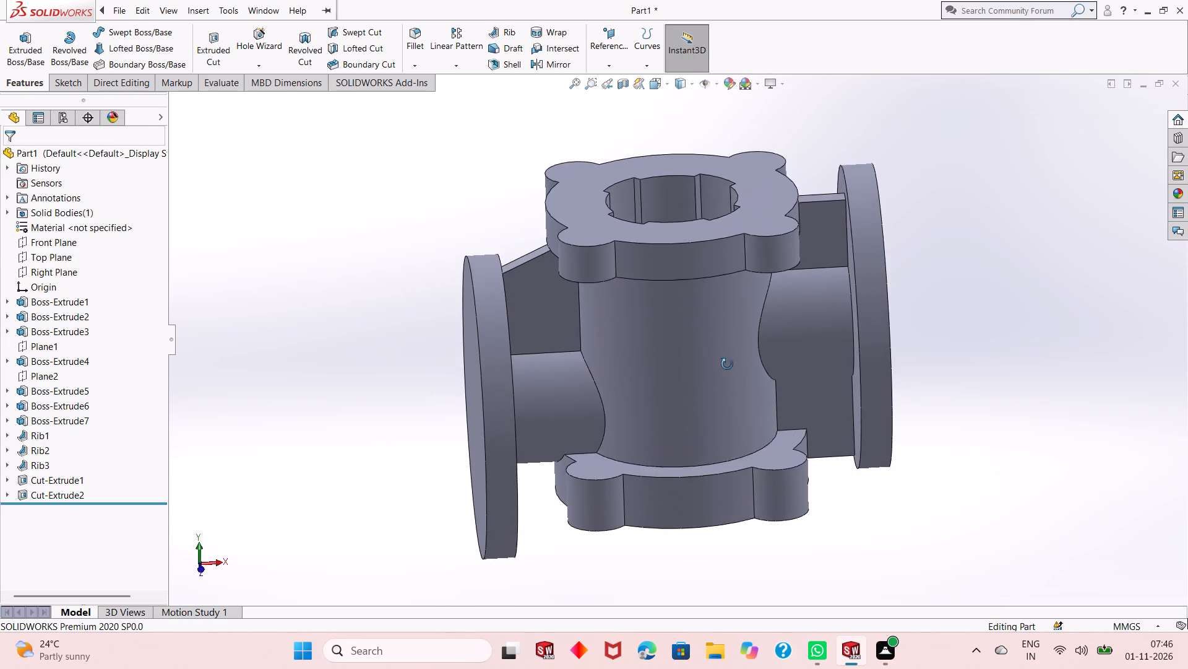
middle_click_drag(727, 364, 727, 365)
scroll(727, 367, "up", 1)
middle_click_drag(697, 224, 699, 390)
scroll(697, 333, "down", 4)
left_click(692, 328)
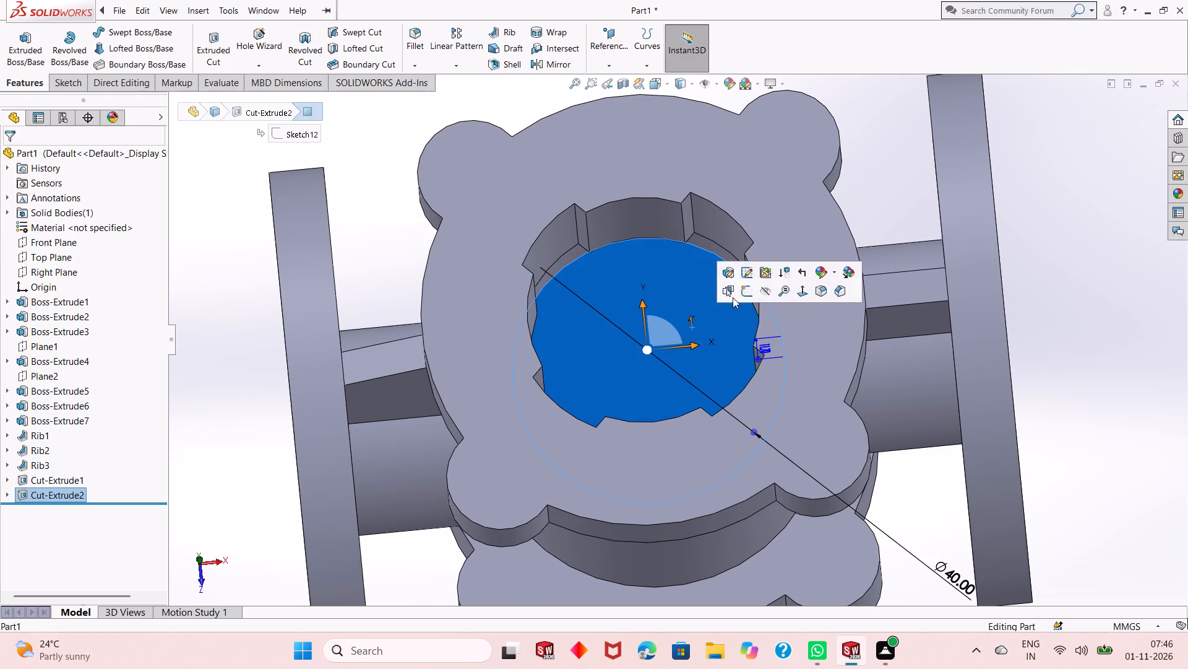
left_click(744, 294)
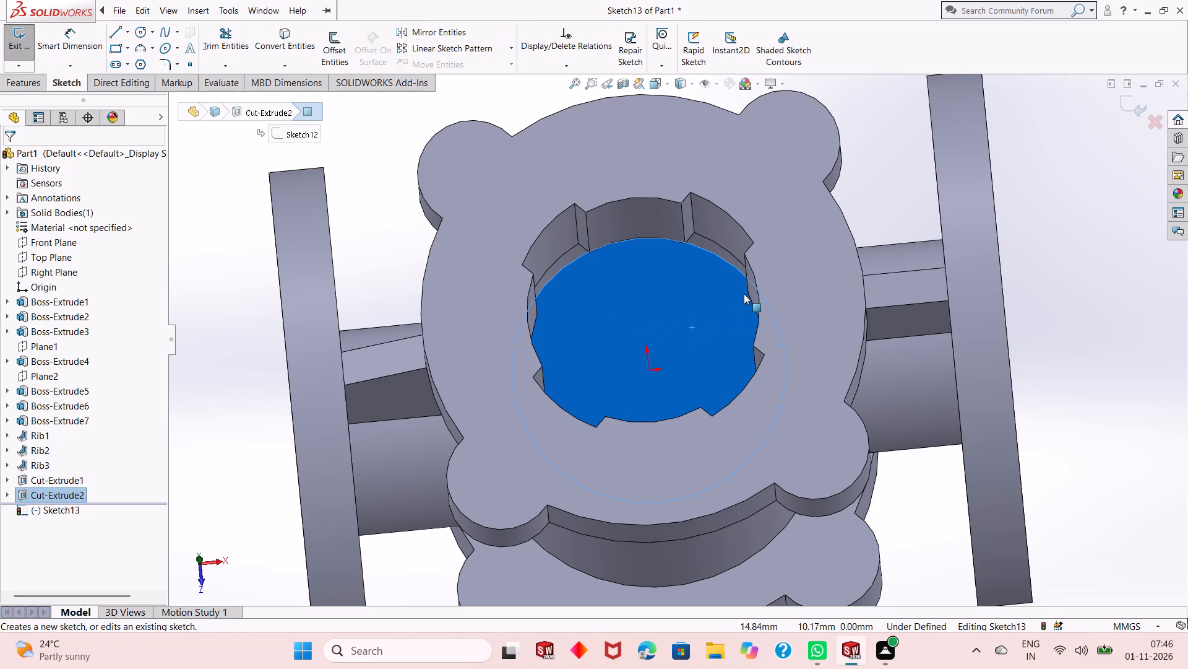
key("ctrl+8")
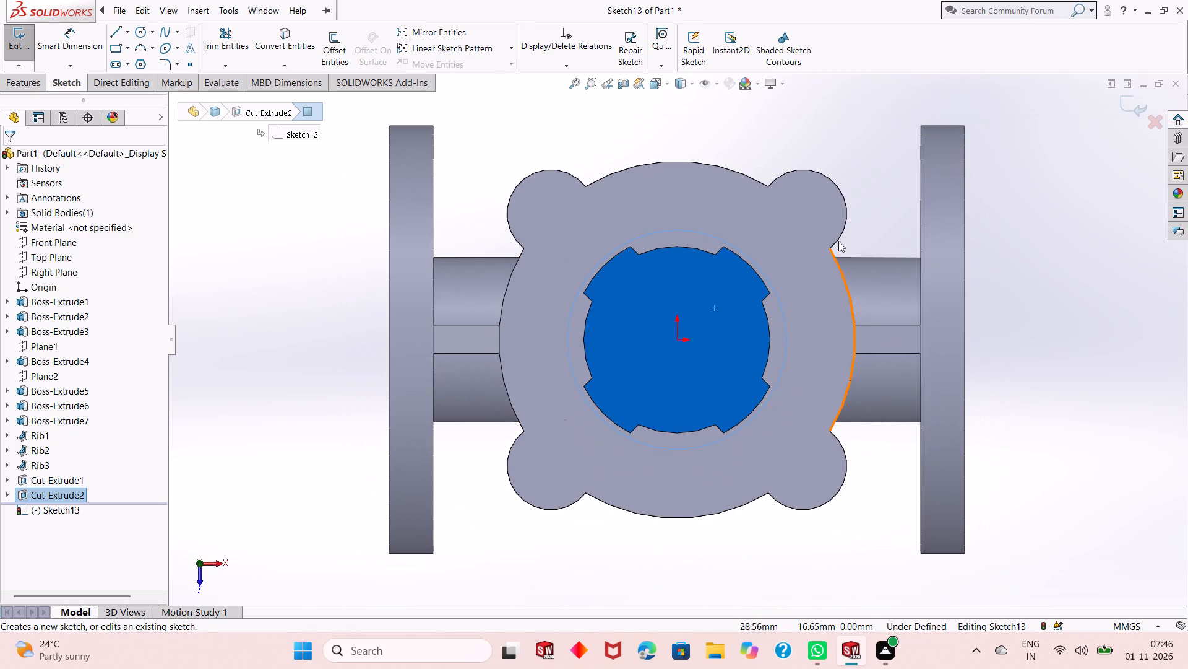
left_click(877, 222)
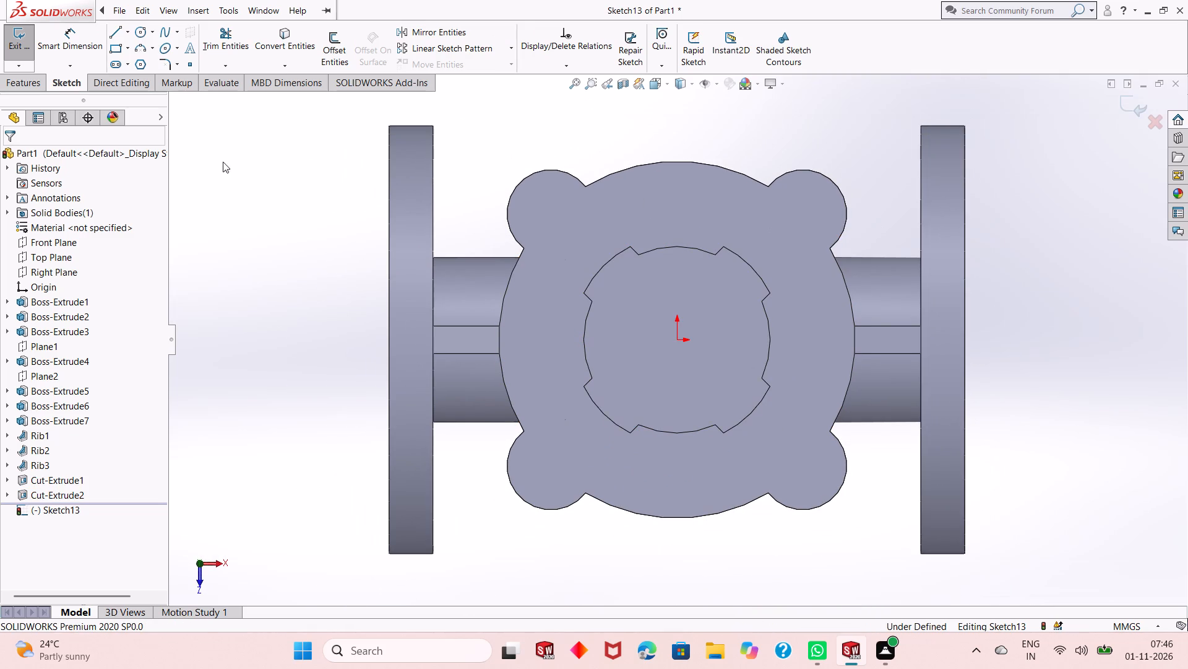
left_click(136, 27)
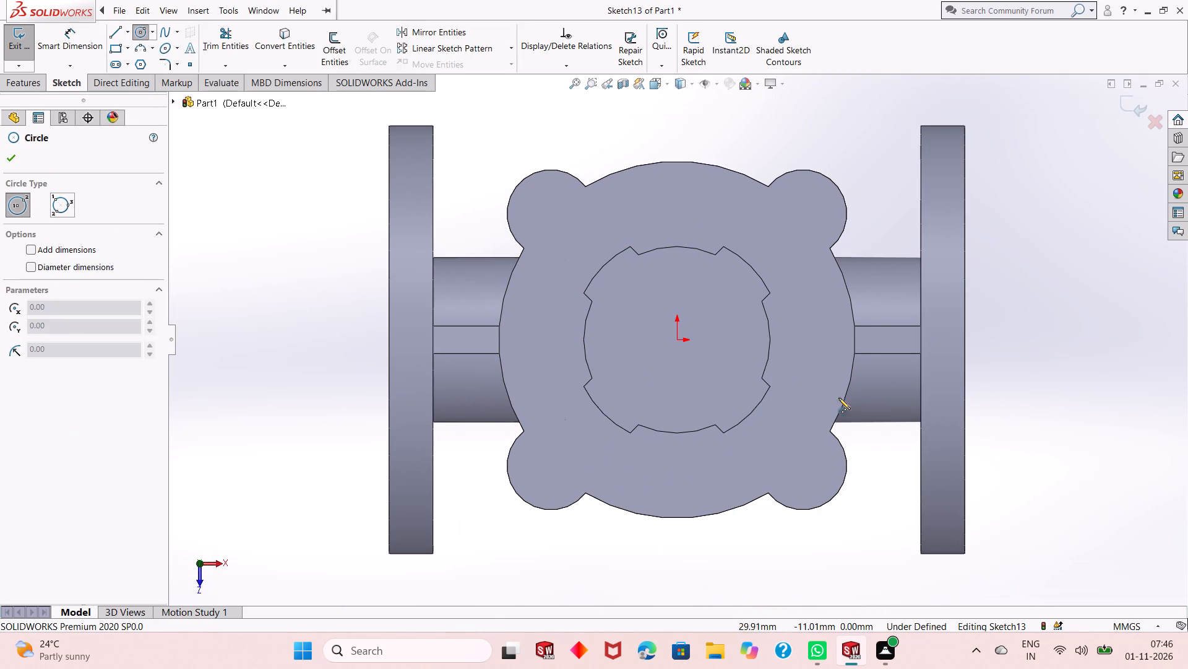
left_click(676, 341)
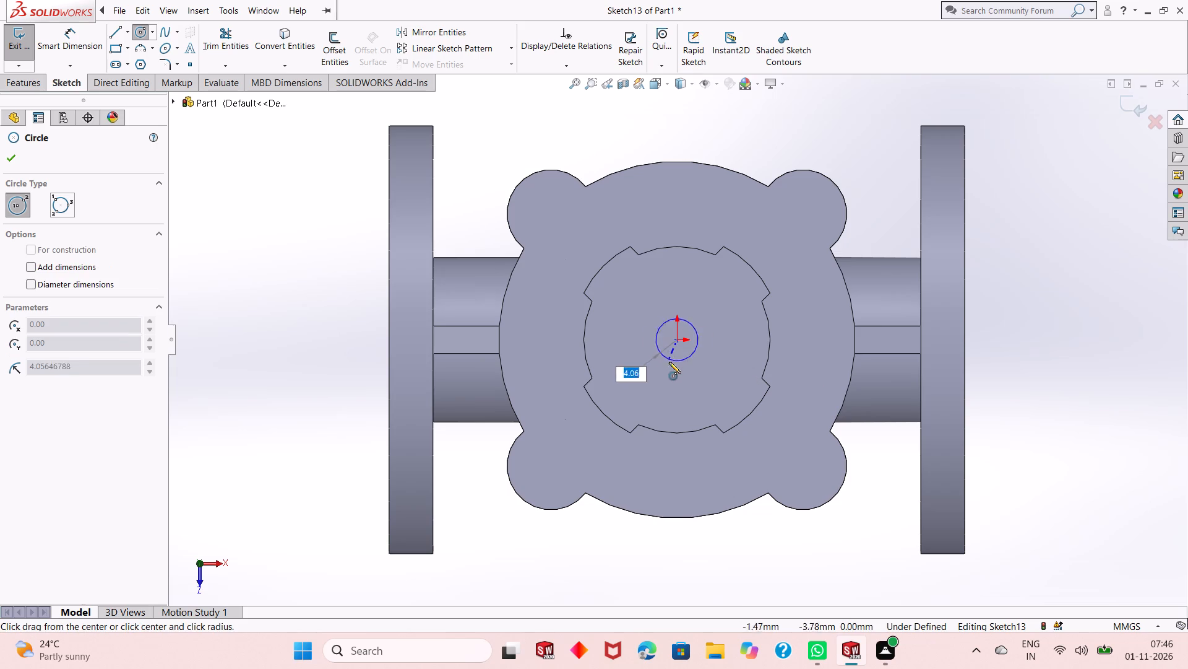
left_click(616, 391)
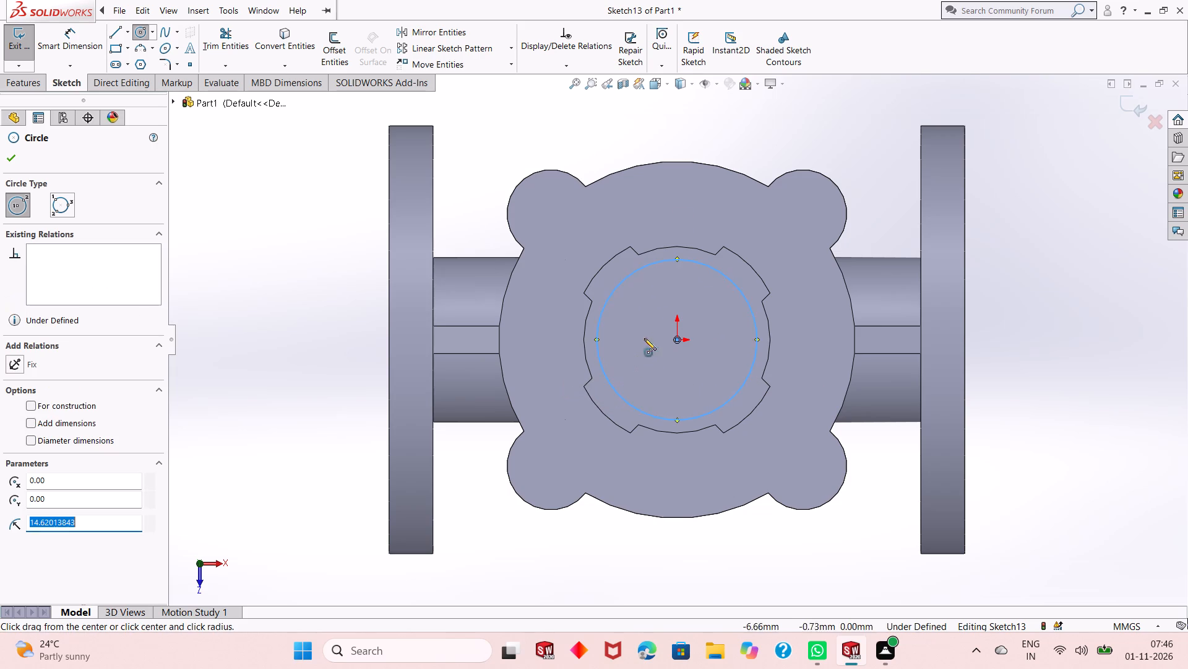
right_click(760, 119)
left_click(775, 130)
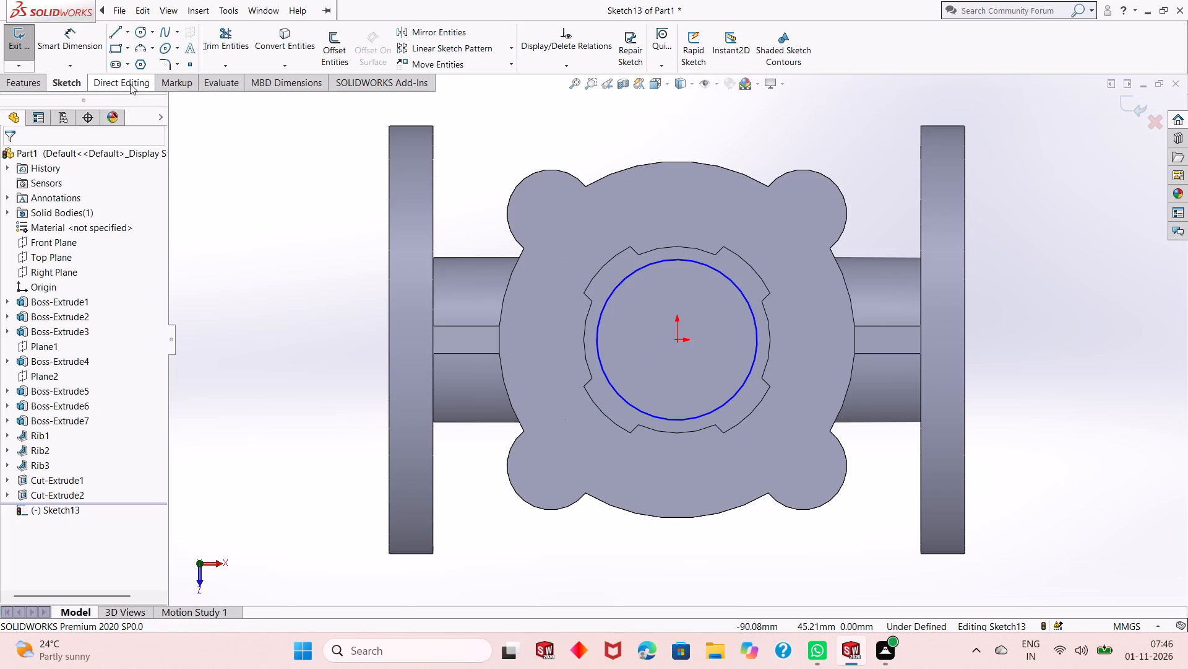
Dimension the diameter of the circle on the 40 mm recess floor as 28 mm.
left_click(83, 42)
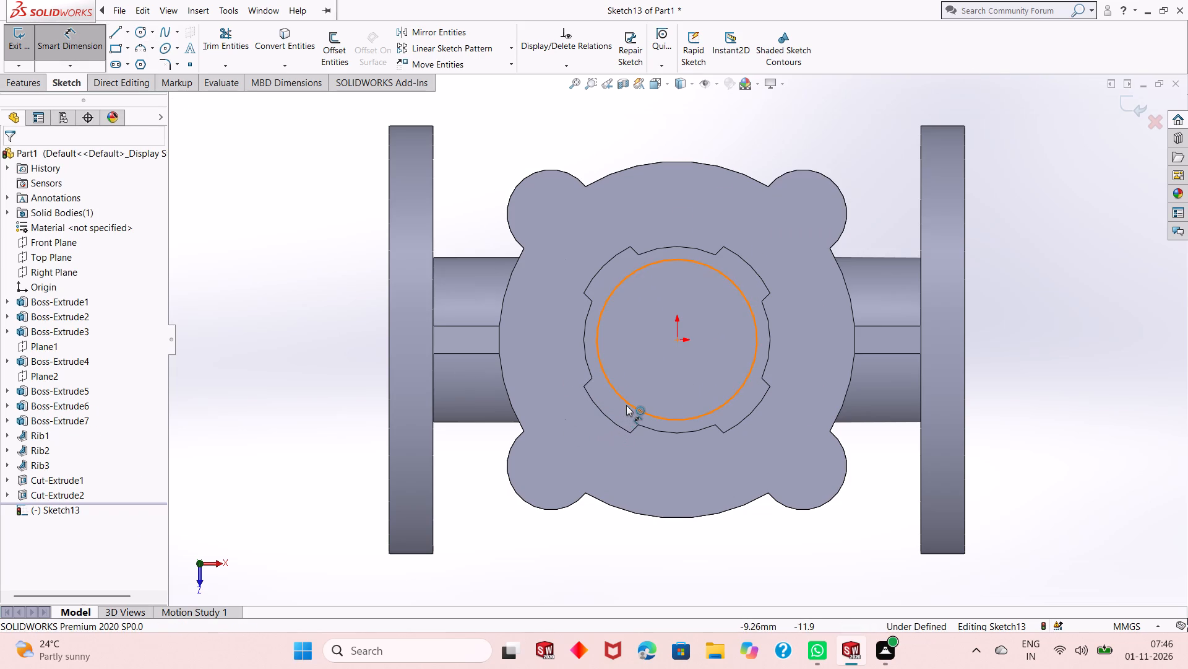
left_click(626, 405)
left_click(308, 516)
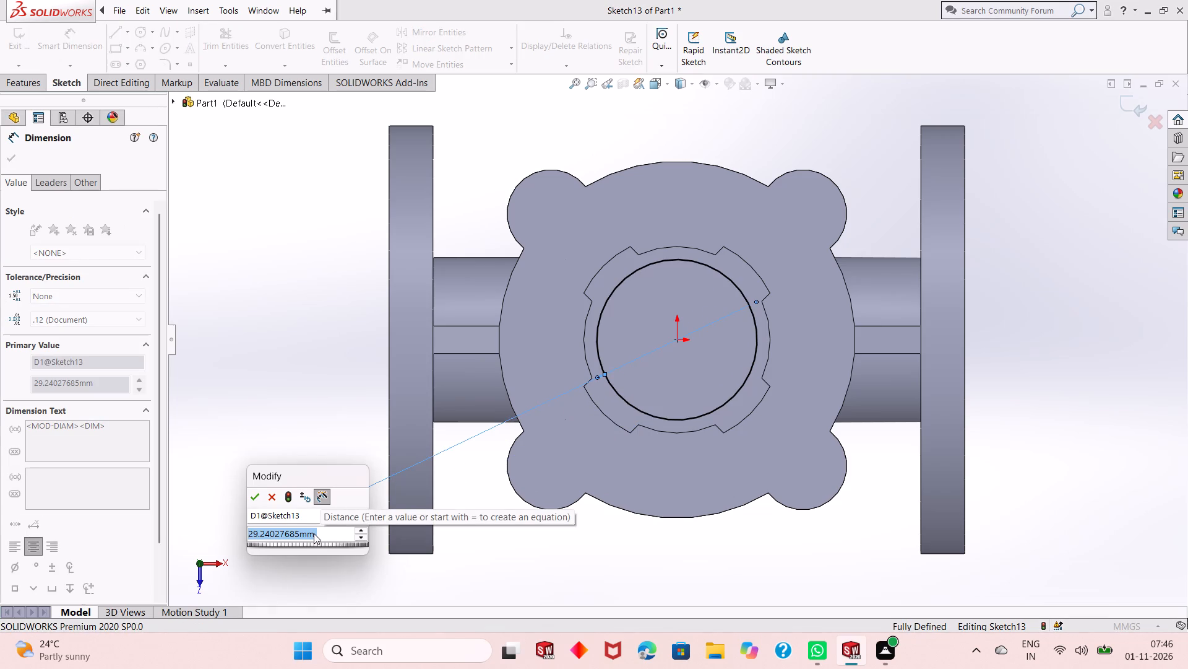
type("28")
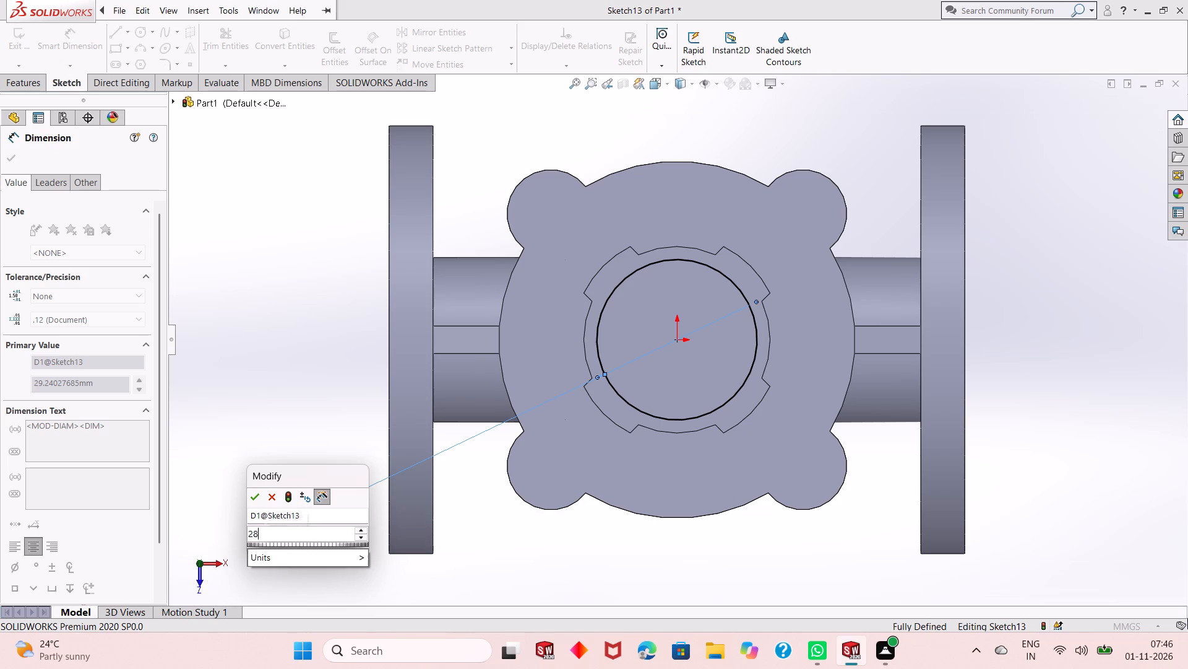
key("Return")
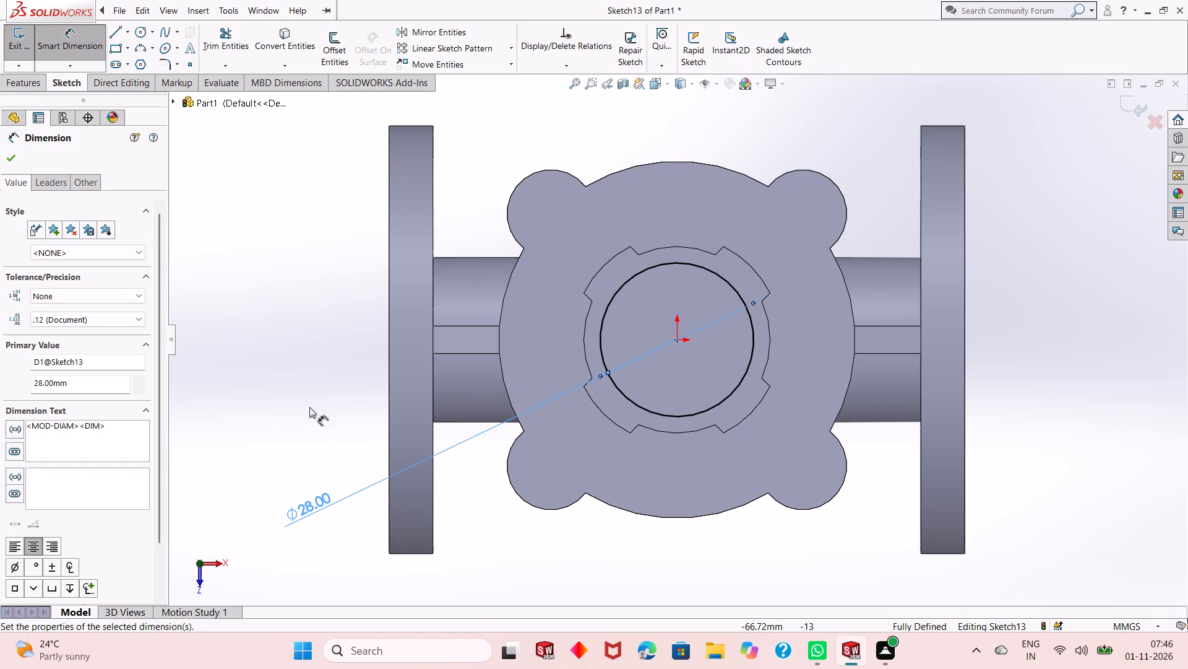
left_click(7, 155)
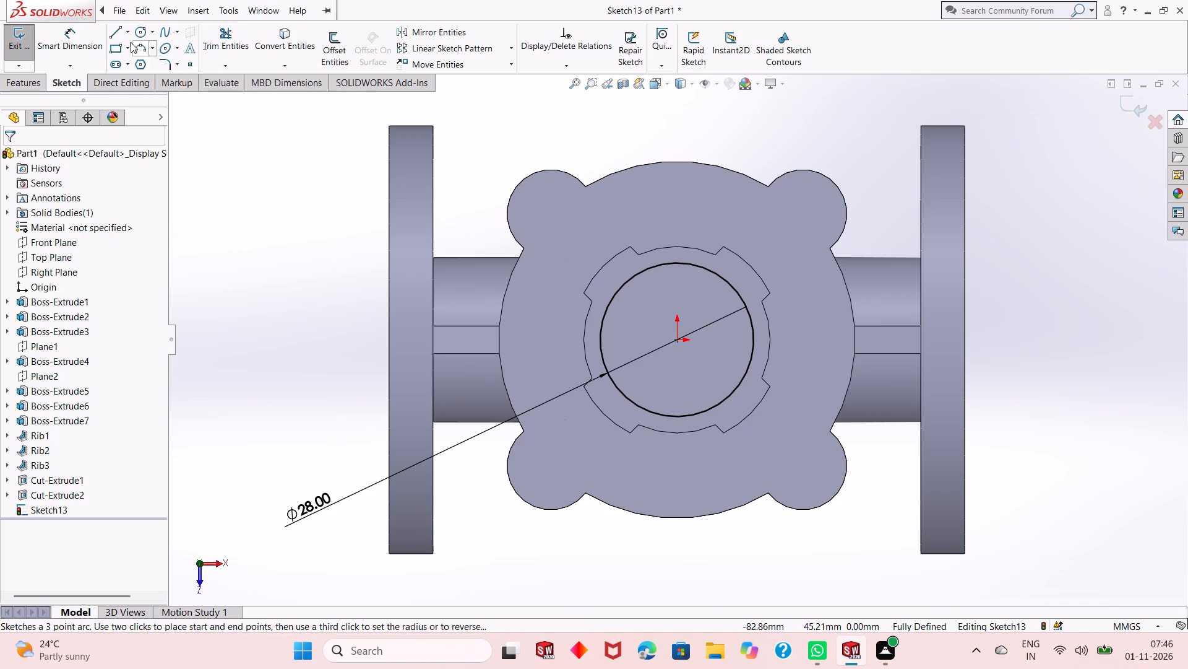
left_click(89, 48)
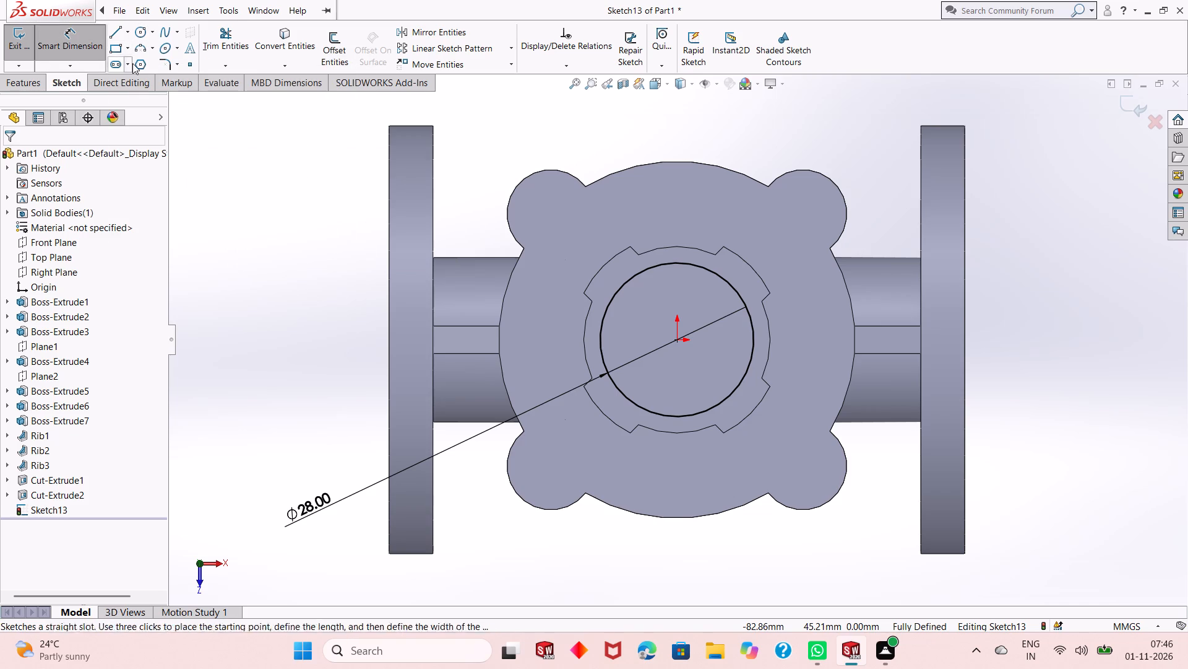
right_click(273, 162)
left_click(298, 201)
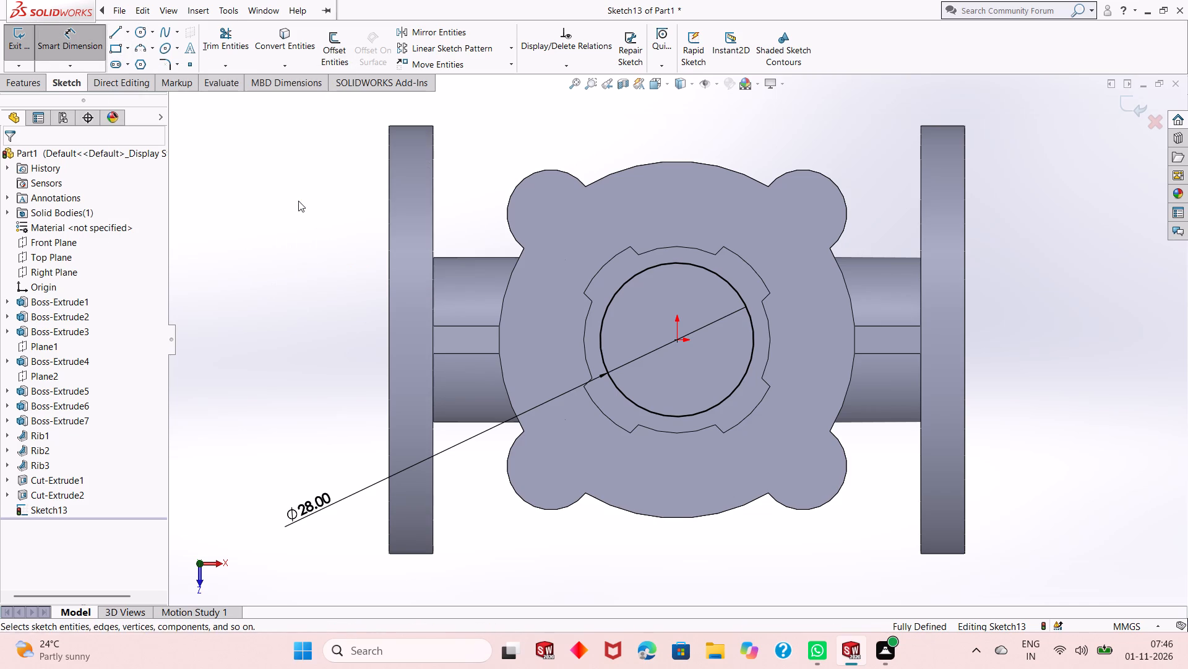
Extrude-cut the 28 mm circle down into the body with a blind depth of 1.30 mm.
left_click(33, 79)
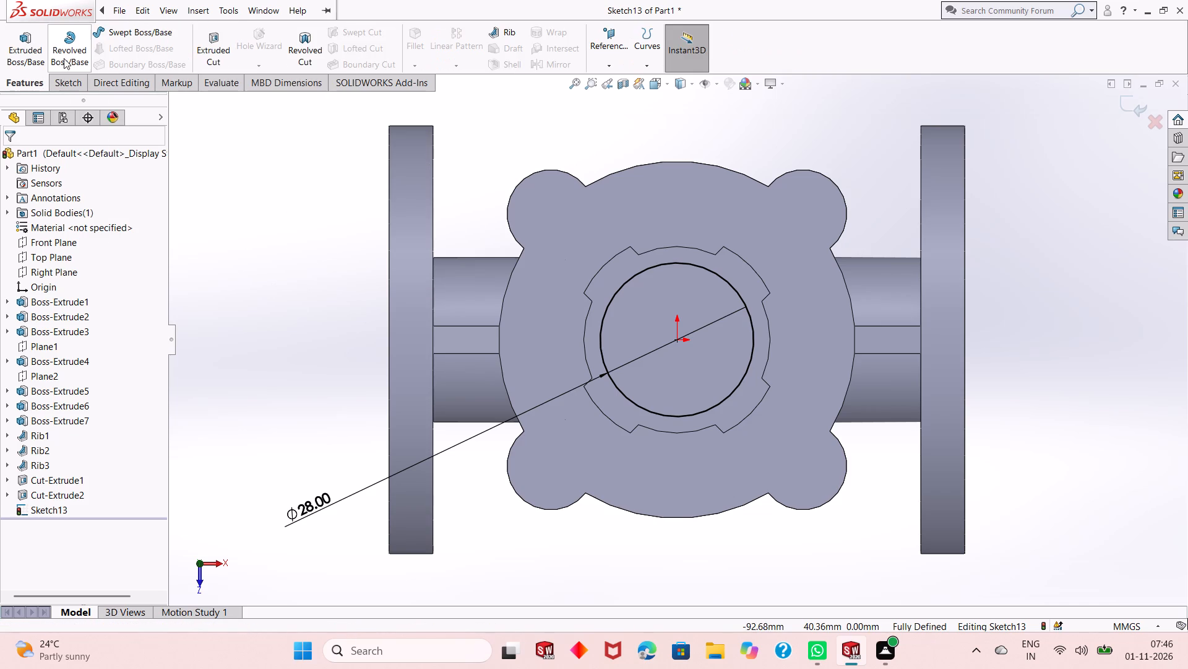
left_click(211, 45)
middle_click_drag(654, 393, 660, 218)
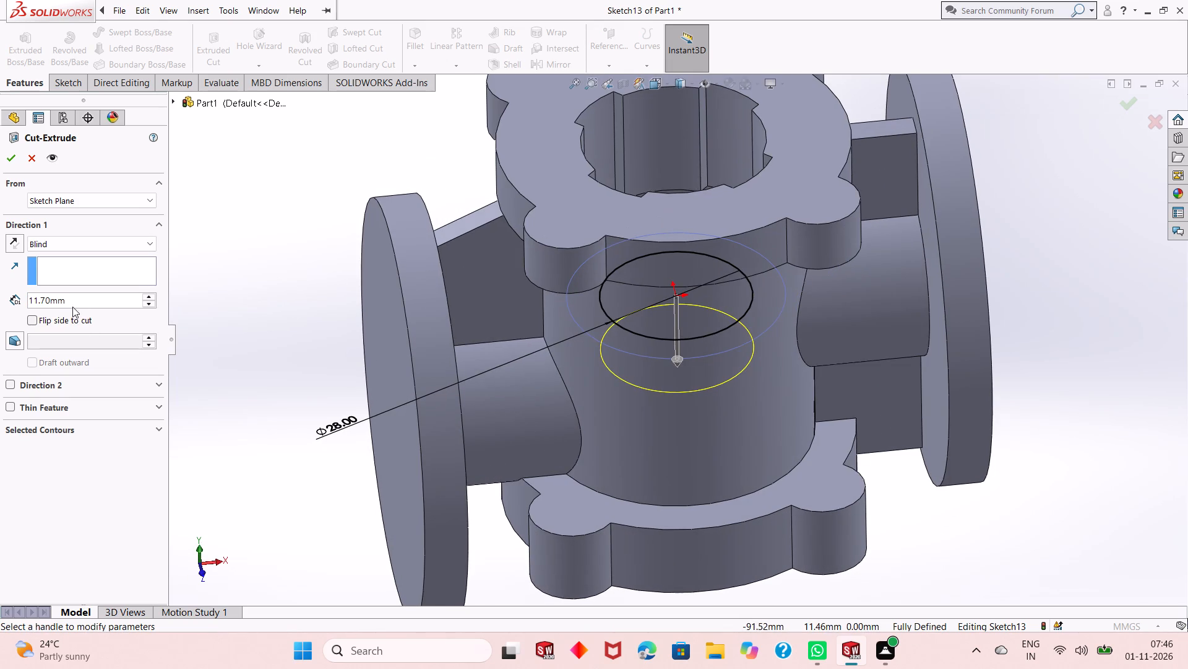
double_click(77, 302)
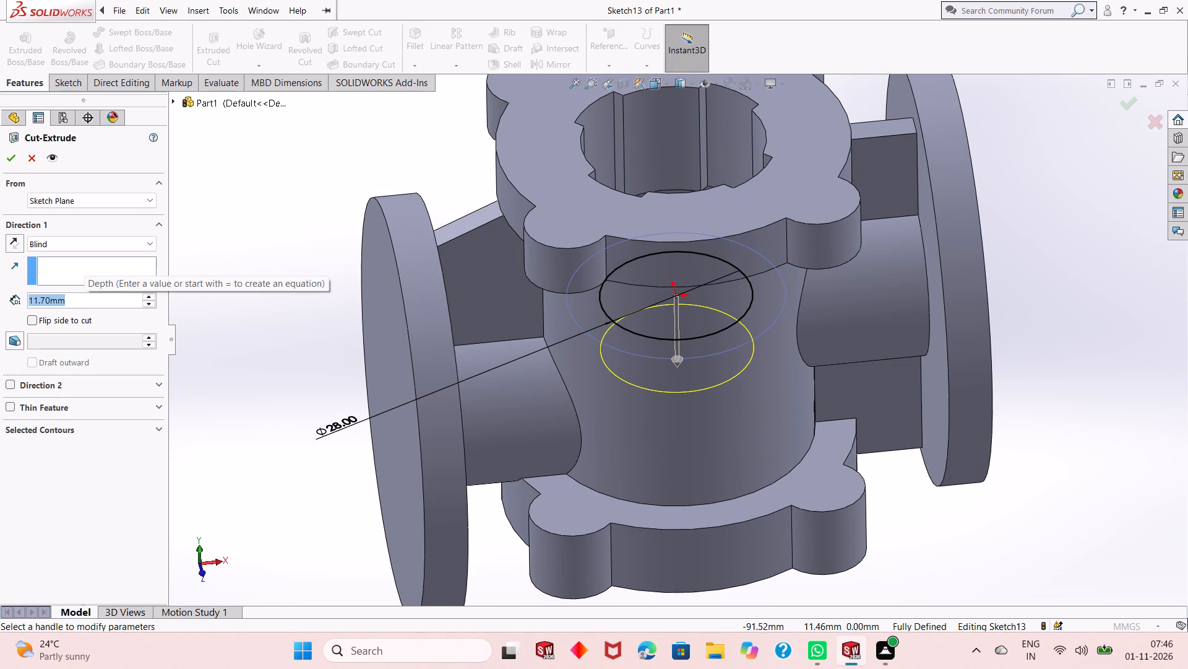
type("1.3")
key("Return")
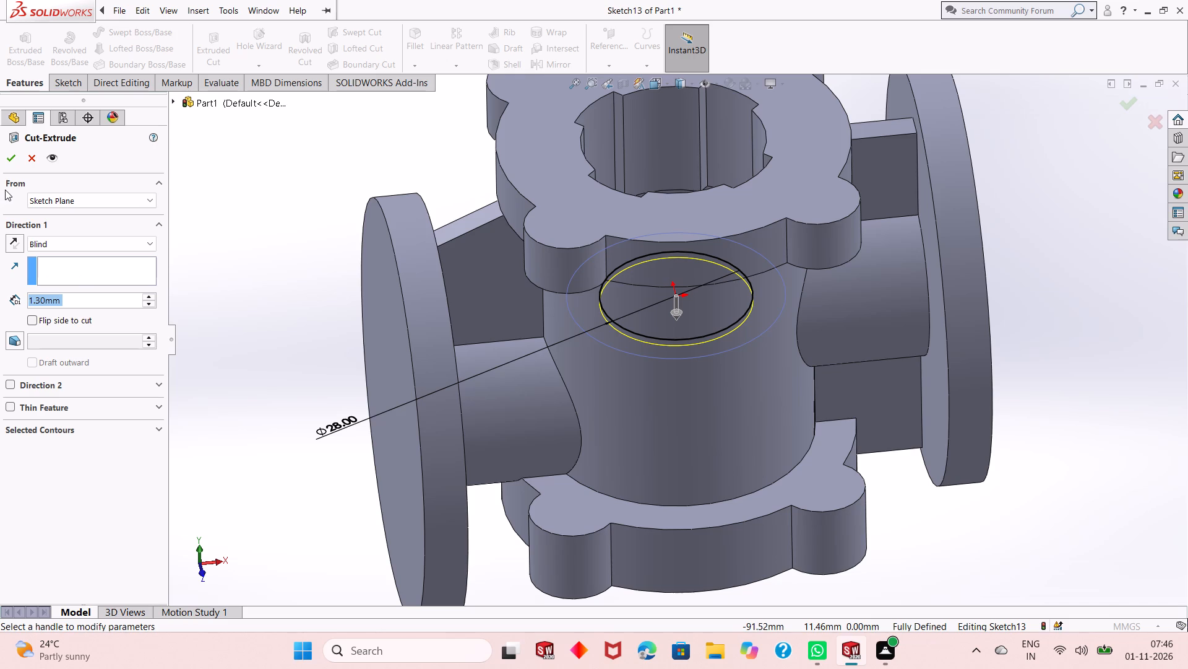
left_click(11, 160)
left_click(293, 326)
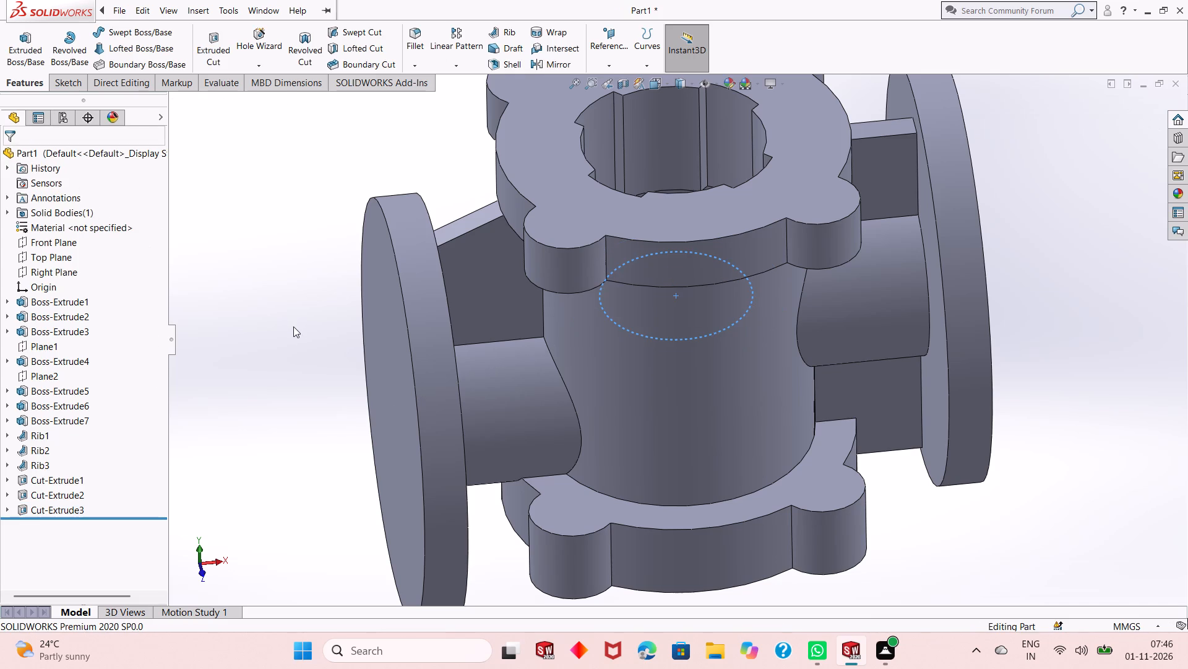
Start a sketch on the floor of the 28 mm recess and draw an origin-centred circle about 21 mm in diameter.
middle_click_drag(491, 240, 508, 359)
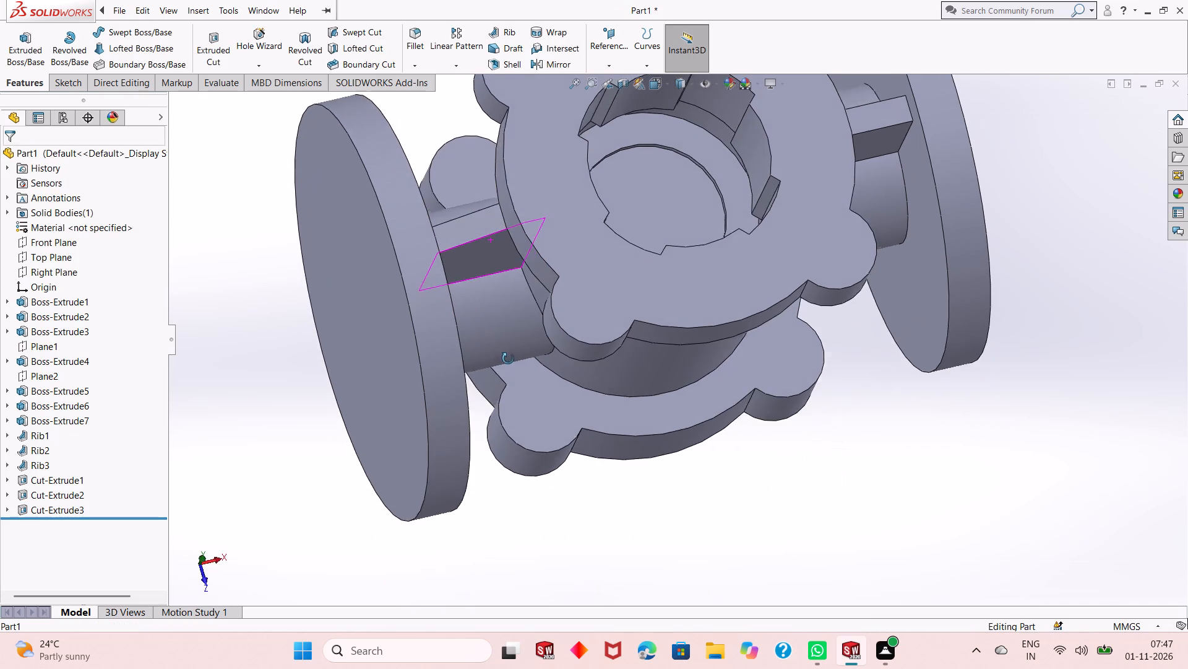
middle_click_drag(508, 359, 494, 331)
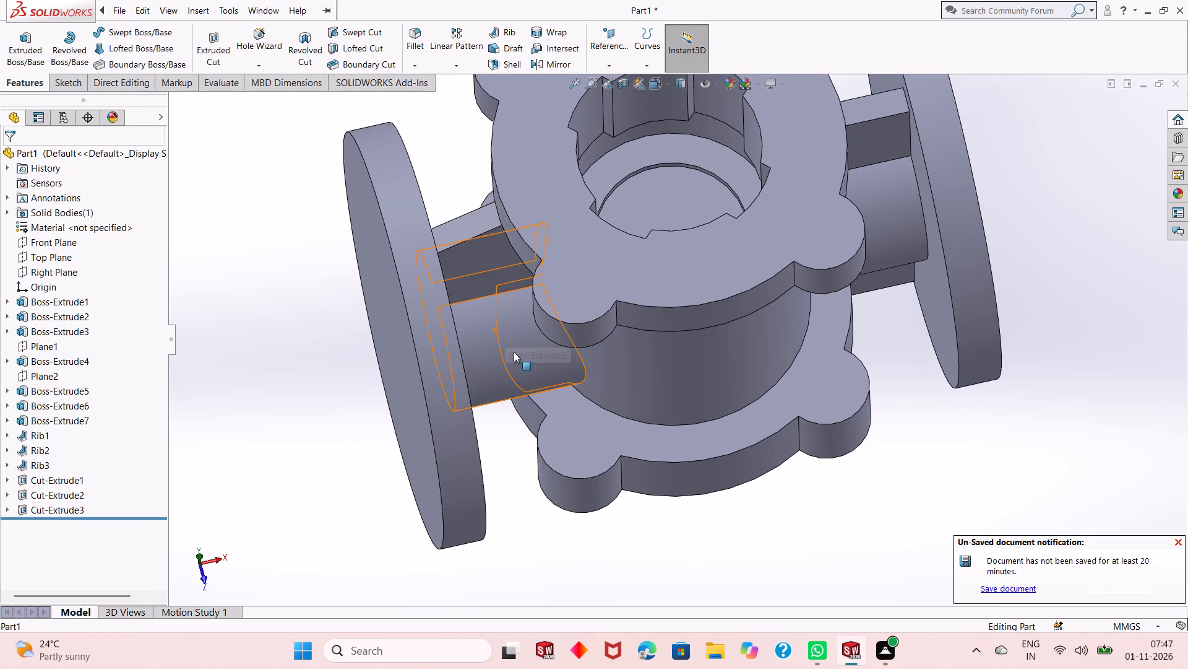
middle_click_drag(515, 353, 514, 435)
left_click(661, 260)
left_click(720, 219)
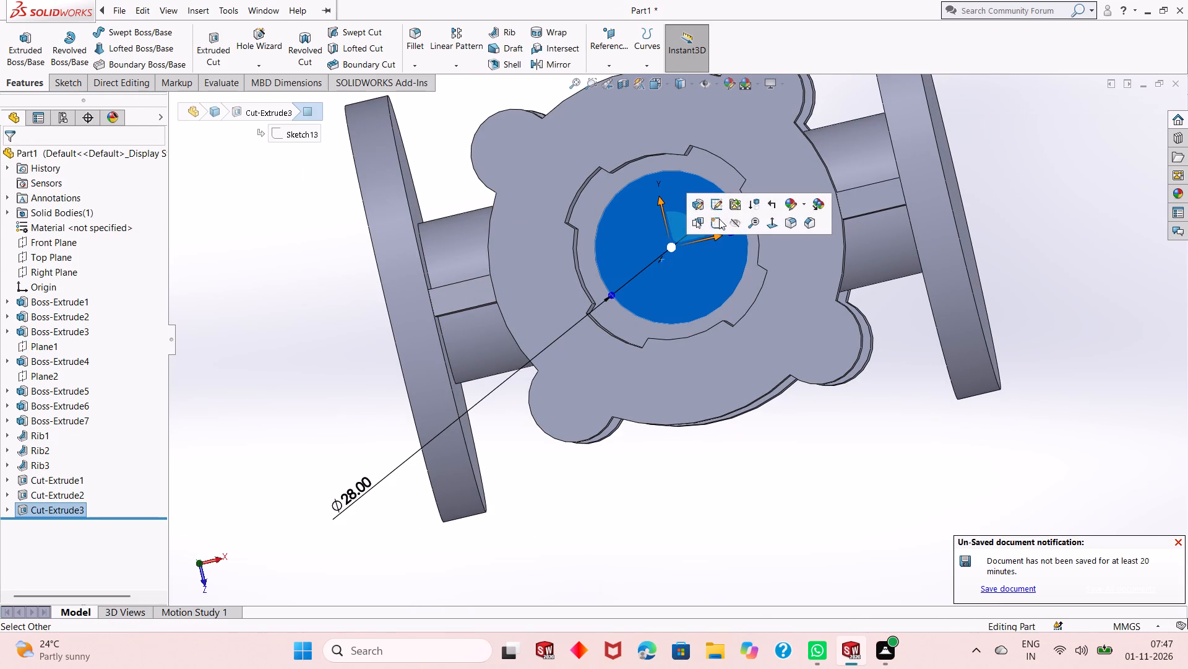
key("ctrl+8")
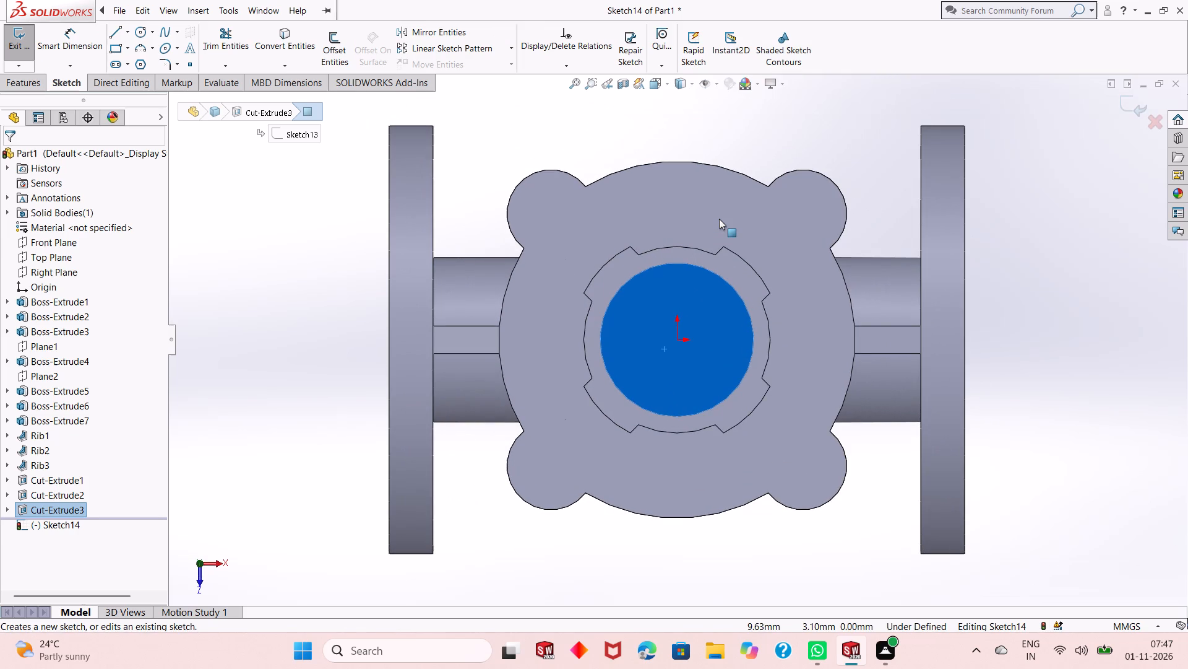
left_click(782, 129)
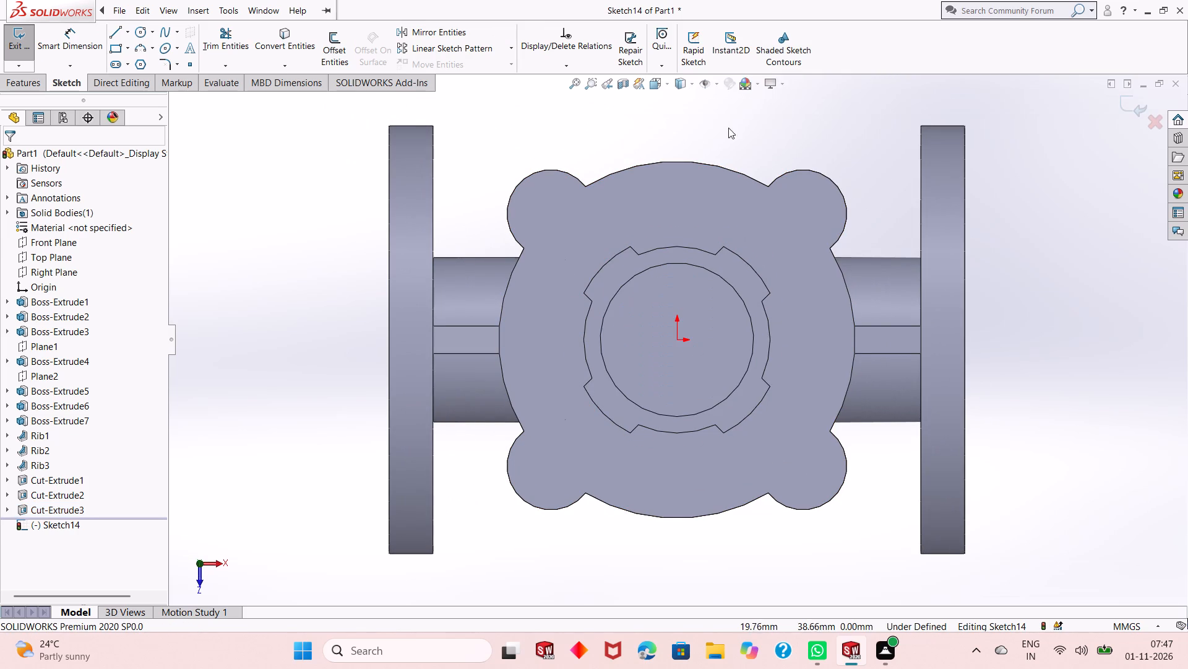
left_click(141, 28)
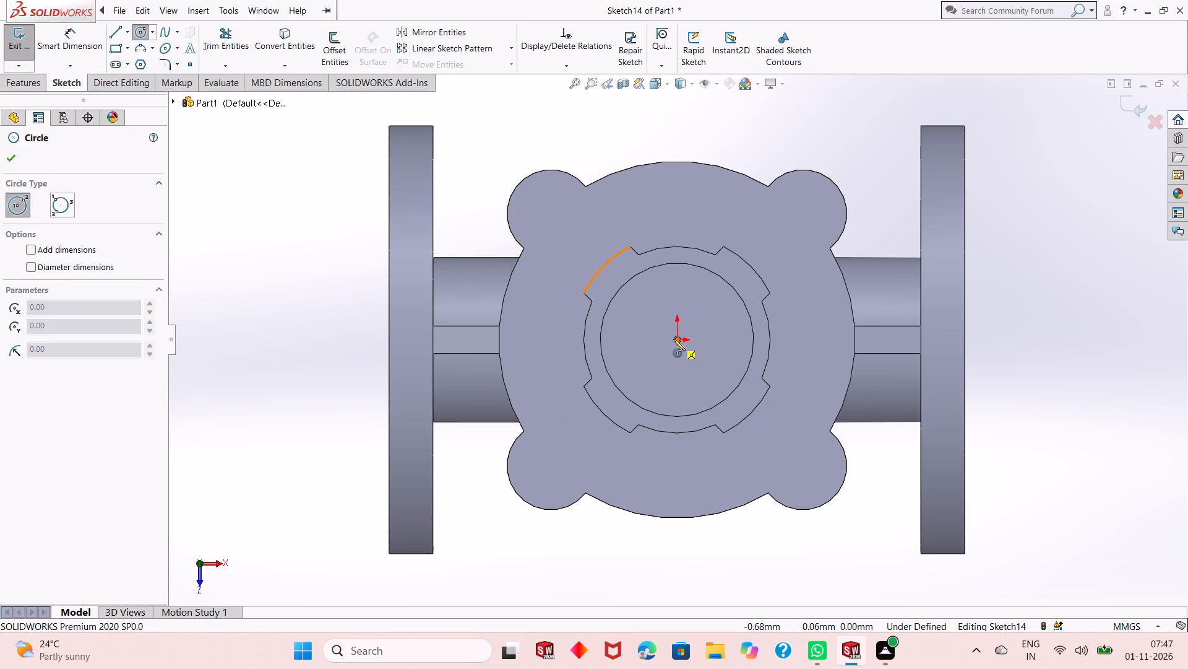
left_click(676, 338)
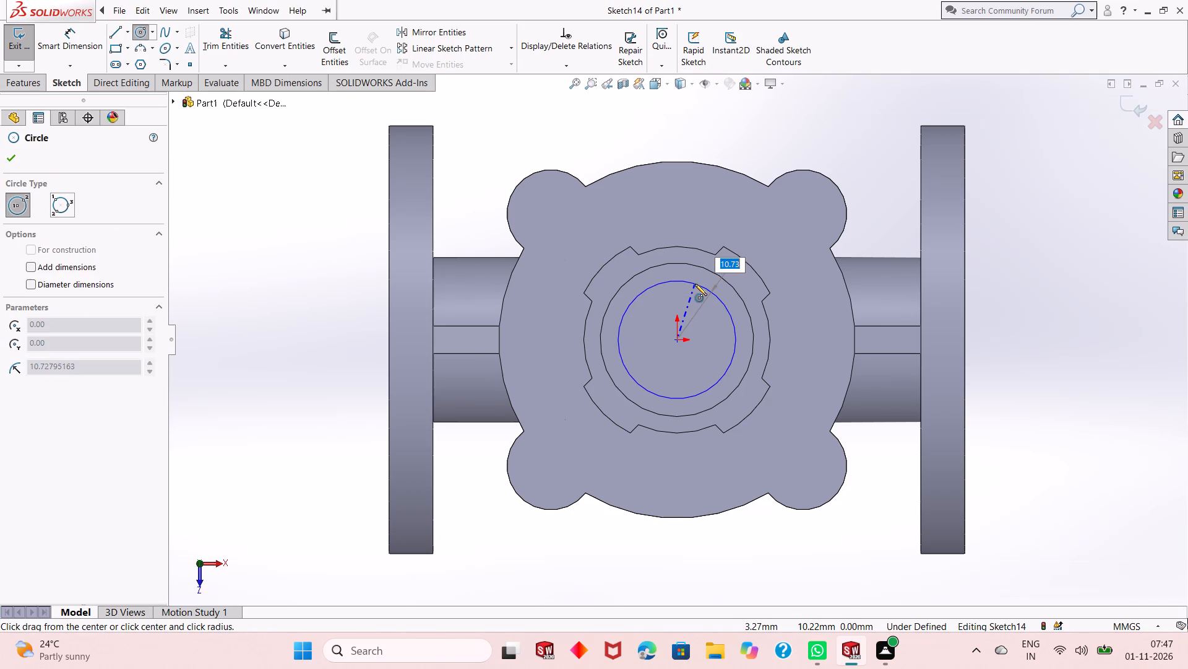
left_click(695, 284)
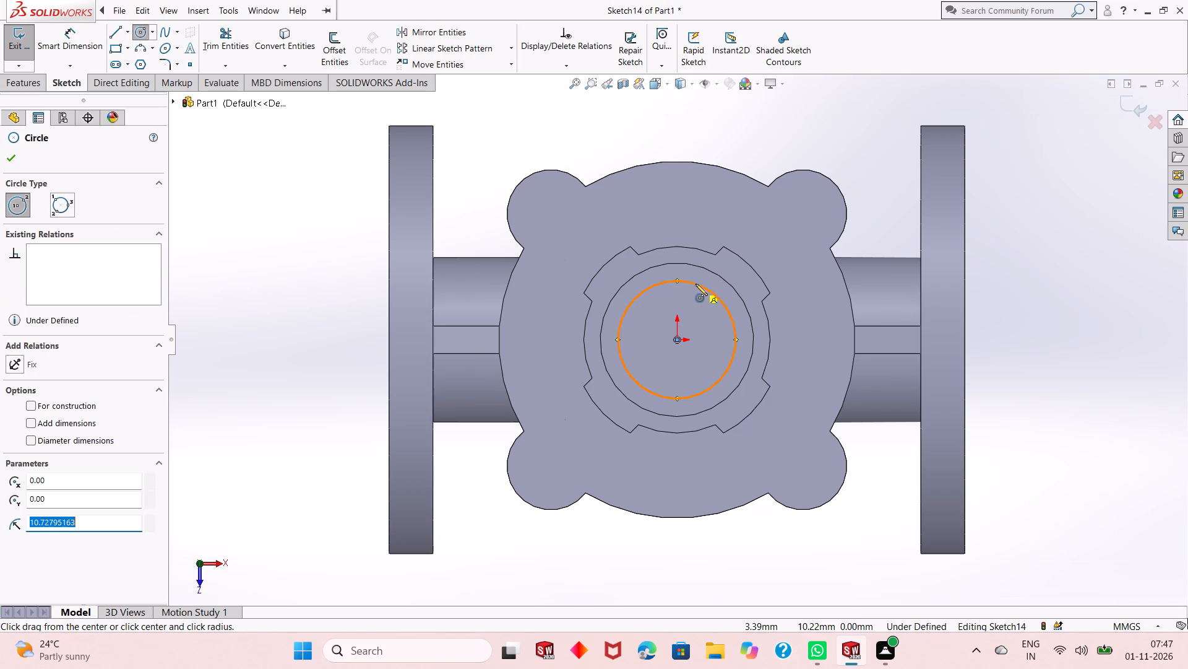
right_click(695, 284)
left_click(710, 289)
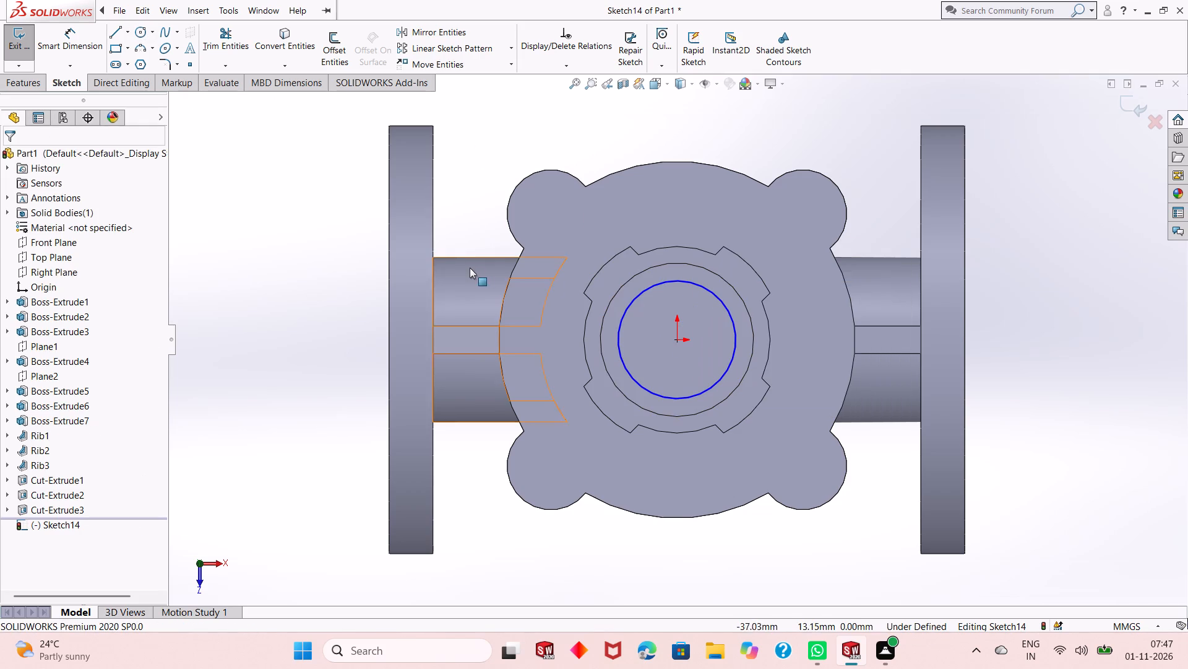
Dimension the new circle's diameter as 20 mm.
left_click(59, 33)
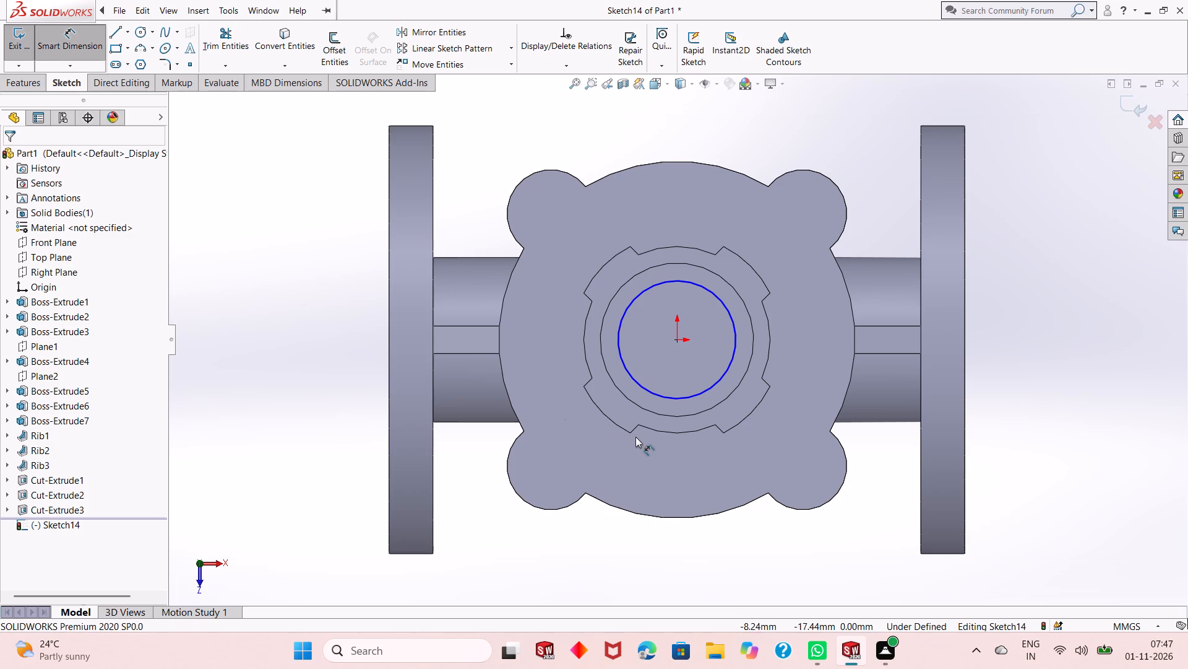
scroll(635, 437, "up", 2)
scroll(673, 408, "down", 3)
left_click(666, 344)
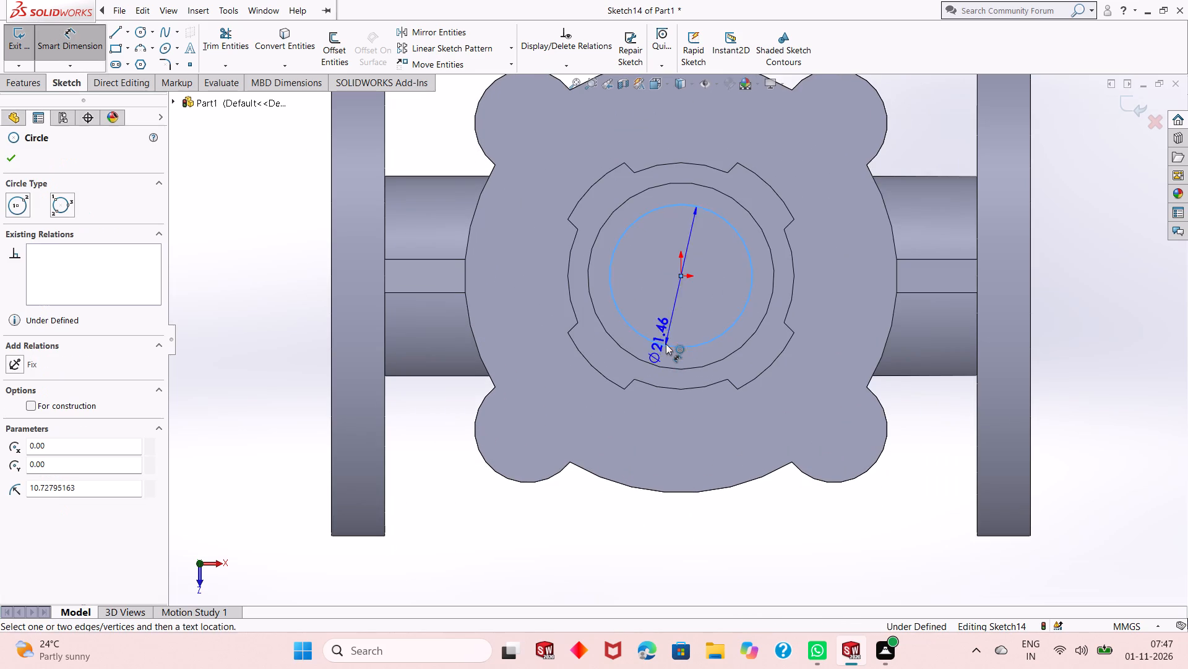
left_click(478, 506)
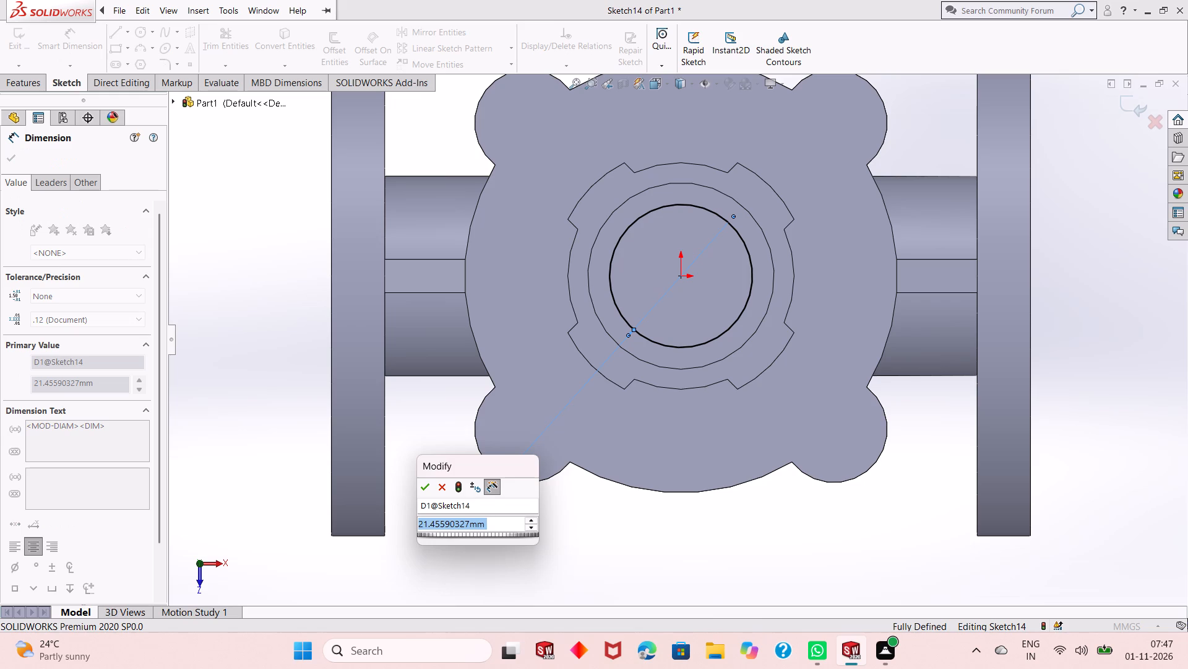
type("20")
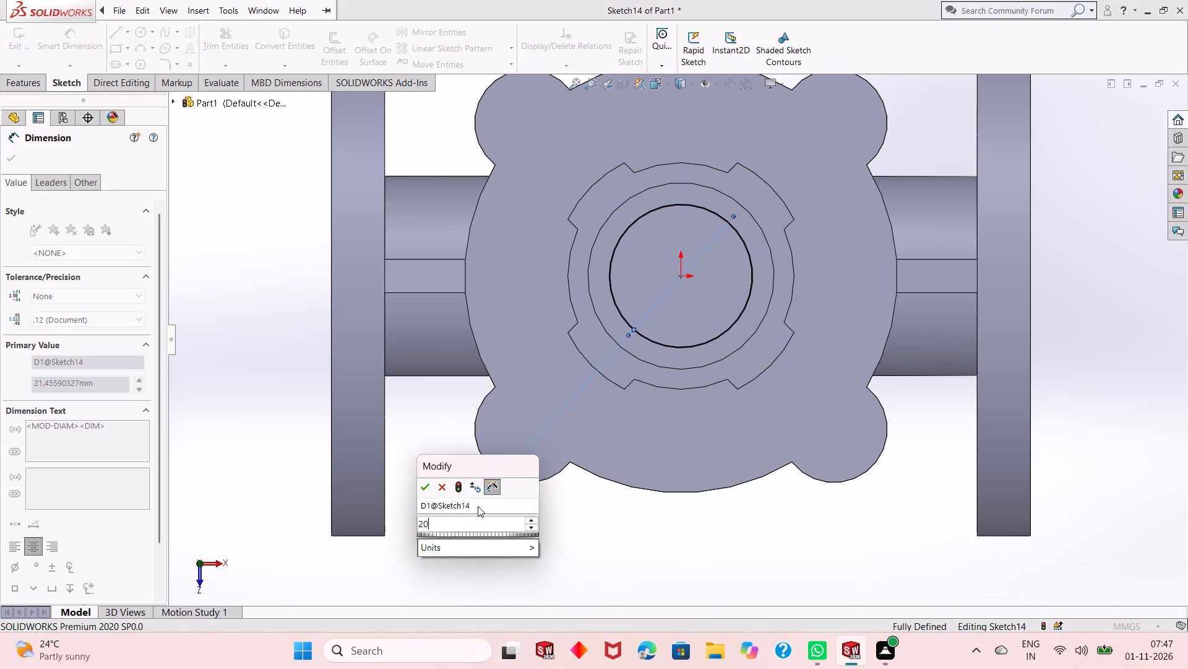
key("Return")
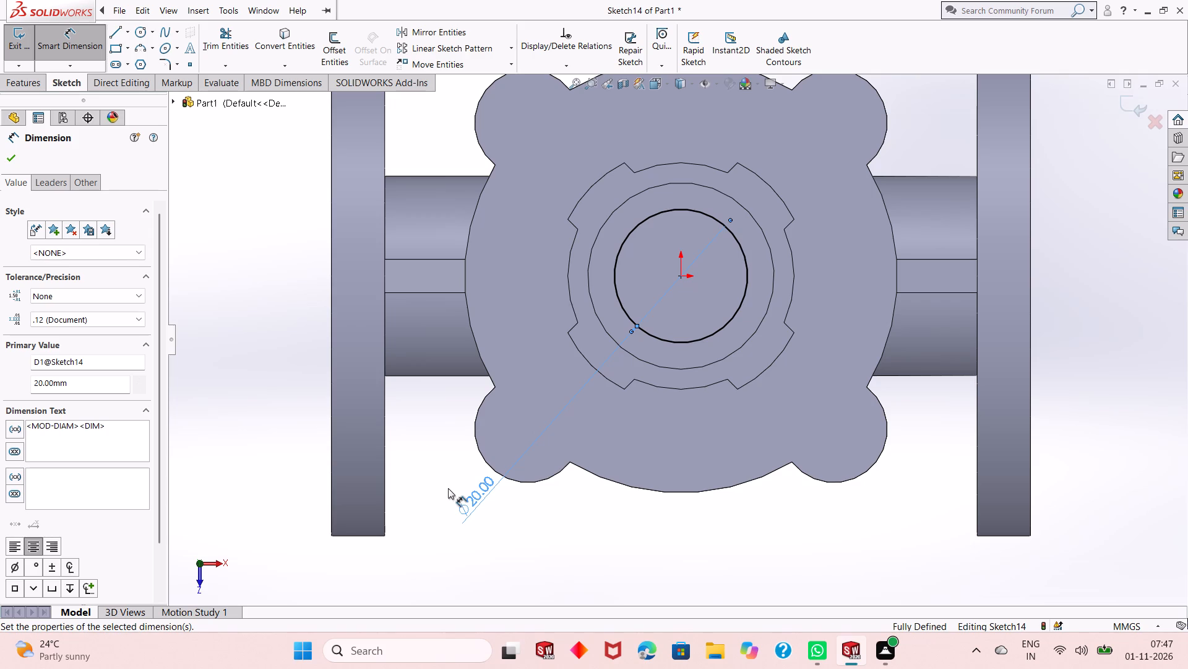
left_click(12, 163)
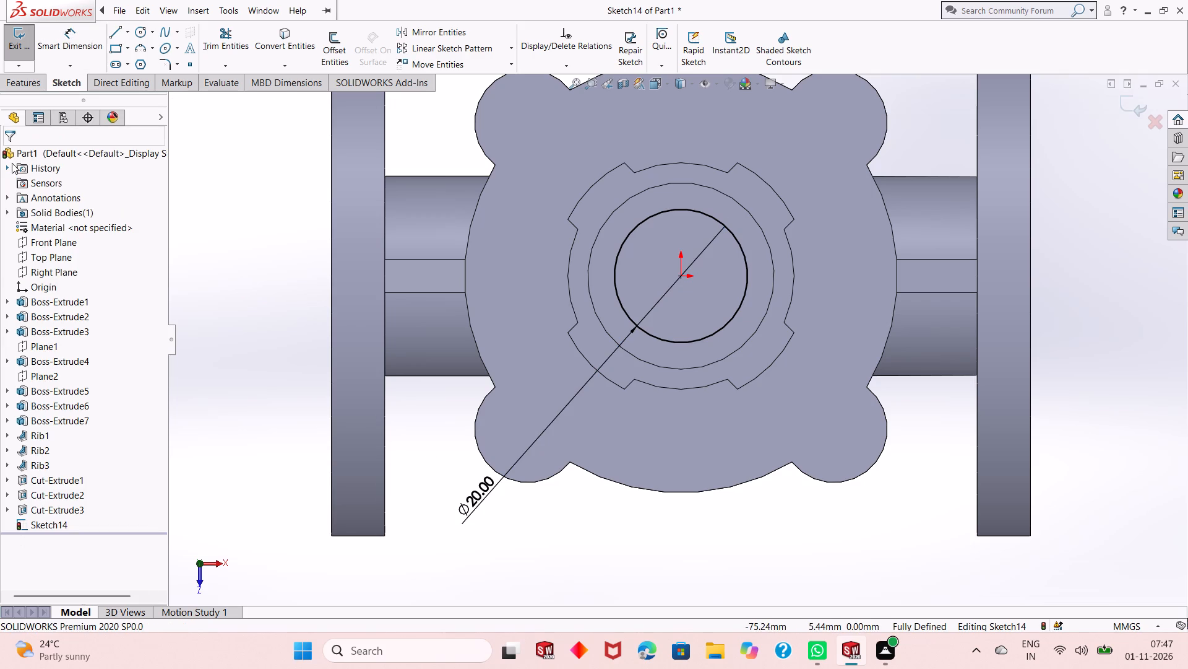
Extrude-cut the 20 mm circle down into the body with a blind depth of 8 mm.
left_click(20, 85)
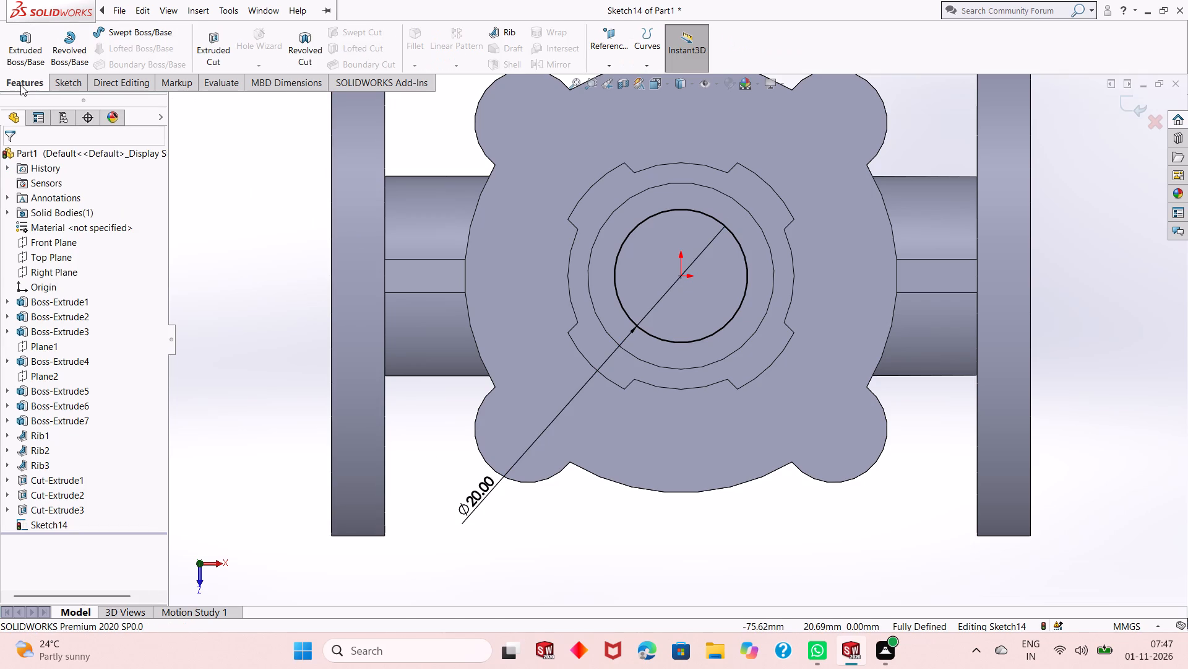
left_click(217, 54)
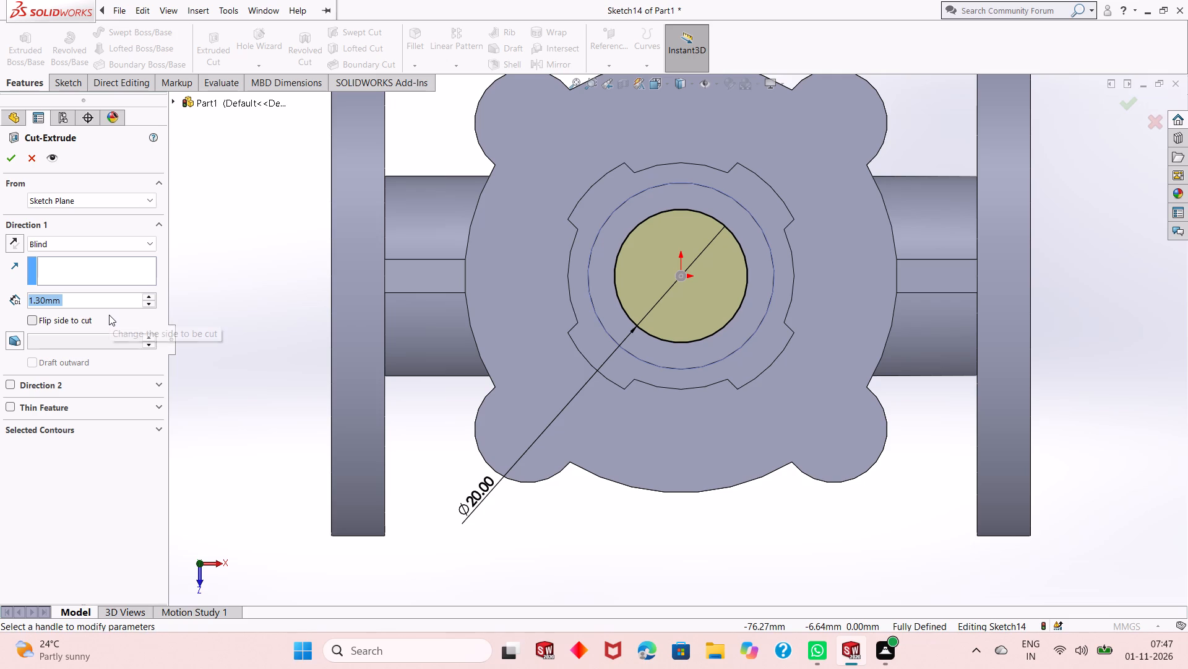
key("8")
key("Return")
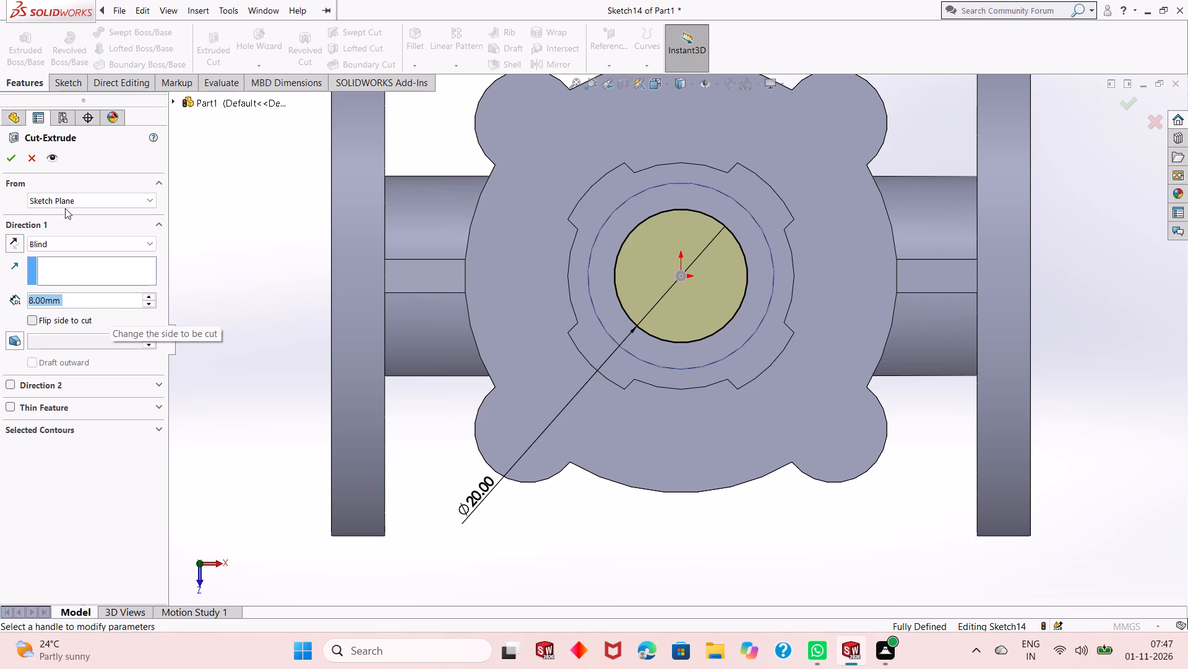
left_click(6, 158)
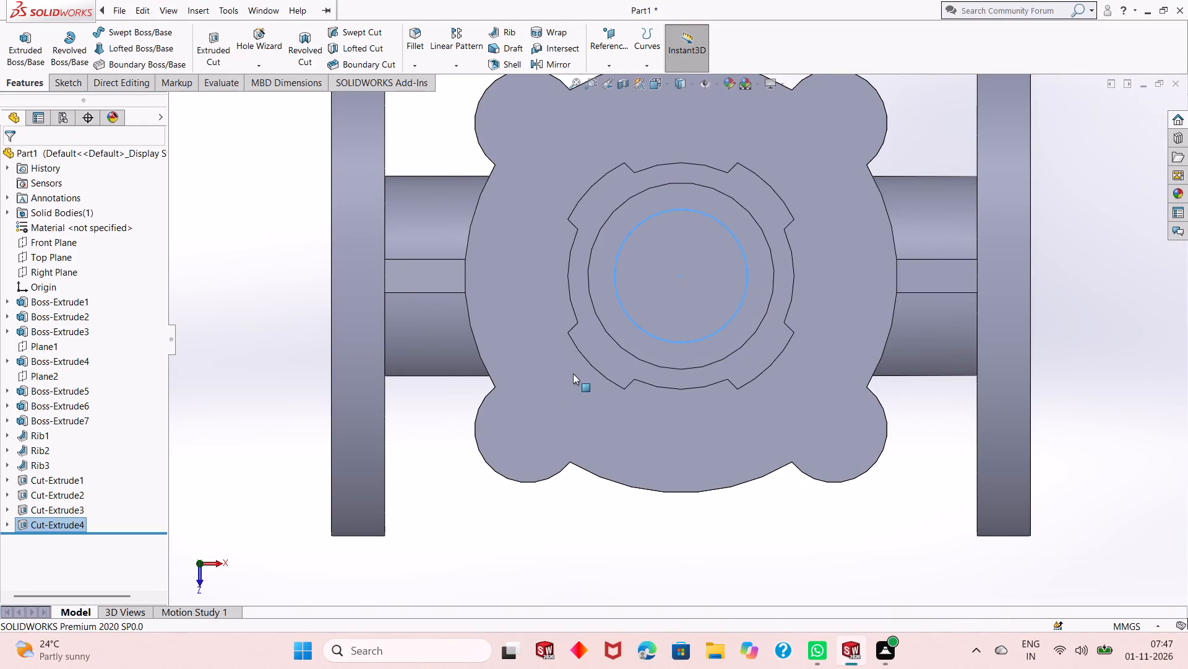
Section the part through the Front Plane to examine the stepped bore's profile.
middle_click_drag(574, 374, 574, 214)
scroll(558, 389, "up", 3)
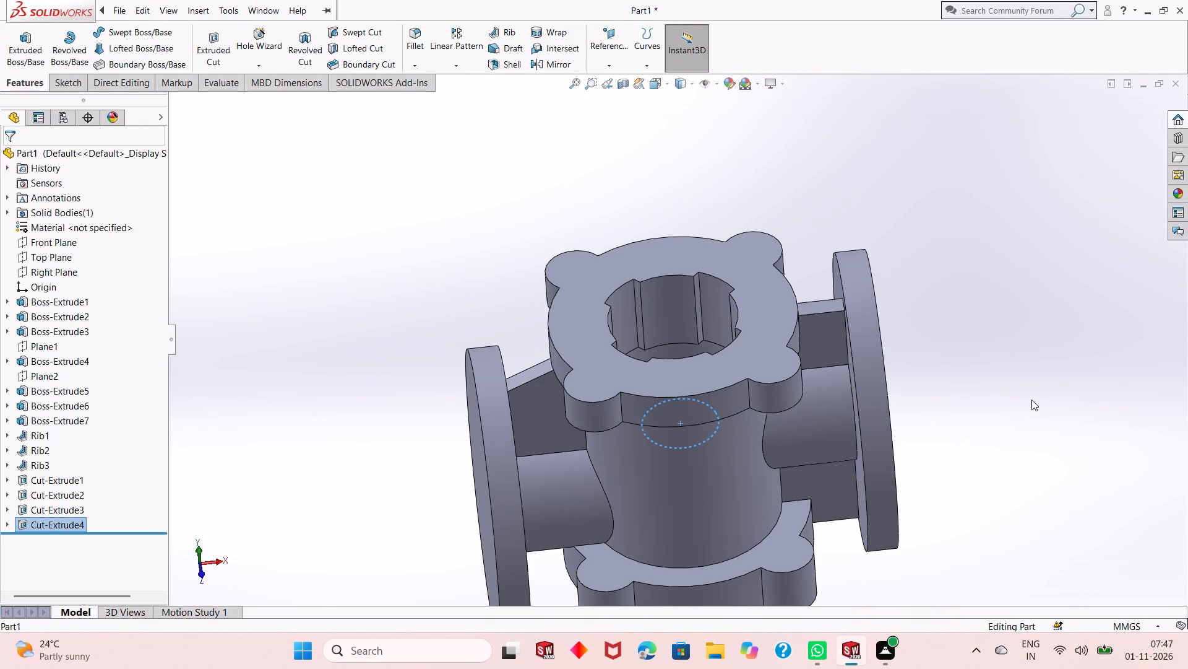
left_click(1031, 400)
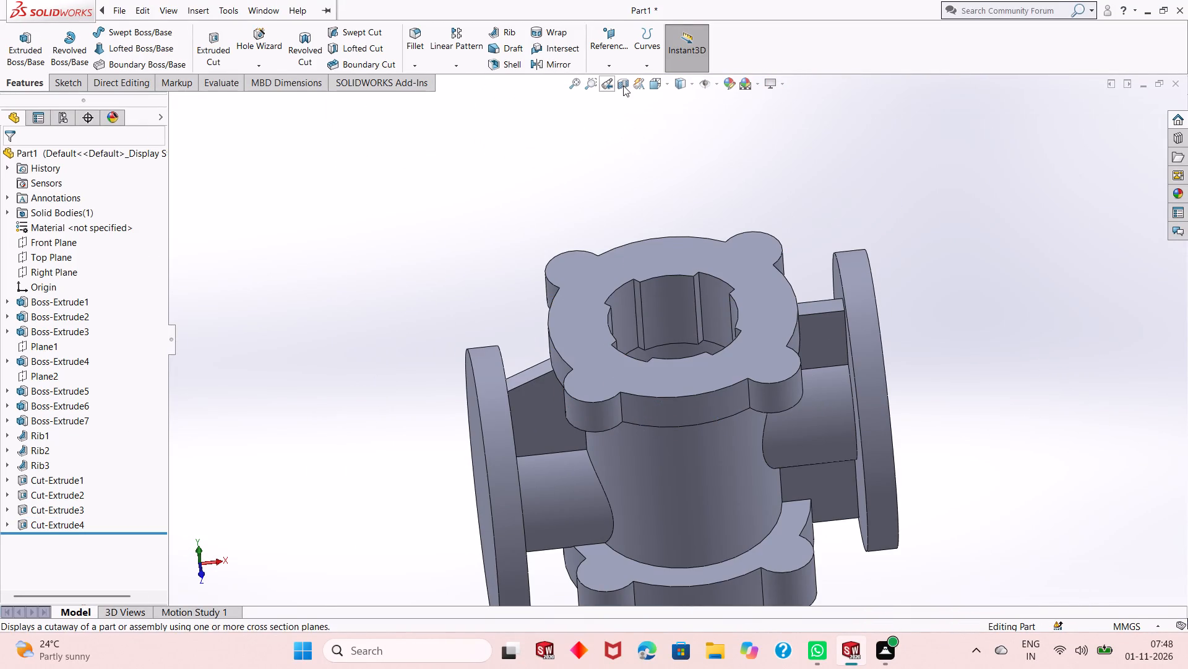
left_click(624, 86)
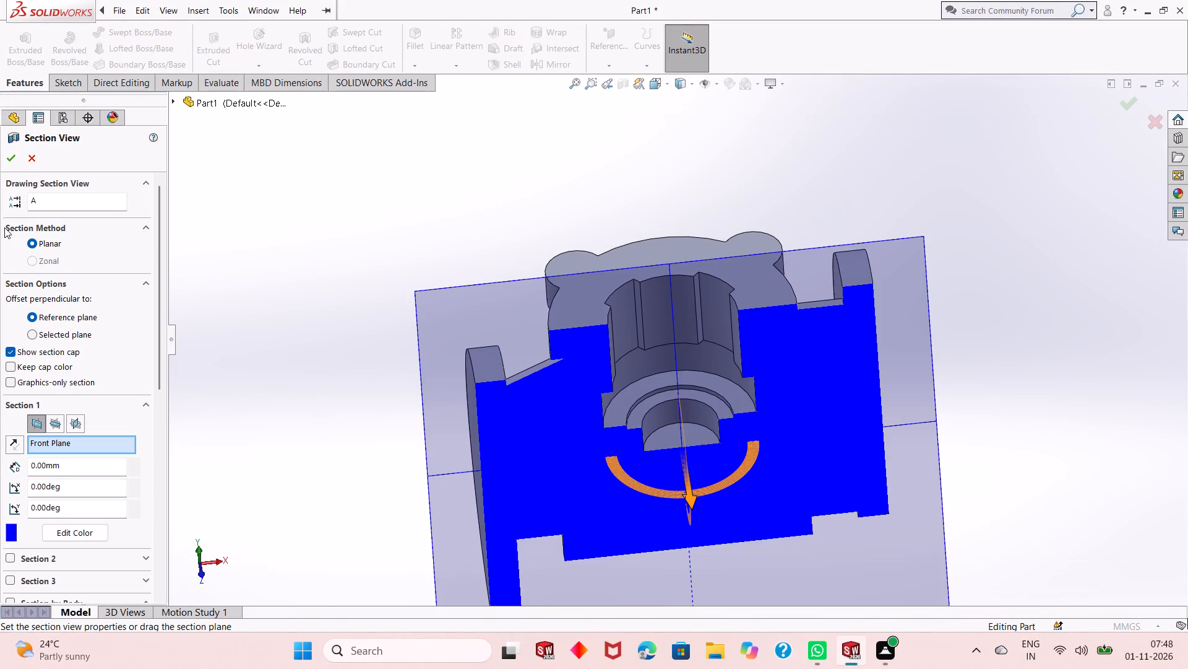
left_click(7, 156)
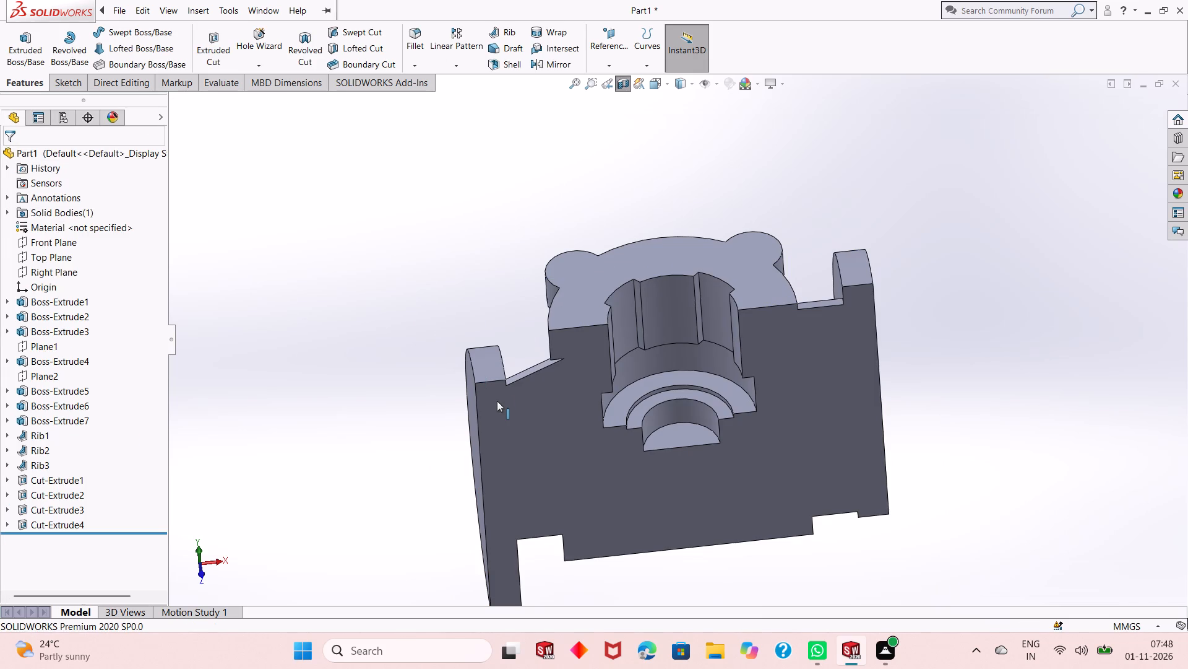
Chamfer the upper edge of the 20 mm bore, where it meets the 28 mm recess floor, 3 mm at 45 degrees.
key("ctrl+8")
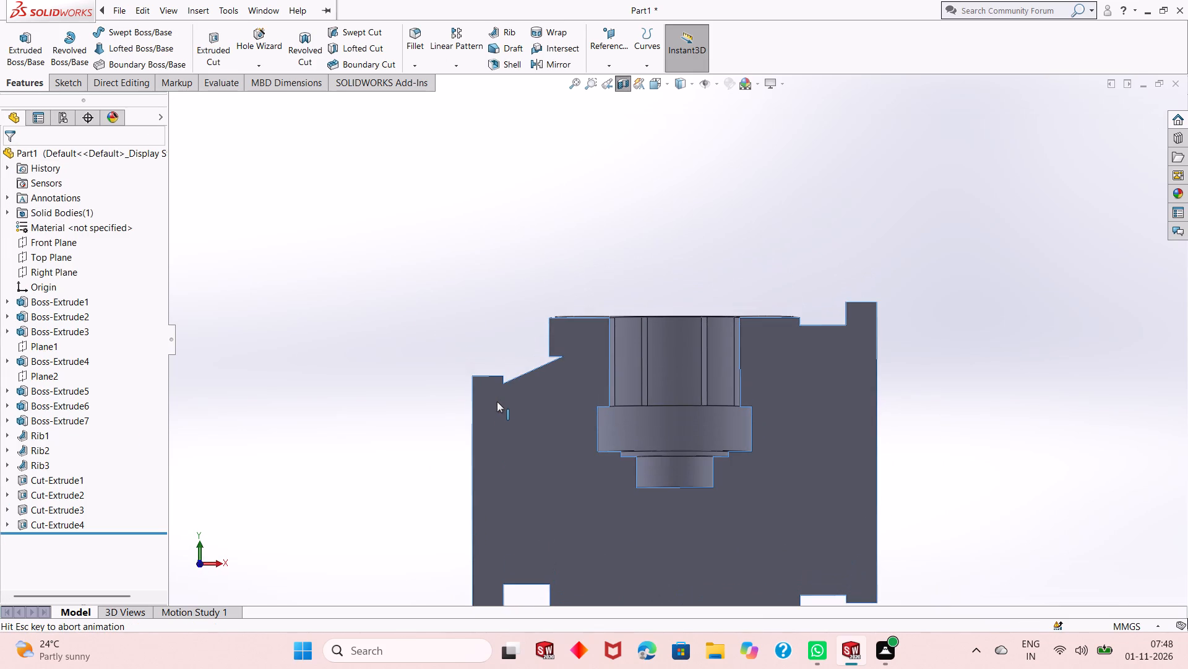
scroll(705, 276, "down", 1)
scroll(669, 403, "up", 1)
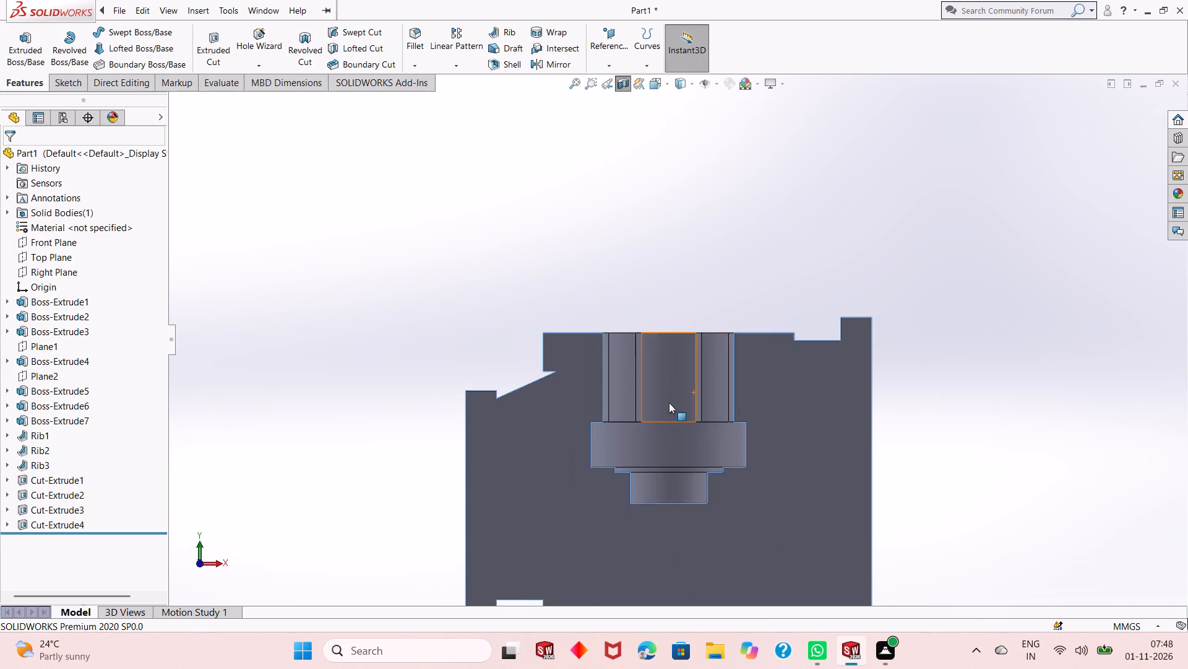
scroll(669, 403, "up", 2)
scroll(702, 536, "down", 2)
scroll(668, 422, "down", 3)
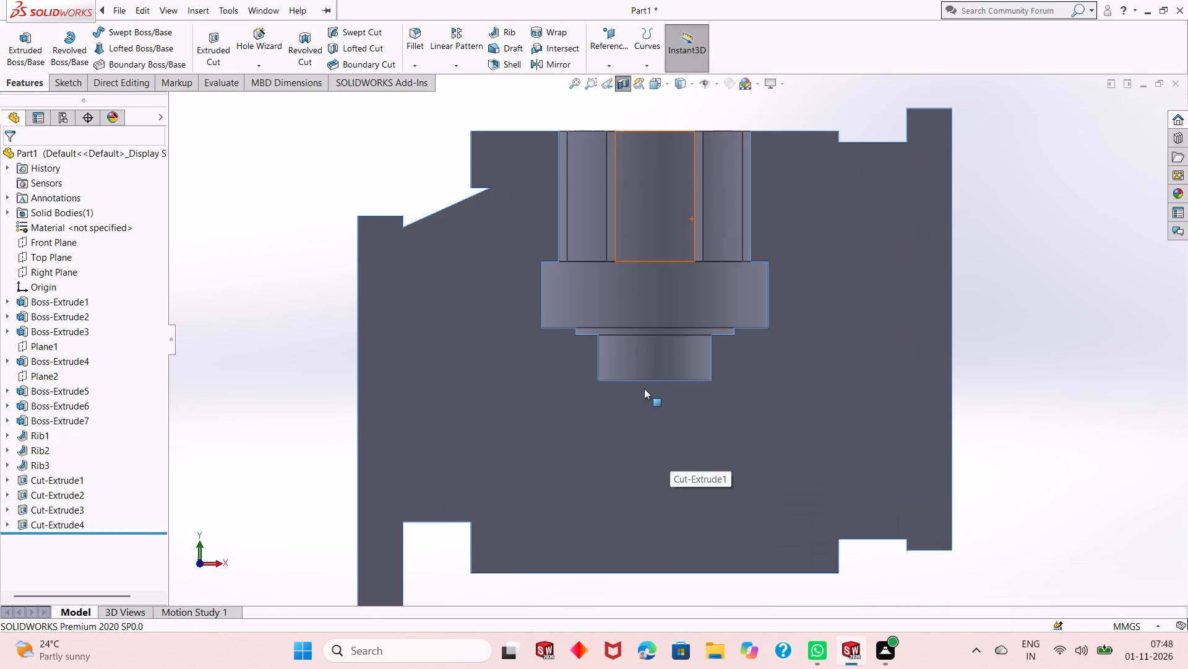
left_click(408, 68)
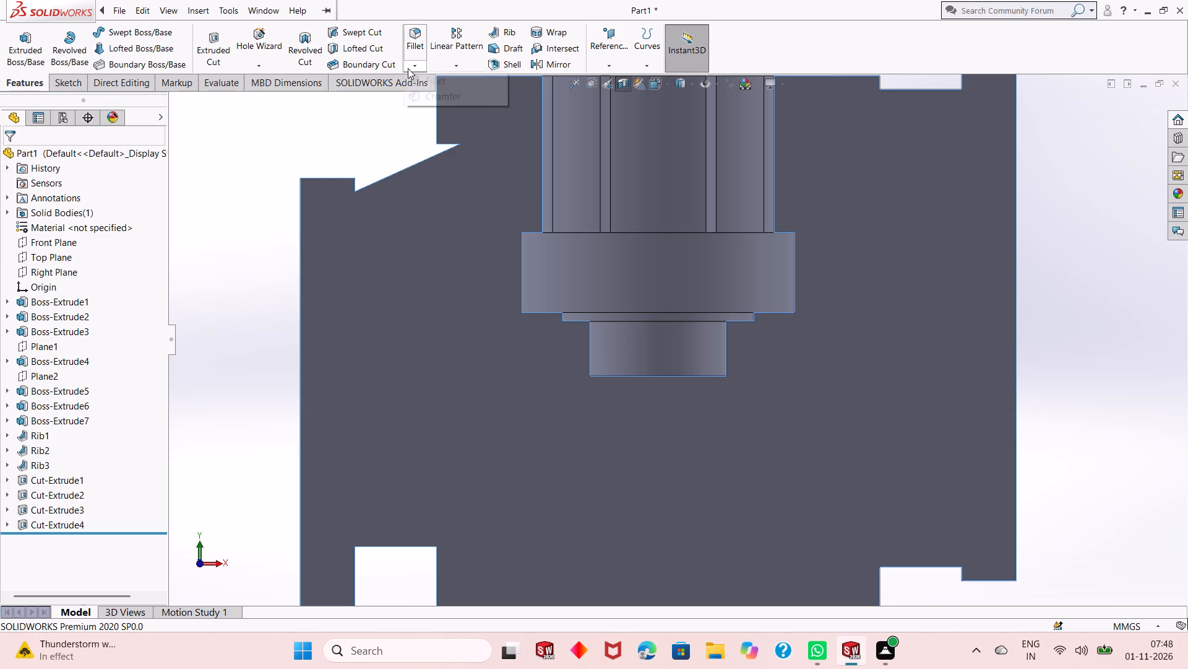
left_click(415, 99)
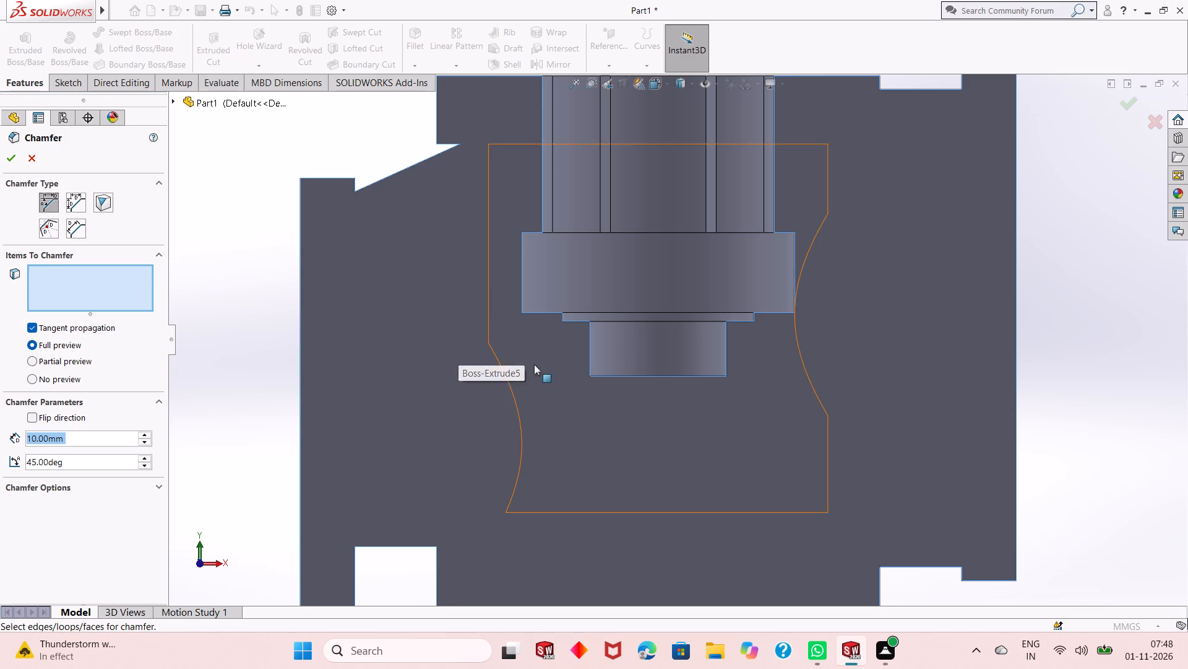
scroll(669, 330, "down", 2)
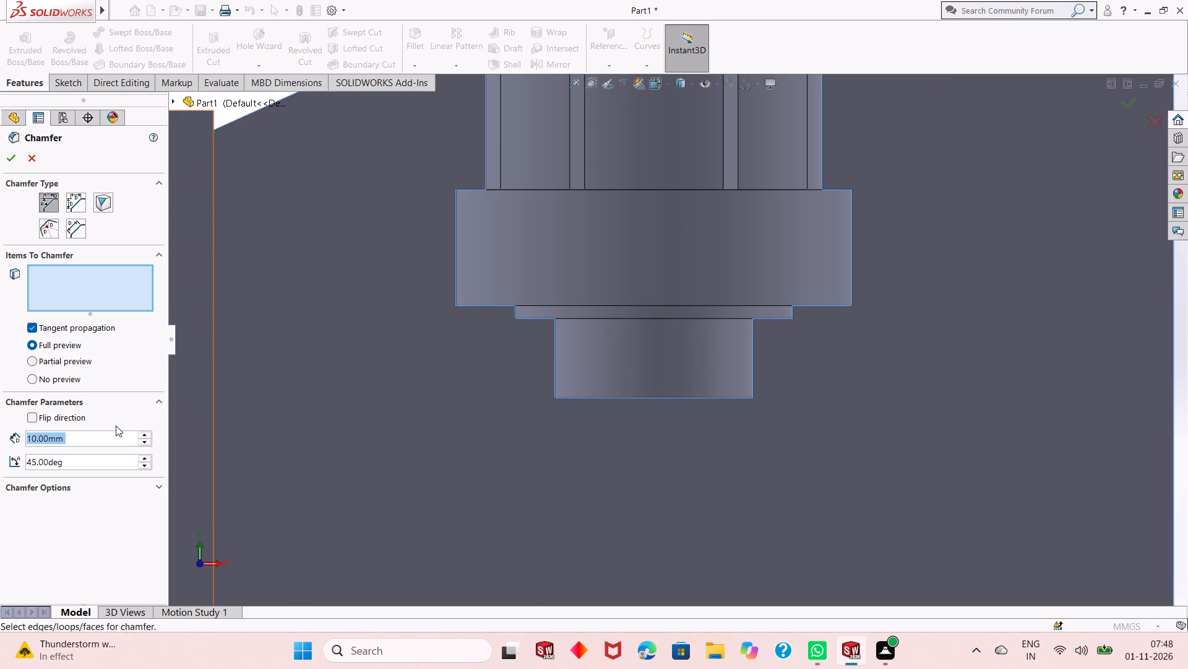
key("4")
key("BackSpace")
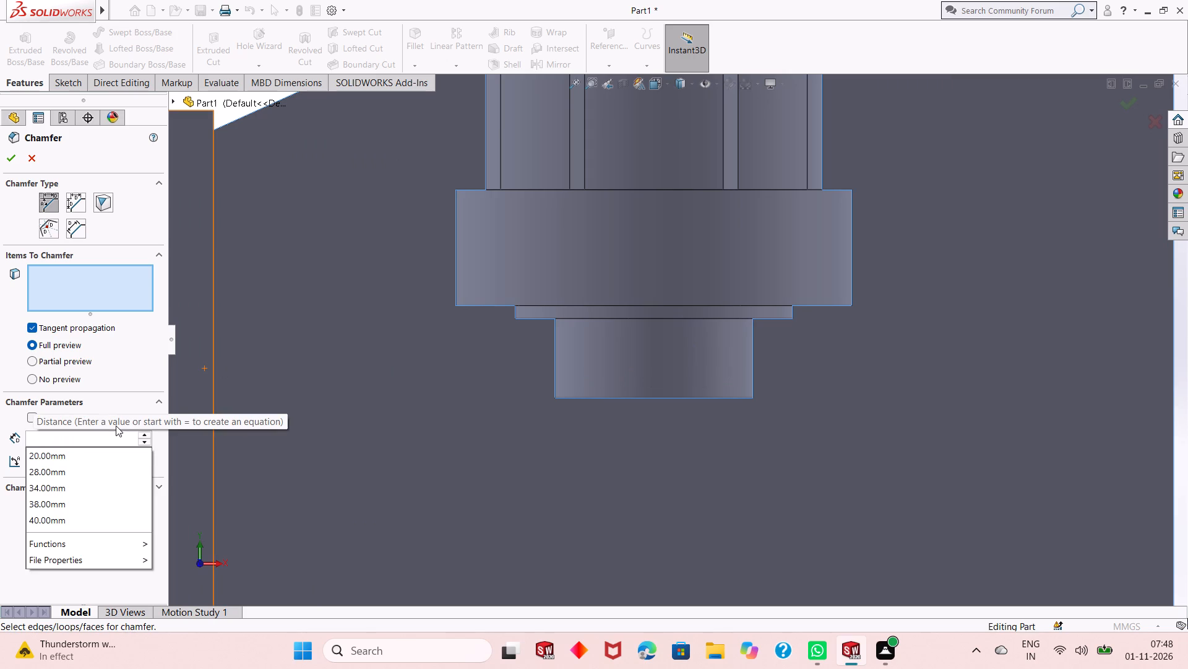
key("4")
key("Return")
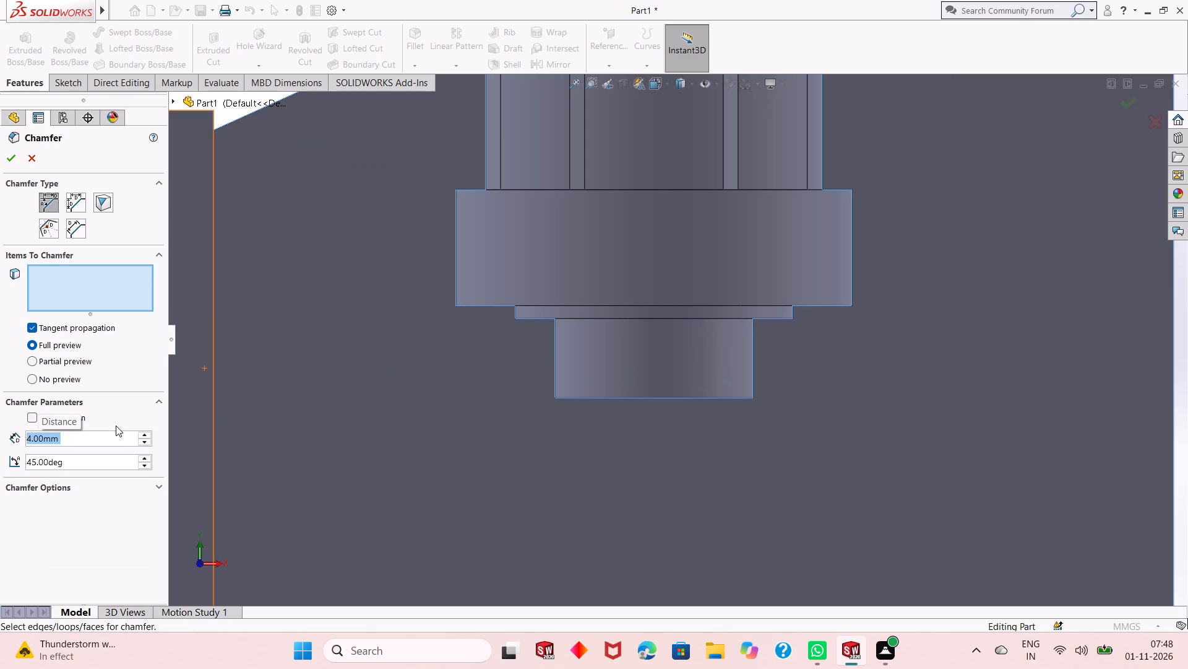
key("BackSpace")
key("BackSpace")
key("BackSpace")
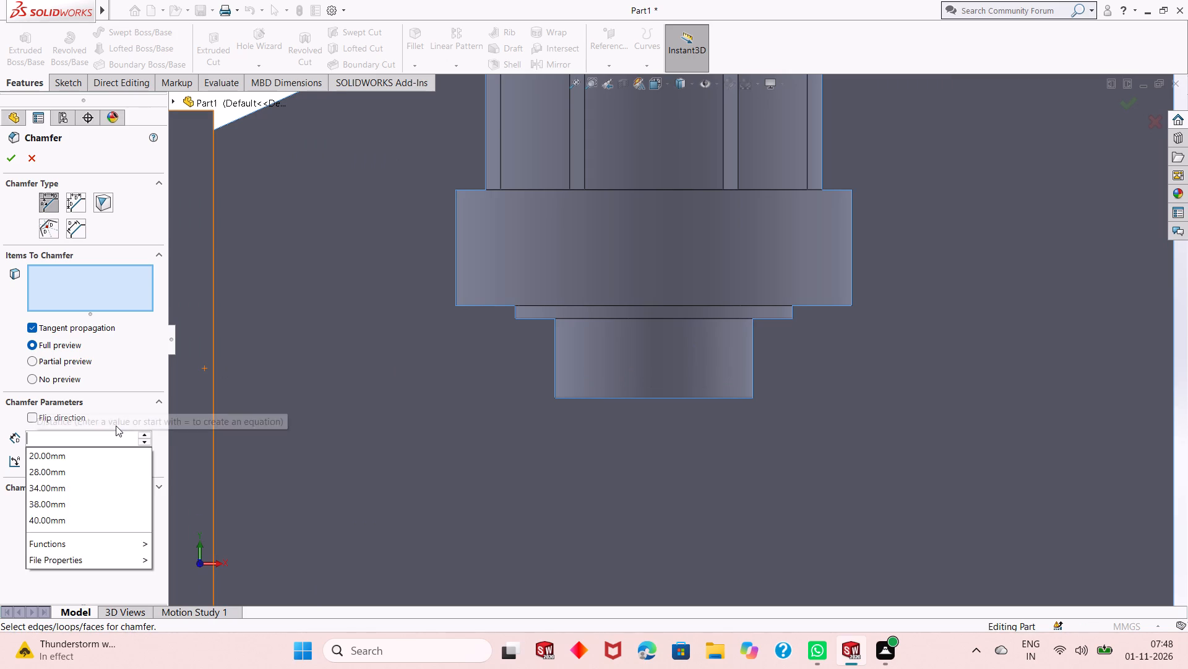
key("3")
key("Return")
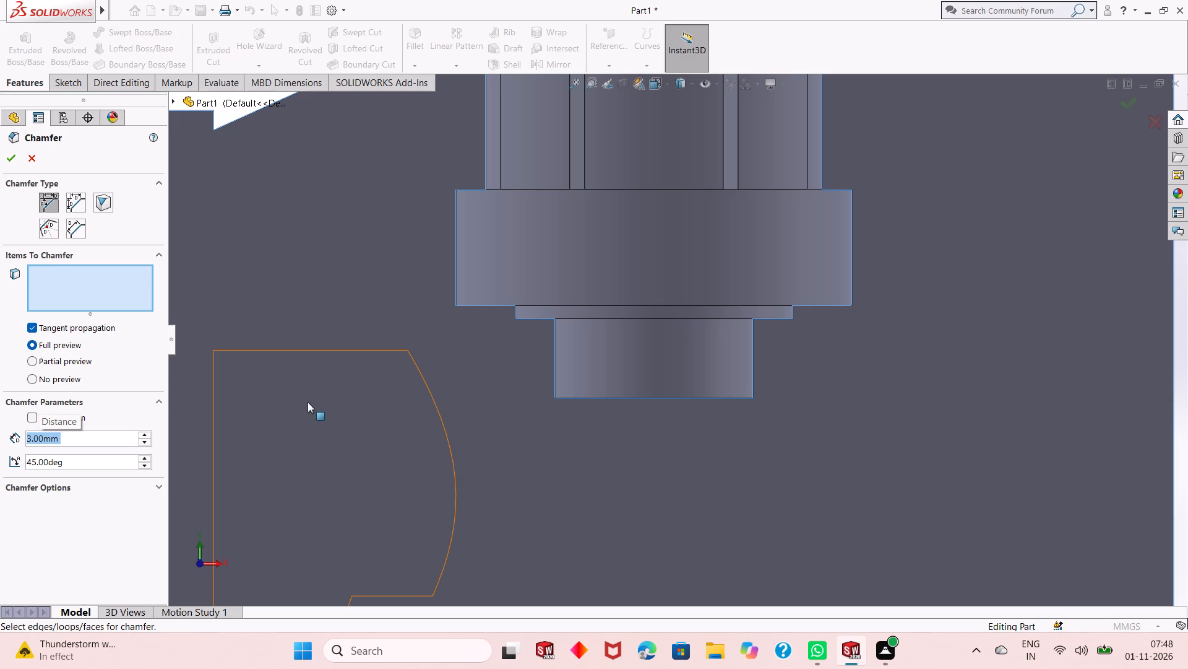
left_click(566, 317)
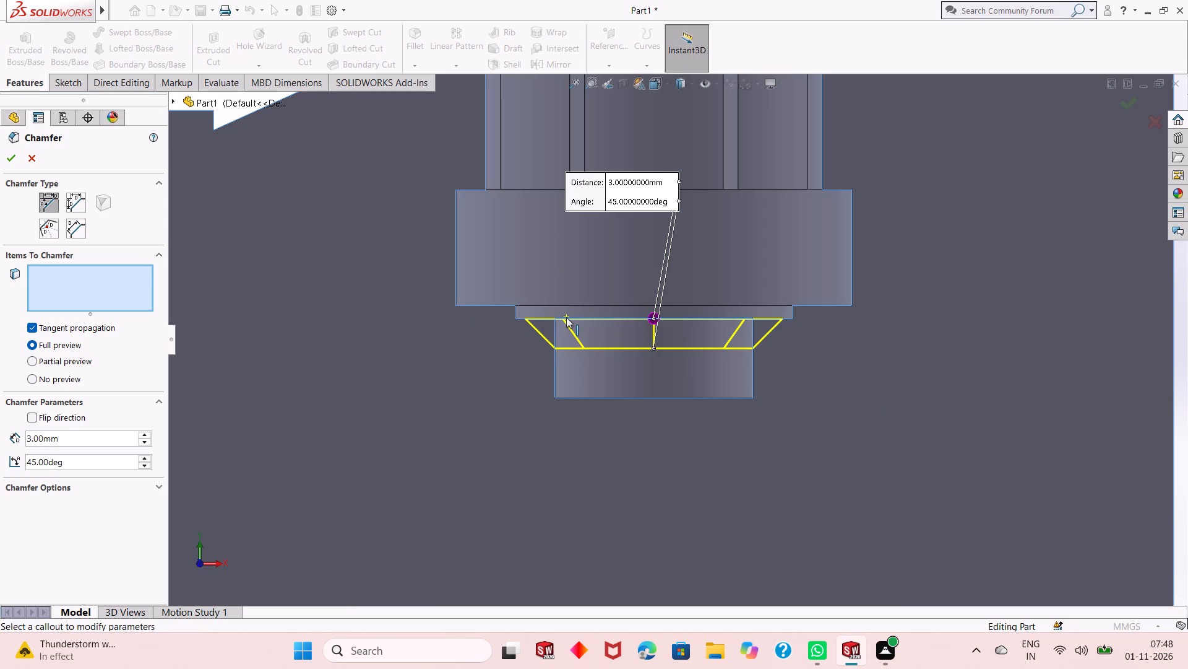
left_click(14, 157)
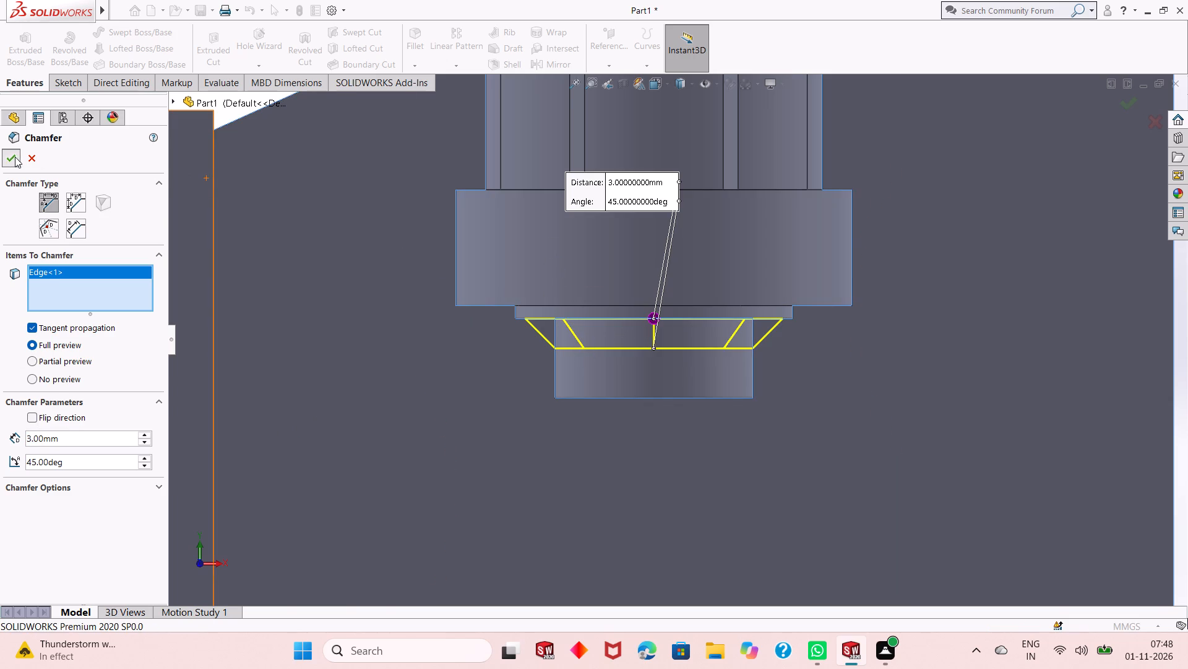
Examine the chamfered transition between the 28 mm recess and the 20 mm bore in the section view.
scroll(556, 305, "up", 1)
scroll(694, 396, "down", 2)
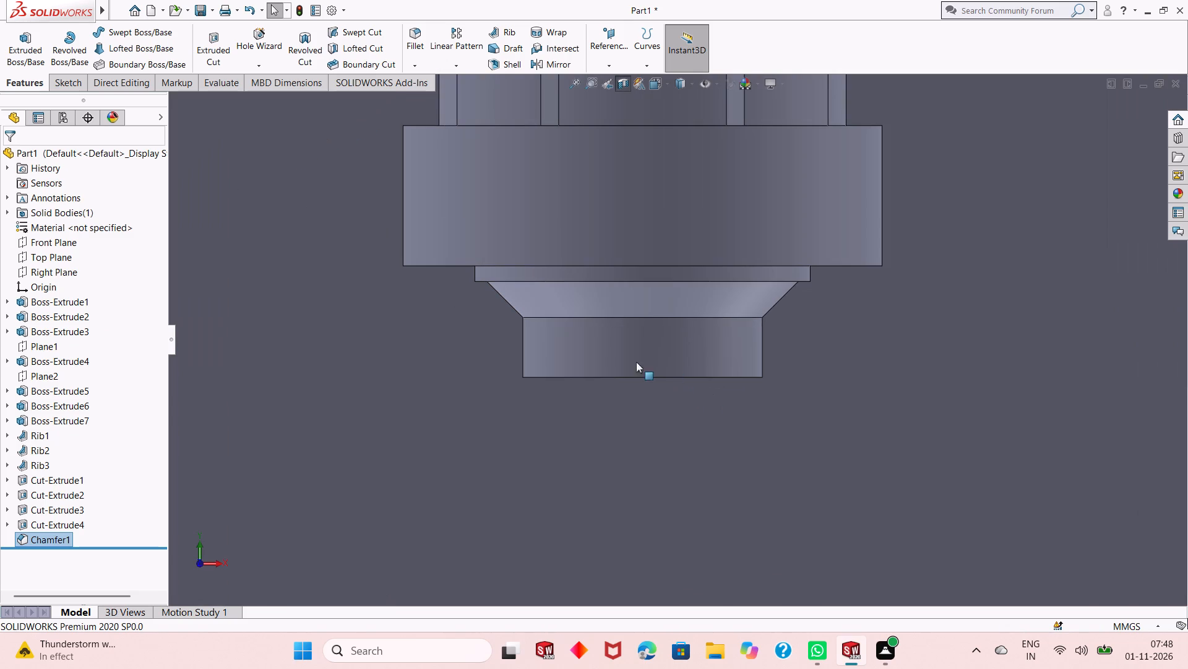
scroll(619, 349, "down", 1)
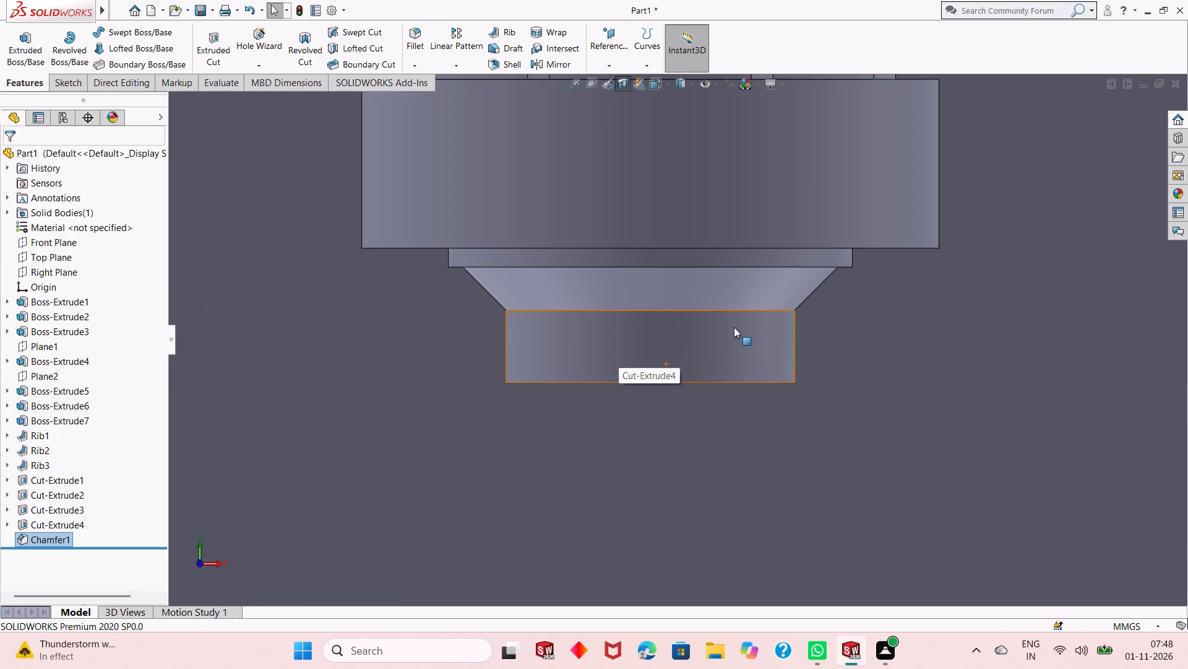
scroll(736, 338, "up", 1)
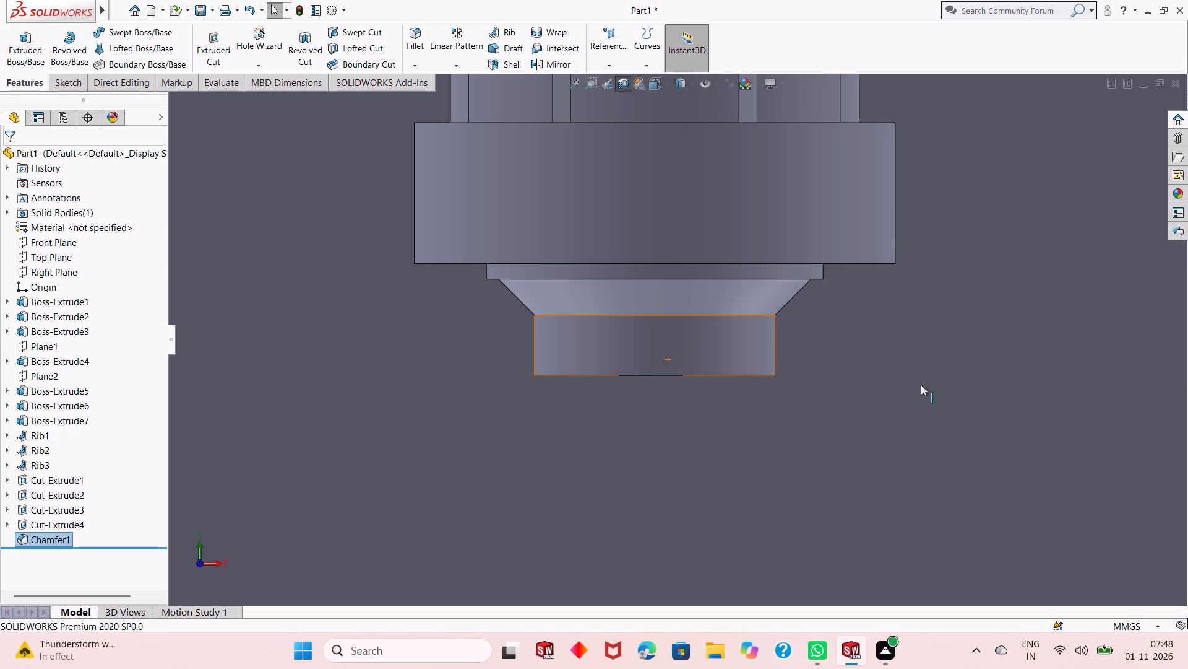
scroll(679, 403, "up", 3)
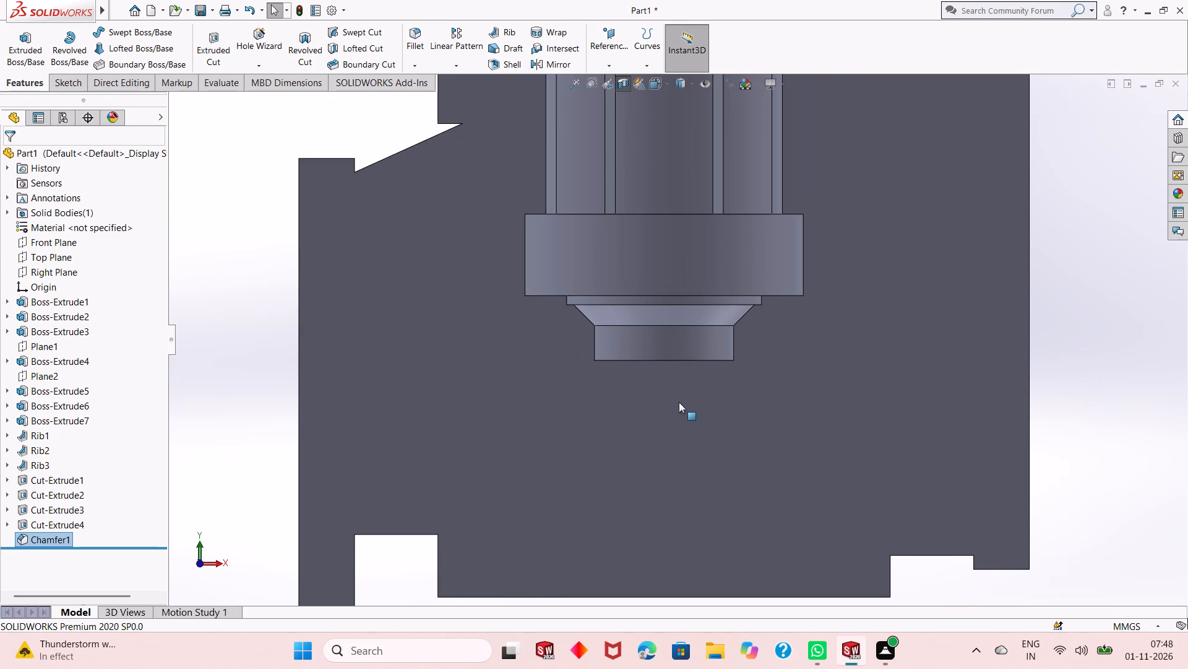
scroll(686, 340, "down", 4)
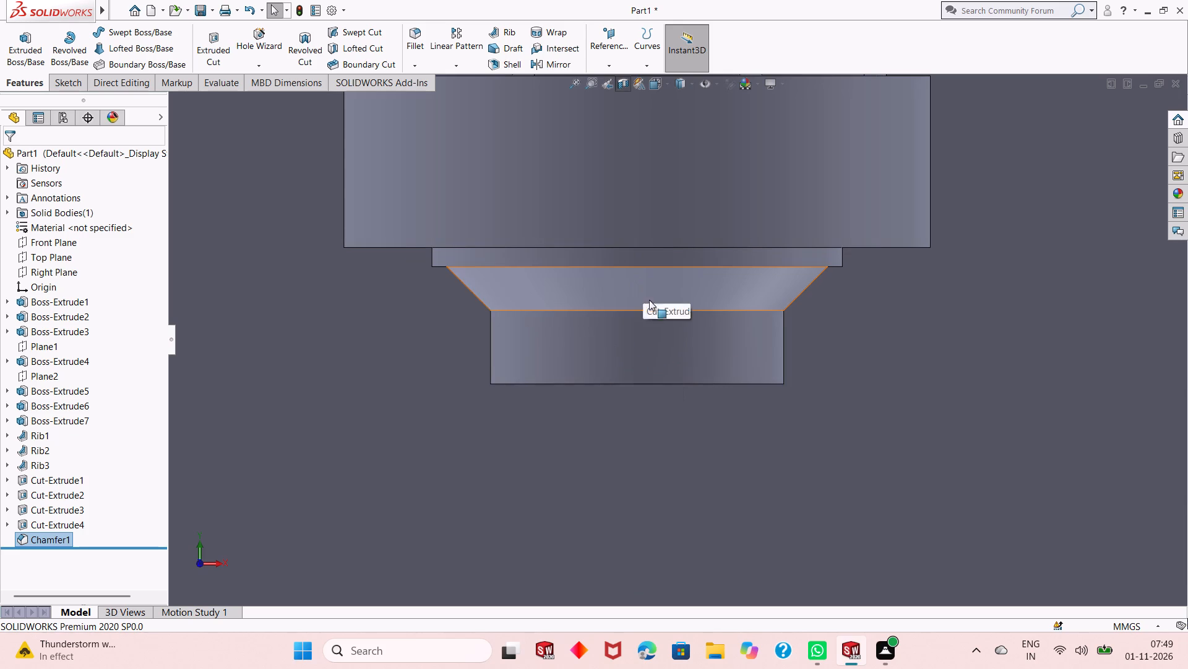
scroll(652, 329, "up", 1)
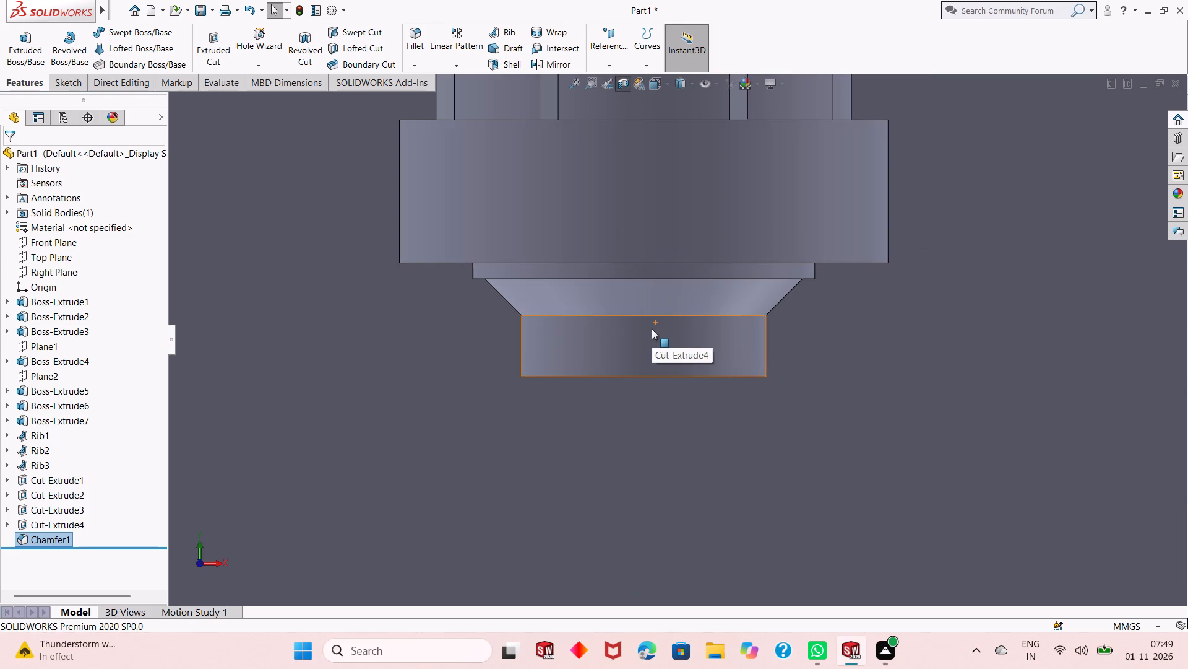
scroll(652, 329, "up", 2)
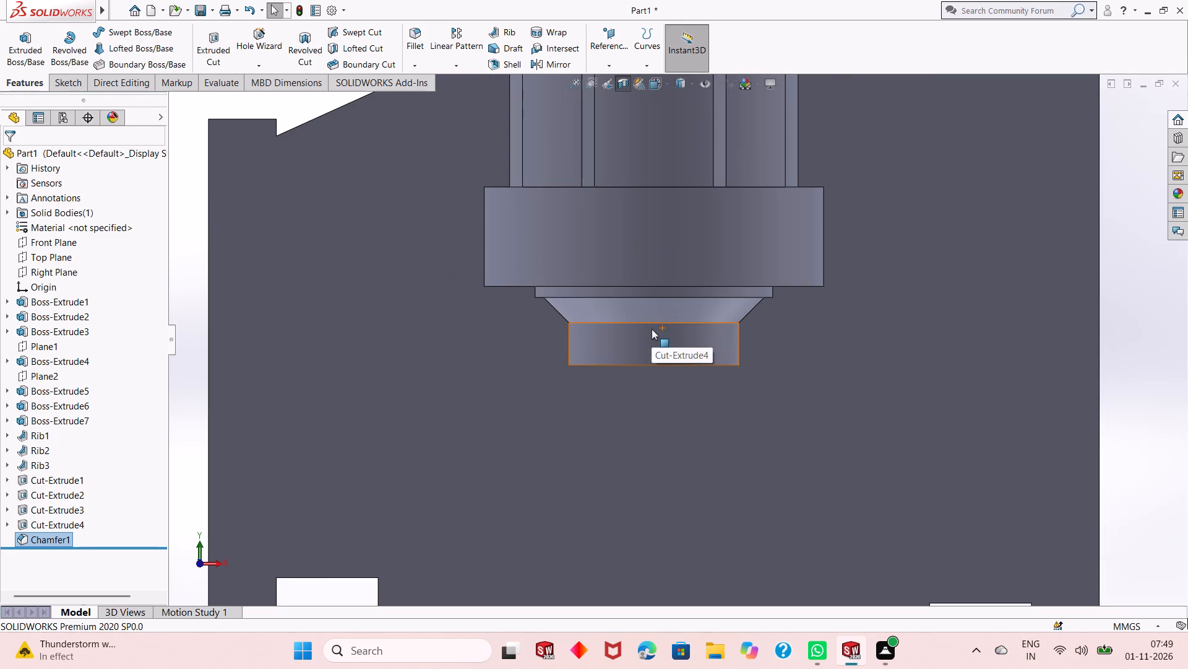
scroll(652, 329, "up", 1)
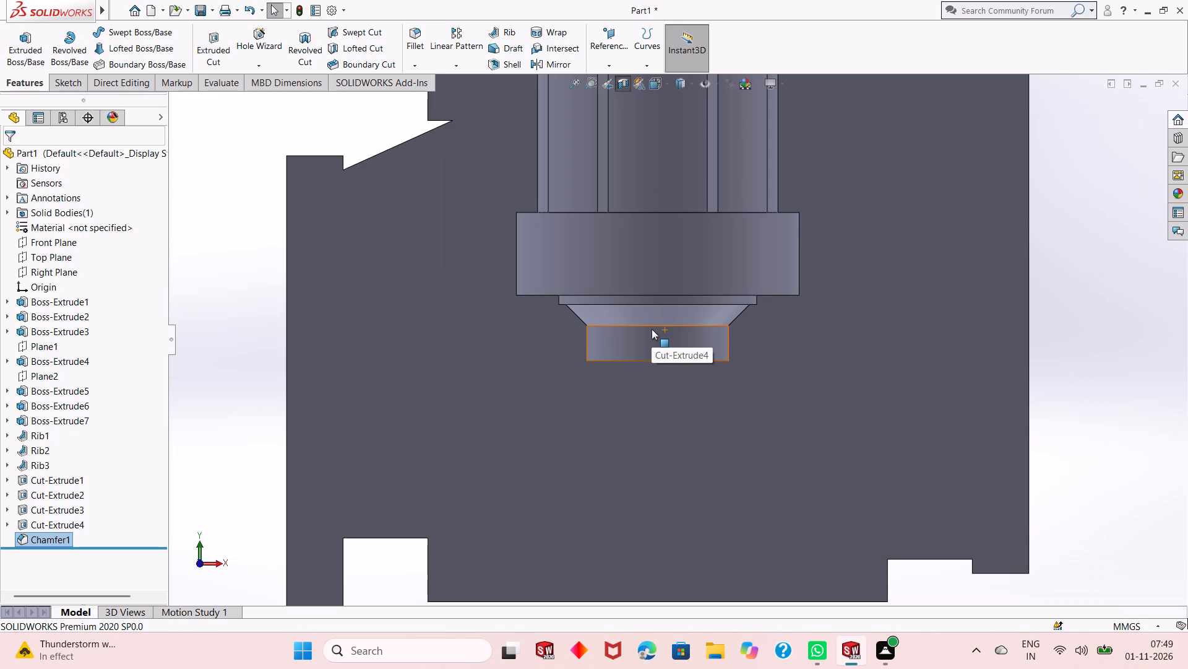
scroll(652, 329, "up", 1)
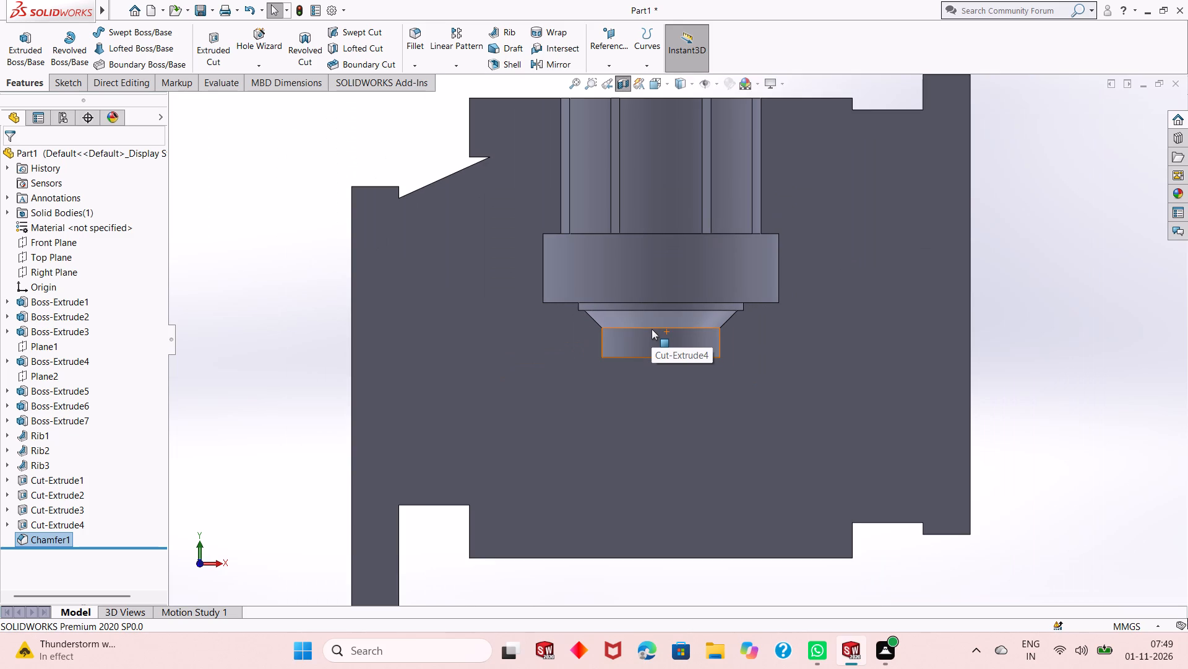
scroll(681, 304, "down", 2)
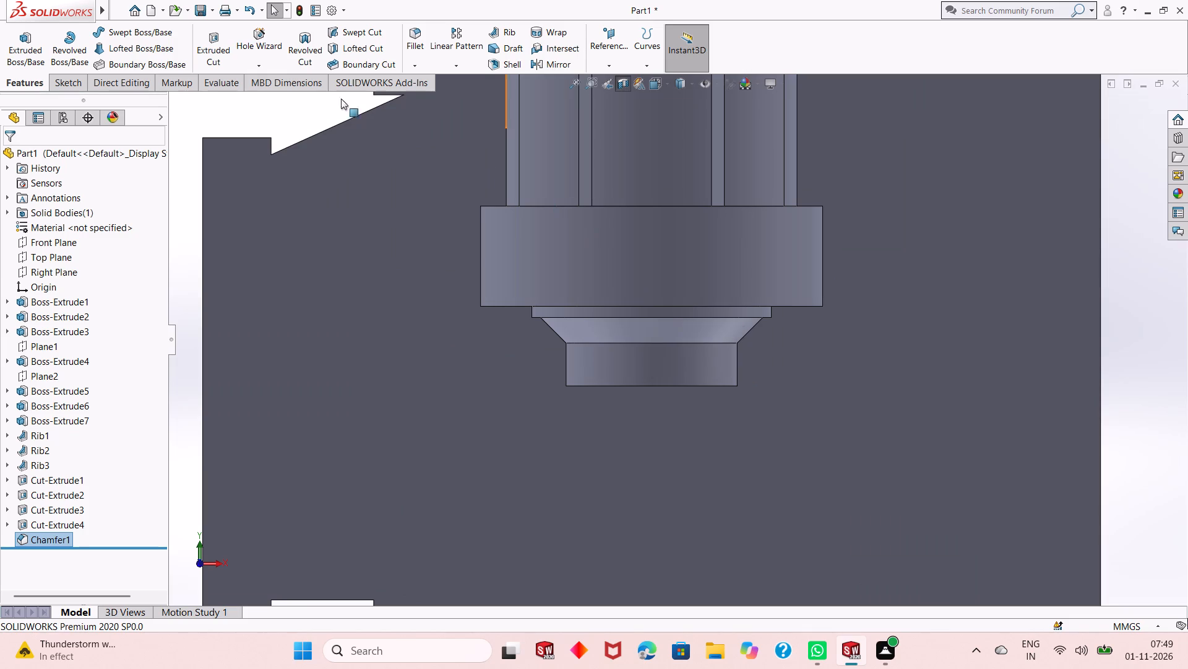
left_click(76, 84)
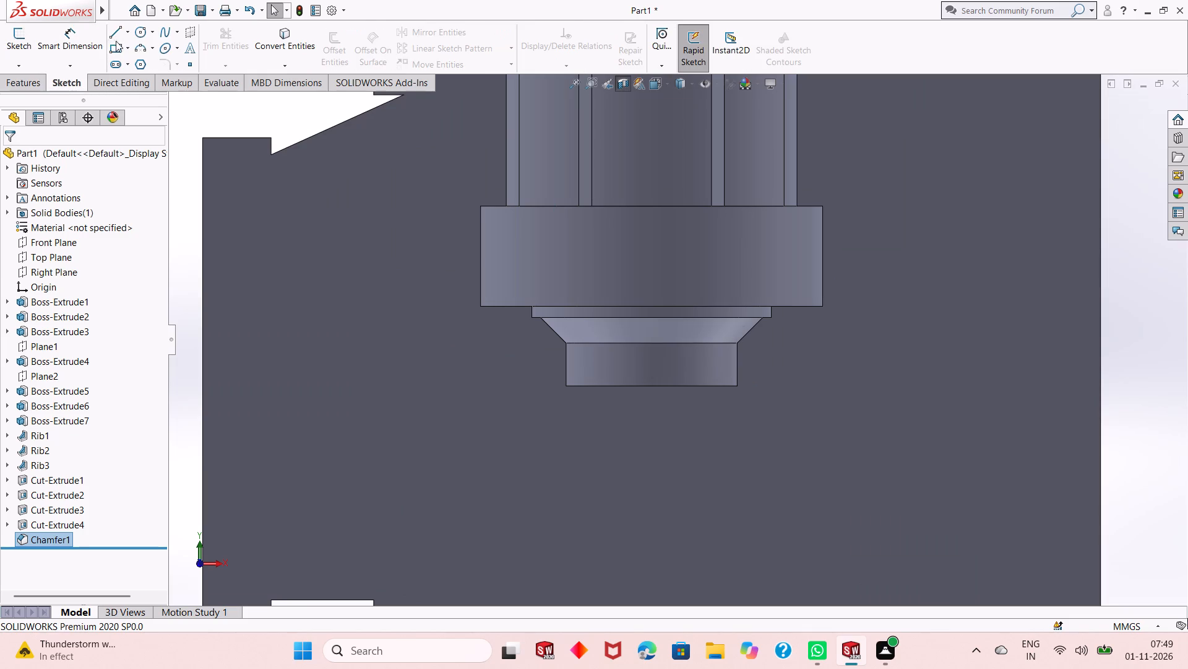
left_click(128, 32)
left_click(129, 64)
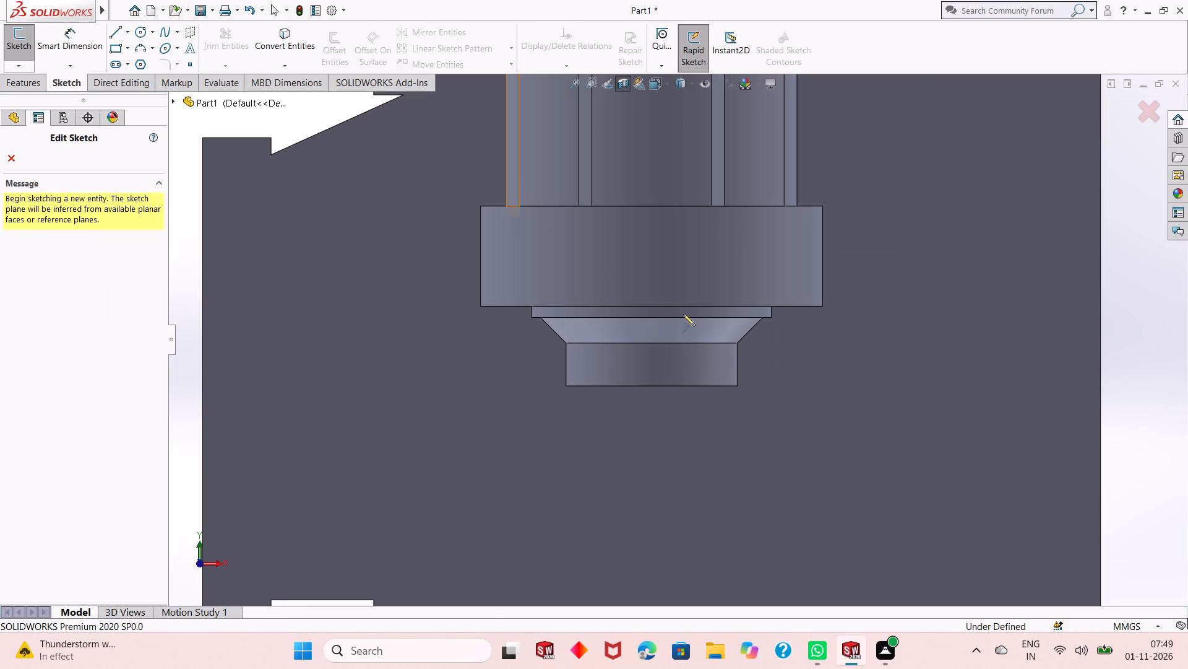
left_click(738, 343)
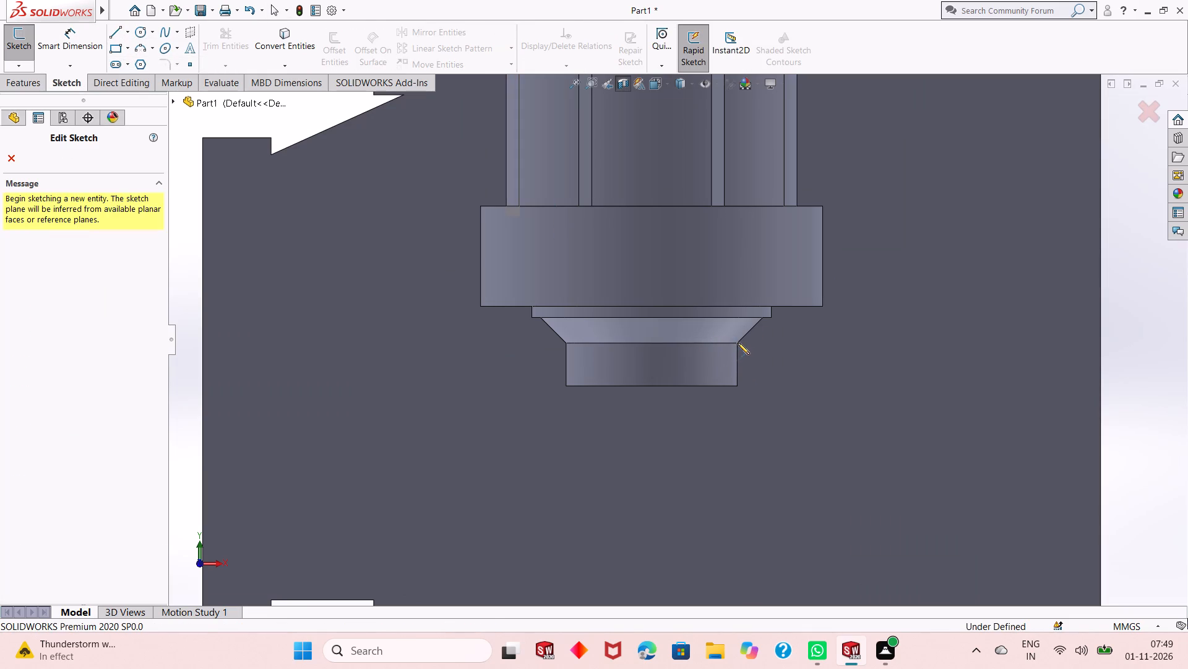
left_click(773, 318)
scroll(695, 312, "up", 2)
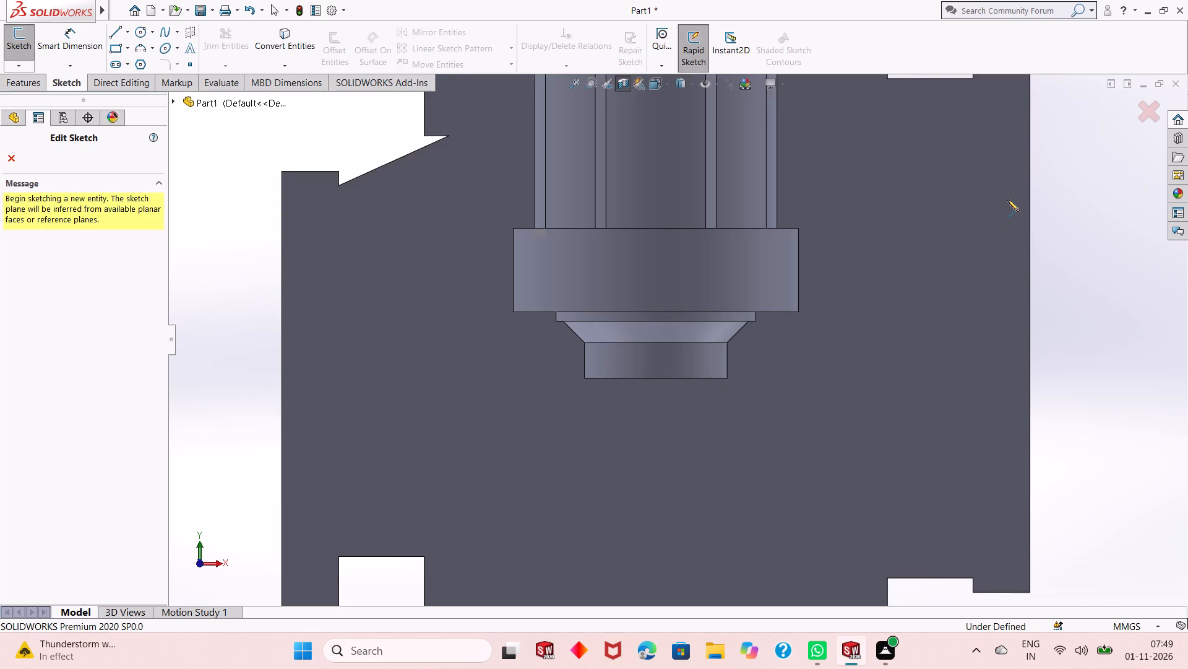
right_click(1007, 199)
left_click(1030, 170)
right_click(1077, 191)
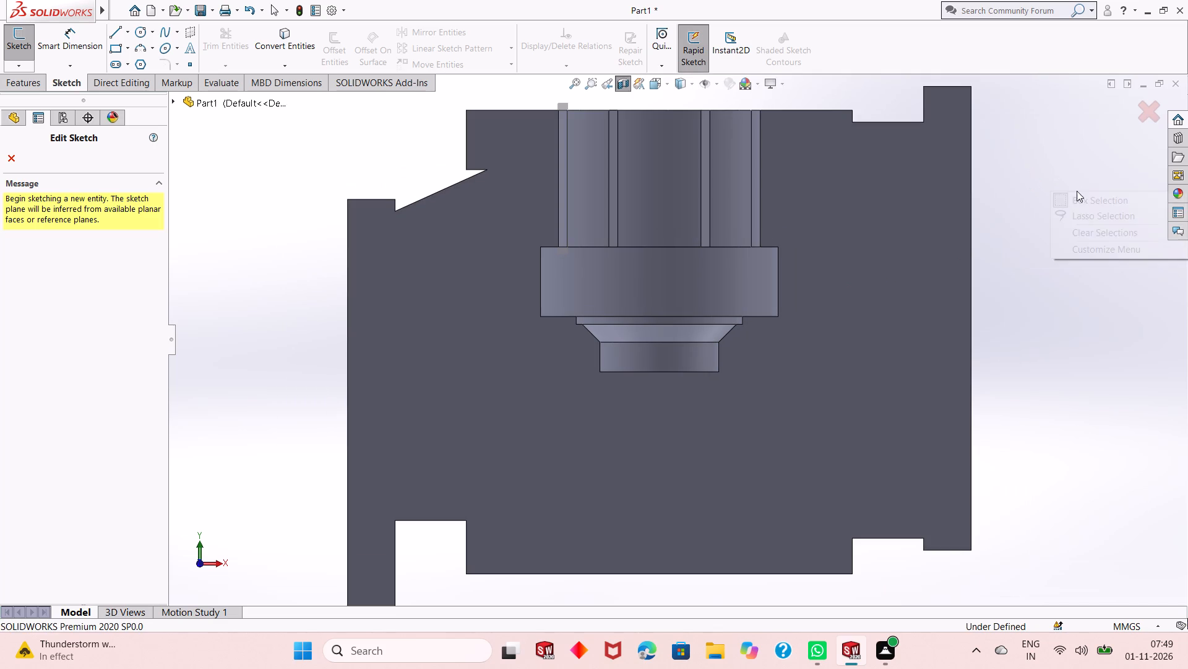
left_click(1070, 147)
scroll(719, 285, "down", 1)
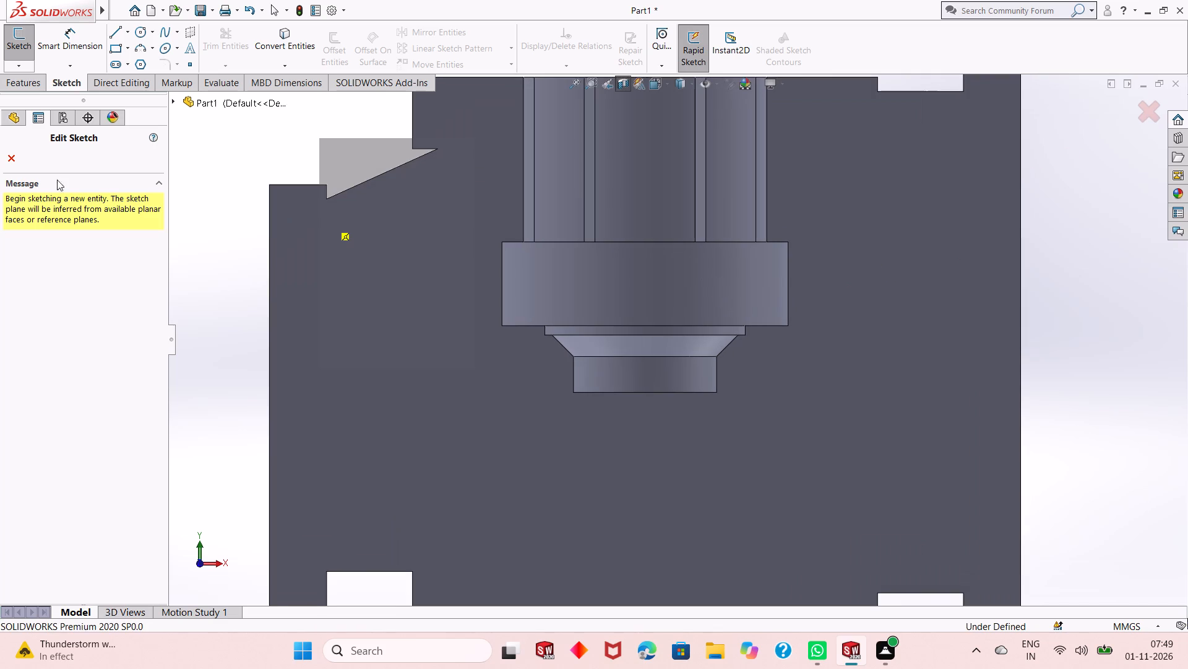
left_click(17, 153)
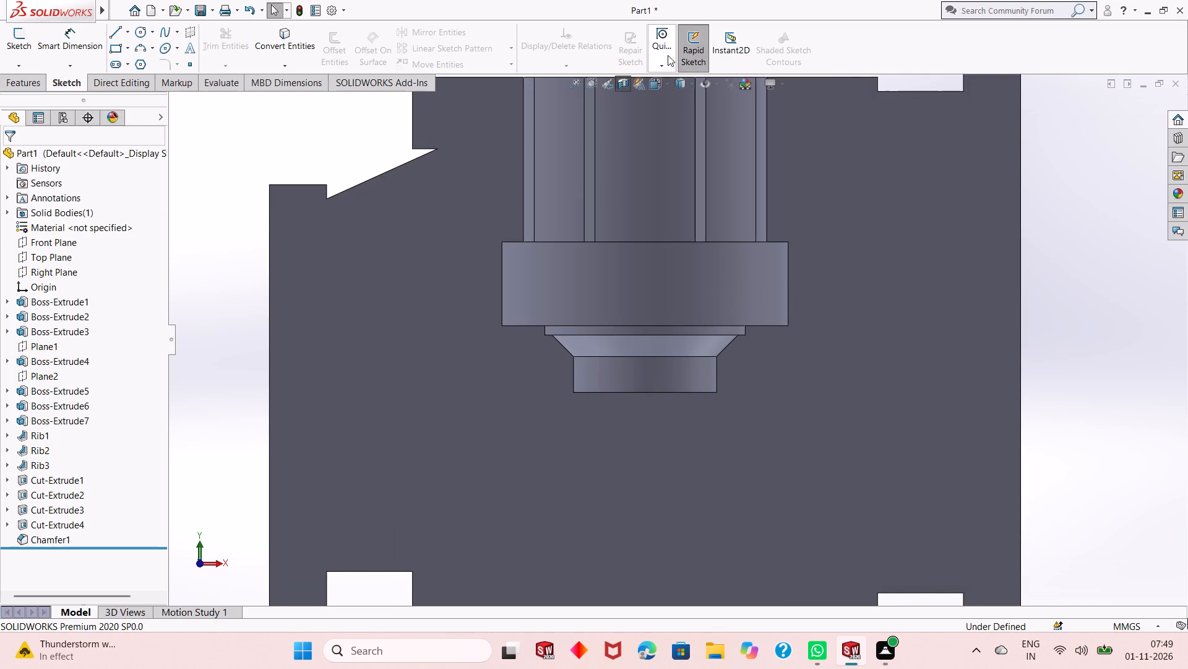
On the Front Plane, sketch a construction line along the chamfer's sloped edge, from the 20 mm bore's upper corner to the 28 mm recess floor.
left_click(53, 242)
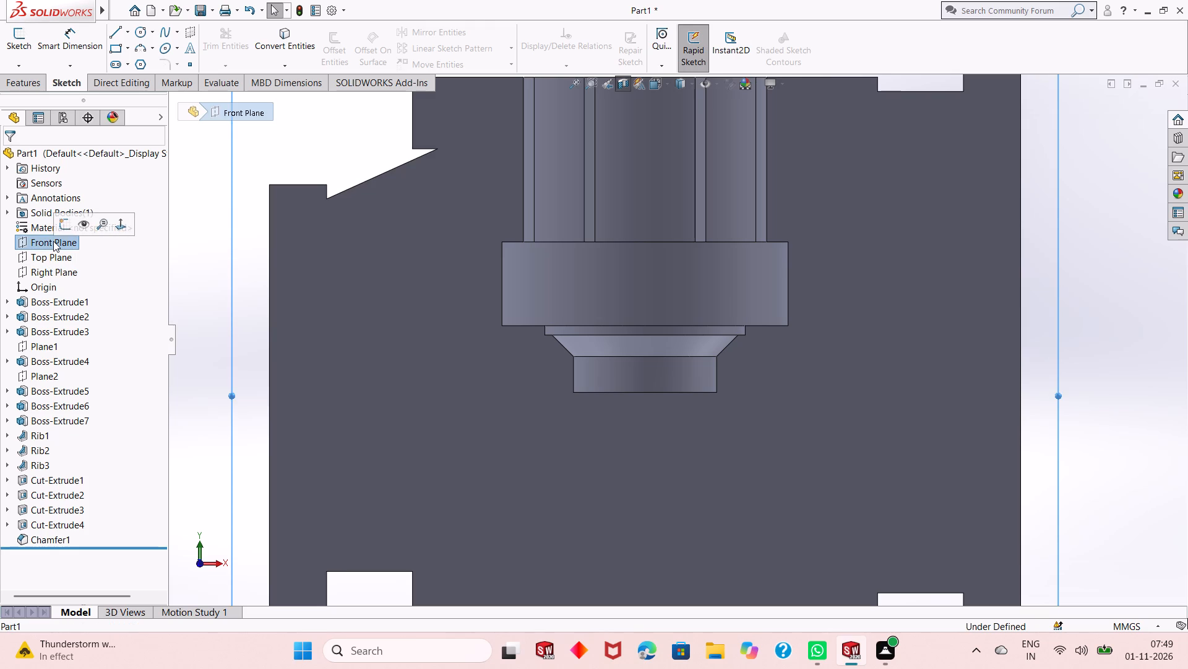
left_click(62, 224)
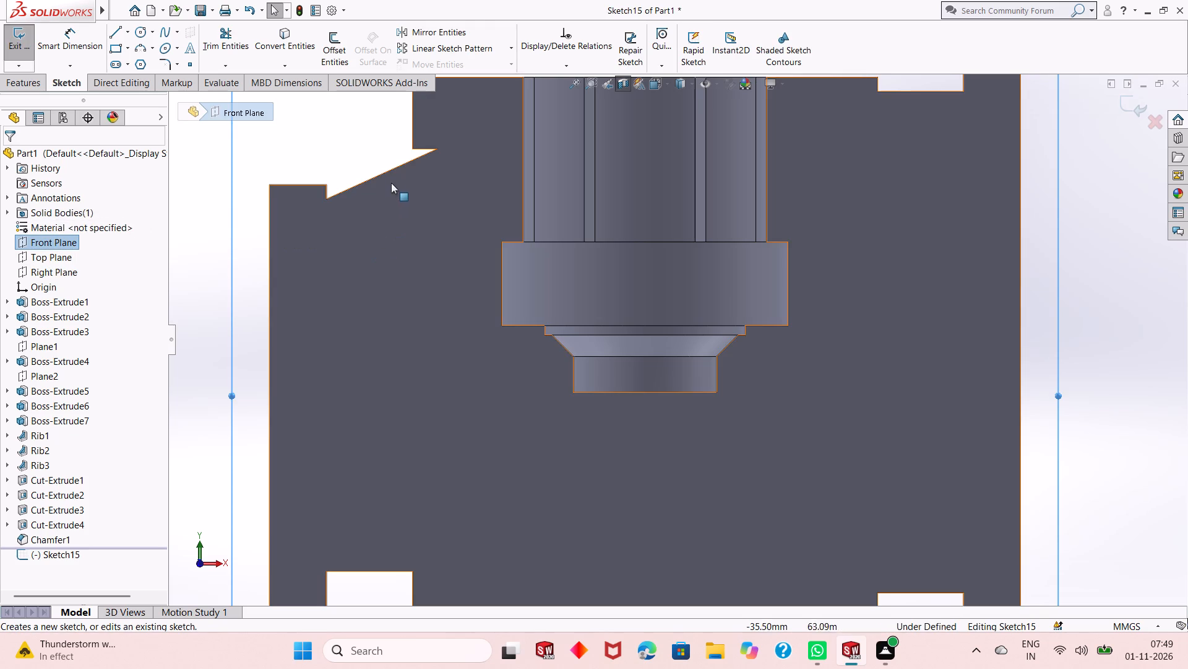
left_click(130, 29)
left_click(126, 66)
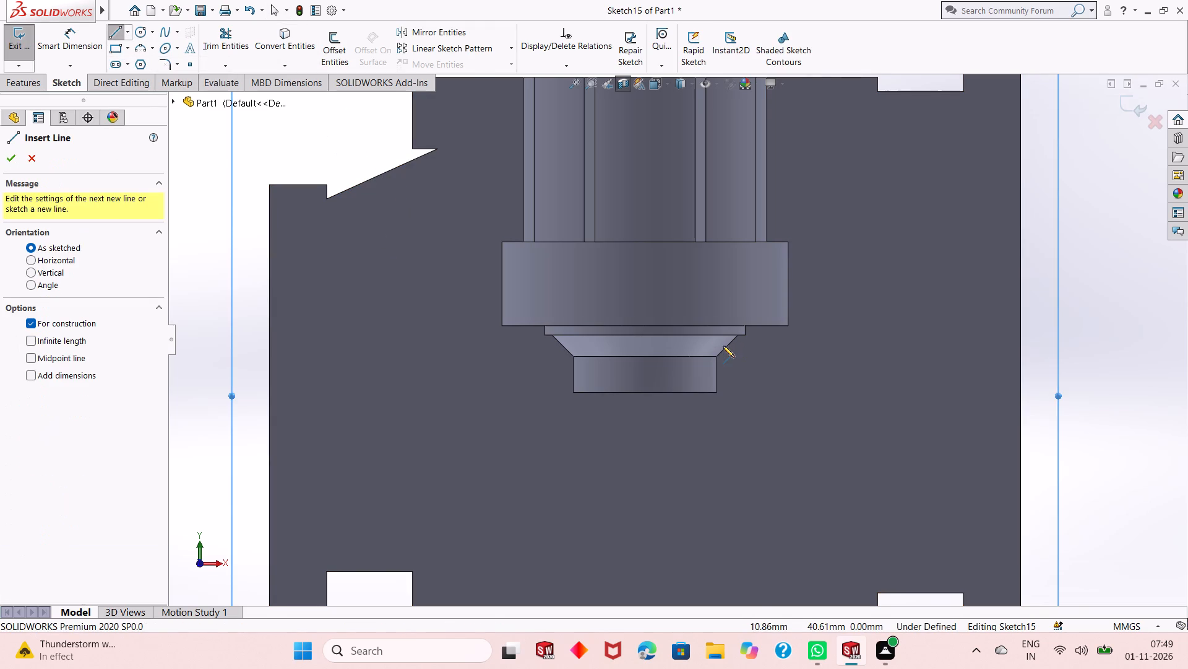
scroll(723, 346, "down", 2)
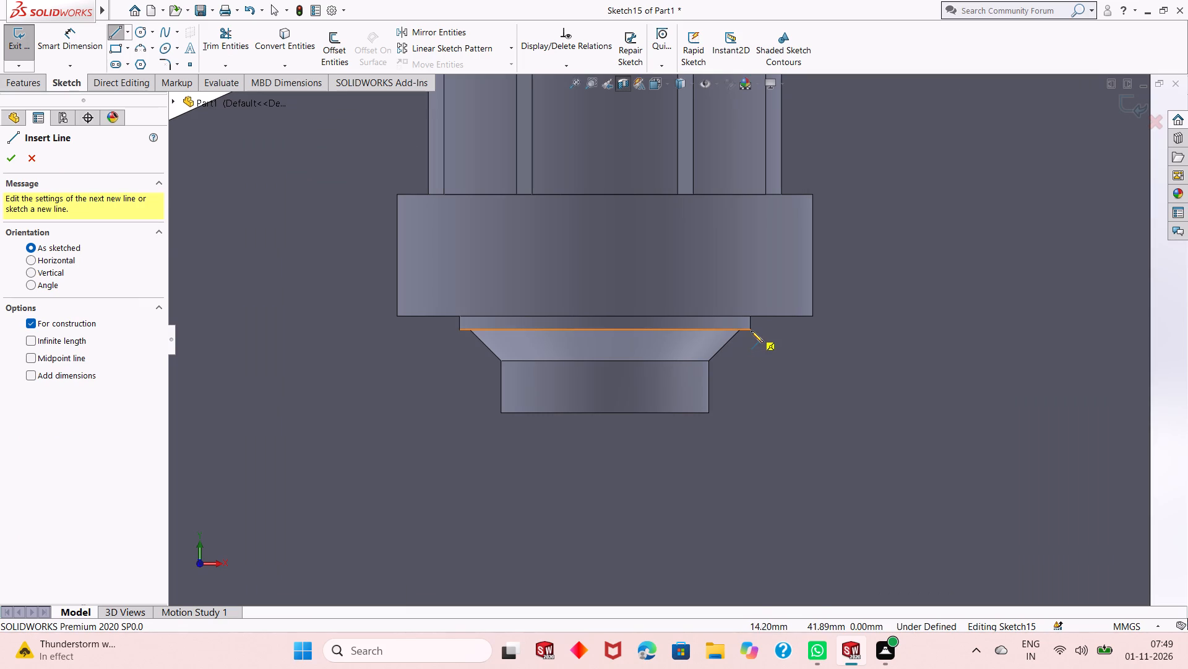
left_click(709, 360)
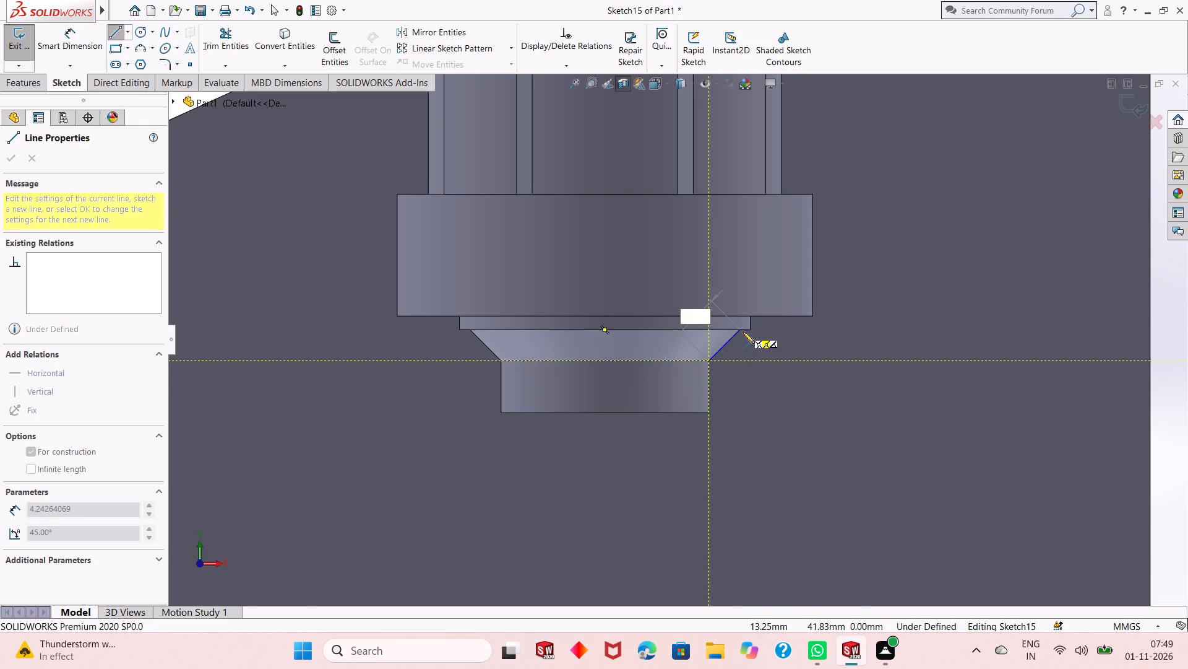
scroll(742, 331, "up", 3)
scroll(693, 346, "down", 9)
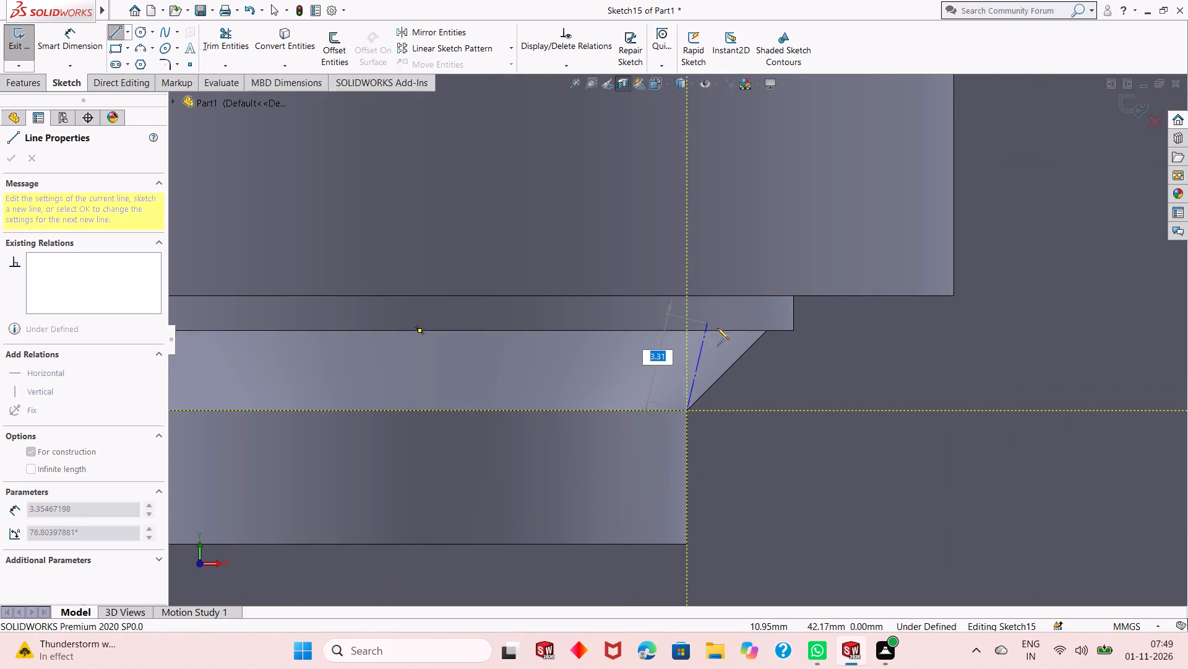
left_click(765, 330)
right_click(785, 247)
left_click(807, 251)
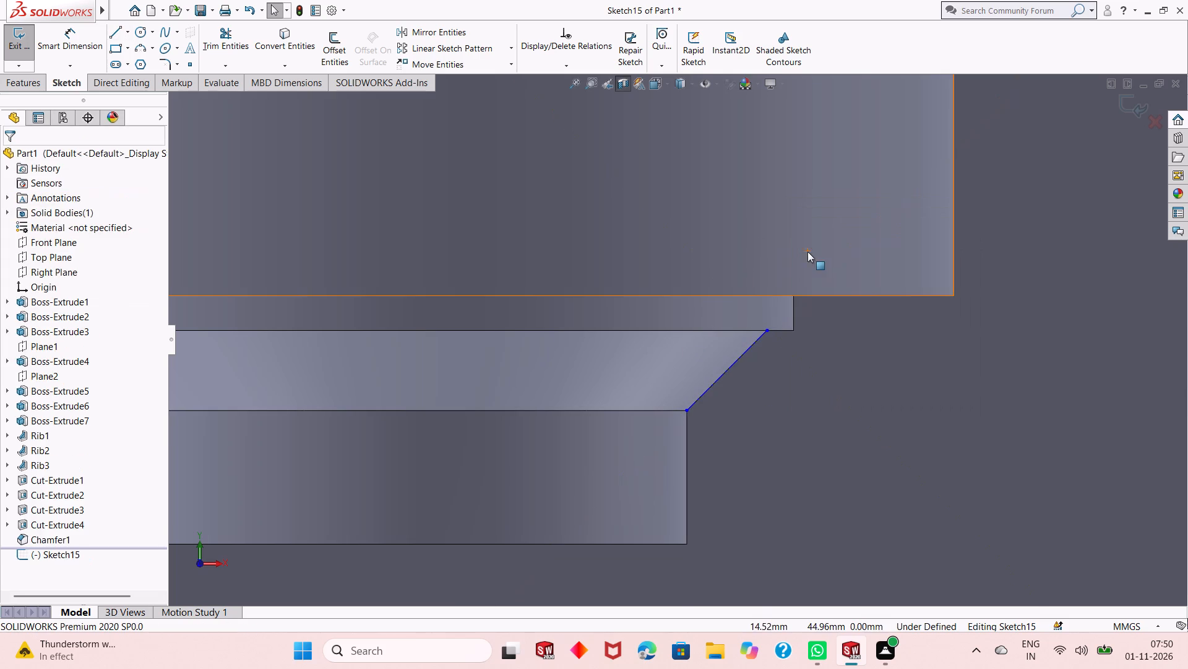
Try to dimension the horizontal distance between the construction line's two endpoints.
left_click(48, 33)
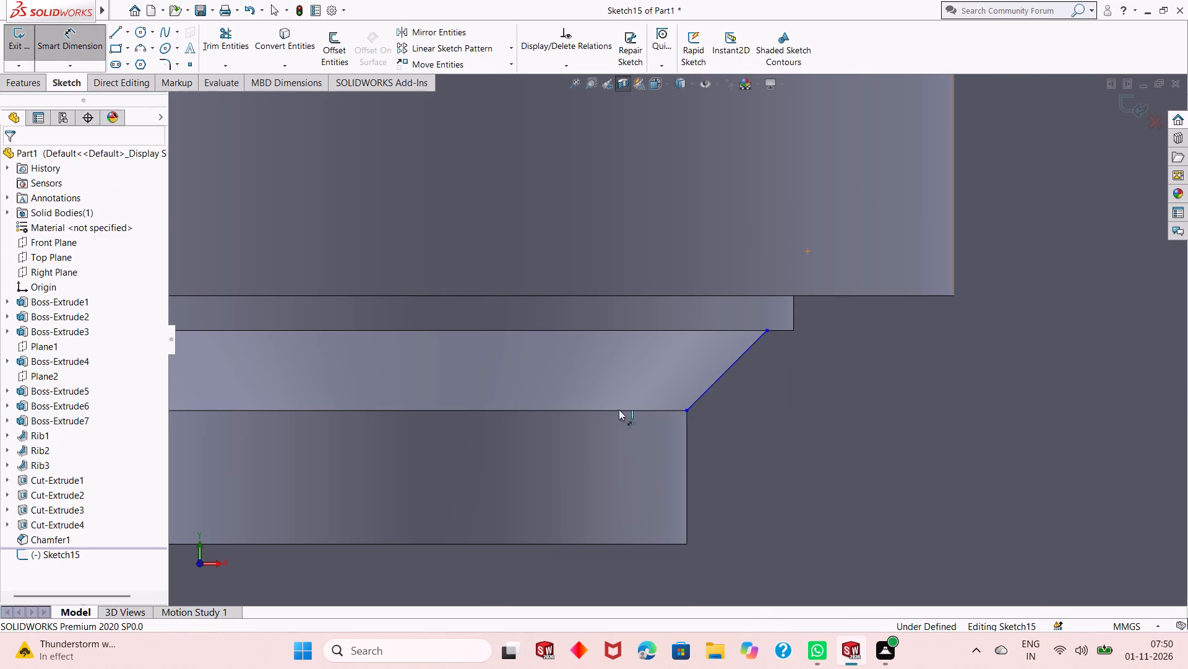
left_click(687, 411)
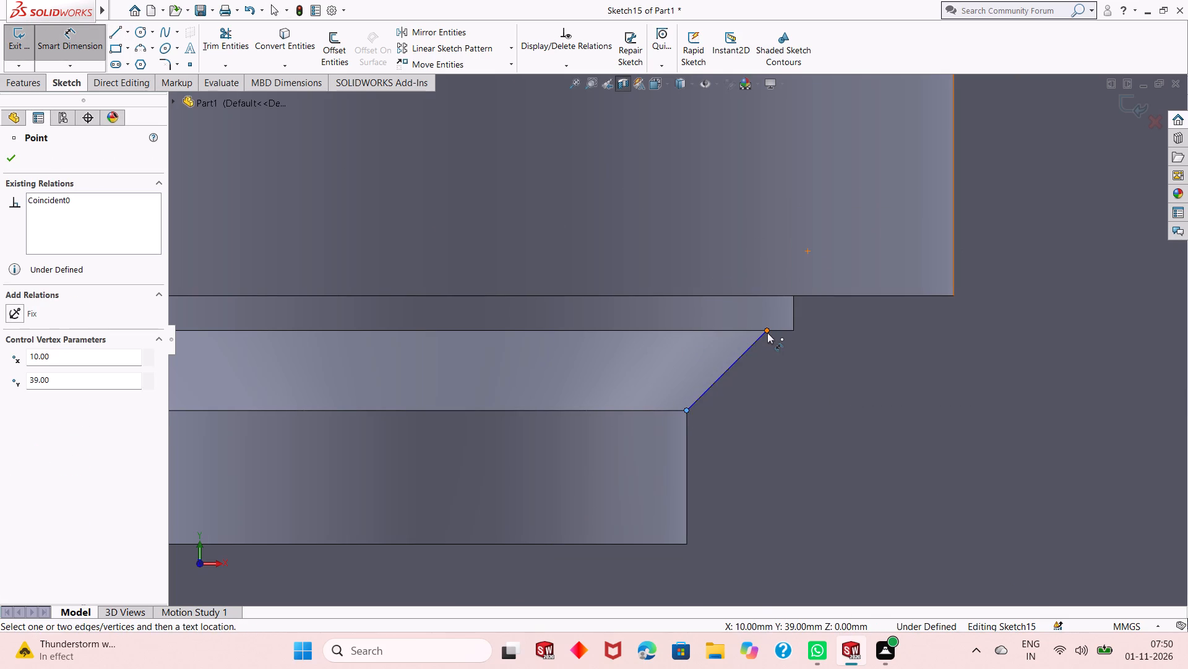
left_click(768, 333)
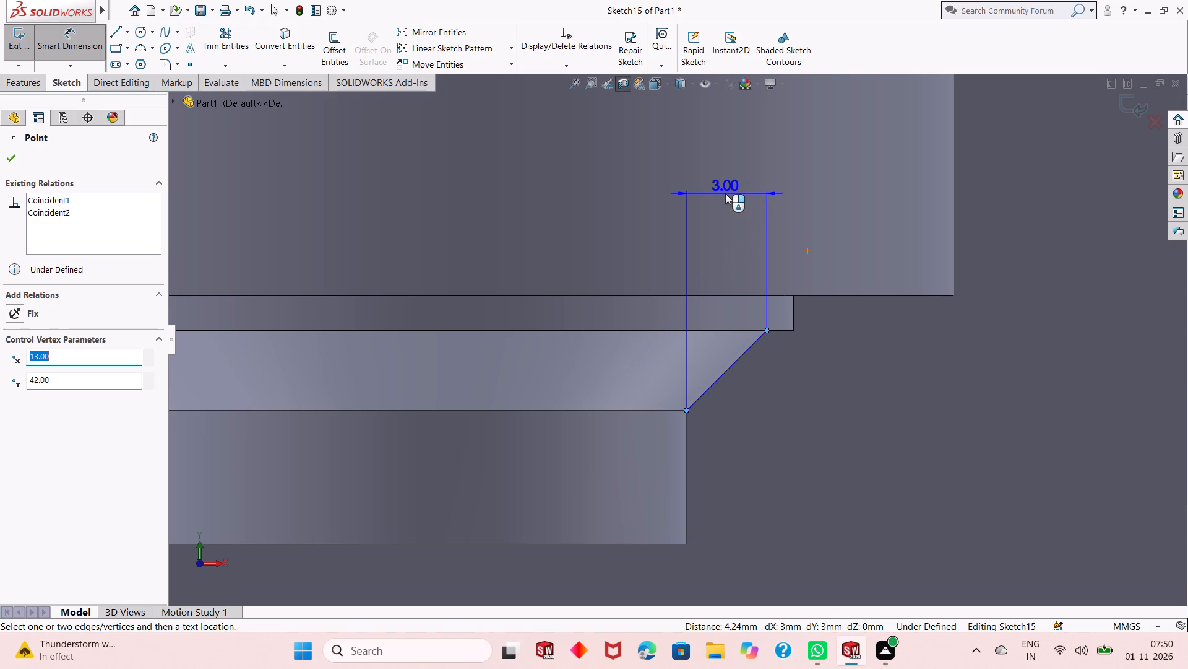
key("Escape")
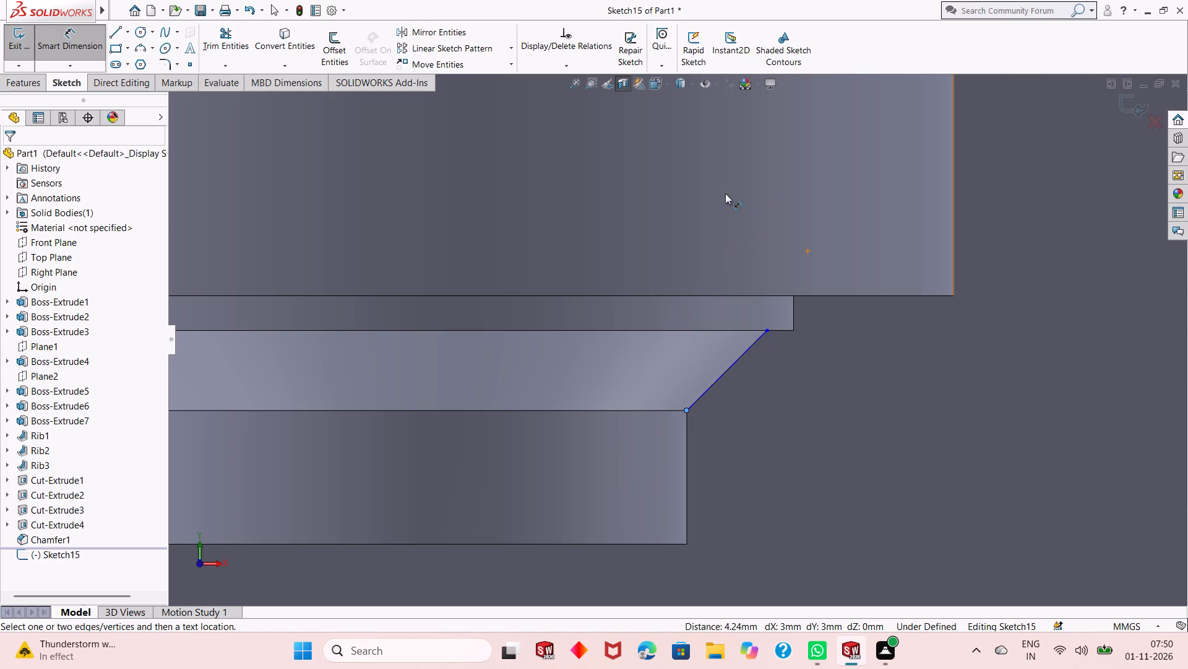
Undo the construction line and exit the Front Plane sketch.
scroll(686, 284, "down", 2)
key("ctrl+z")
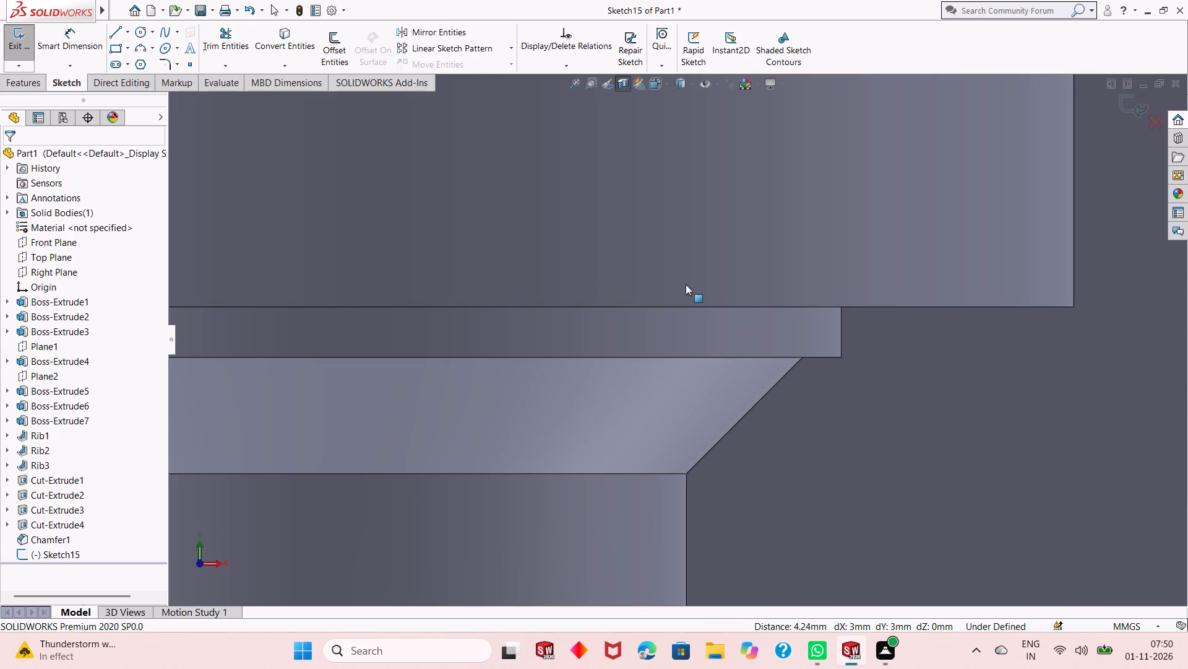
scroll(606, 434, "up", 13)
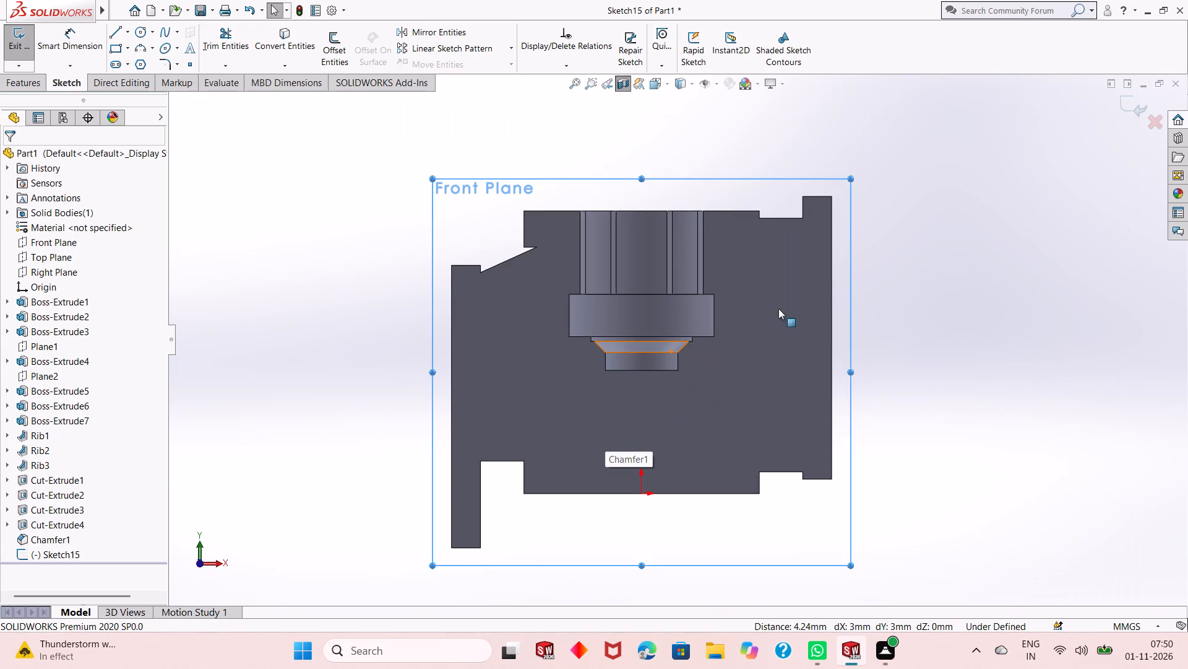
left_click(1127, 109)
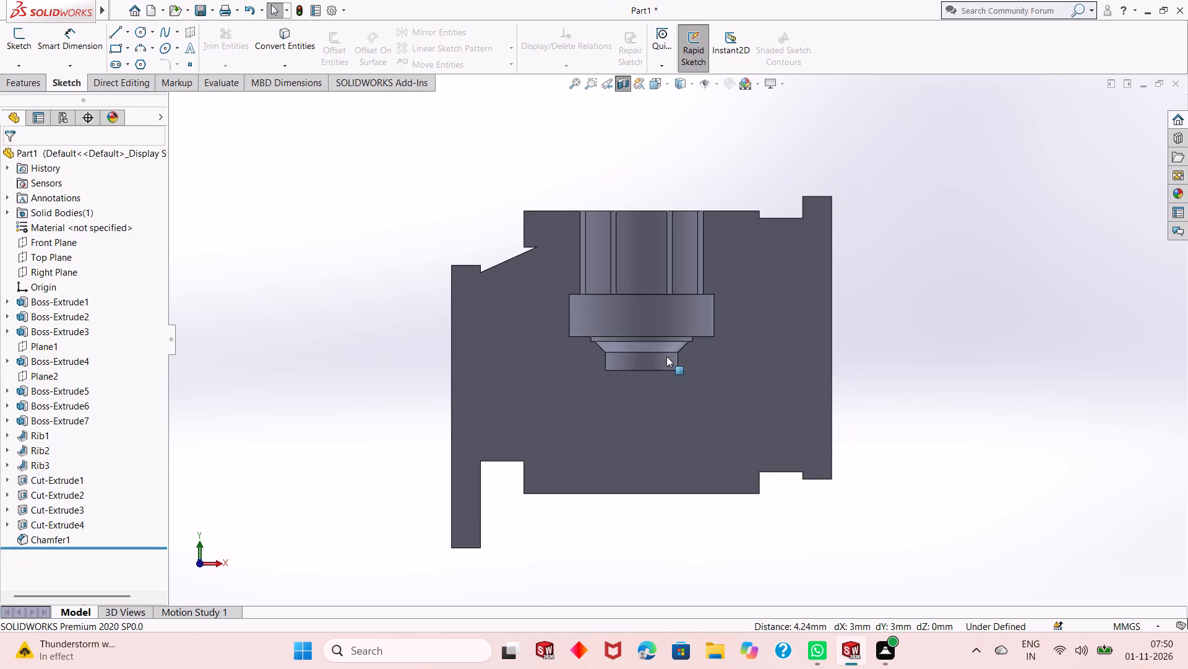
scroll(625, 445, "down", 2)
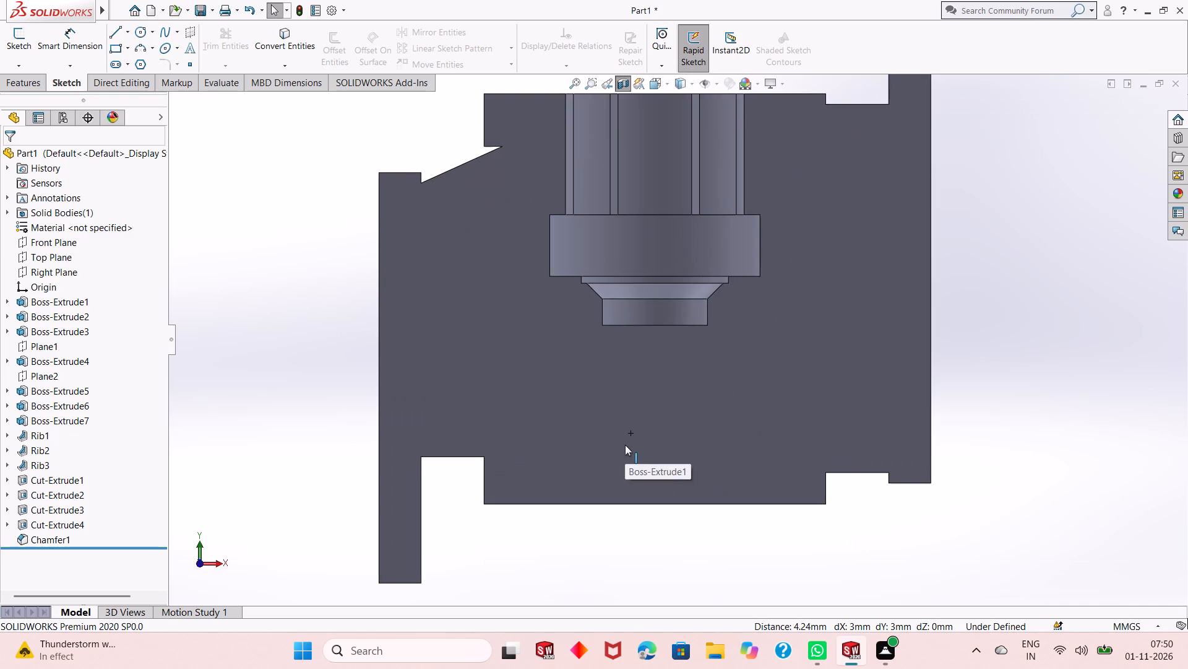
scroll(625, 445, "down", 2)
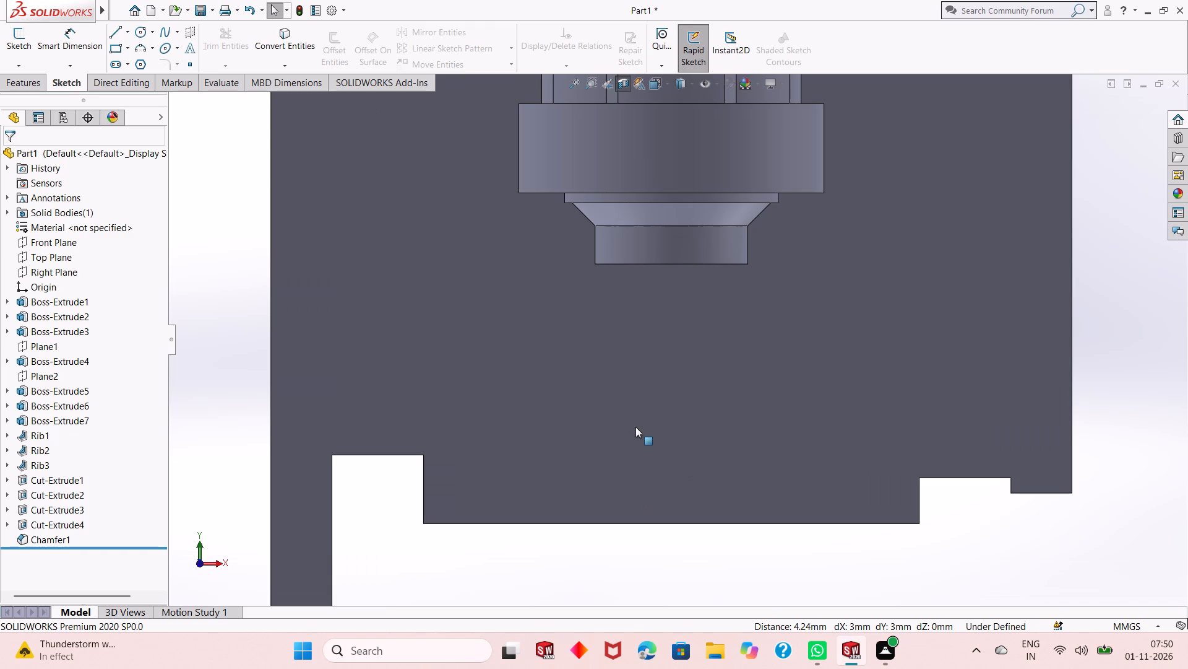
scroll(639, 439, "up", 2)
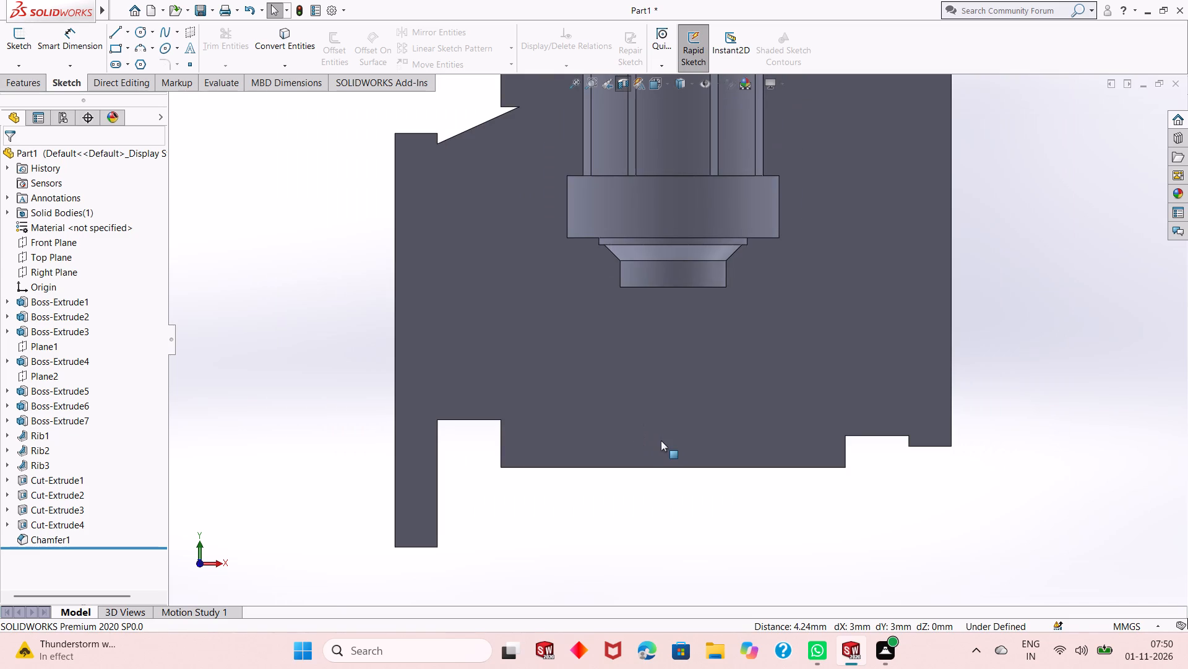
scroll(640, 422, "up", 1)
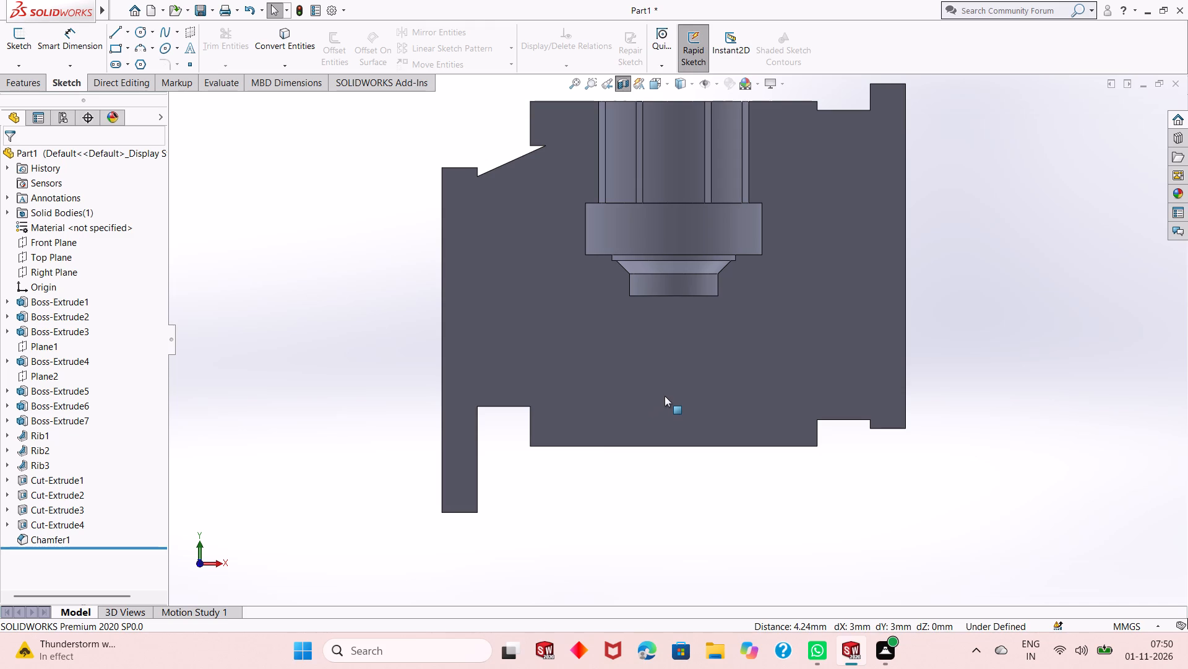
Restart the section view and examine the part cut through the Top Plane and the Right Plane.
left_click(621, 78)
left_click(623, 86)
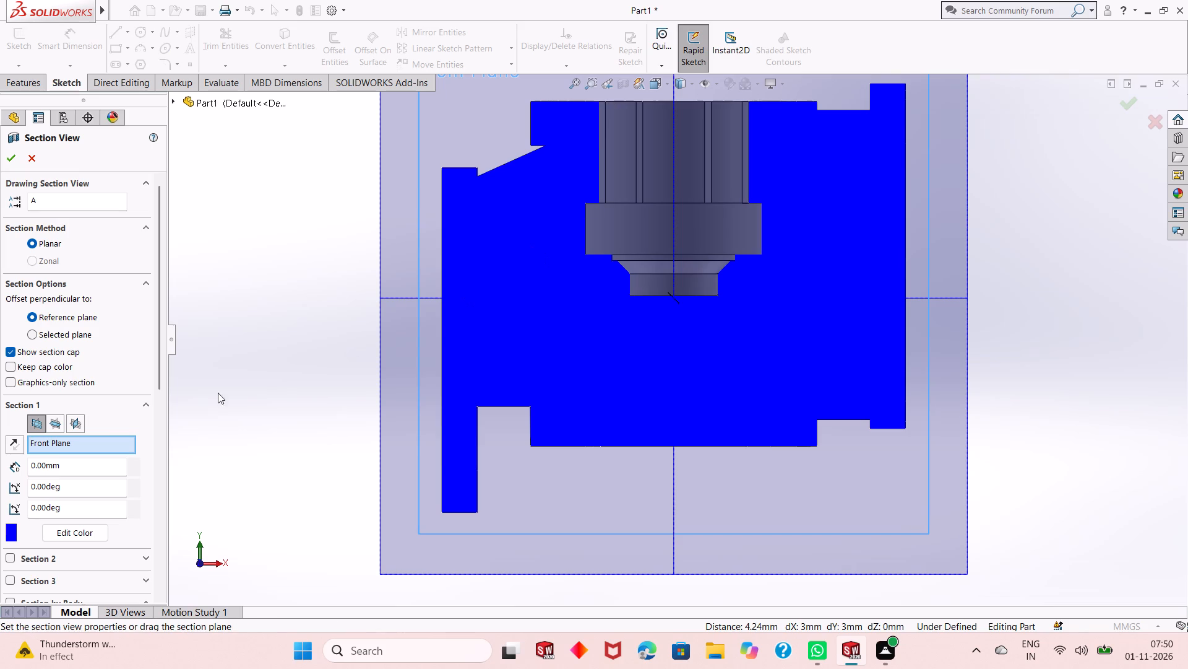
left_click(34, 421)
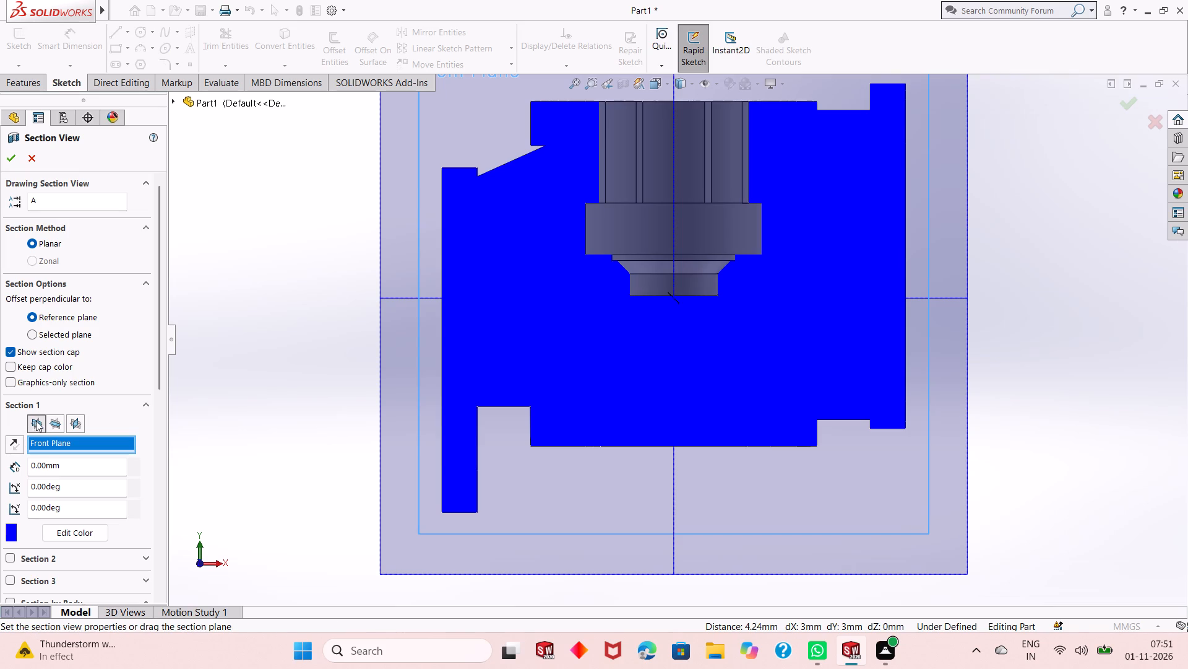
left_click(52, 421)
left_click(73, 421)
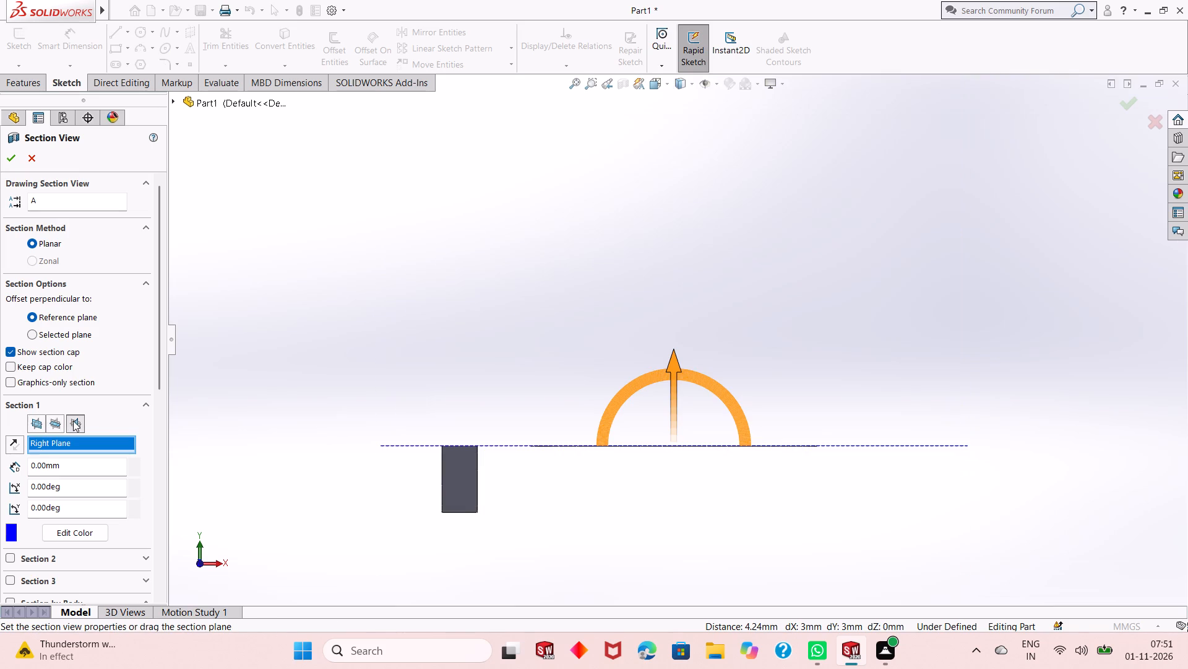
middle_click_drag(520, 450, 697, 443)
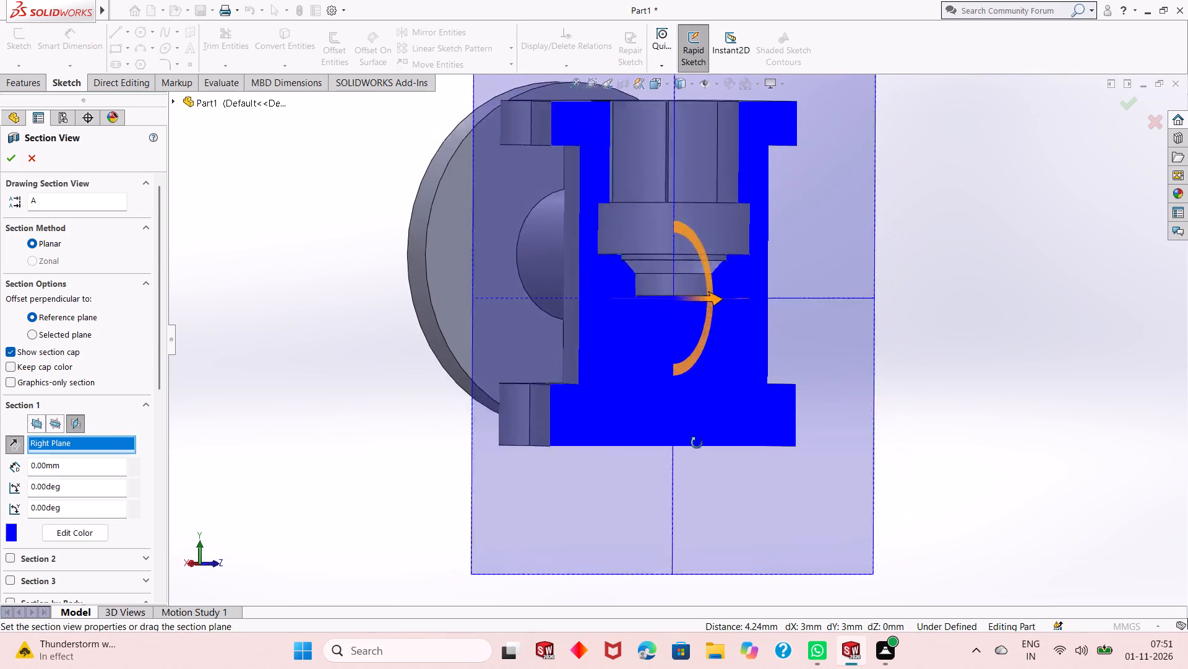
middle_click_drag(697, 443, 695, 446)
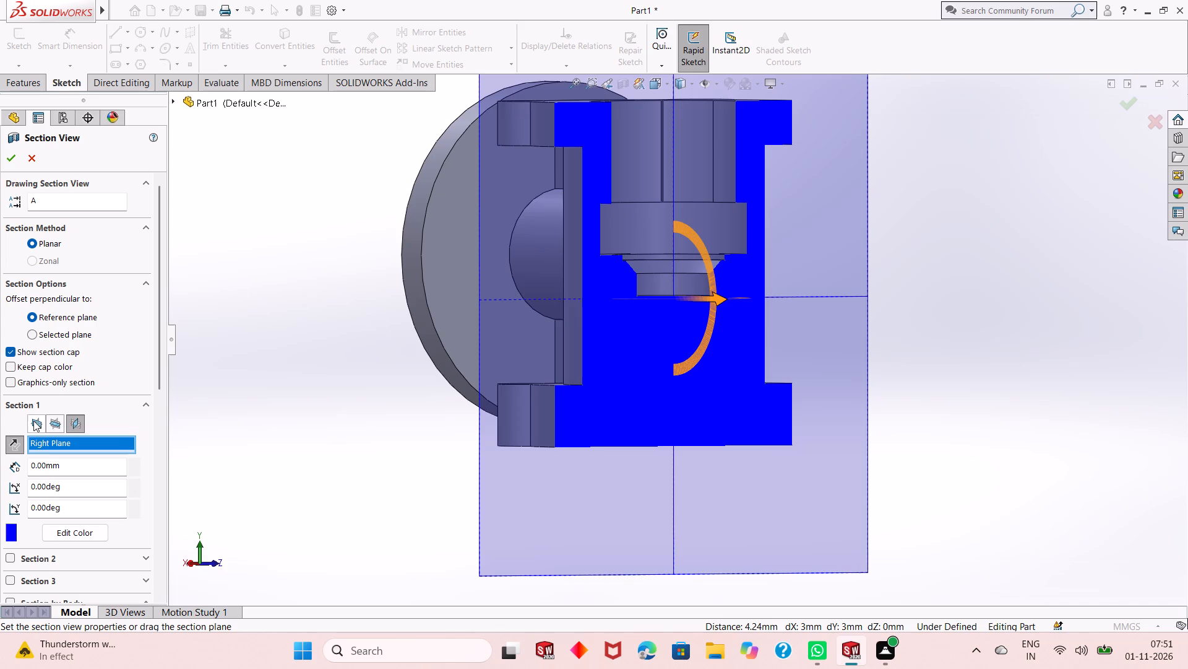
Section the part through the Front Plane at 0 mm offset with the cut direction reversed, exposing the bore from the back.
left_click(33, 421)
scroll(665, 466, "up", 2)
middle_click_drag(697, 439, 706, 442)
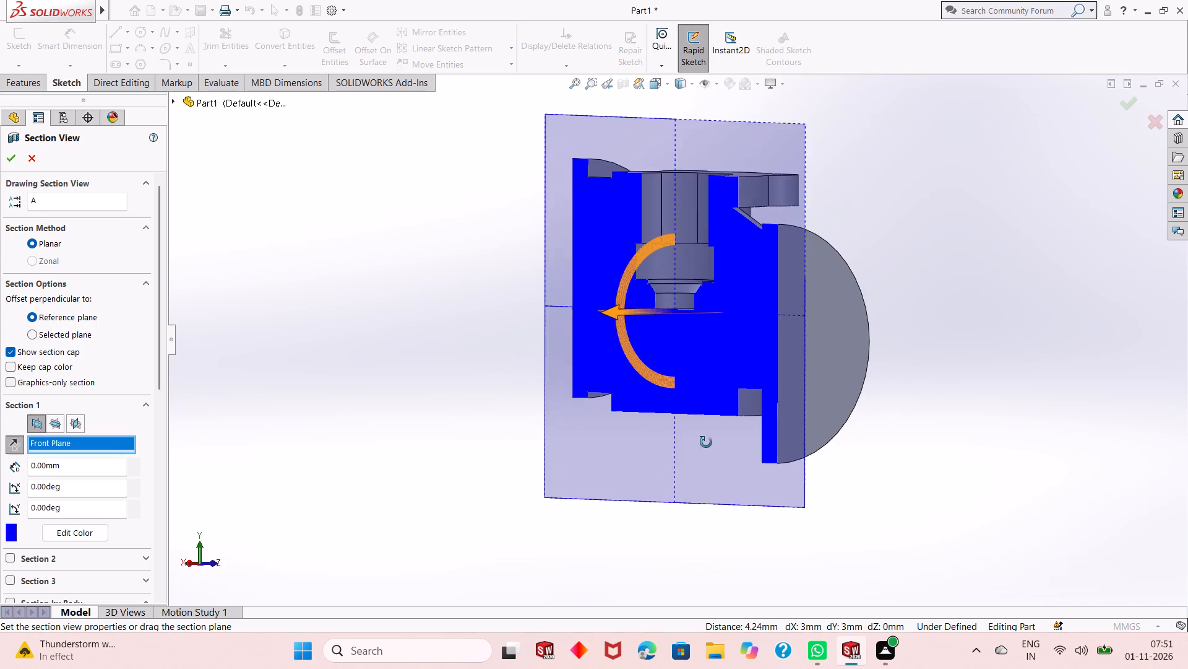
middle_click_drag(706, 442, 775, 442)
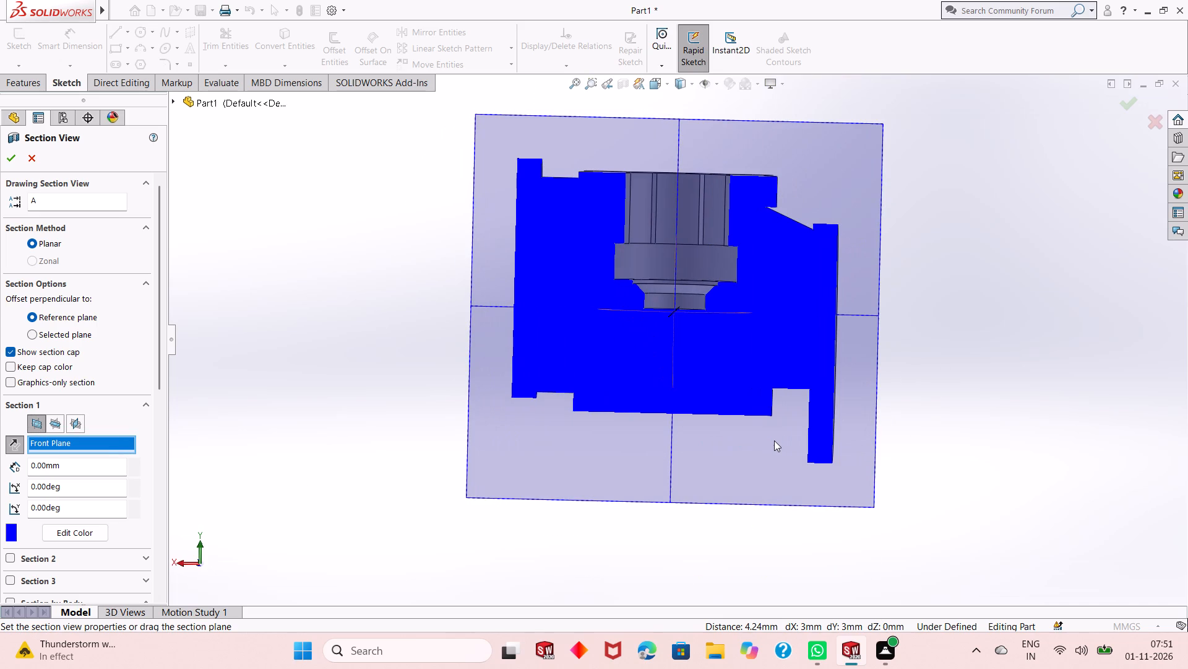
middle_click_drag(703, 439, 521, 493)
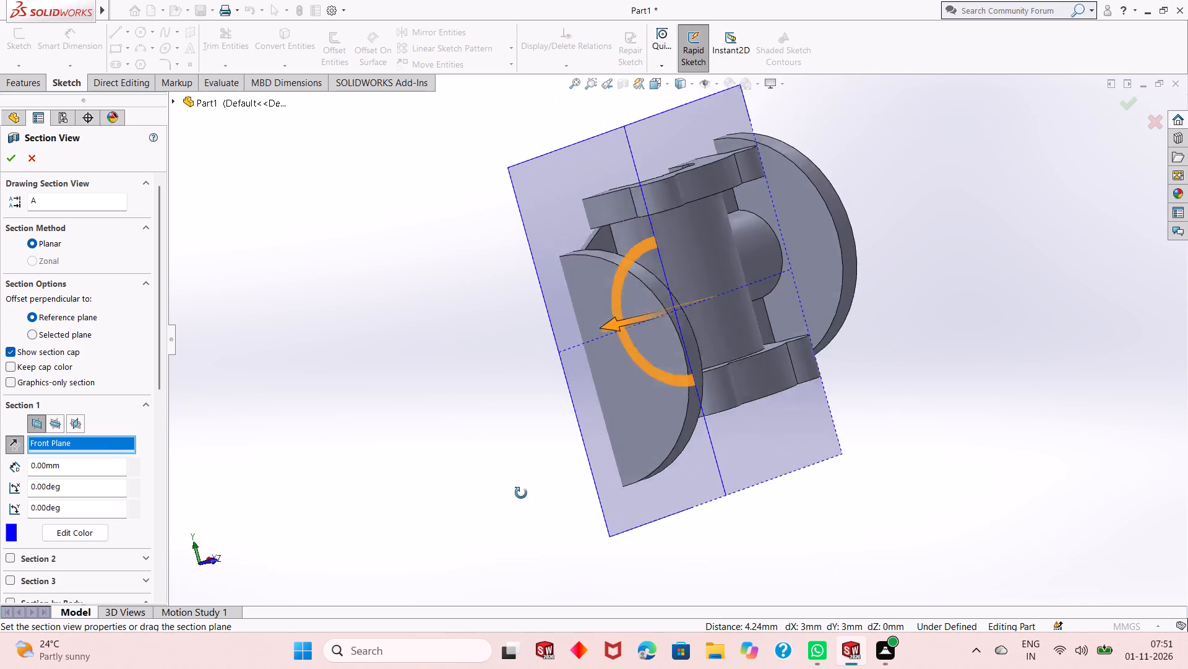
middle_click_drag(521, 493, 522, 497)
middle_click_drag(571, 497, 770, 453)
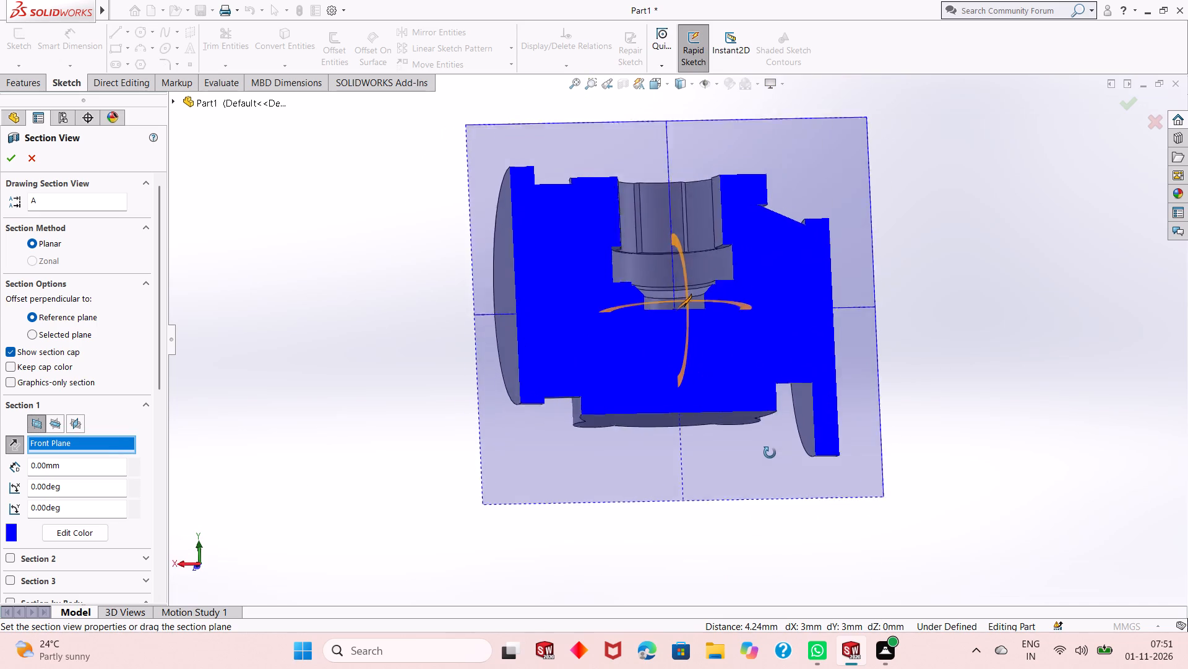
middle_click_drag(770, 453, 768, 470)
left_click(3, 160)
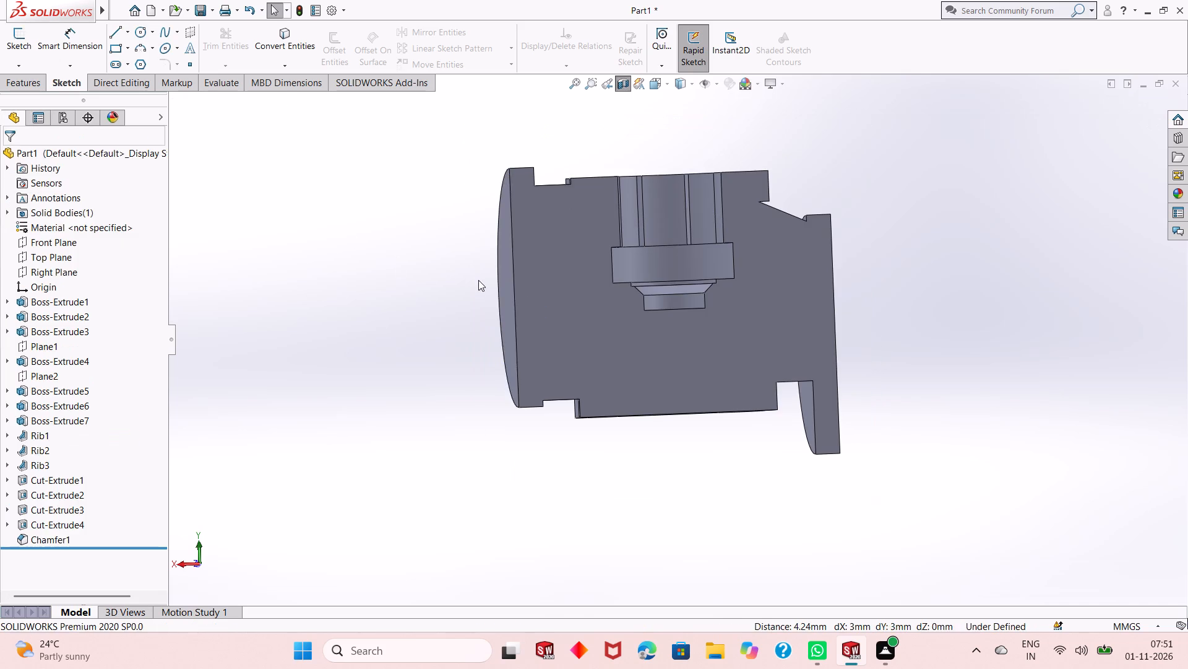
Open a new sketch on the flat outer face of the lower side flange, viewed normal to the face.
key("ctrl+8")
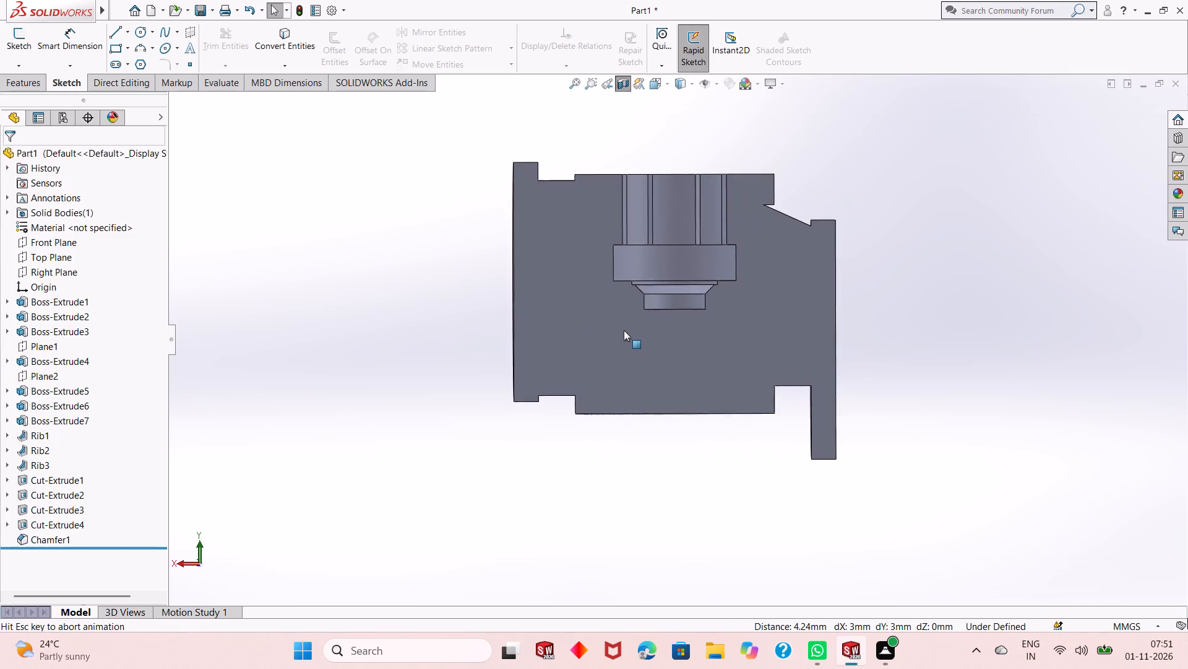
scroll(658, 313, "down", 2)
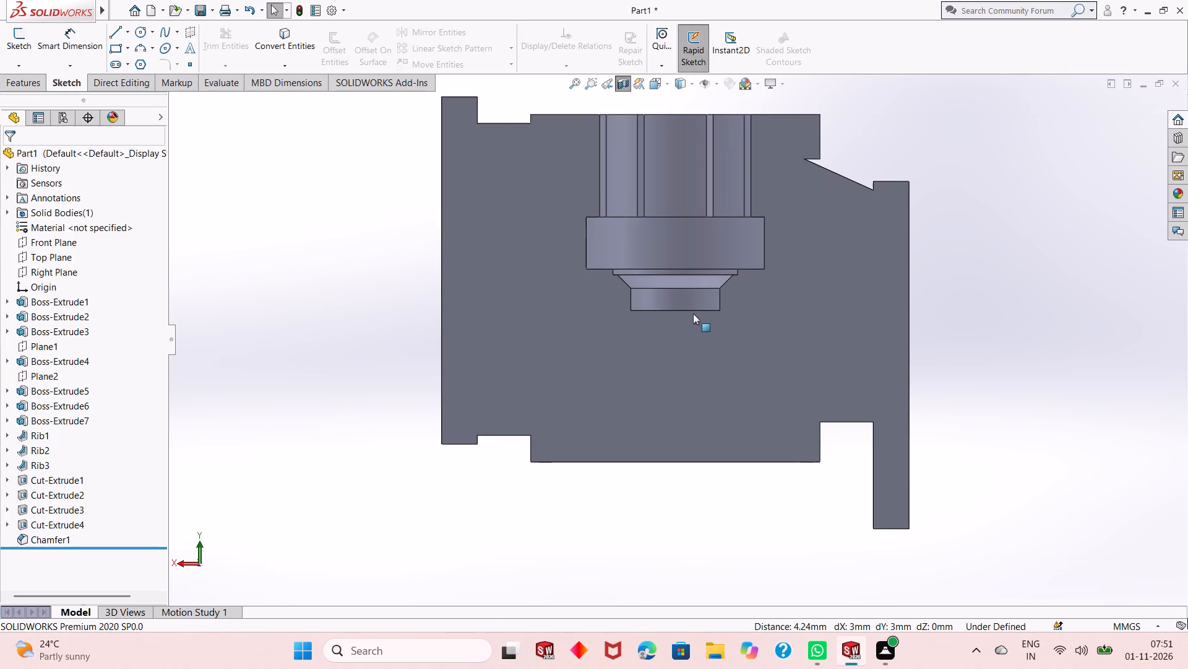
scroll(693, 313, "up", 2)
middle_click_drag(693, 313, 695, 313)
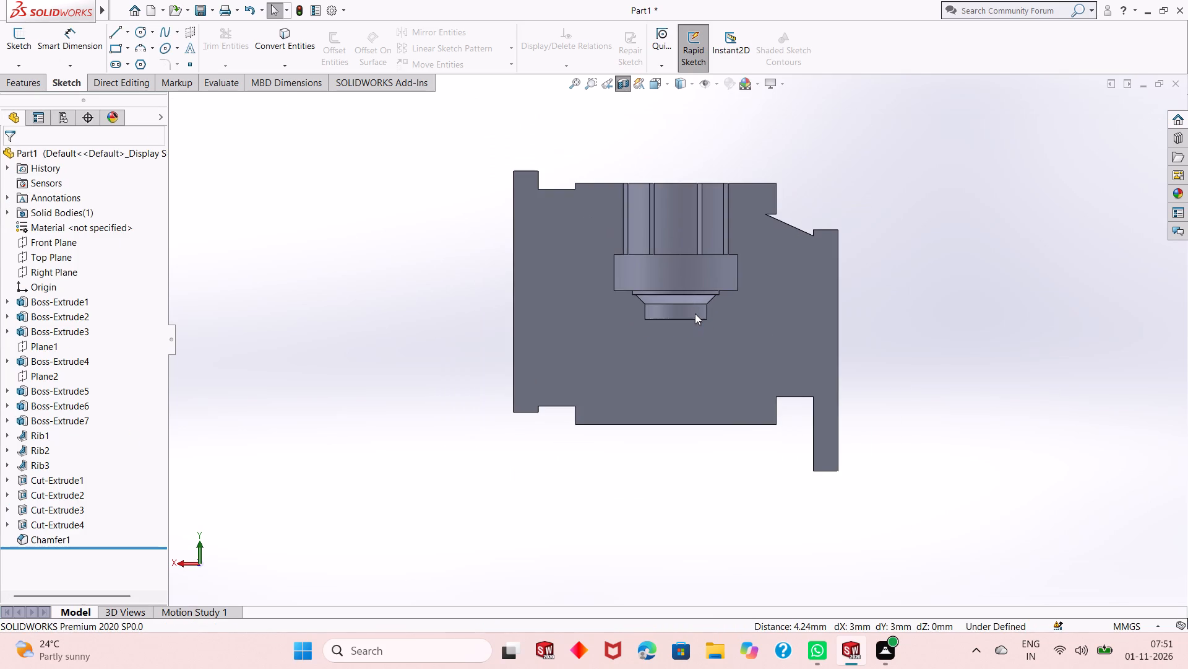
middle_click_drag(695, 313, 649, 343)
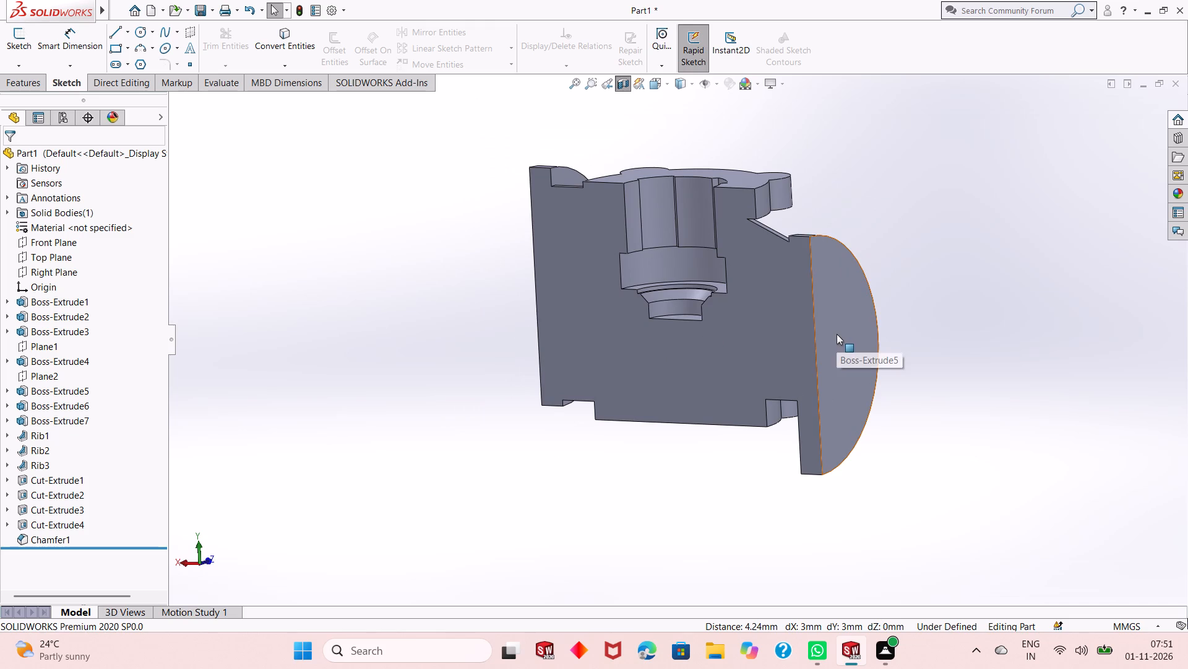
left_click(837, 334)
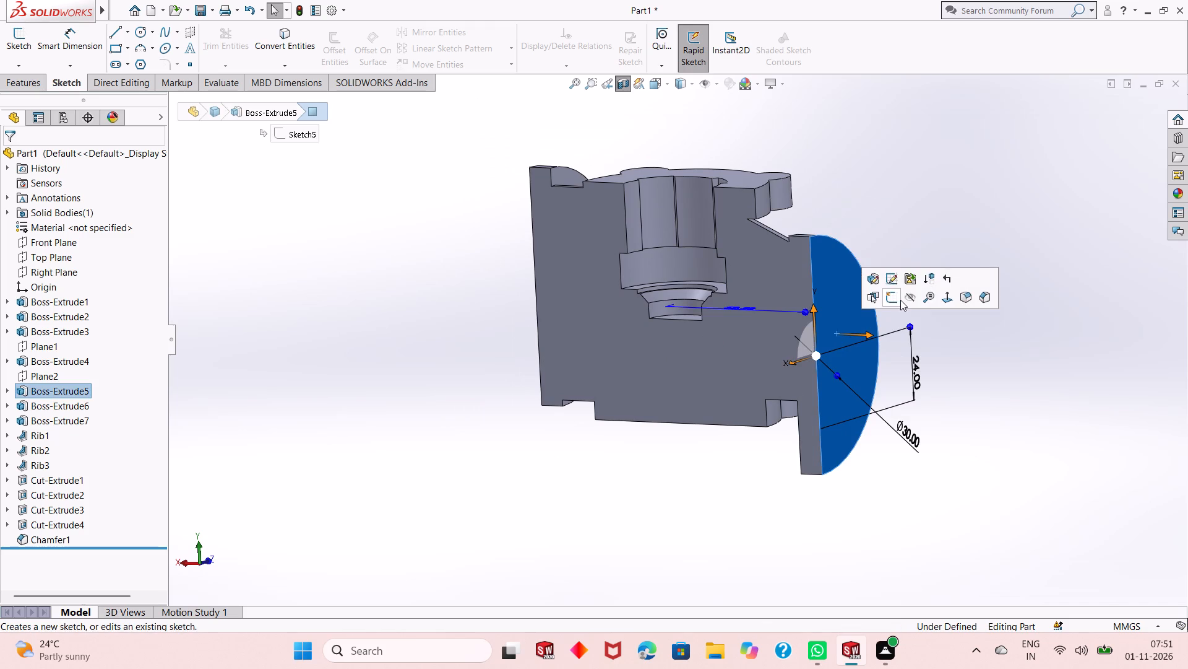
left_click(896, 300)
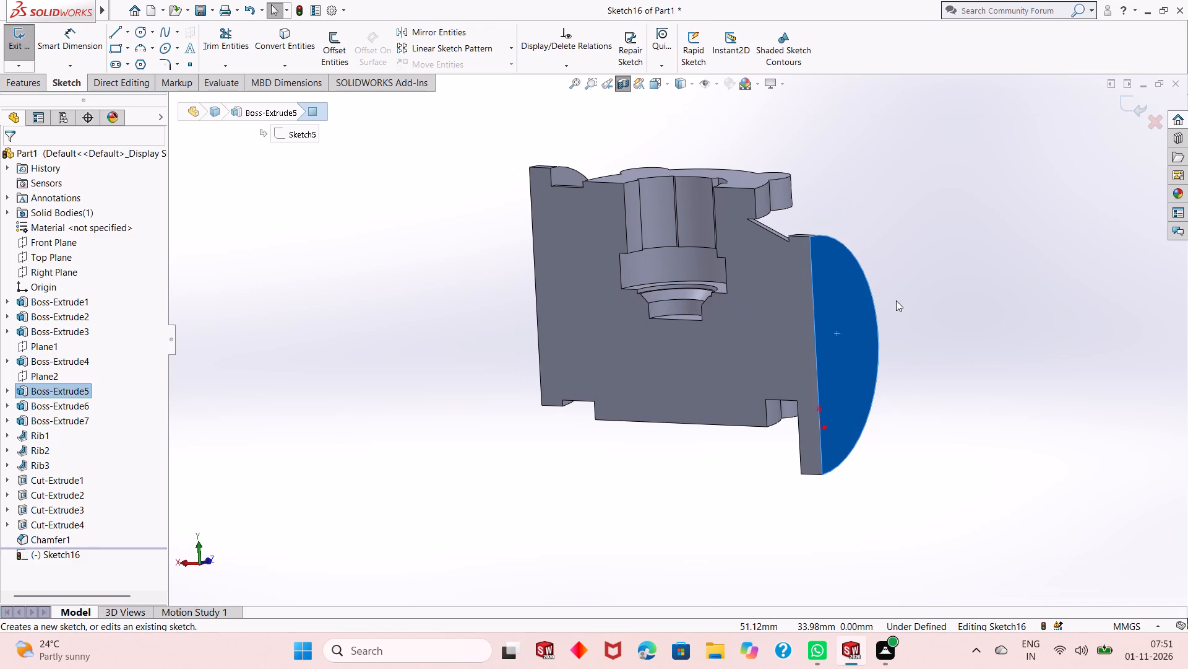
key("ctrl+8")
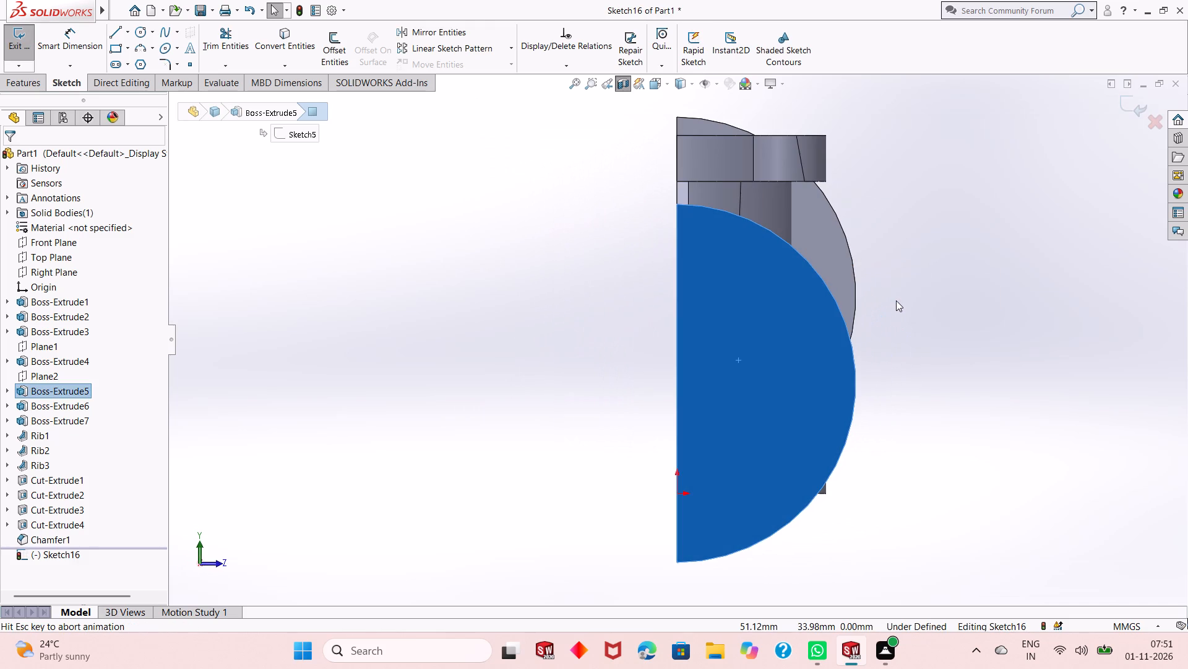
left_click(896, 300)
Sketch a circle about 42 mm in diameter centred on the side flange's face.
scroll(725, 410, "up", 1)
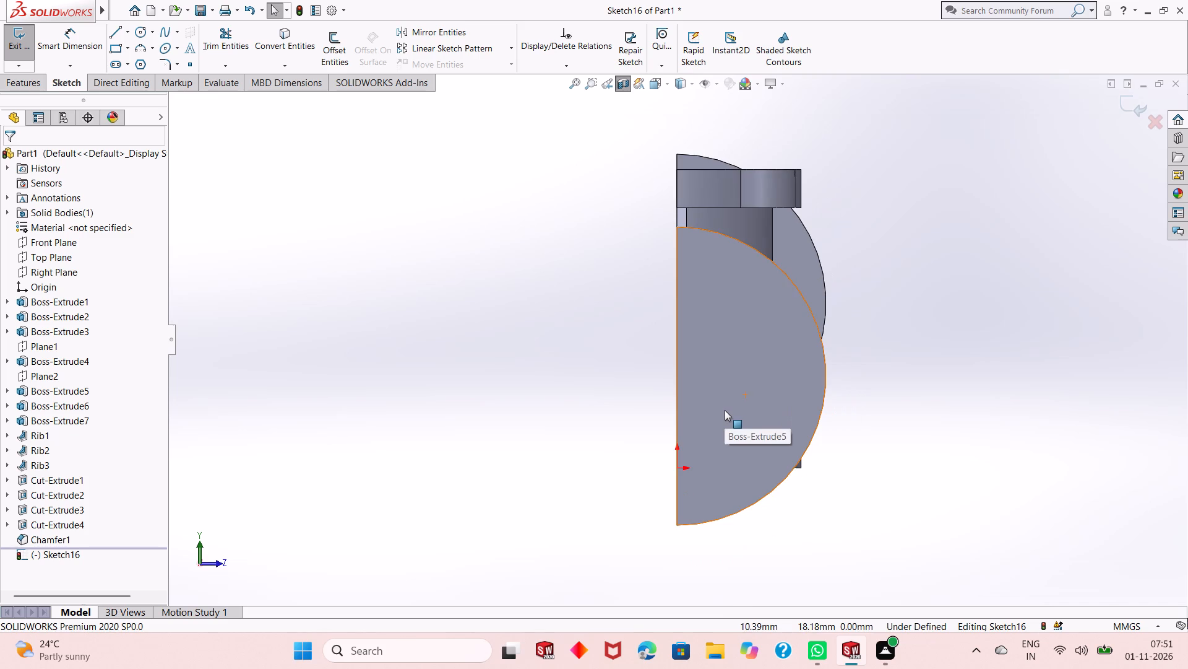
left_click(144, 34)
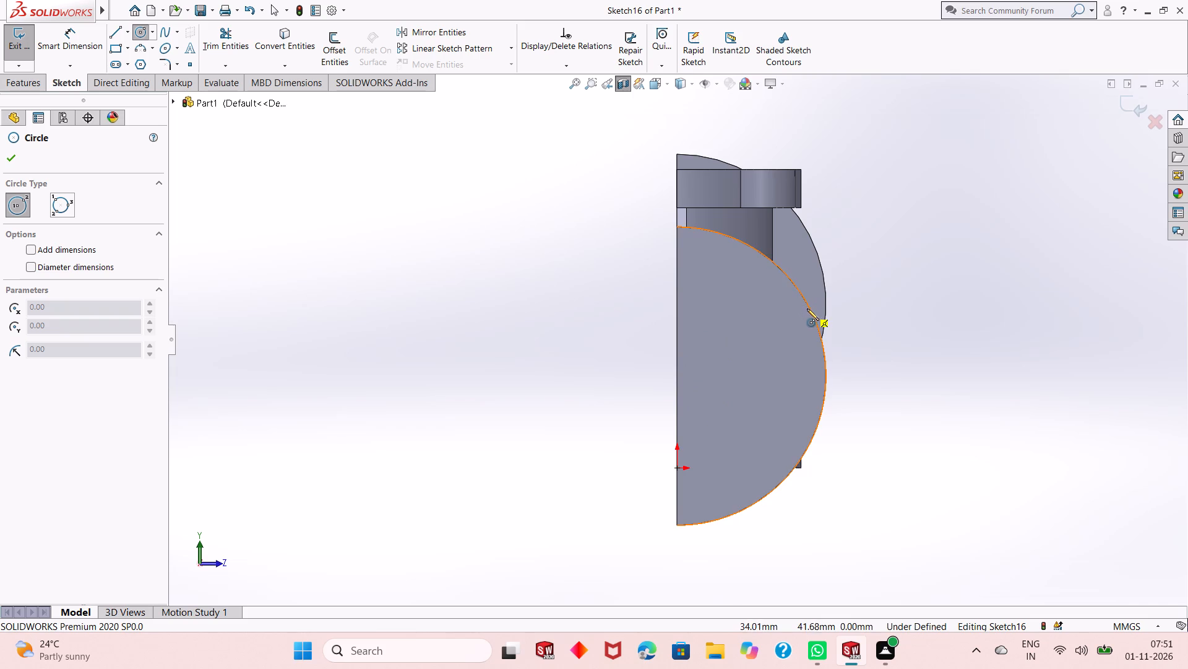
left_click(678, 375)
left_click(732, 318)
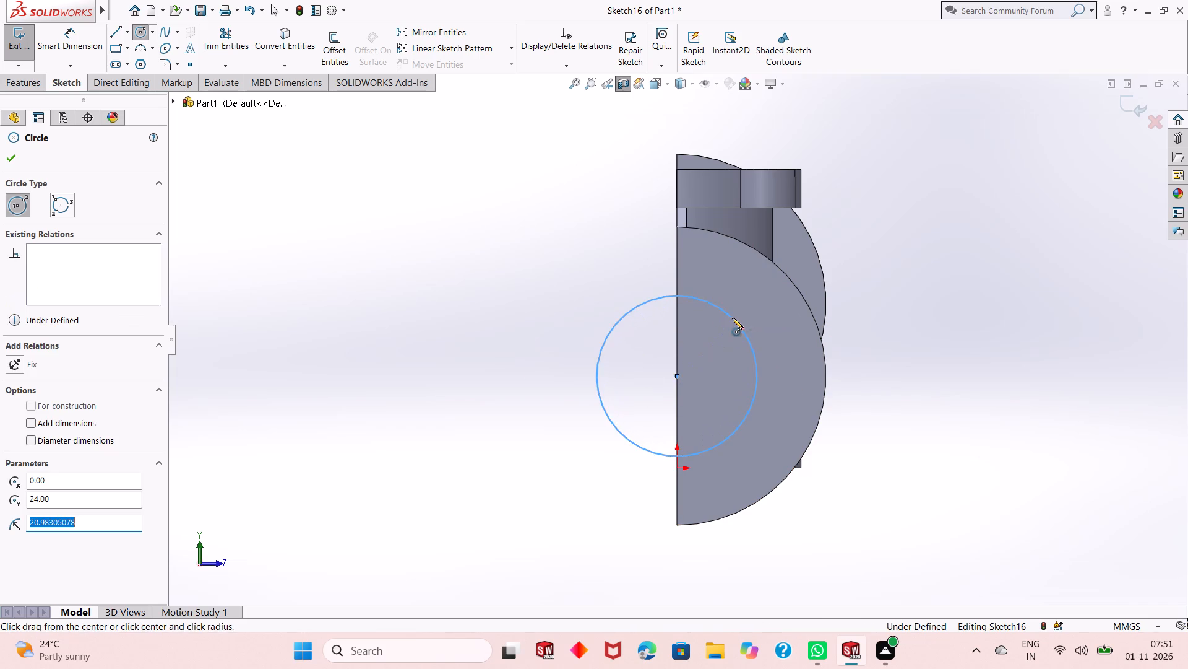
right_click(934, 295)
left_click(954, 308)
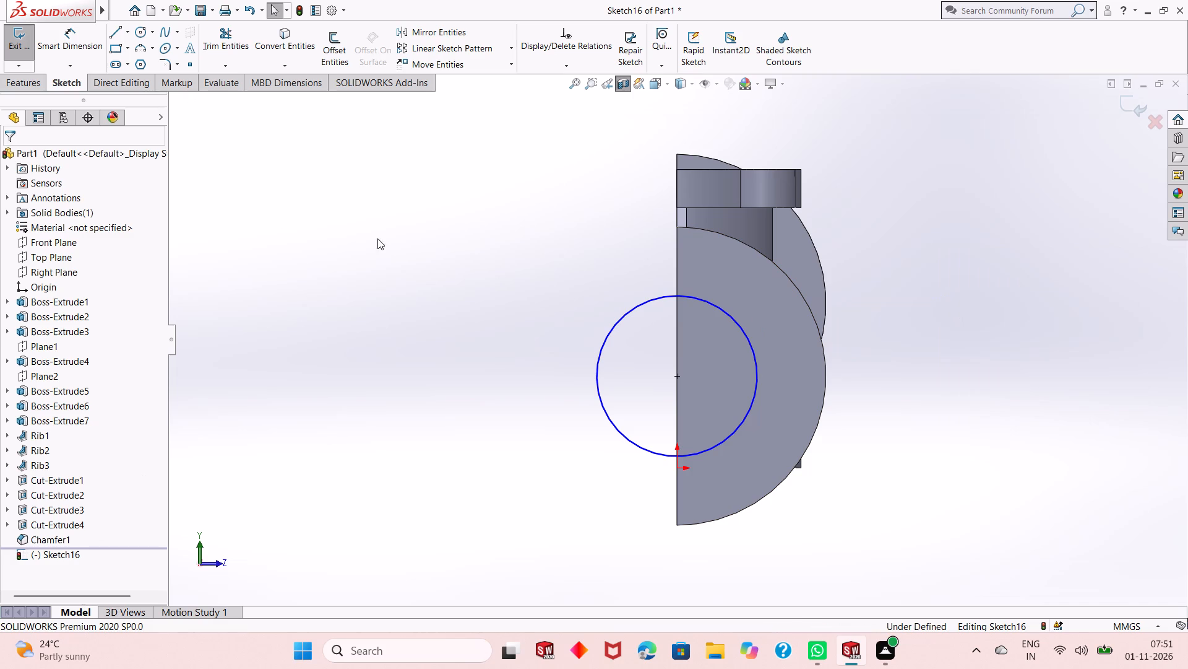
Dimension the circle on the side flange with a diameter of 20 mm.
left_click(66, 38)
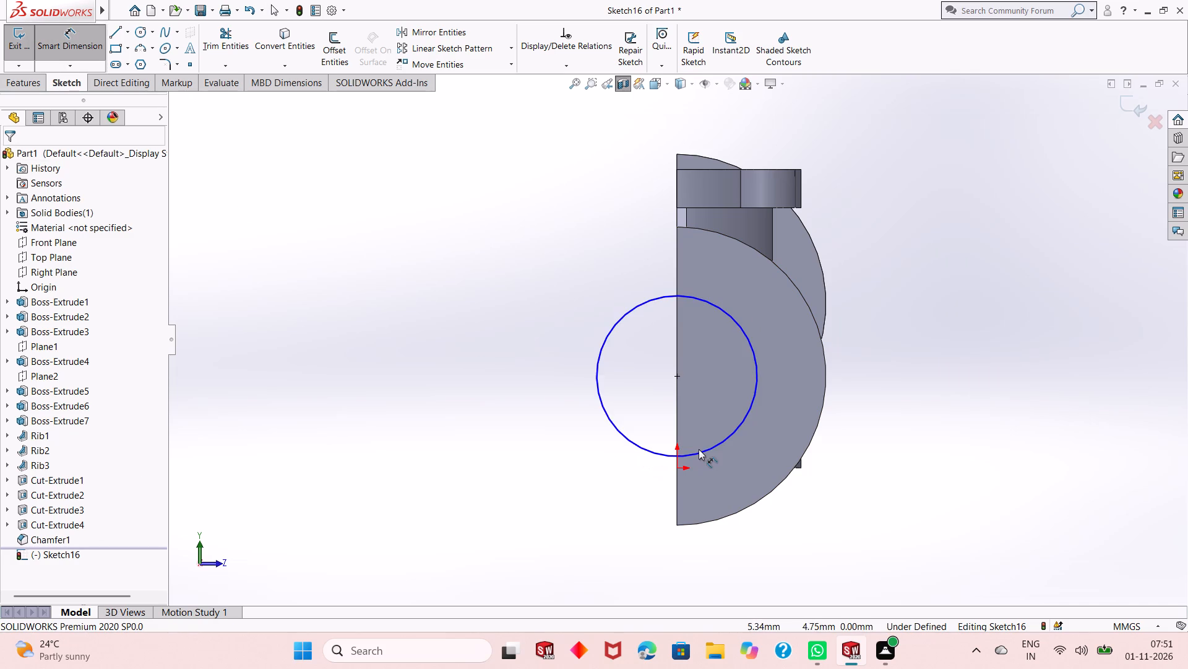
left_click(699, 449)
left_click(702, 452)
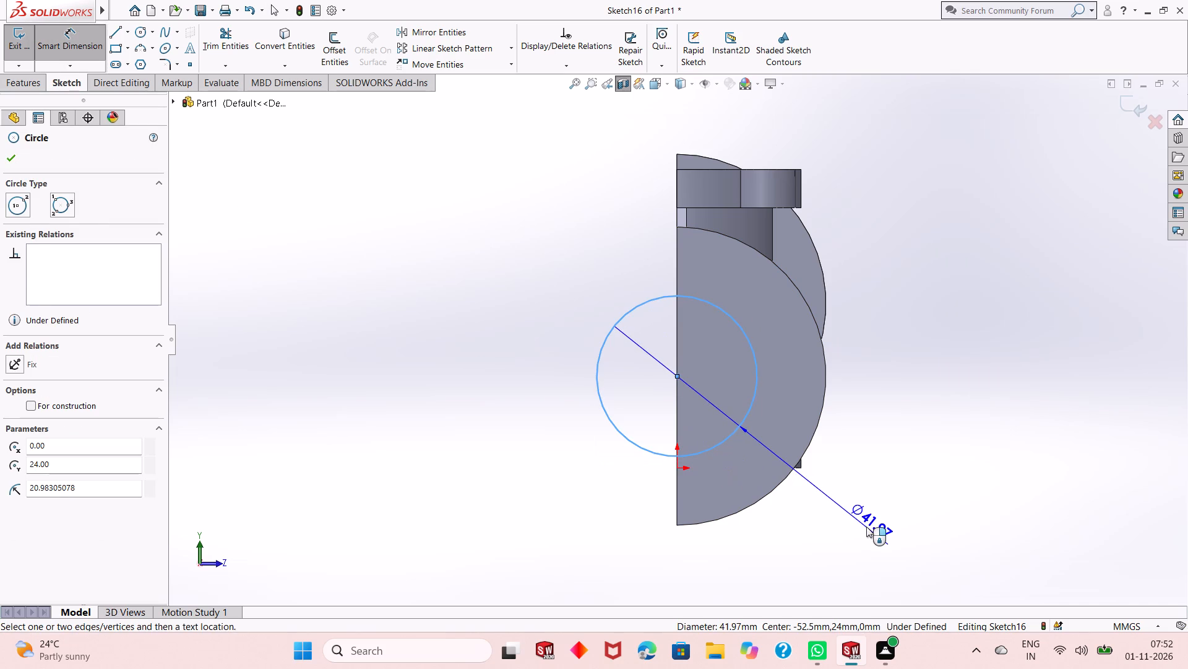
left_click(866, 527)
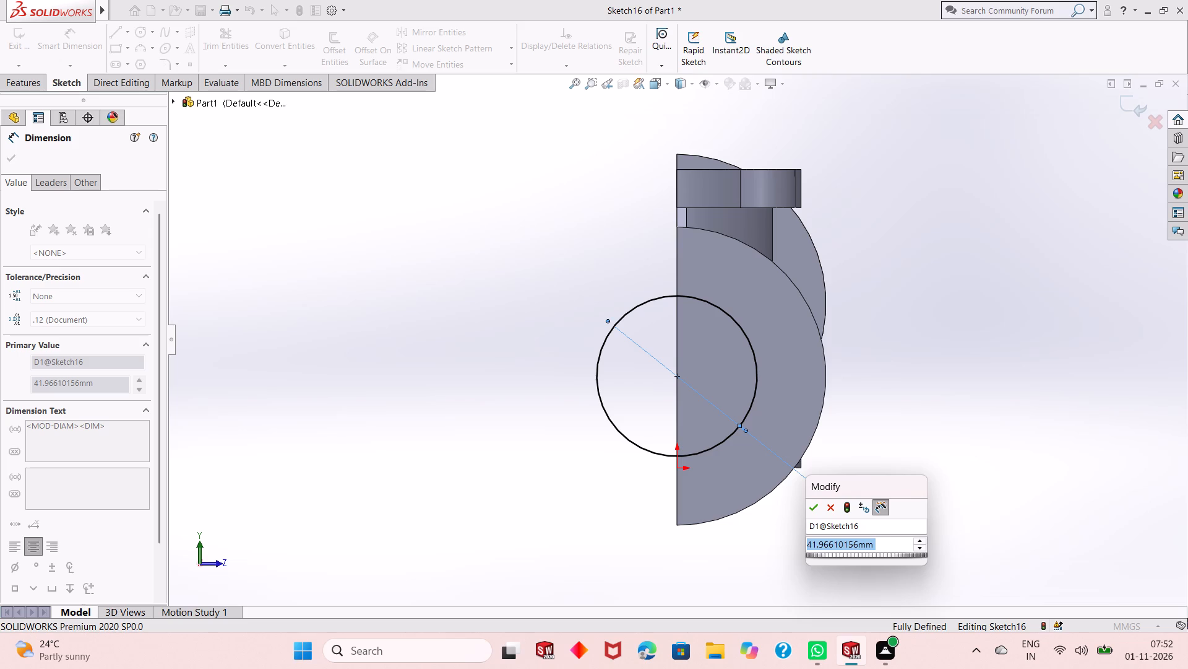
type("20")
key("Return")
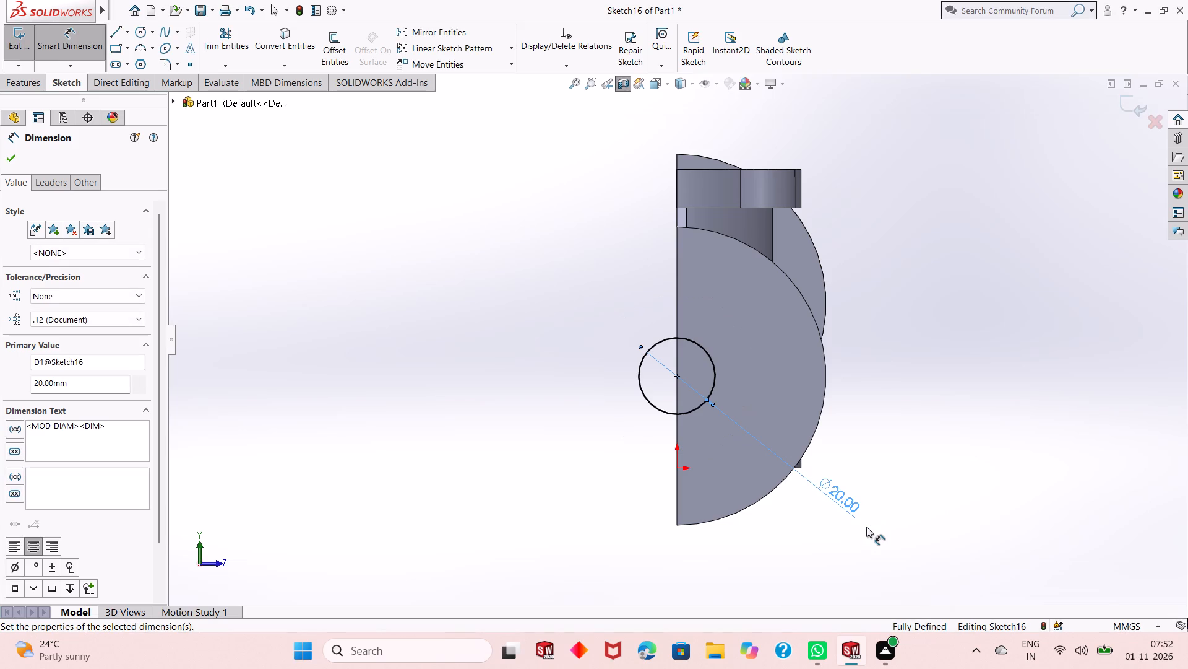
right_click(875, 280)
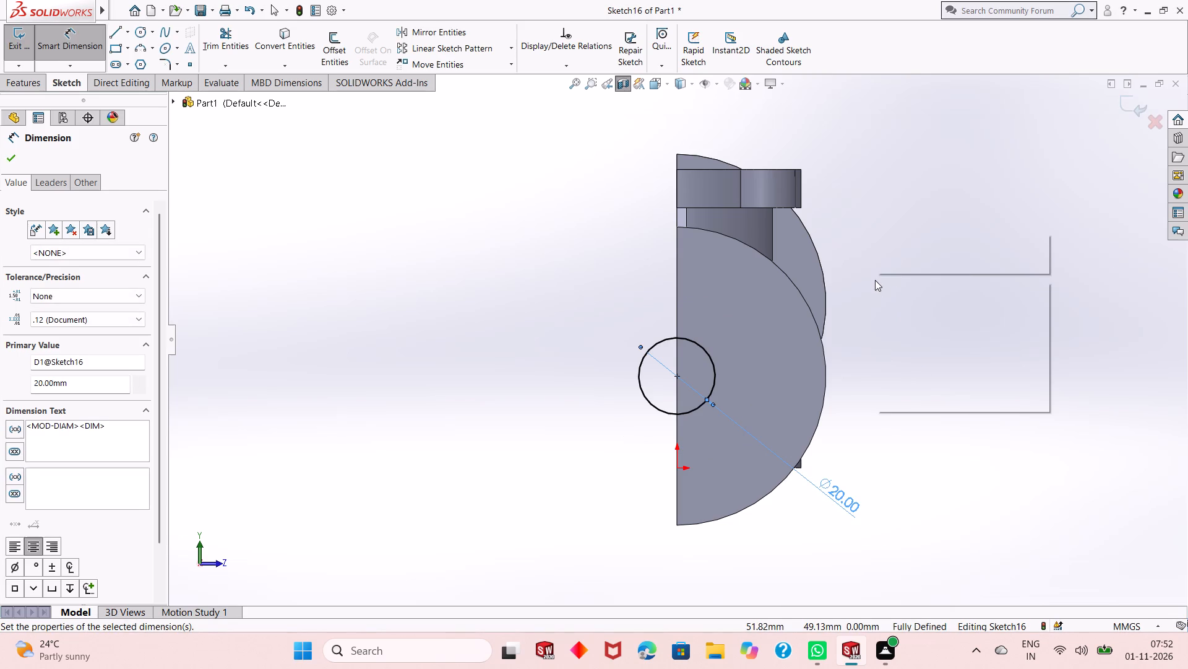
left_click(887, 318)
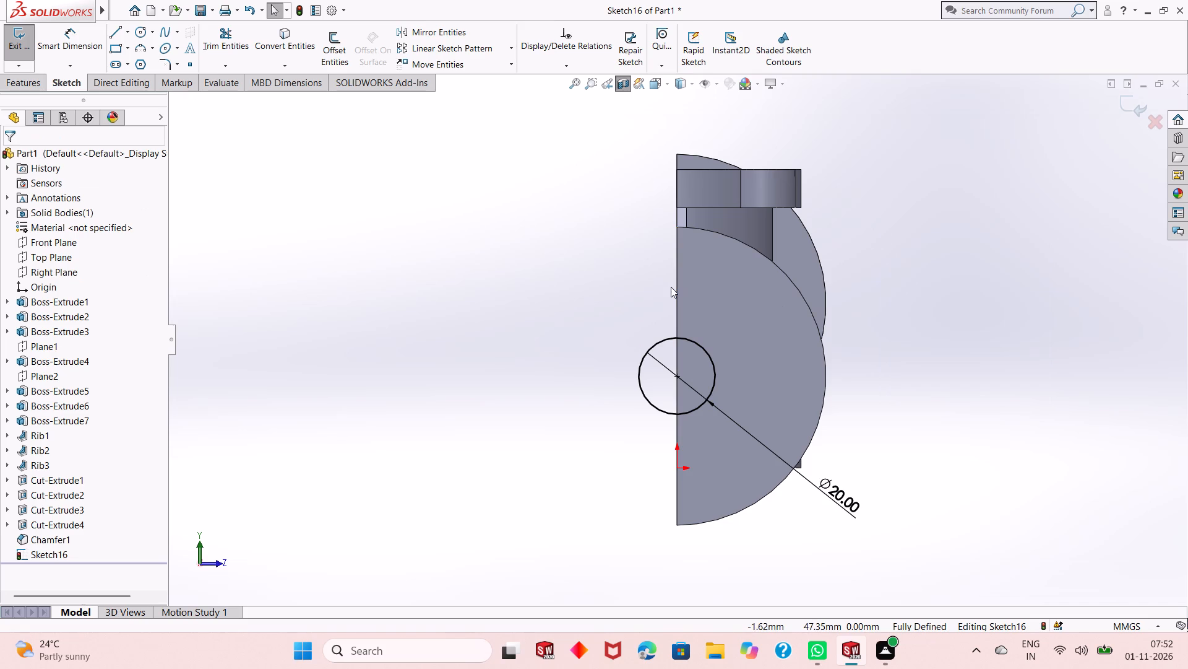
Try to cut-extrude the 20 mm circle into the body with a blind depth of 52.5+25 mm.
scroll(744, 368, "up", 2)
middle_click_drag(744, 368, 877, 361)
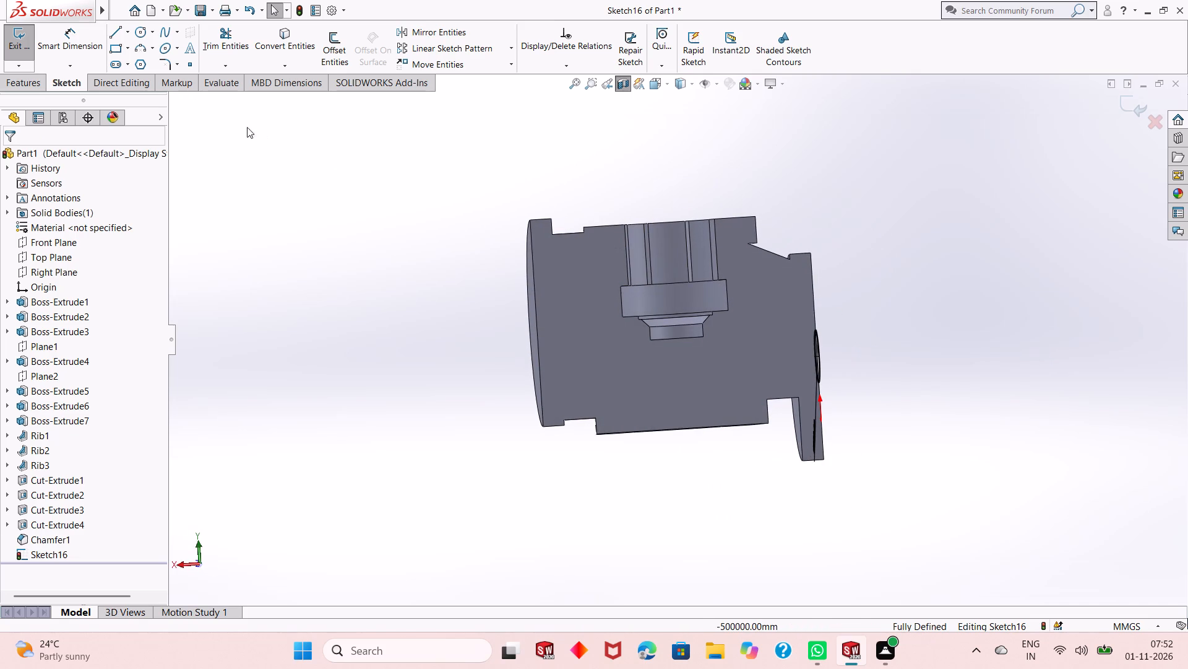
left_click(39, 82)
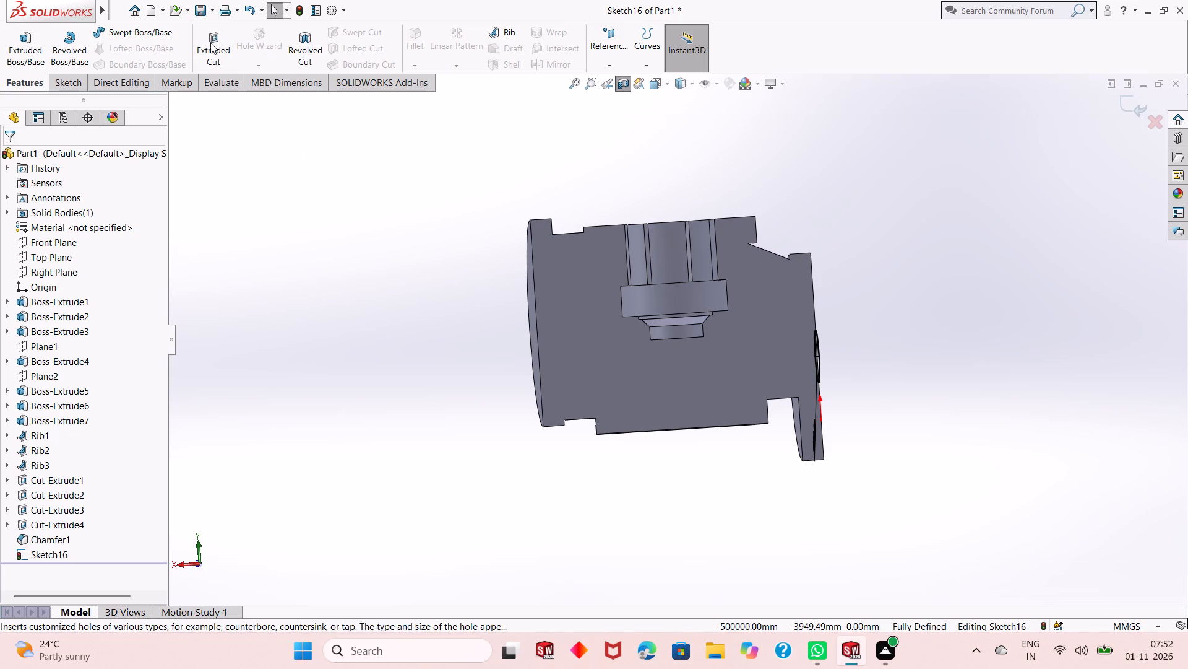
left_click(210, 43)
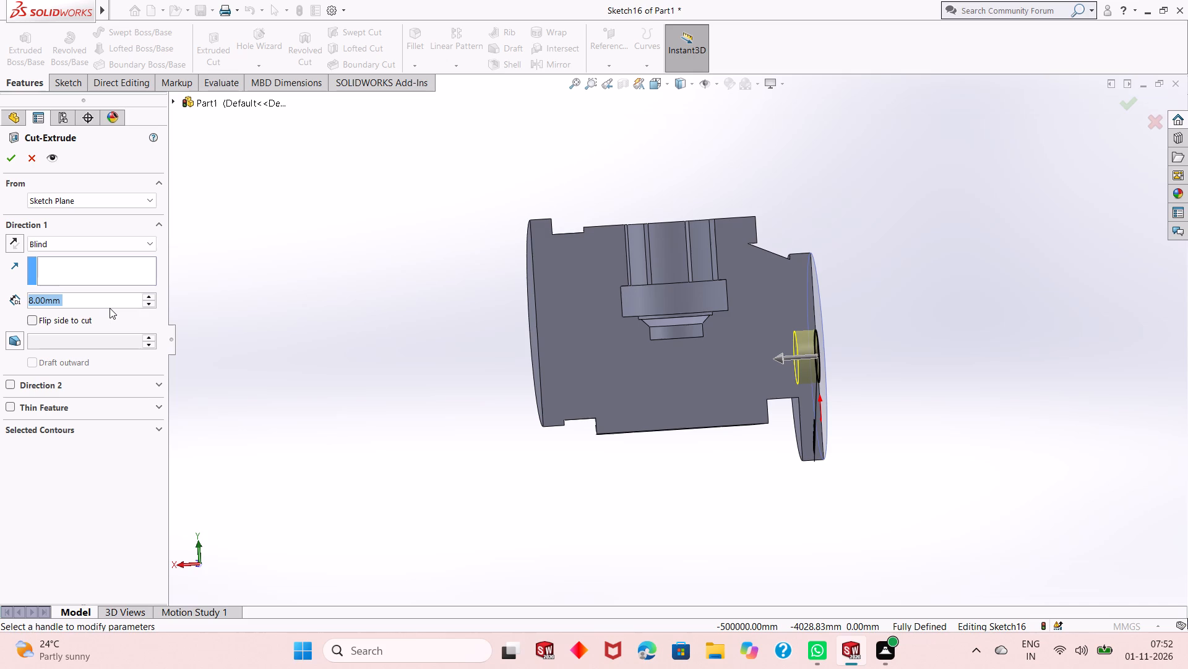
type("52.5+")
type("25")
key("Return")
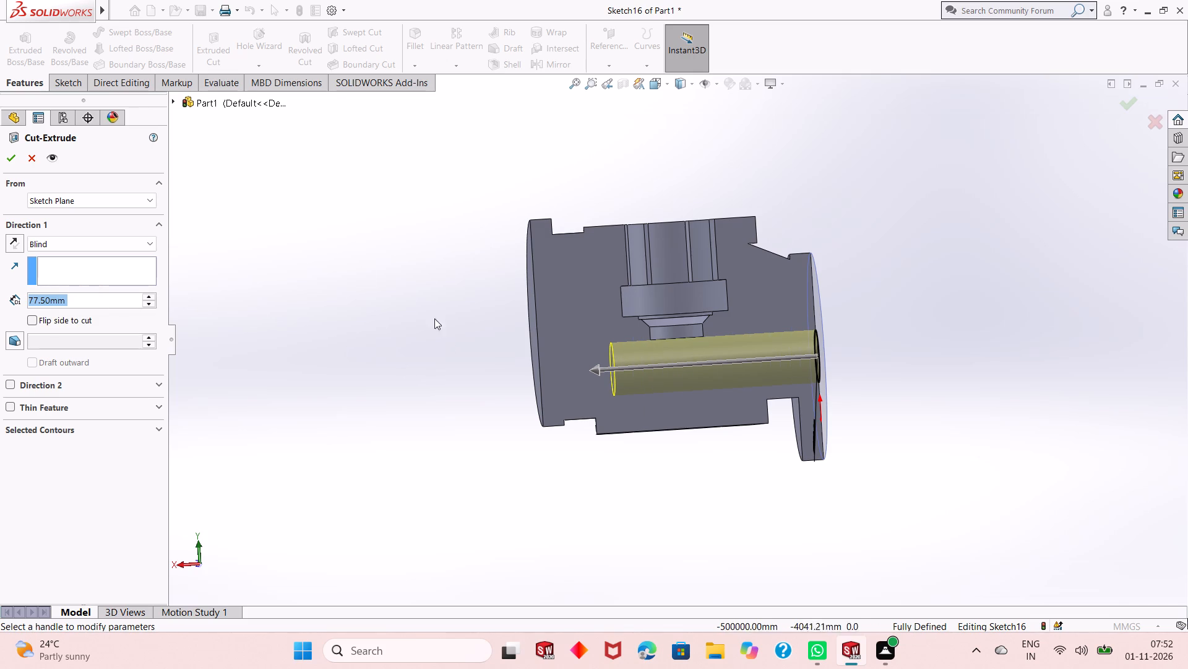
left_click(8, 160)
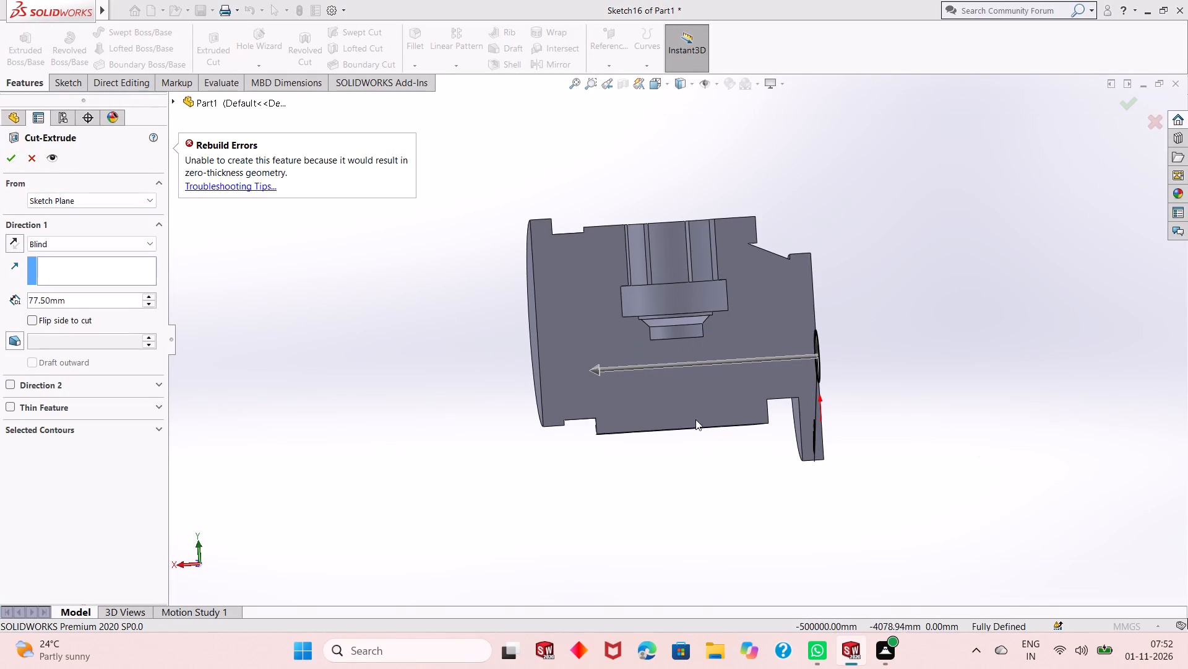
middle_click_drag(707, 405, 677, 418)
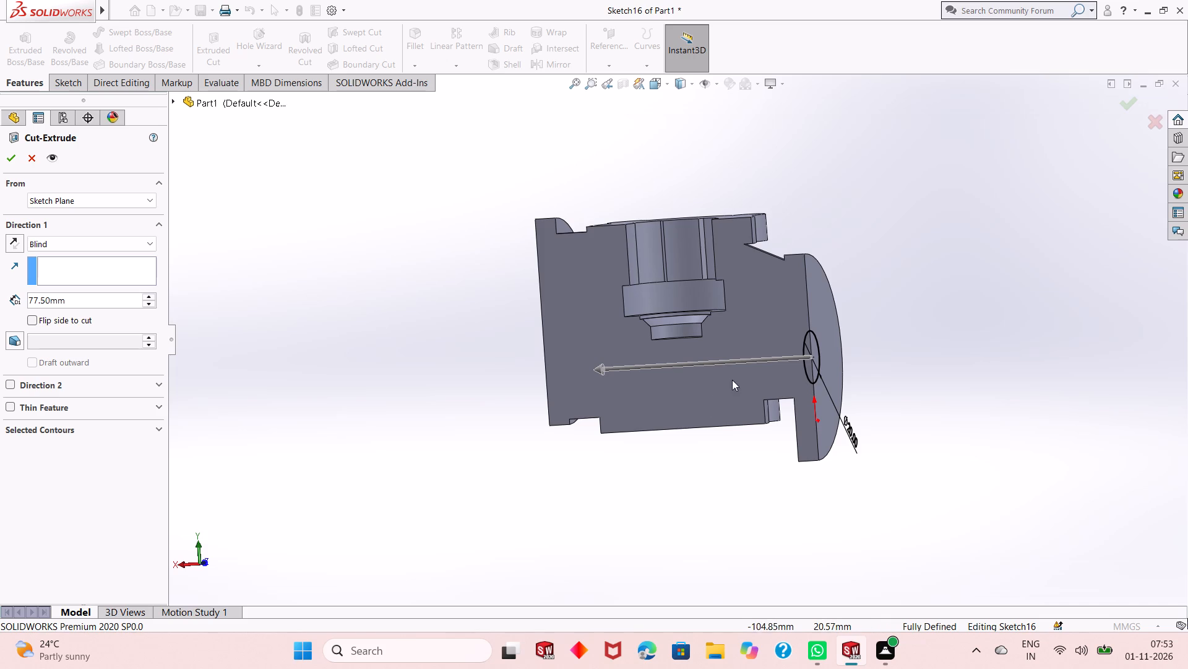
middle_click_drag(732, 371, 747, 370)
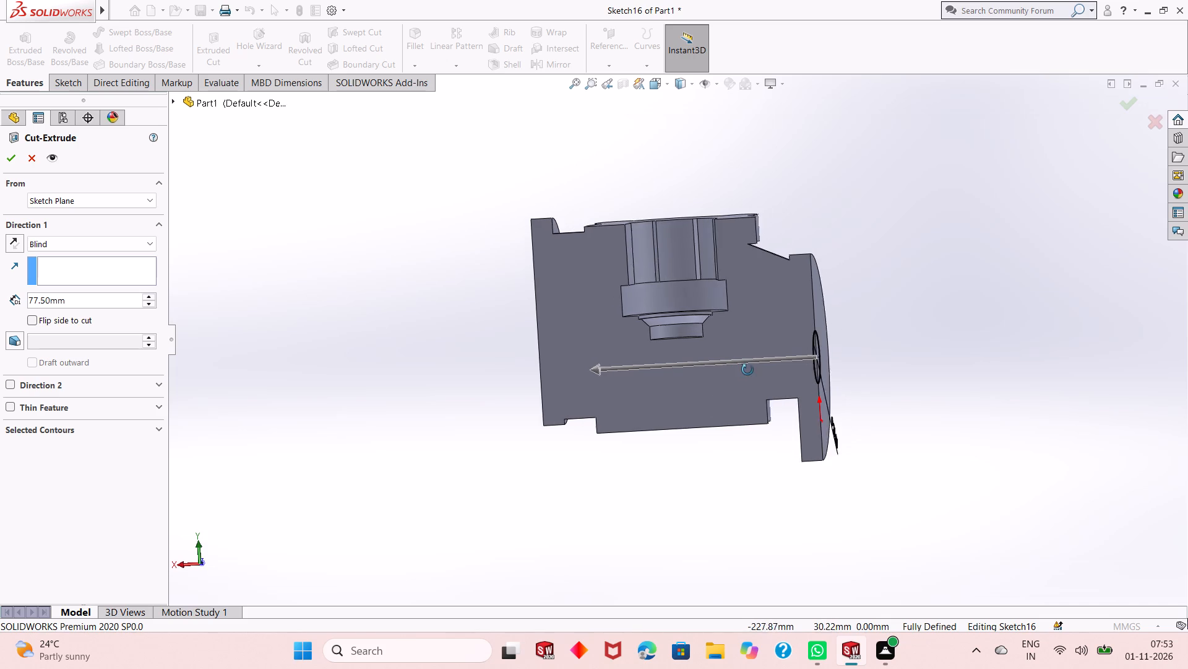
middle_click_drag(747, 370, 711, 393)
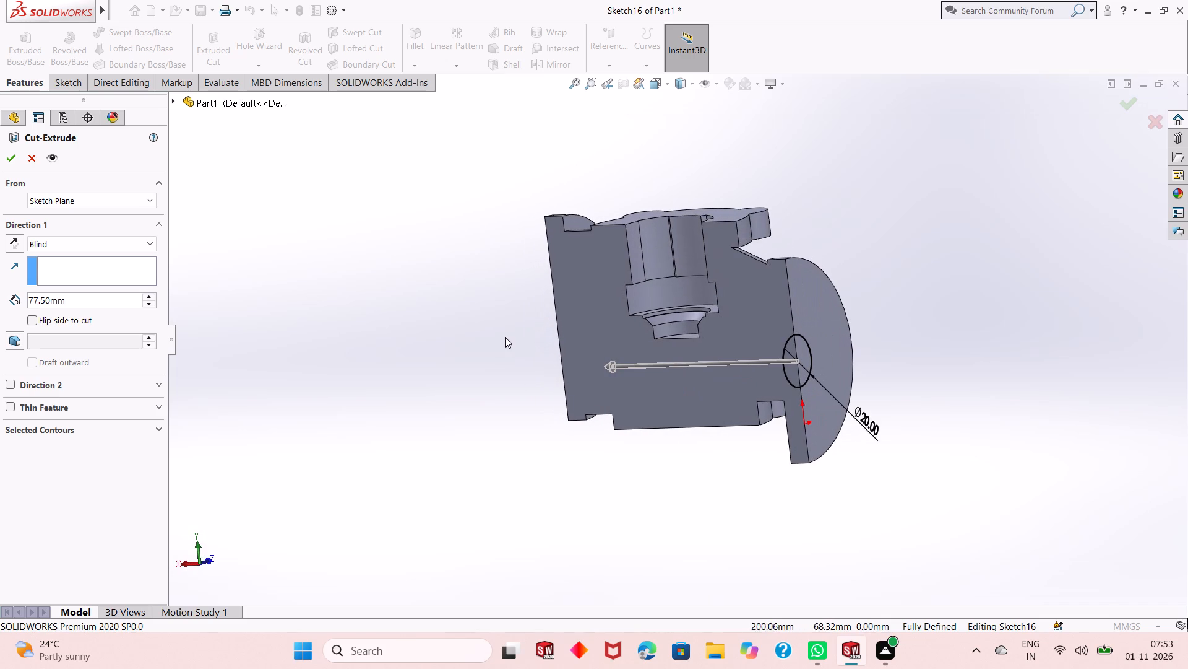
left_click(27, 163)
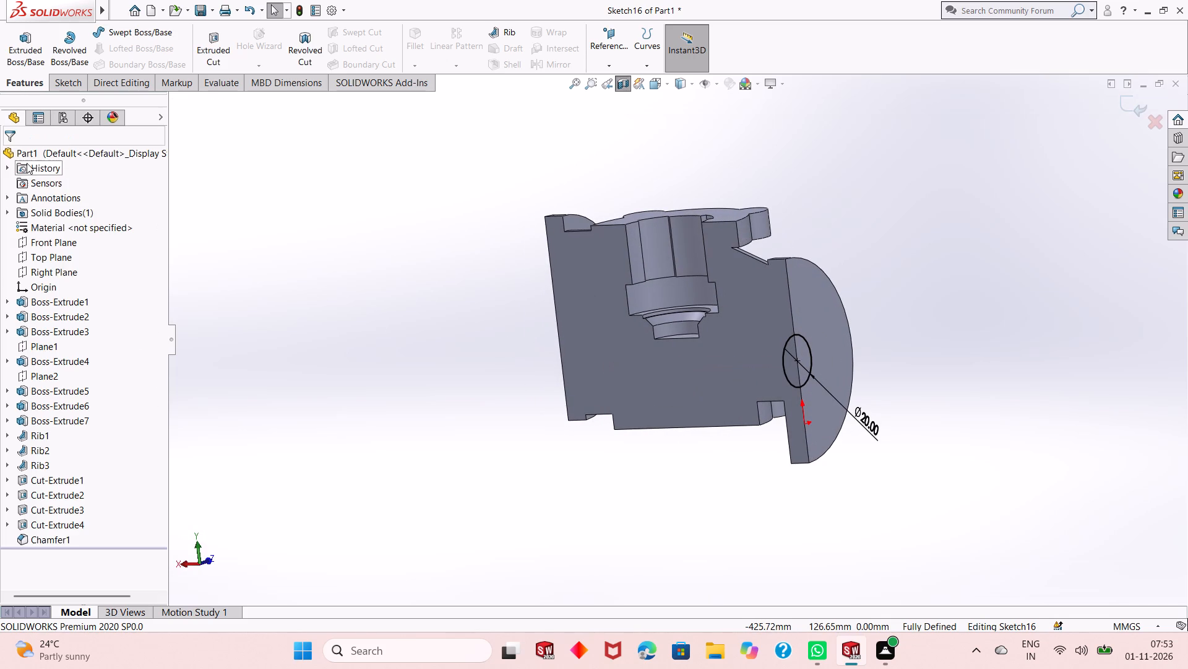
Turn off the section view to show the whole part.
left_click(619, 82)
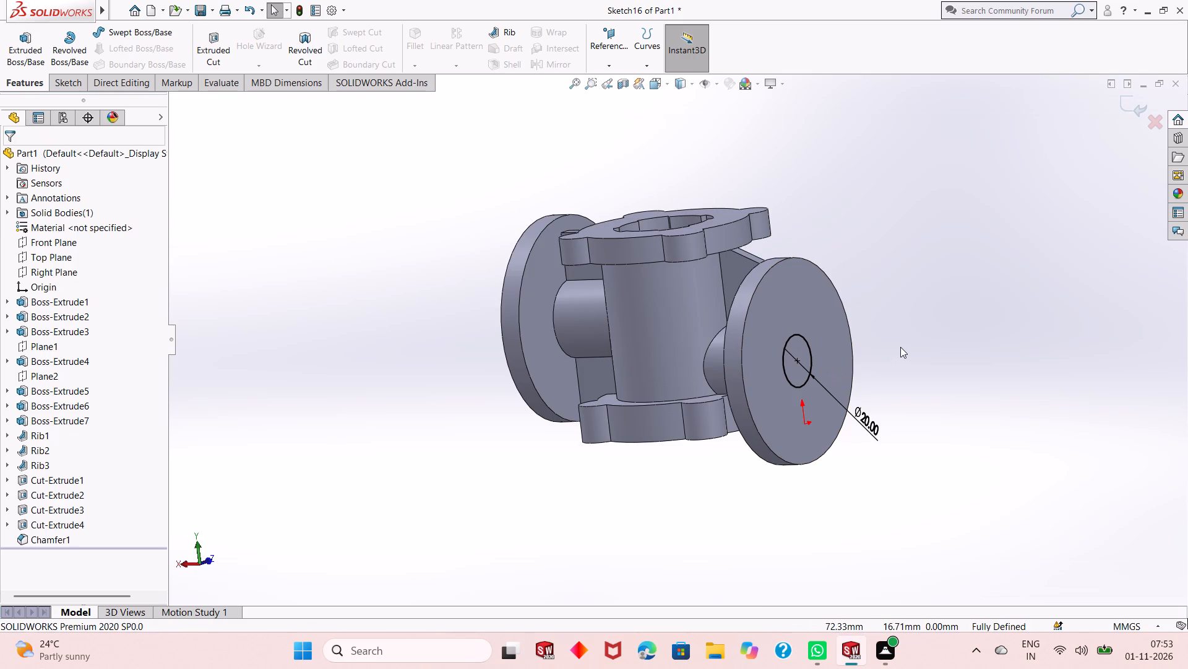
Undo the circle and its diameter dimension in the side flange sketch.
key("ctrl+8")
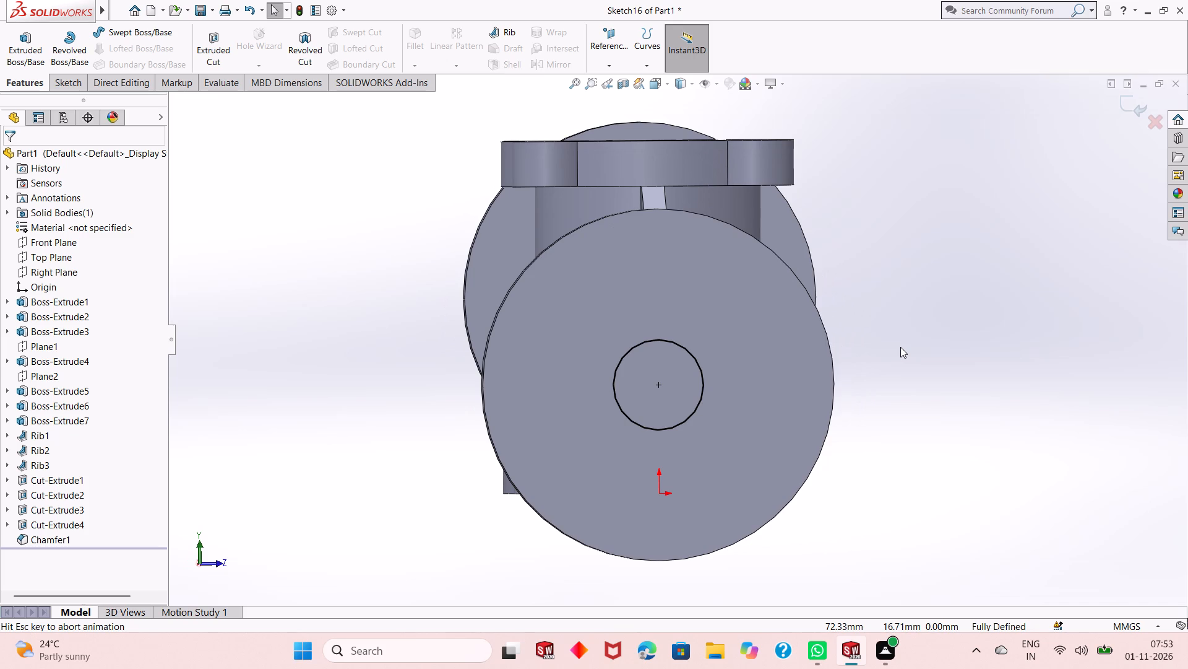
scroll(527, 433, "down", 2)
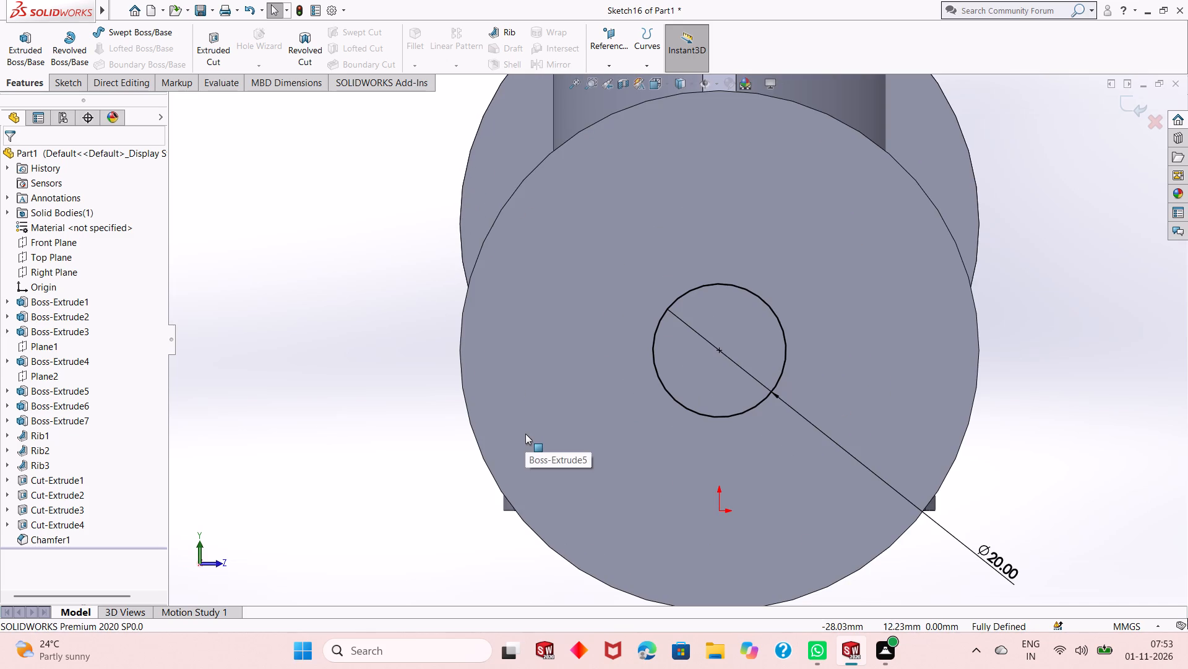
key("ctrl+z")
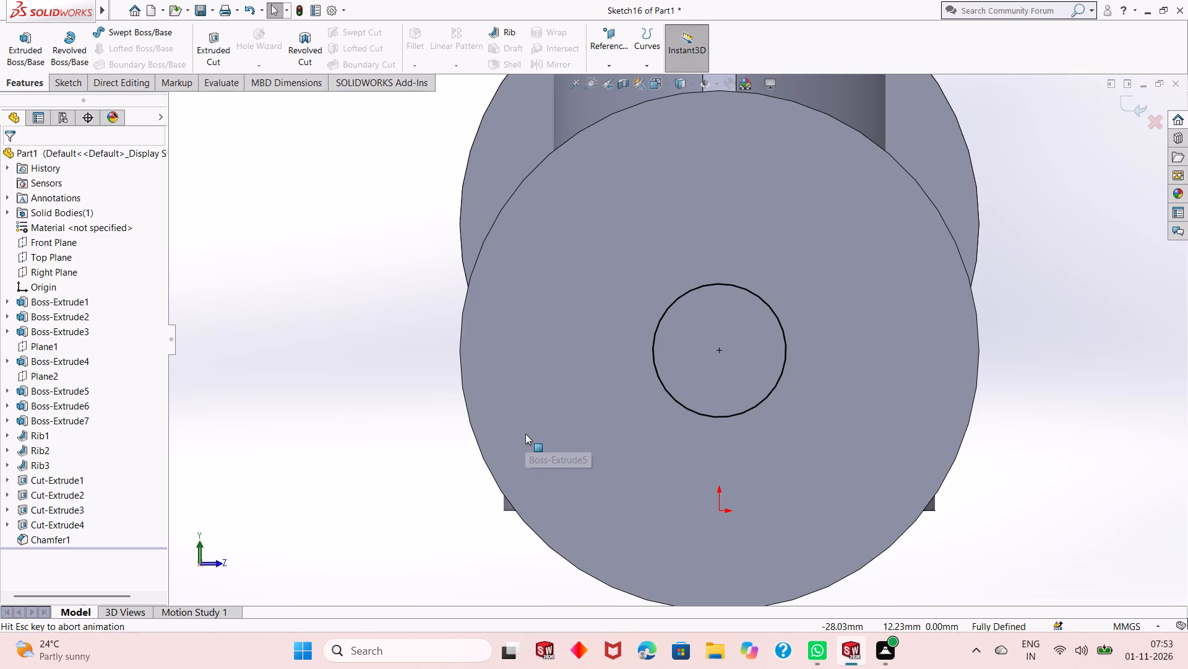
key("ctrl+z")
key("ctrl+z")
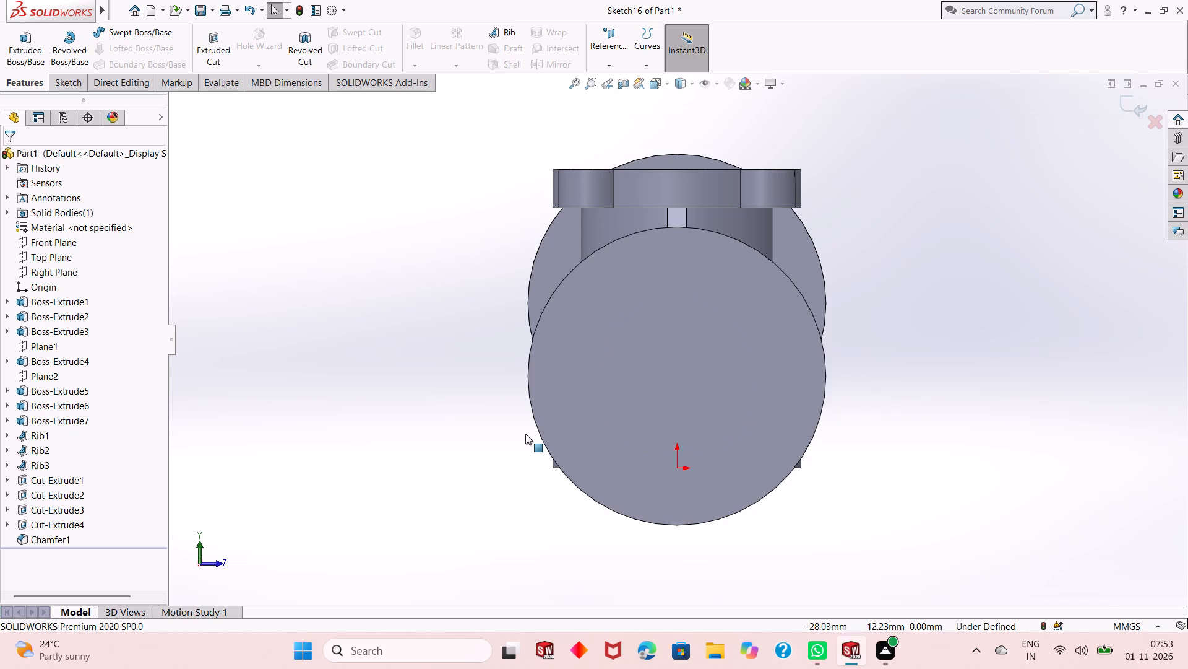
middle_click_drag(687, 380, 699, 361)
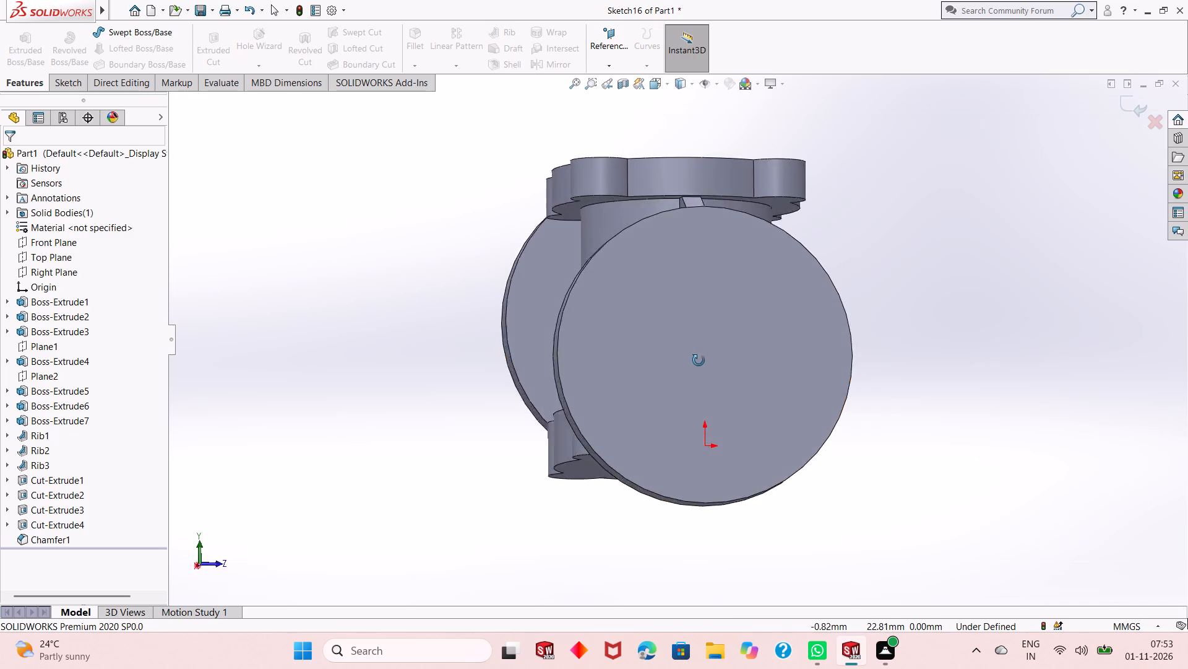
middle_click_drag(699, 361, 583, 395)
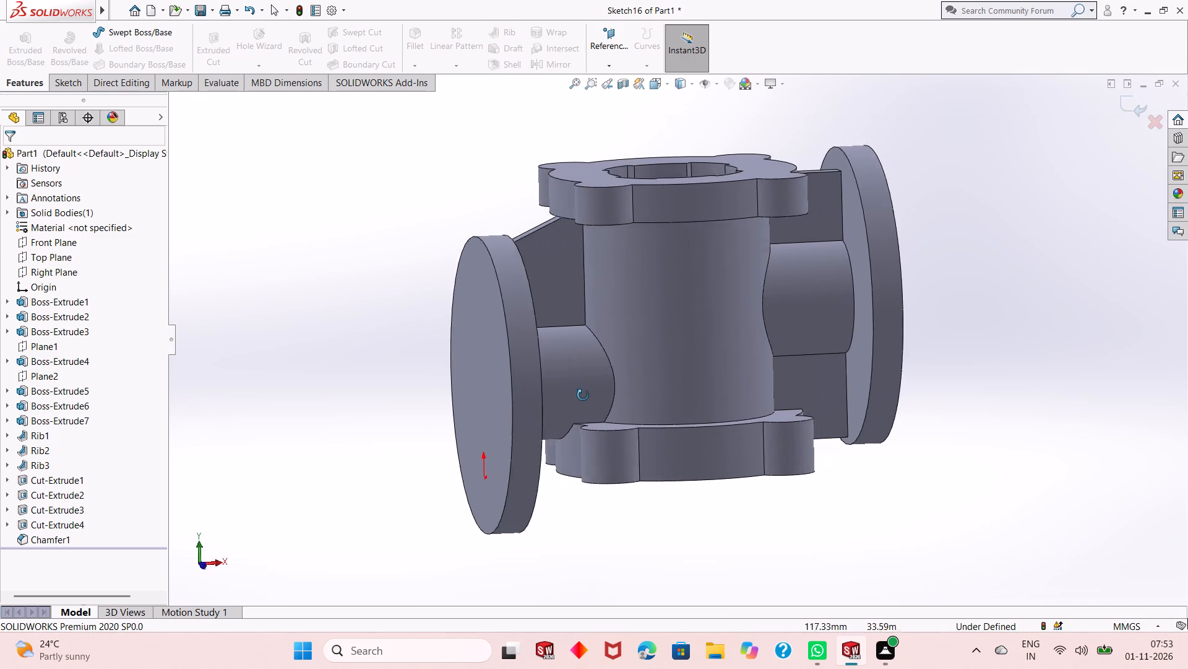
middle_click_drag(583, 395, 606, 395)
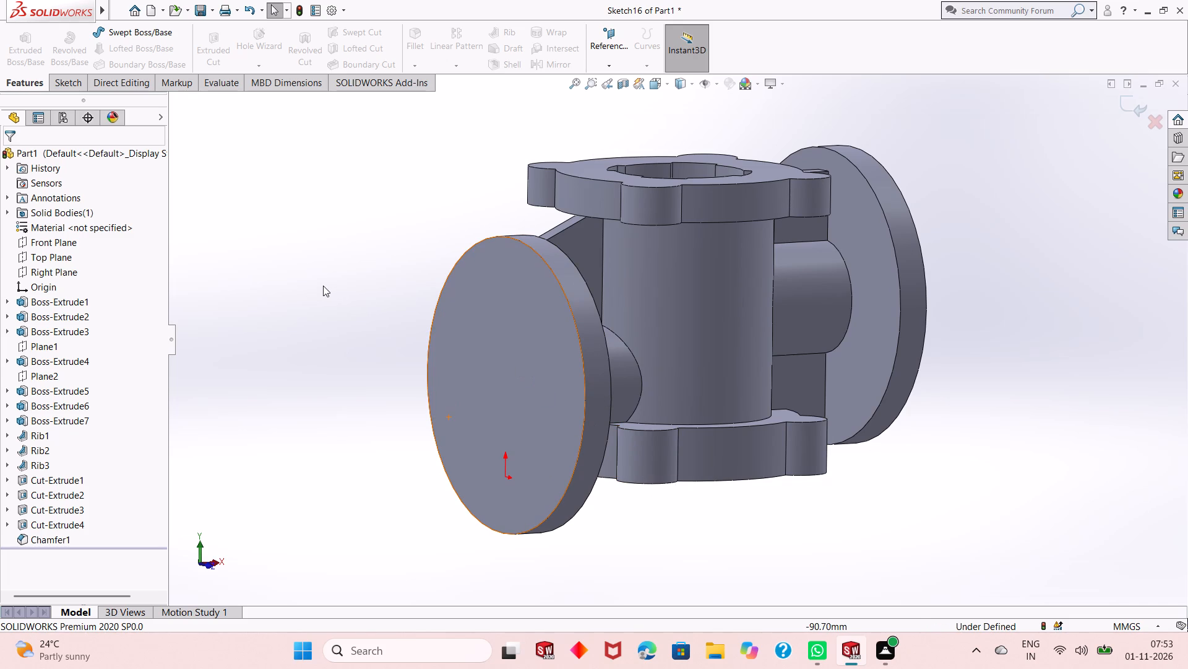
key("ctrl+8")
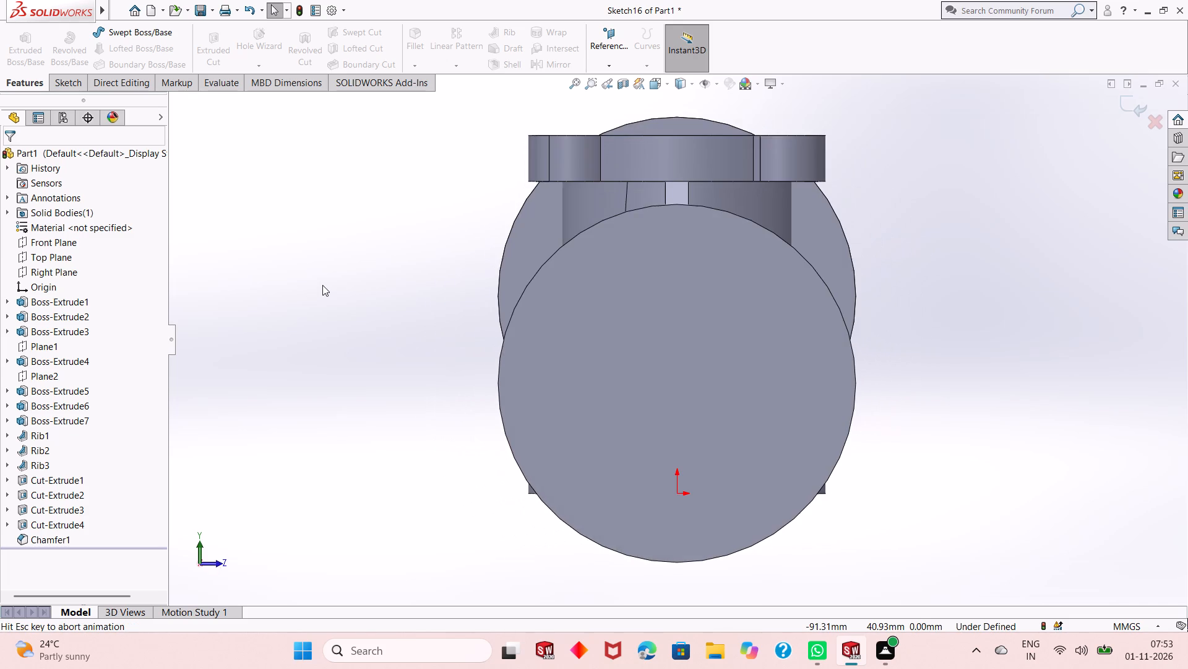
Sketch a circle about 28 mm in diameter centred on the circular face of the side flange.
left_click(65, 76)
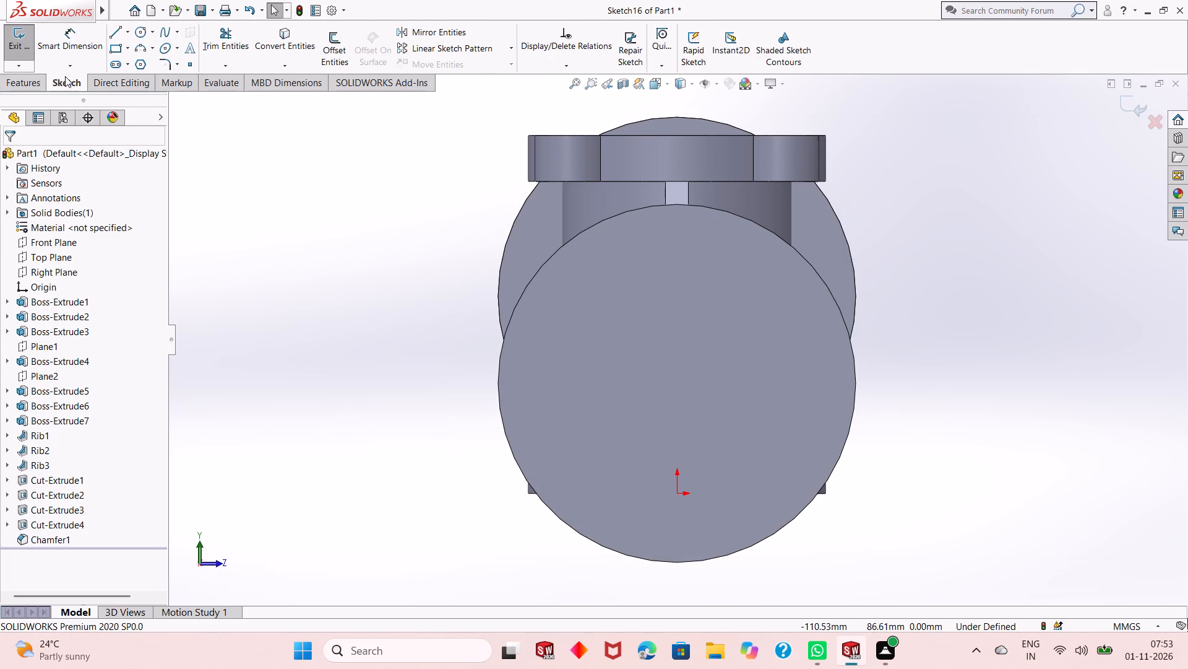
left_click(140, 28)
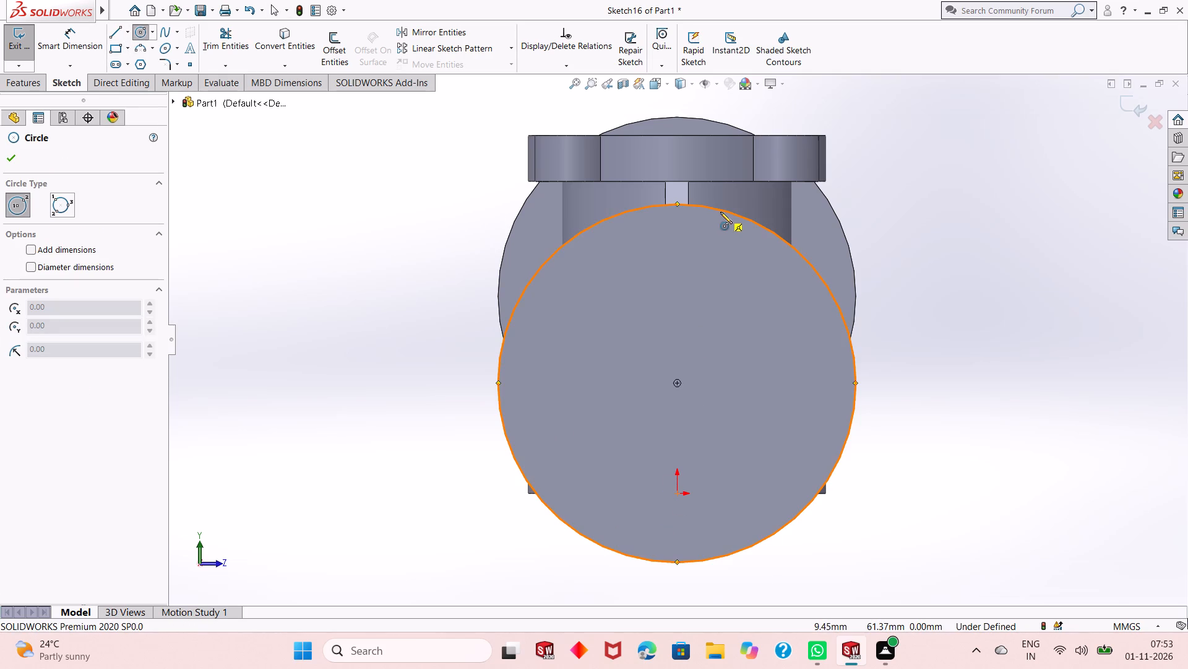
left_click(678, 382)
left_click(721, 338)
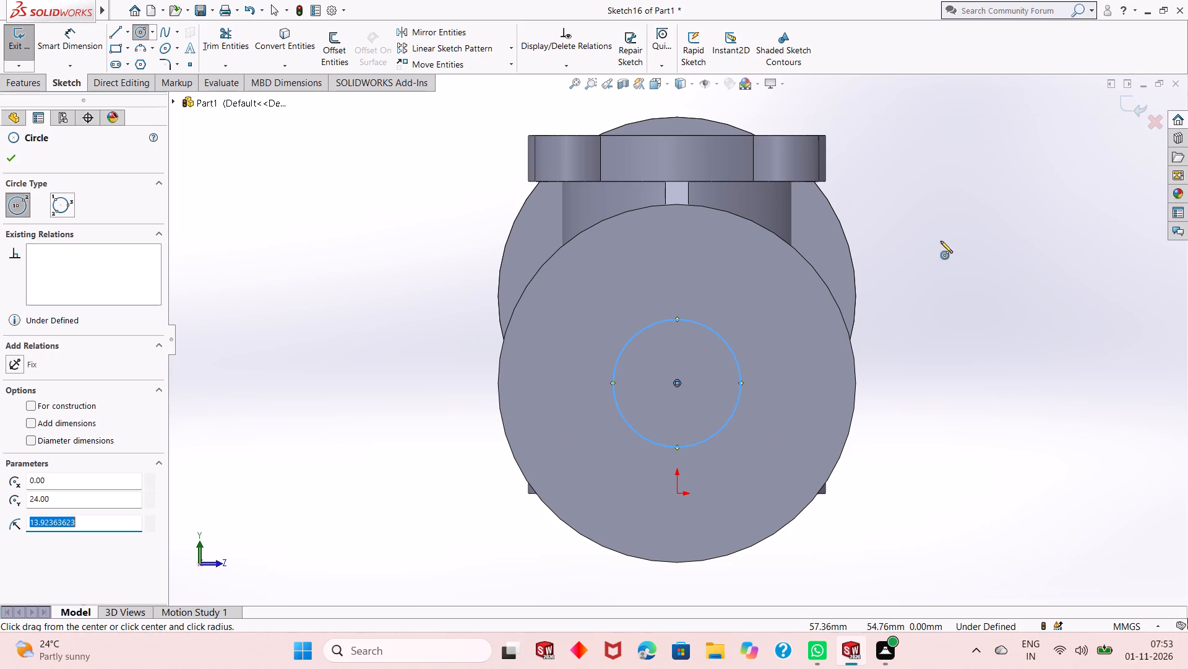
right_click(940, 241)
left_click(965, 248)
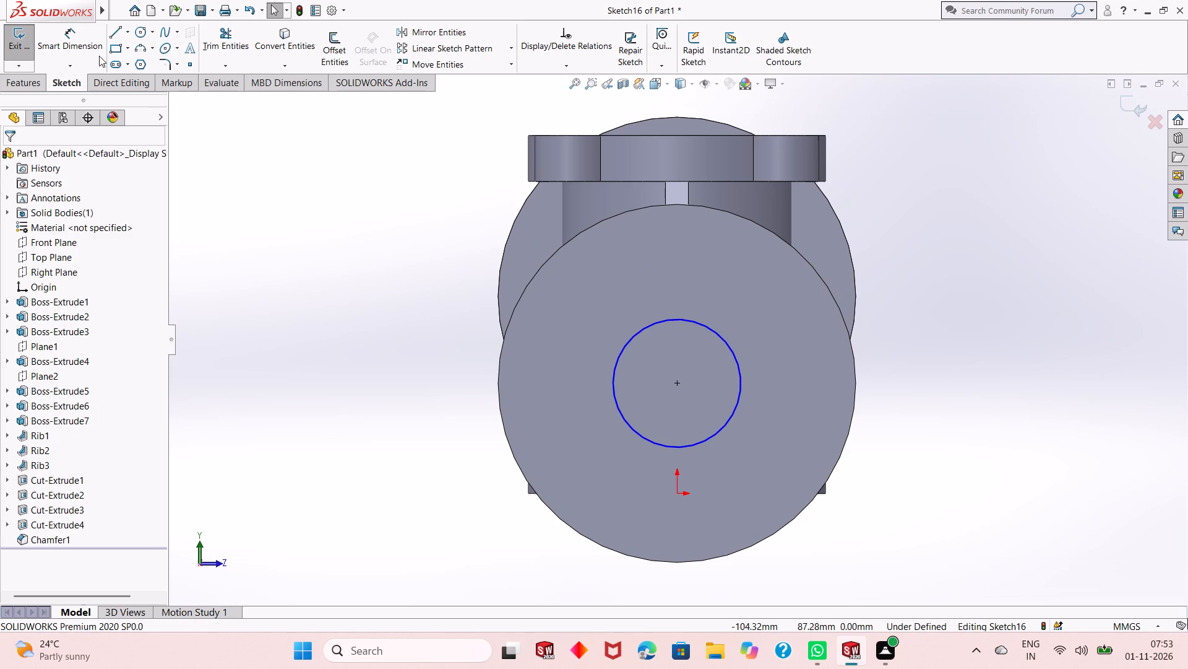
Dimension the circle on the side flange with a diameter of 20 mm.
left_click(81, 45)
left_click(661, 444)
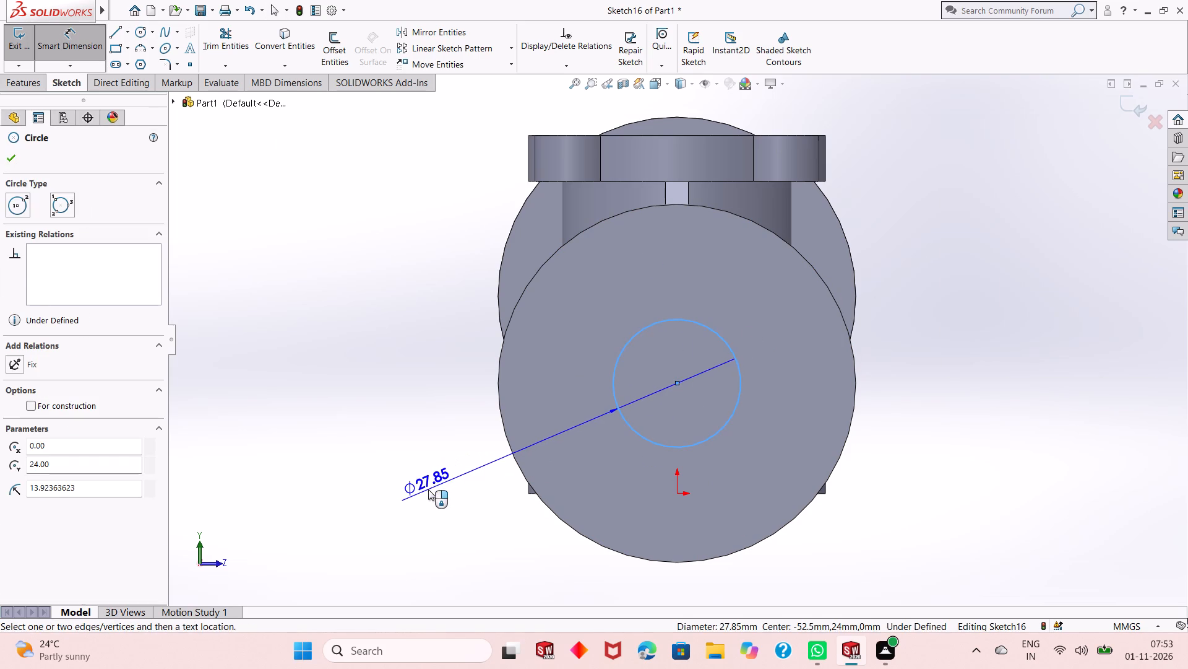
left_click(428, 489)
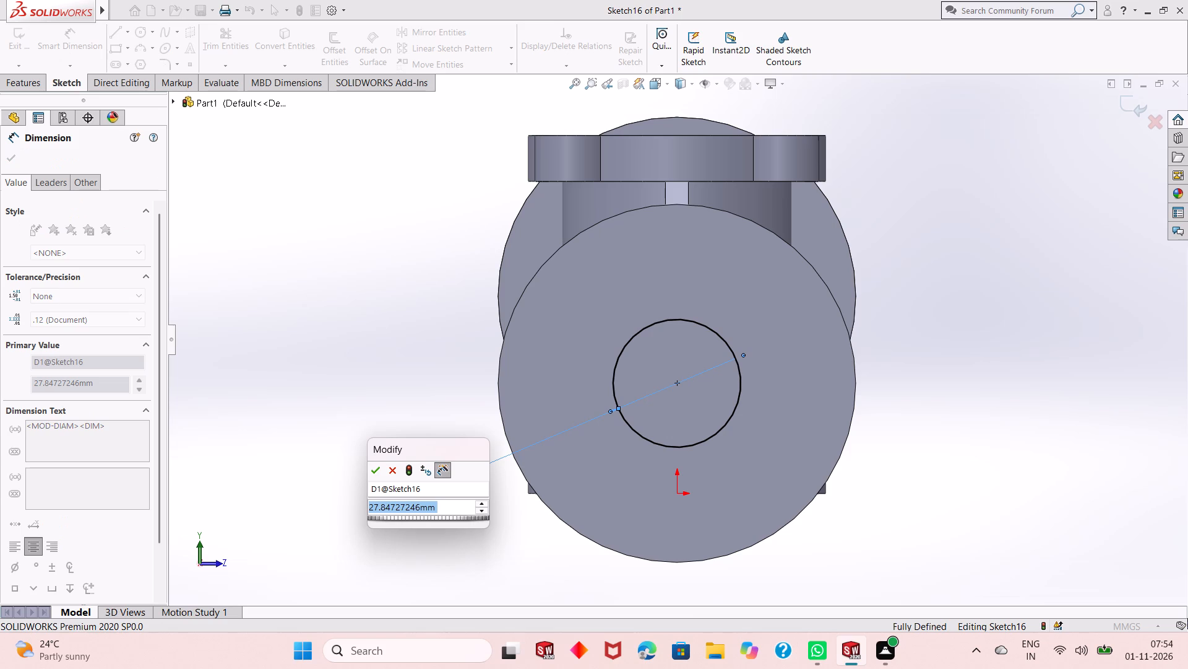
type("20")
key("Return")
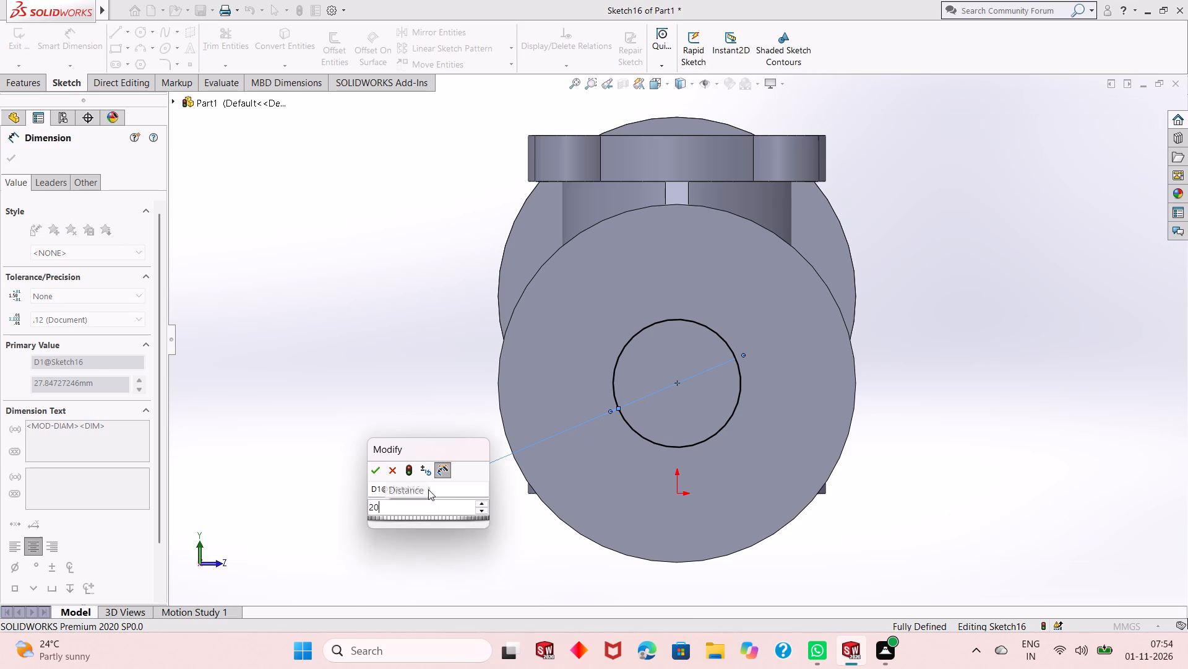
right_click(376, 377)
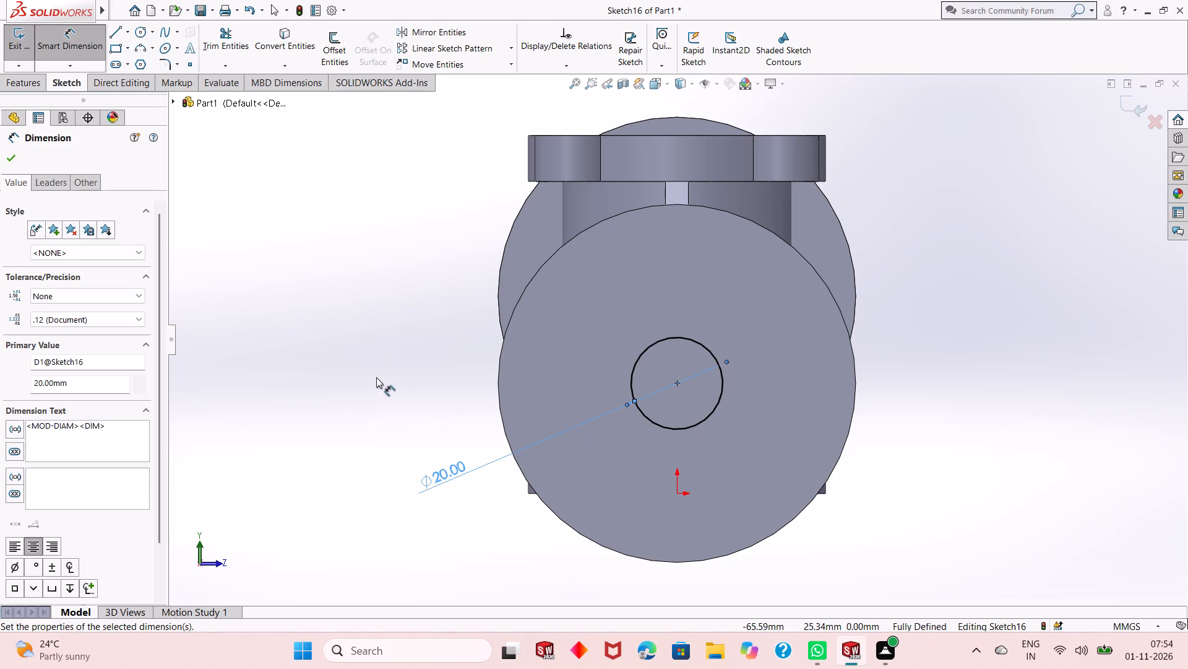
left_click(398, 421)
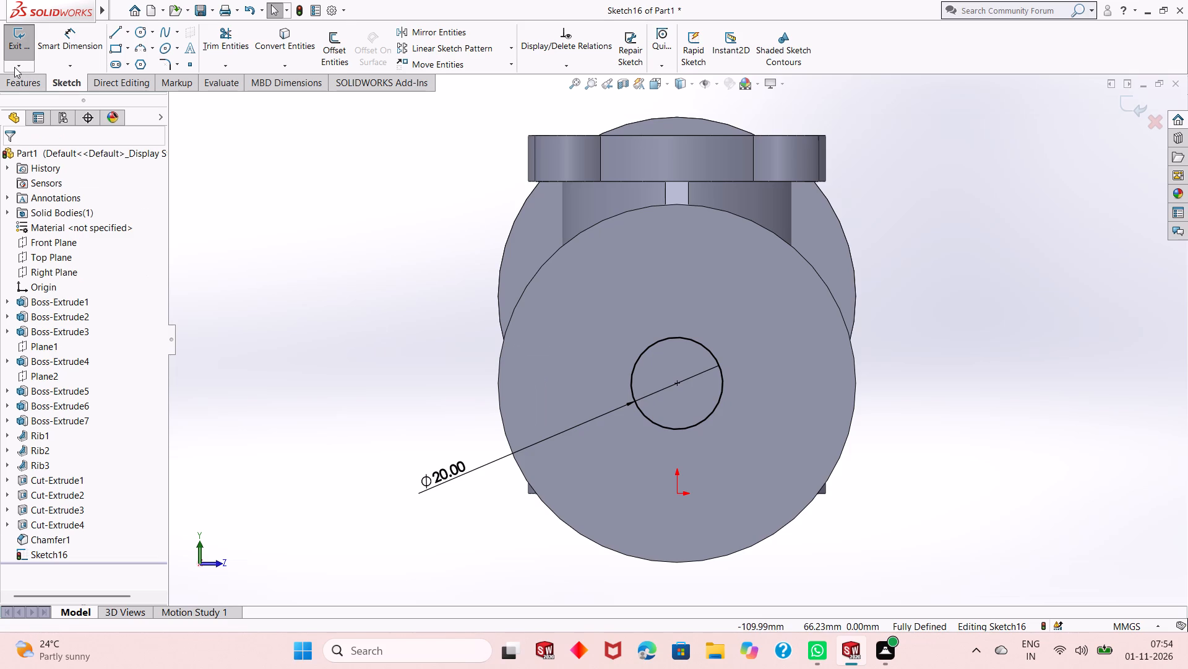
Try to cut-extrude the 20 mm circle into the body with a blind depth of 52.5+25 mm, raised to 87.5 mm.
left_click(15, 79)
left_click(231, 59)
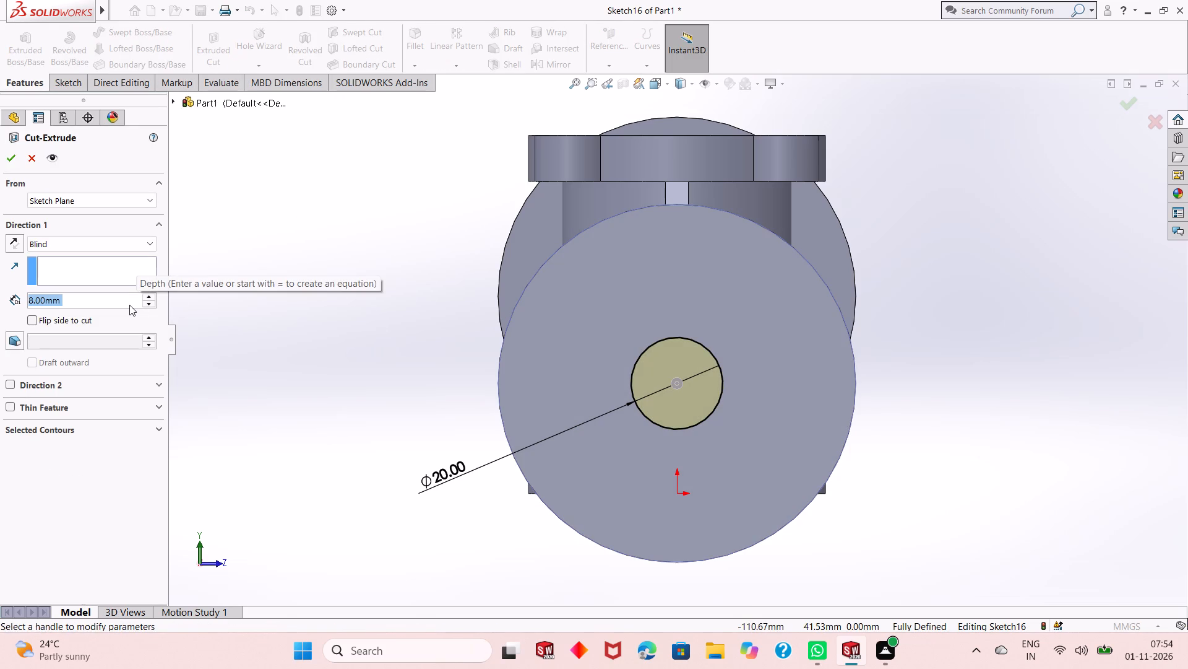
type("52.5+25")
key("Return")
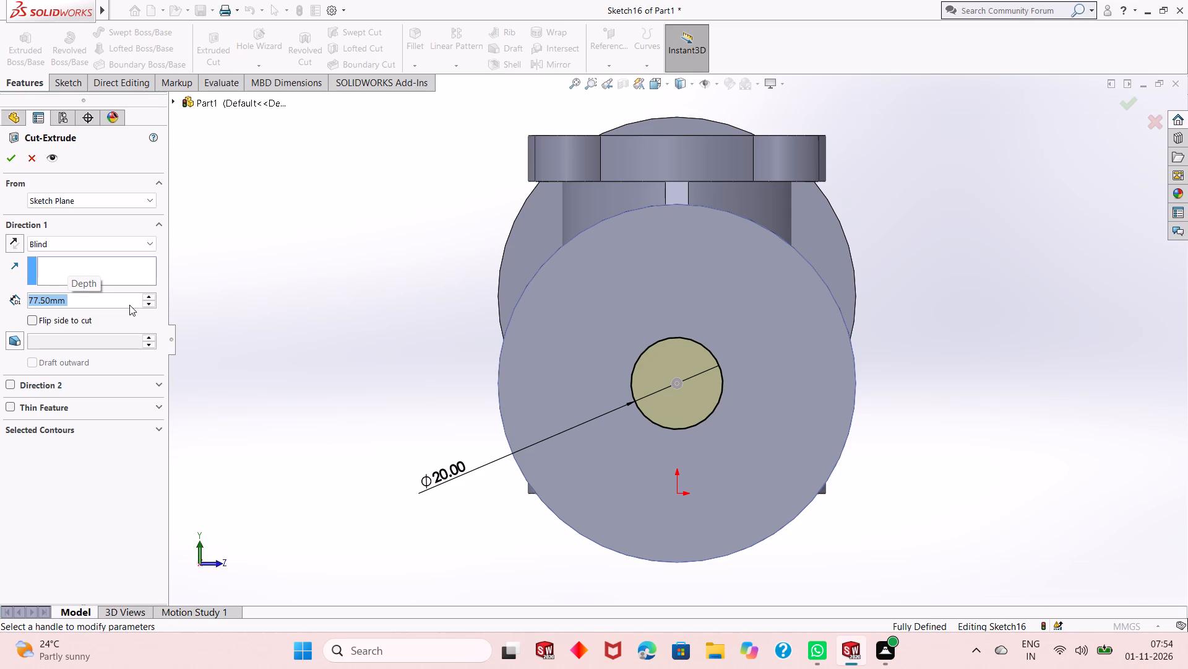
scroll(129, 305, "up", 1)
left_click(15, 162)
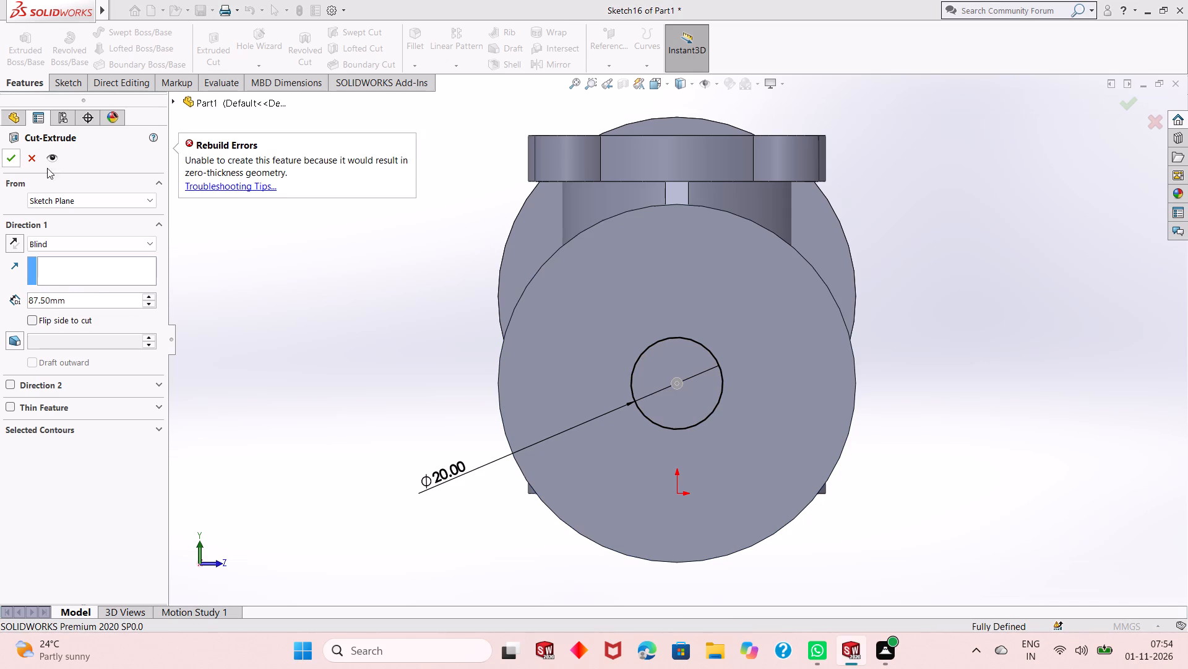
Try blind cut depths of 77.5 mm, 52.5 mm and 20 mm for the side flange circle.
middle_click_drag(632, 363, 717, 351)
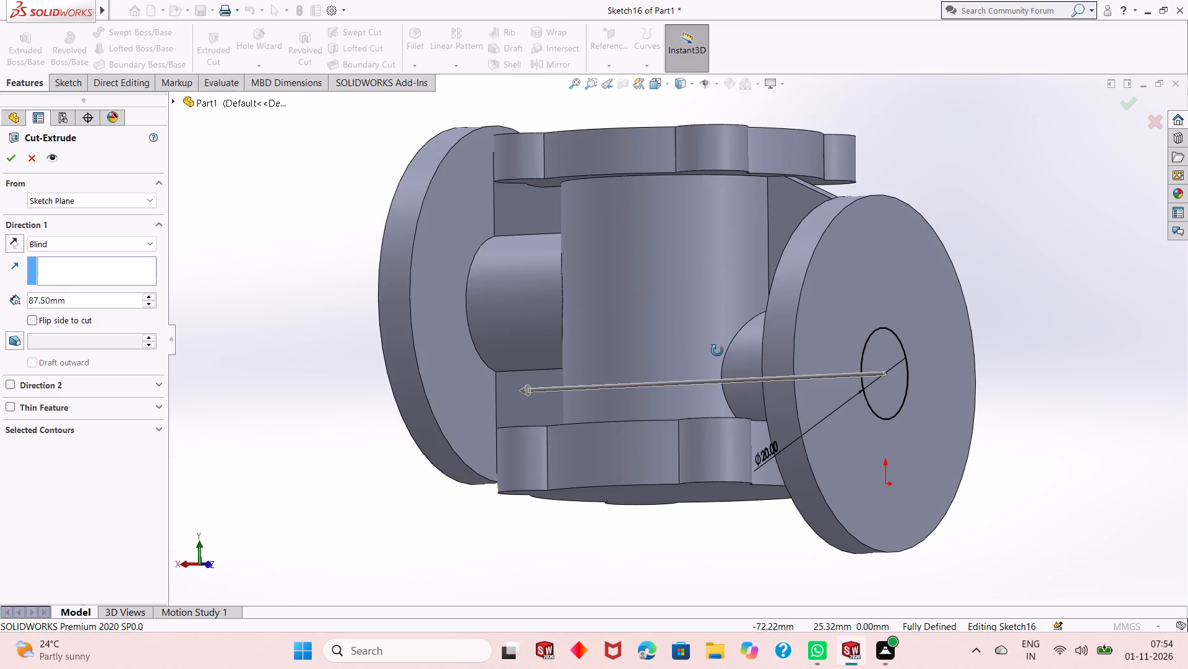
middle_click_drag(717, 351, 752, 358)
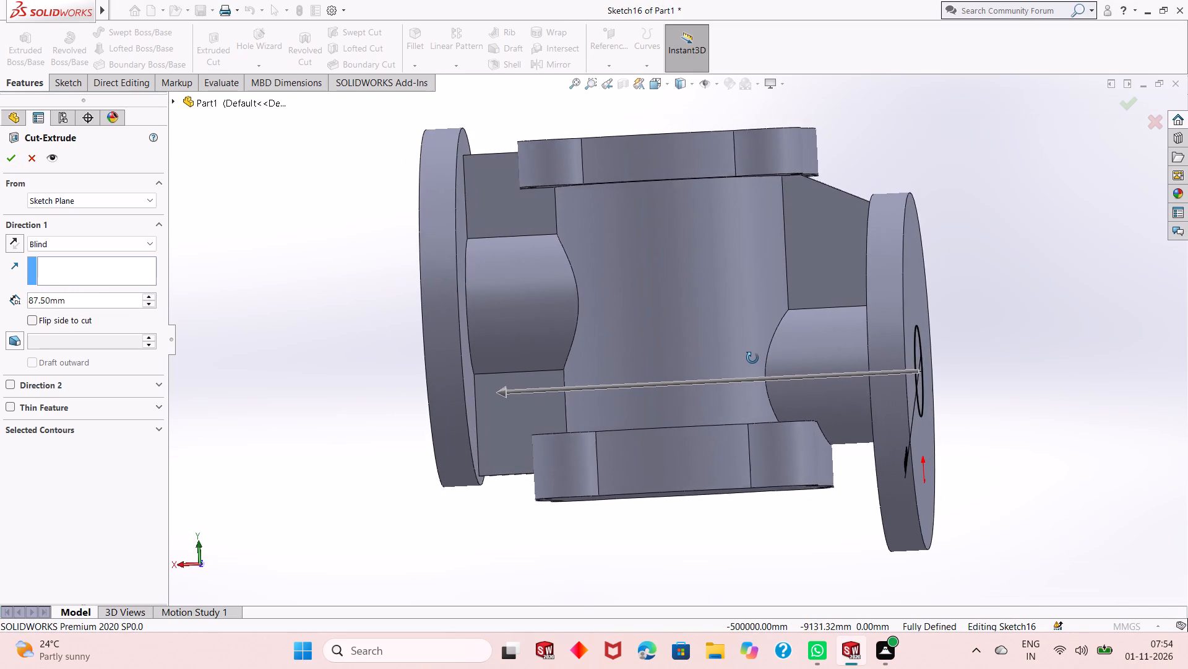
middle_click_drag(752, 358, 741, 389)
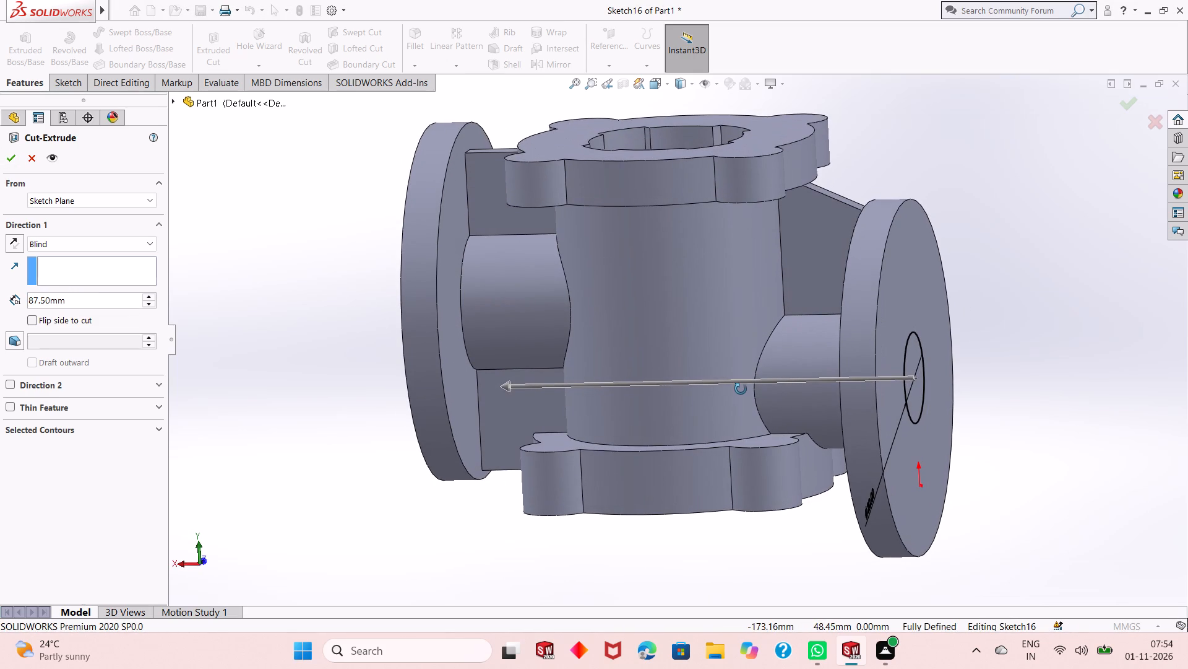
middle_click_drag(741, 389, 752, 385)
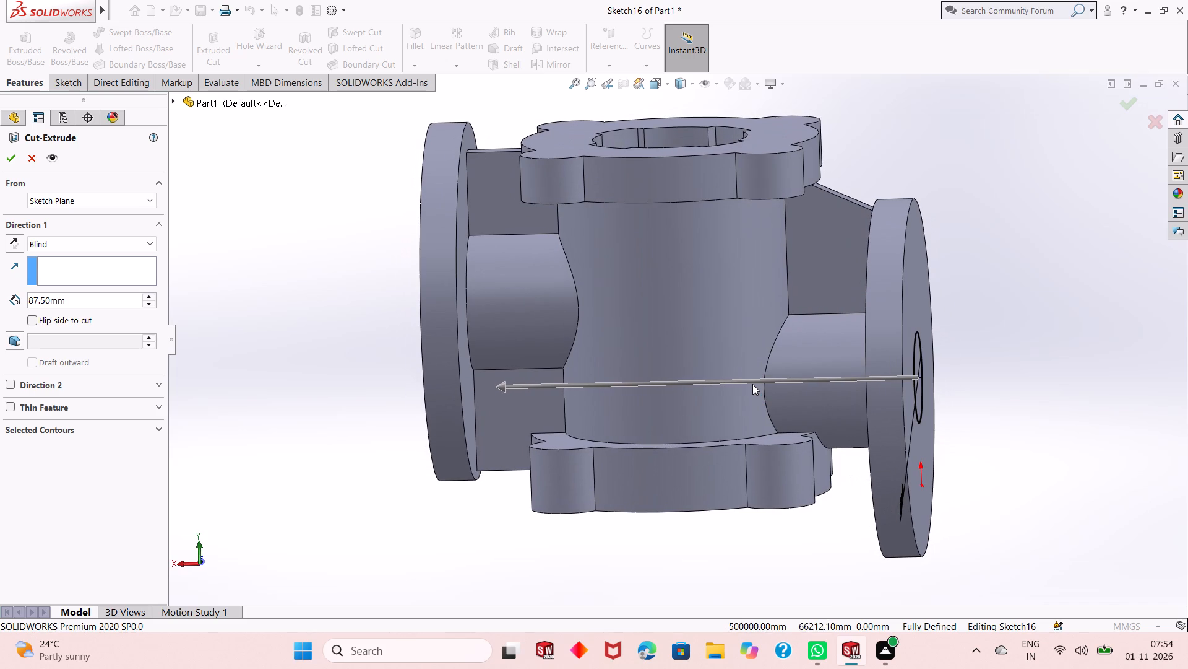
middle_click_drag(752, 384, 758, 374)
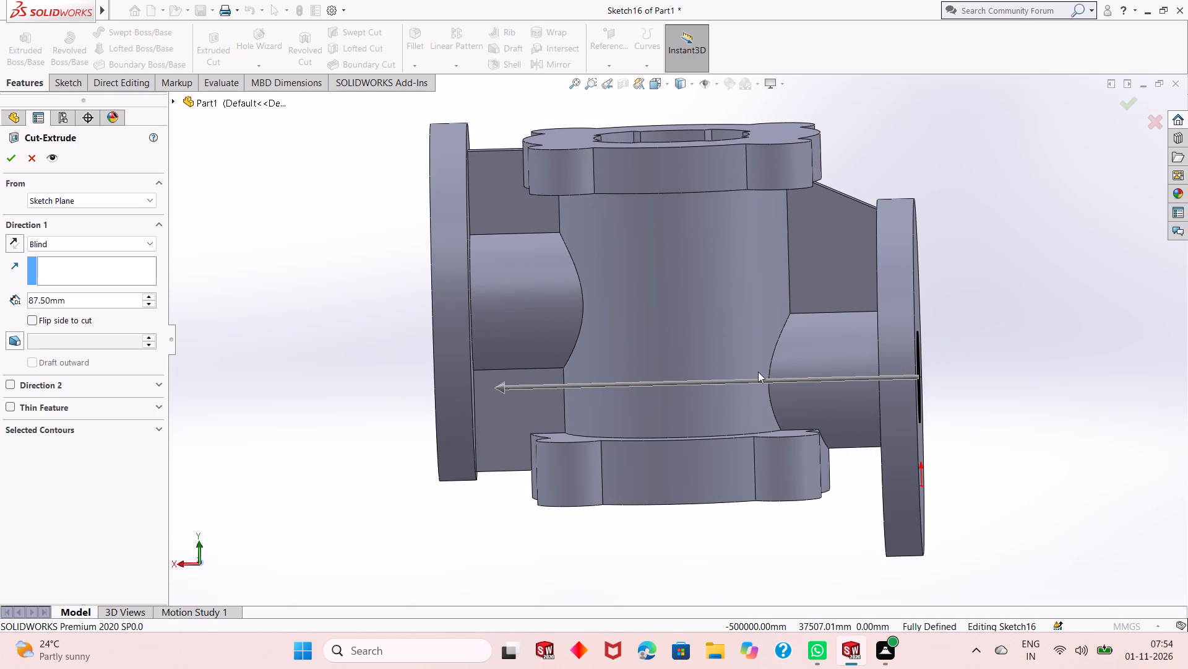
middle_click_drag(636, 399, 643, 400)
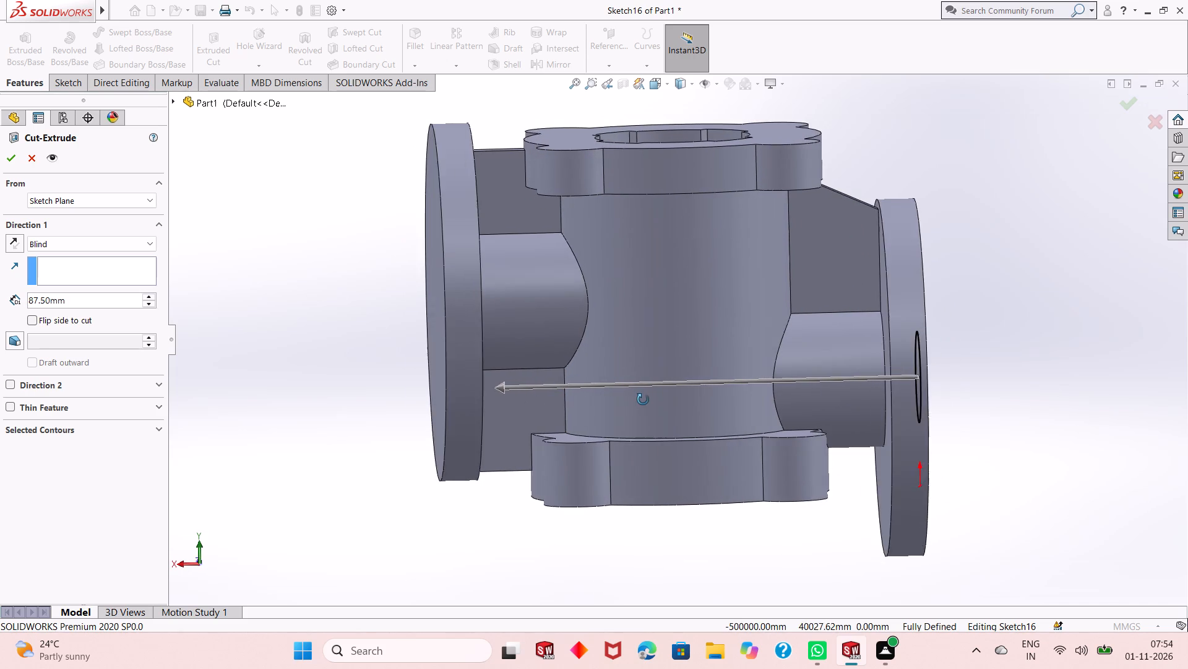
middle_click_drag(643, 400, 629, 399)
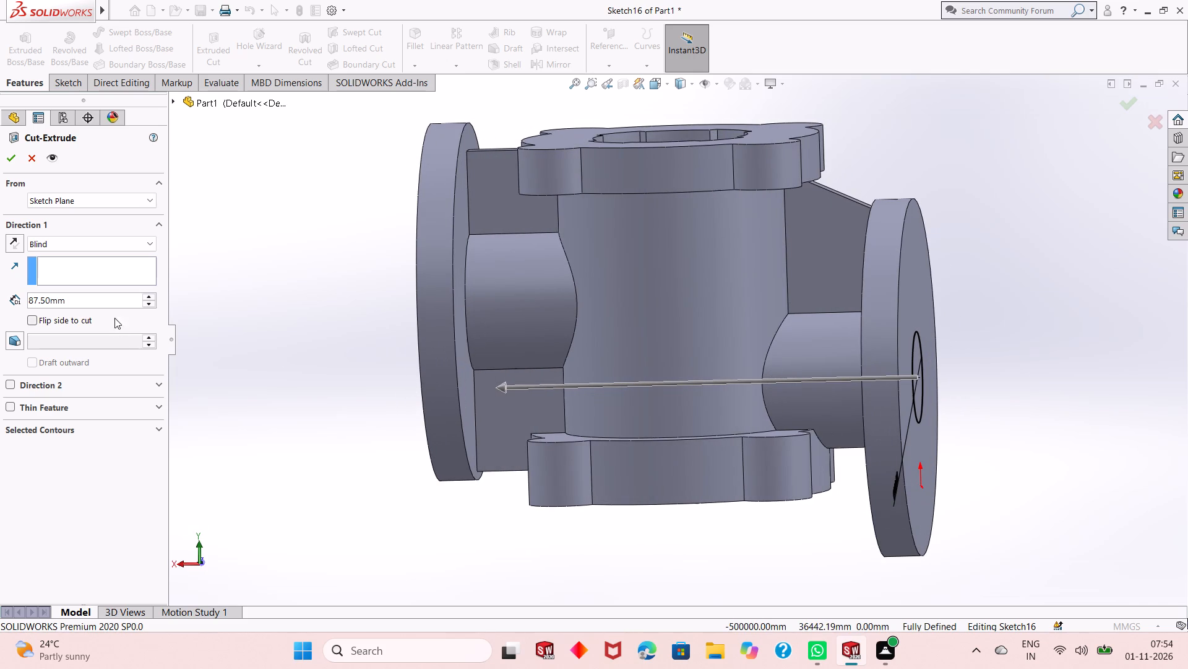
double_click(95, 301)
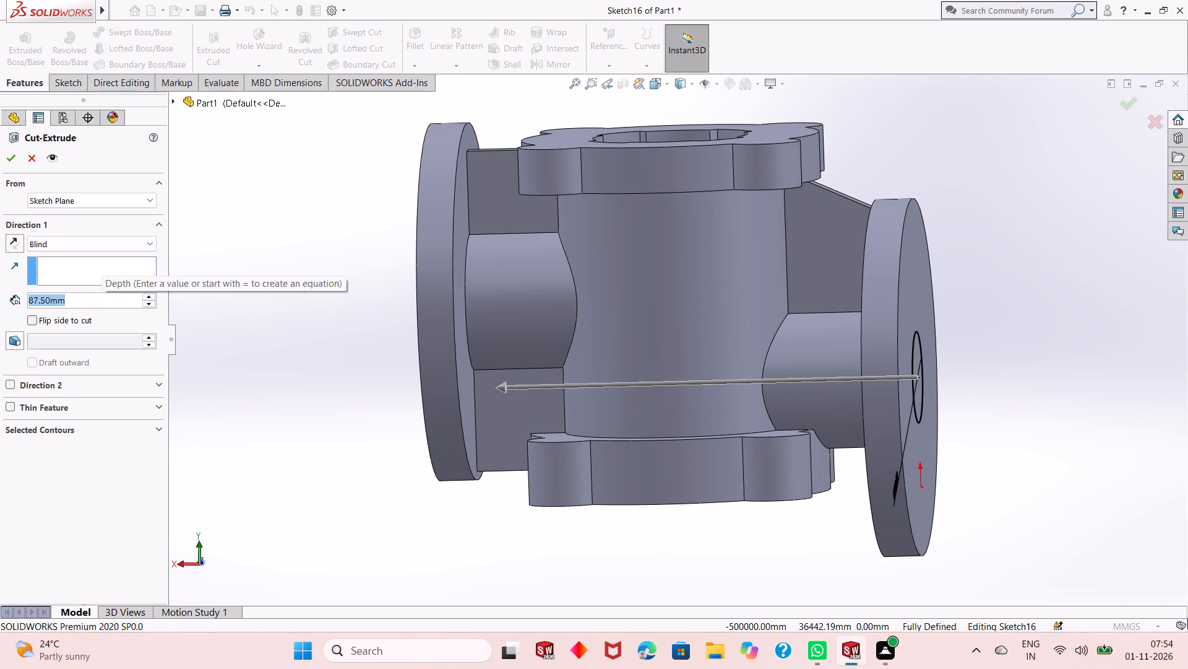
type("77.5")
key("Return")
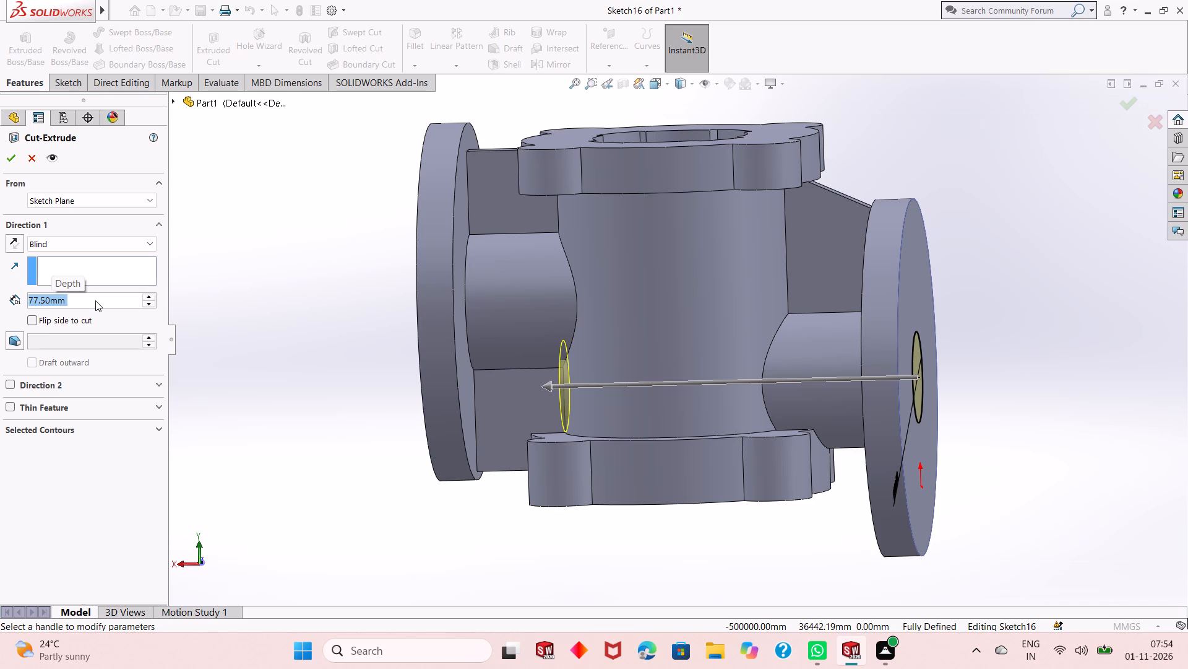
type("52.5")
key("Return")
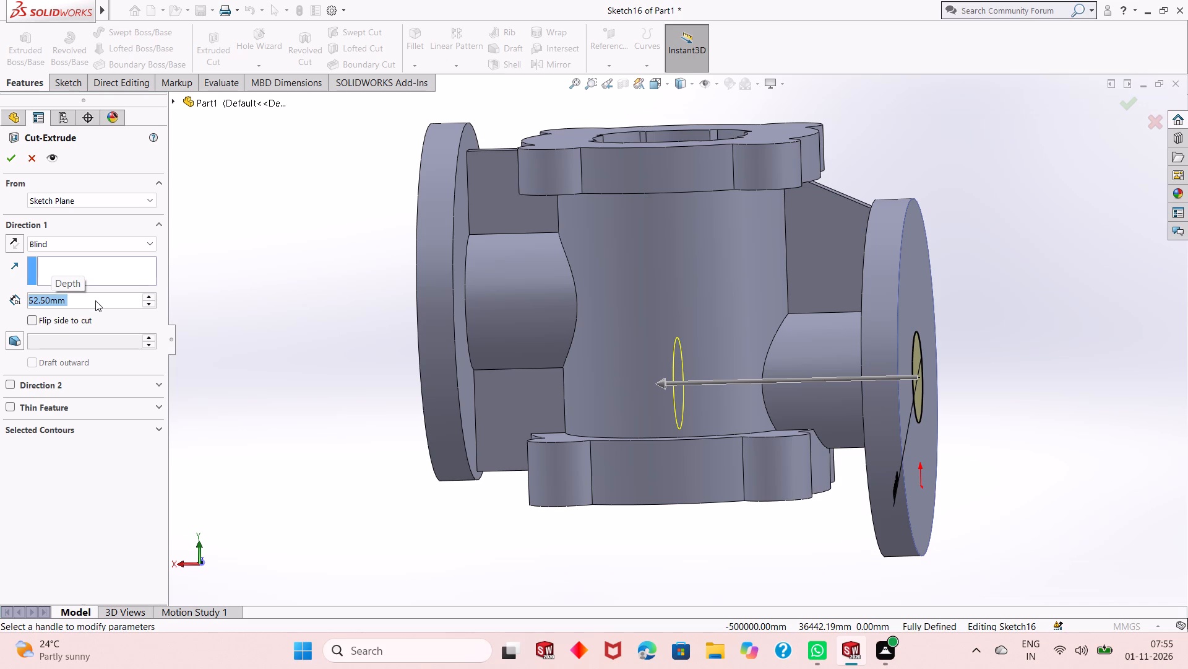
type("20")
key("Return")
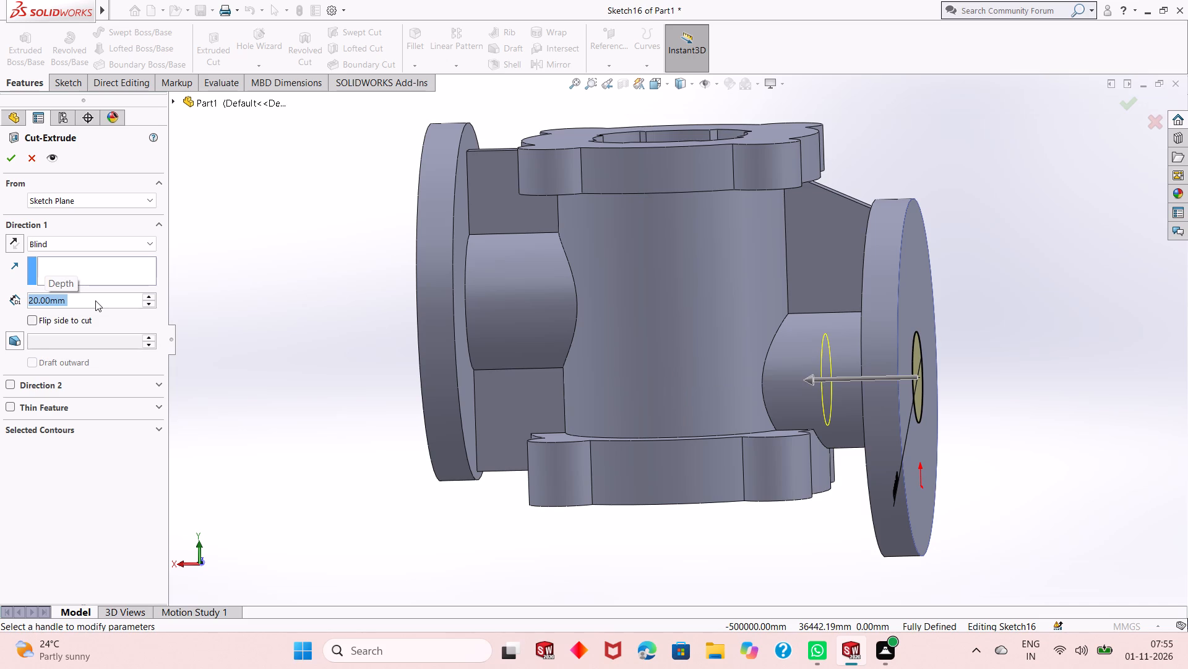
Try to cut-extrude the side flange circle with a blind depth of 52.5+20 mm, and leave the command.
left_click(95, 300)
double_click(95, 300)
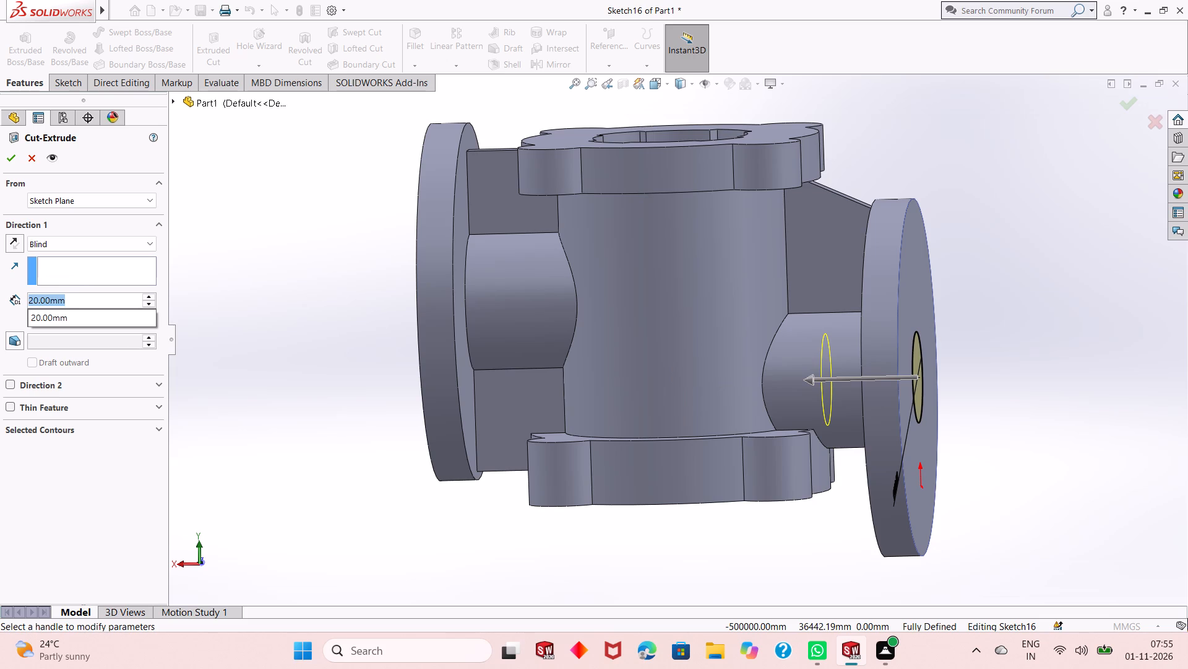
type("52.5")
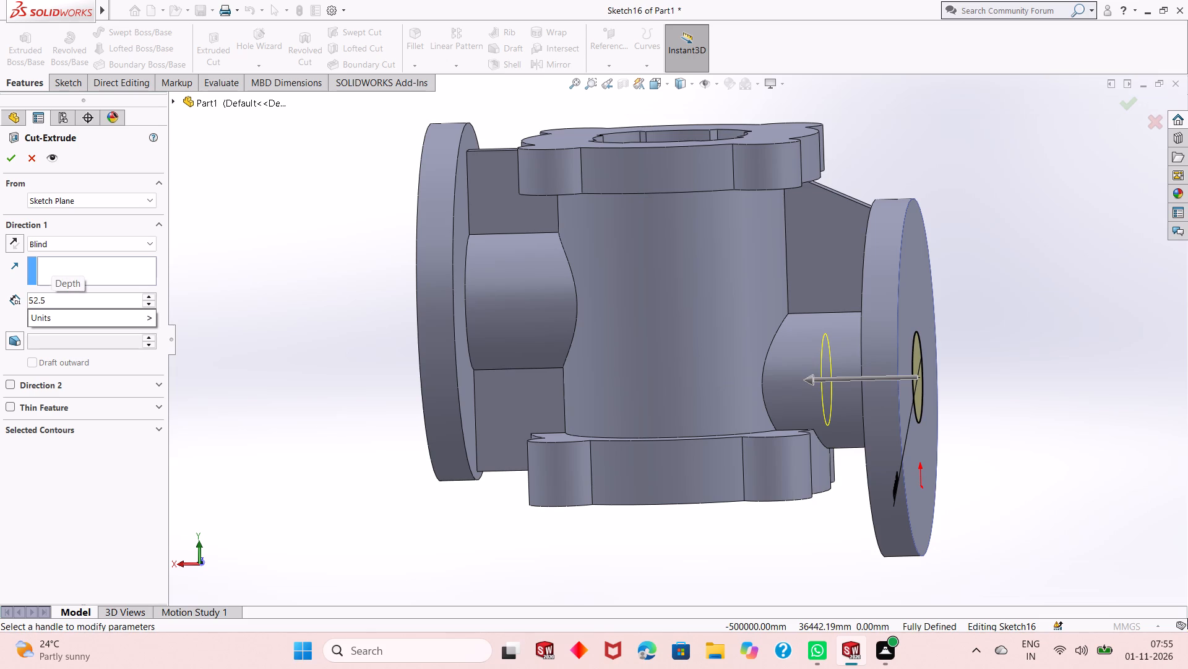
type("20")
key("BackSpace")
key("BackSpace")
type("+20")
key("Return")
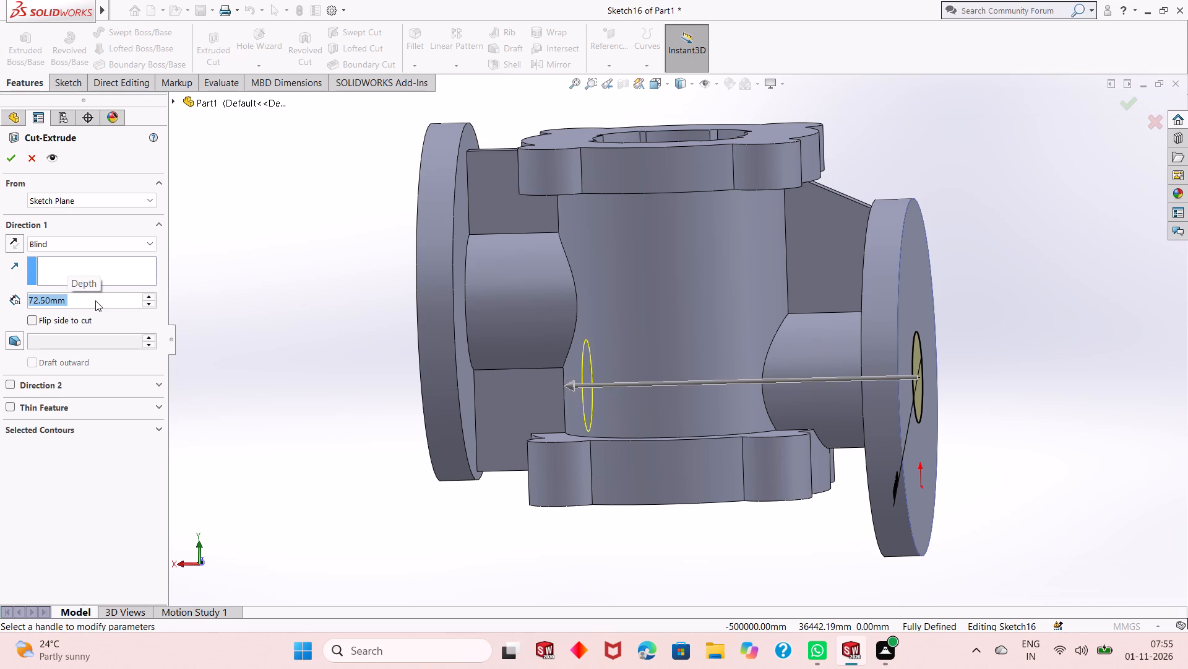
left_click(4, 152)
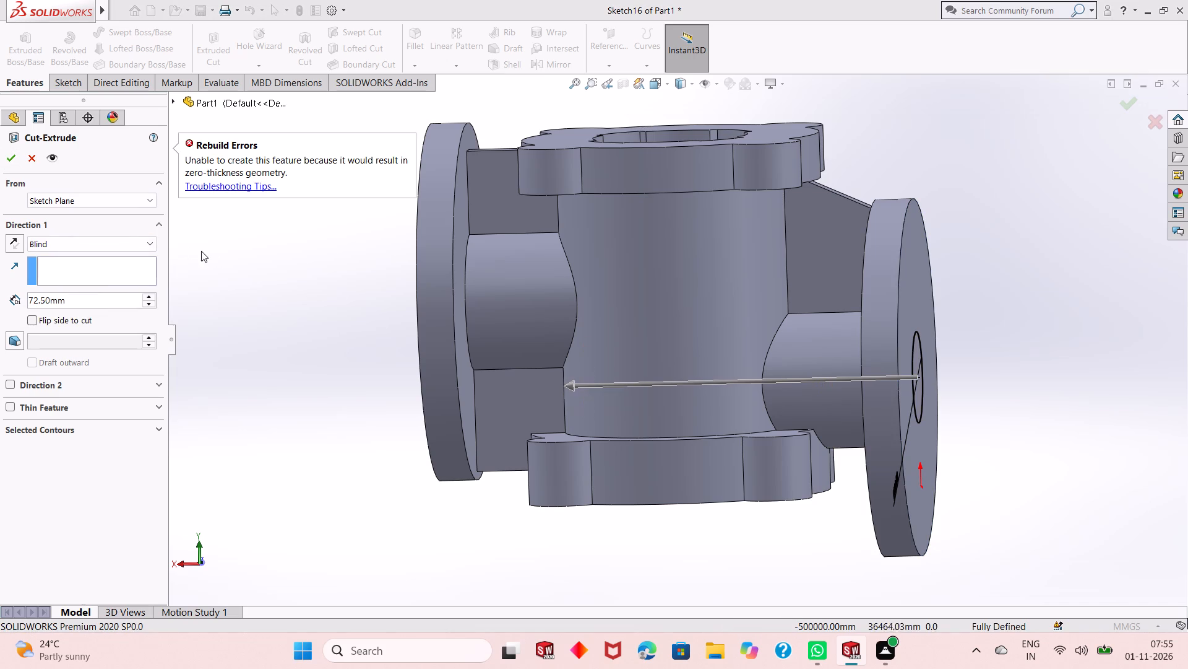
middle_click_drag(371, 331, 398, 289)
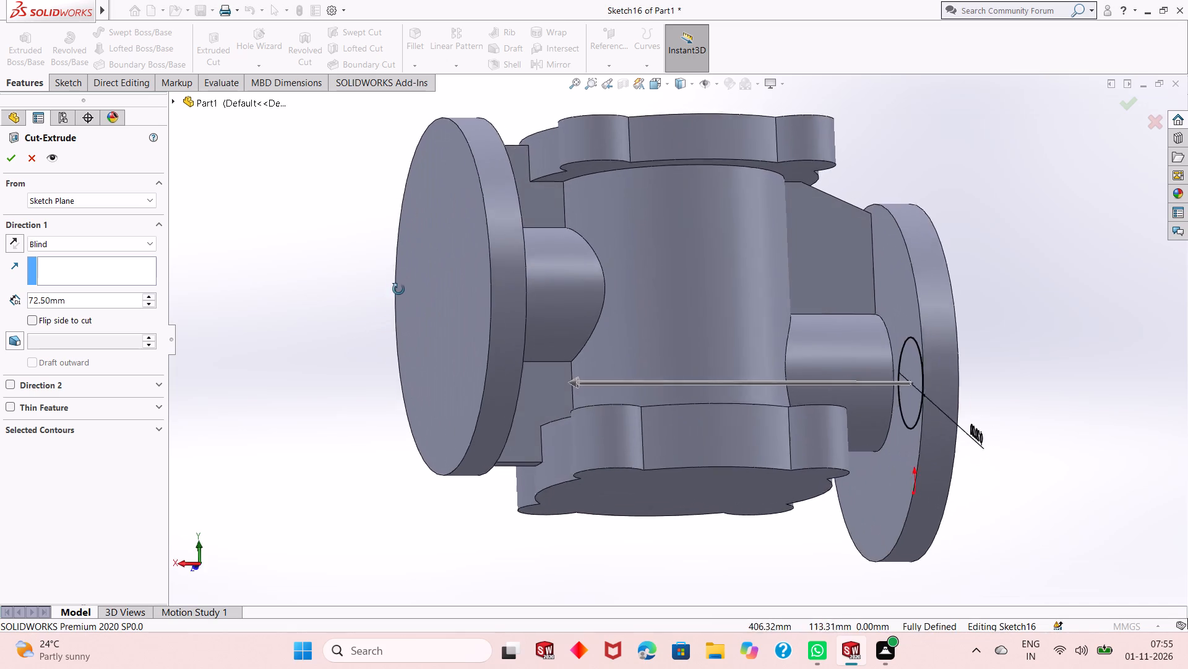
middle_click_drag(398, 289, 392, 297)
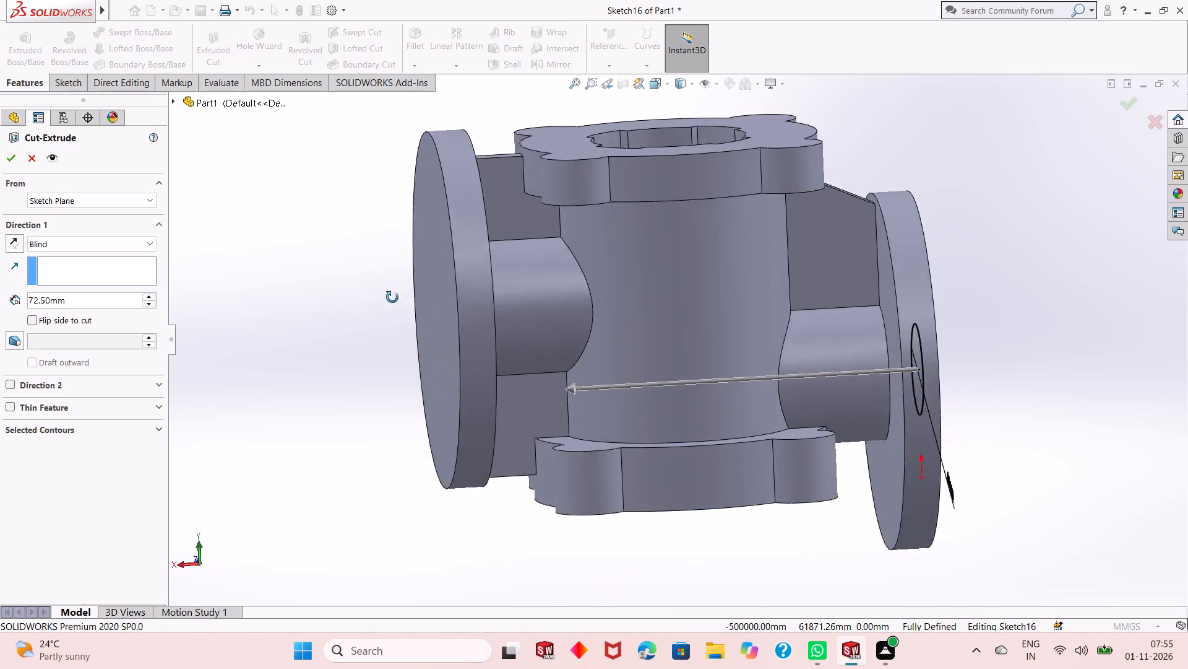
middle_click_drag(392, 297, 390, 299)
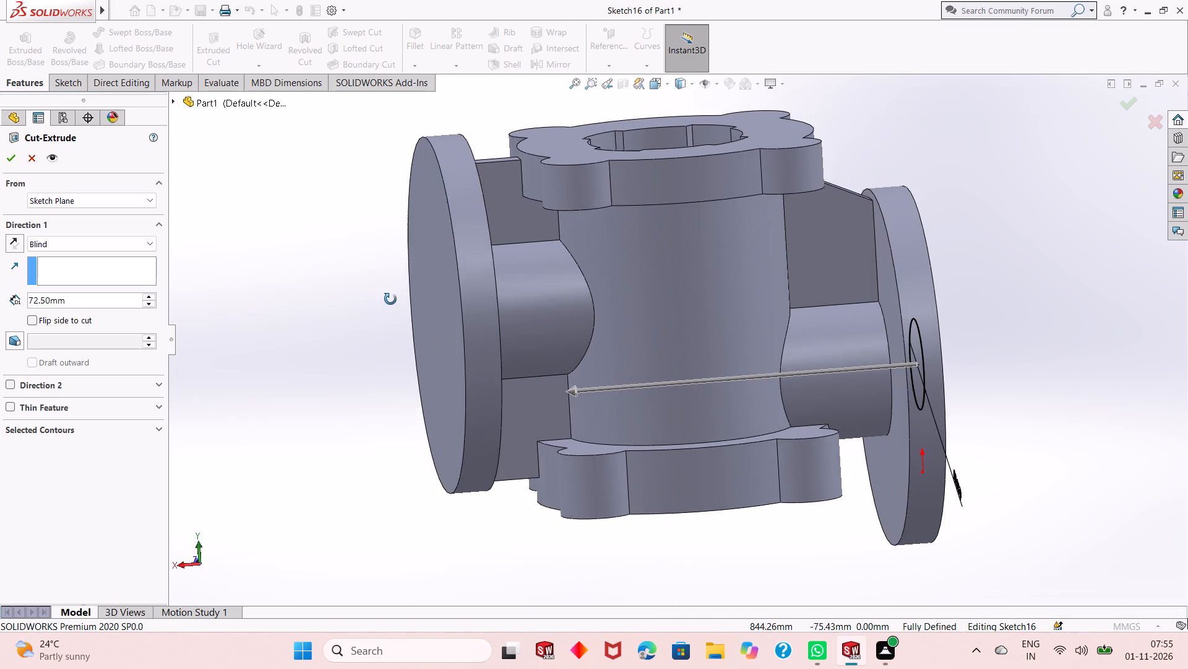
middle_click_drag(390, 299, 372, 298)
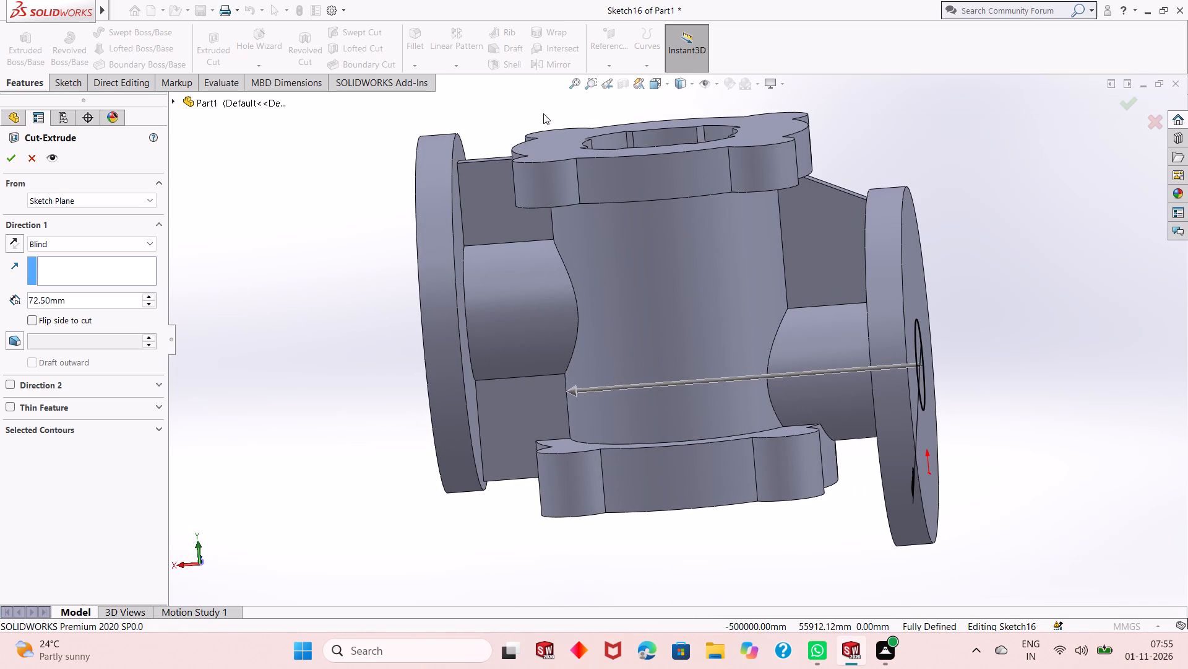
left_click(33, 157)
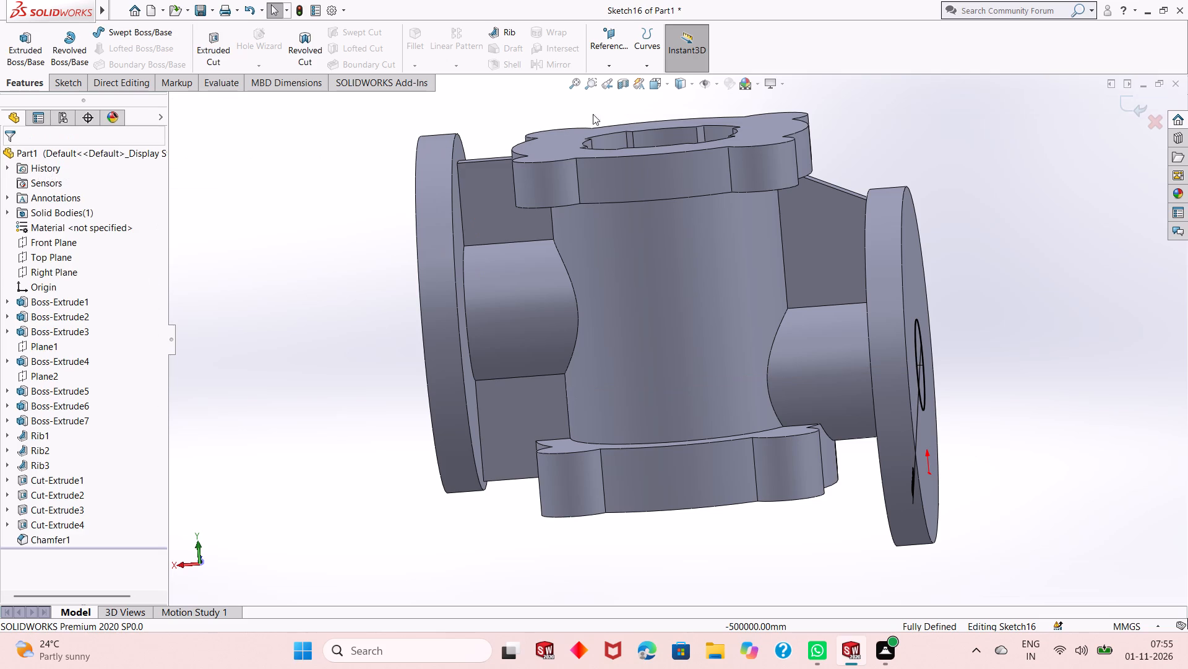
Show a section view of the part along the Front Plane to examine the internal bore.
left_click(627, 85)
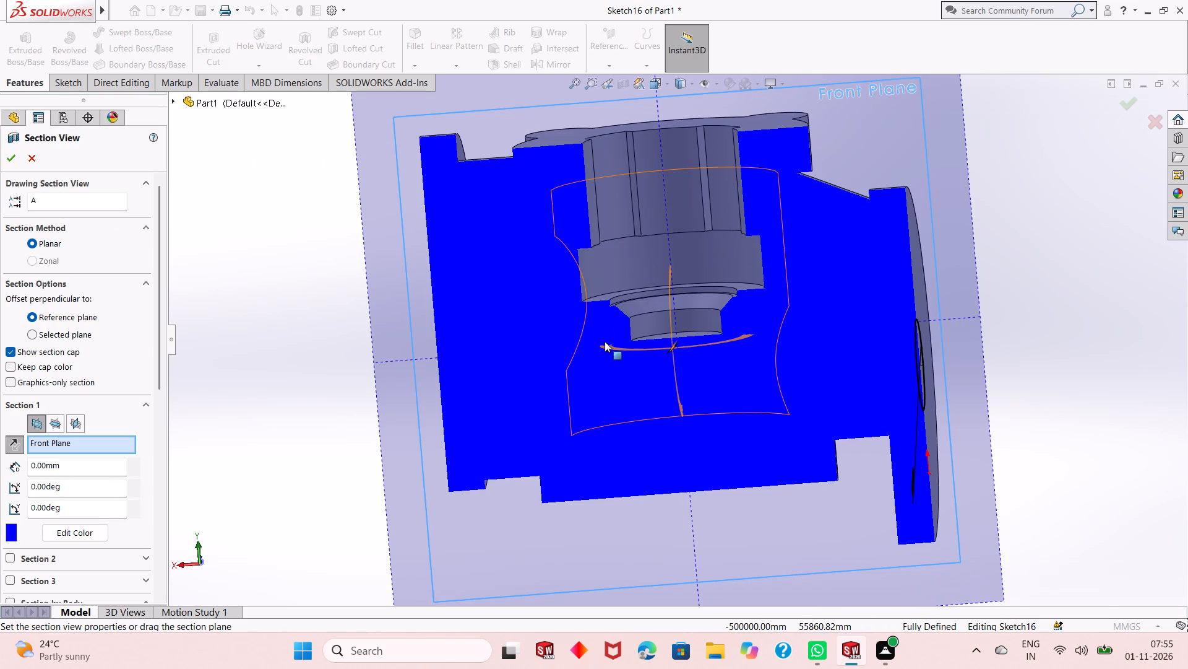
left_click(17, 164)
middle_click_drag(464, 276, 487, 269)
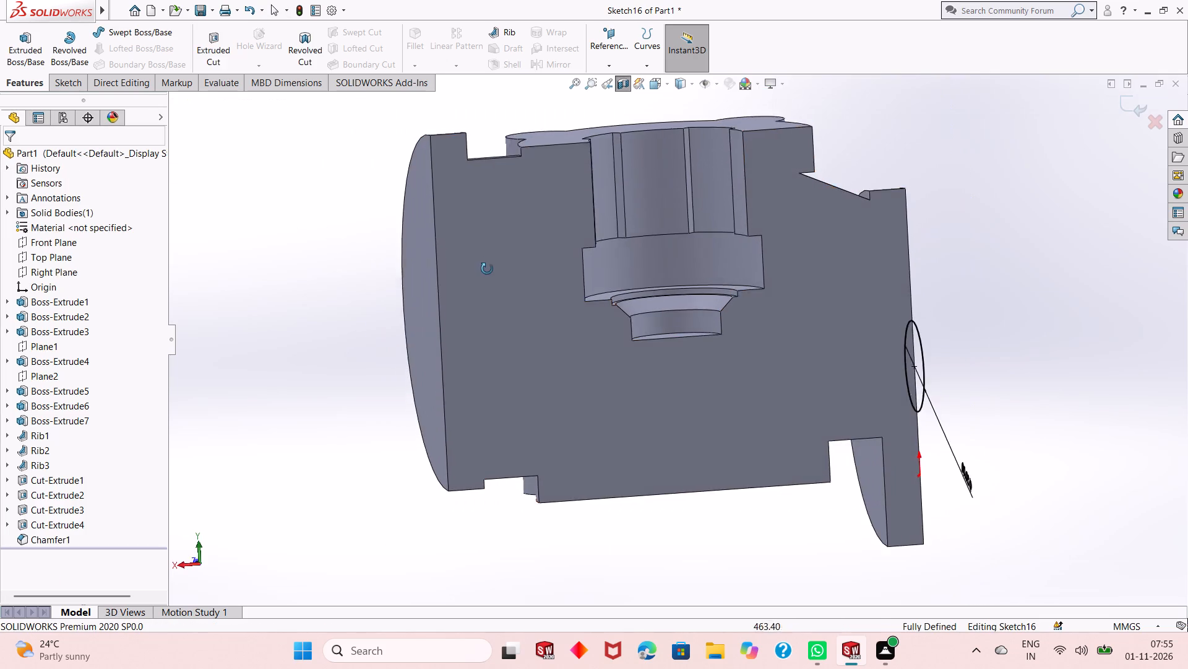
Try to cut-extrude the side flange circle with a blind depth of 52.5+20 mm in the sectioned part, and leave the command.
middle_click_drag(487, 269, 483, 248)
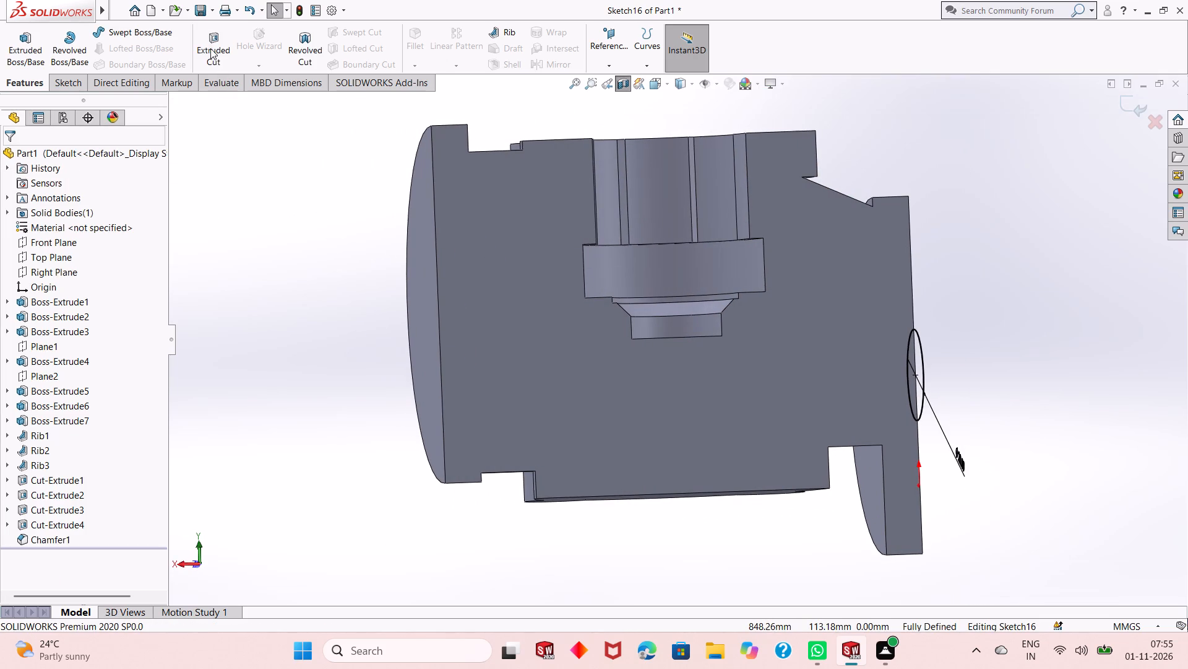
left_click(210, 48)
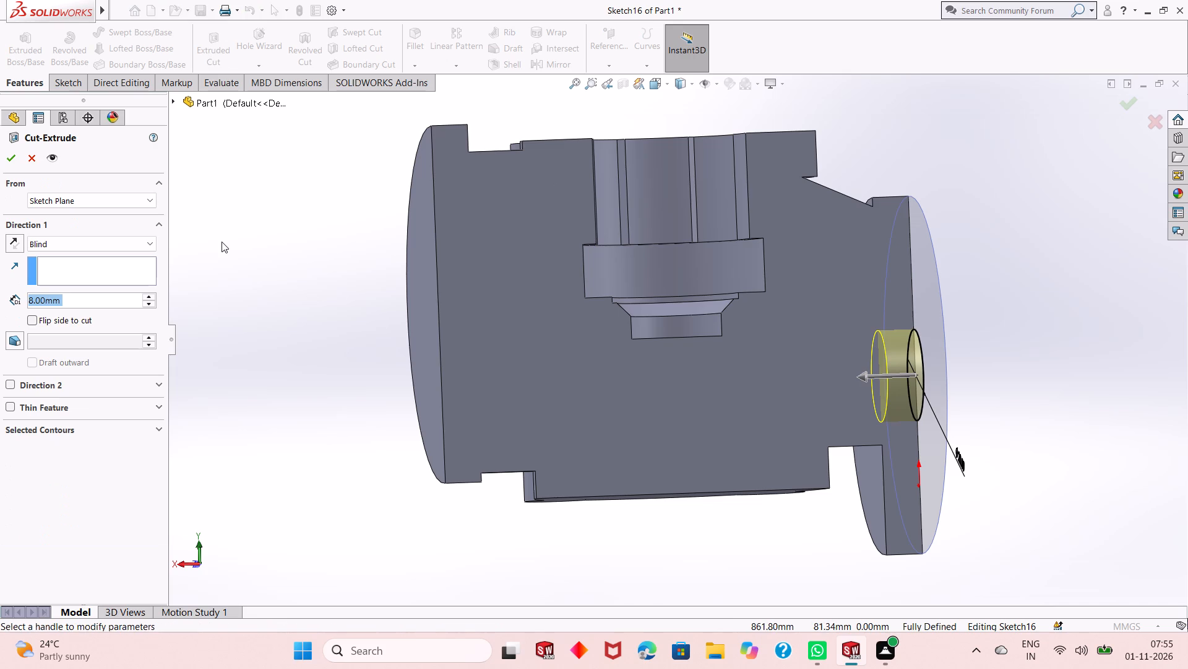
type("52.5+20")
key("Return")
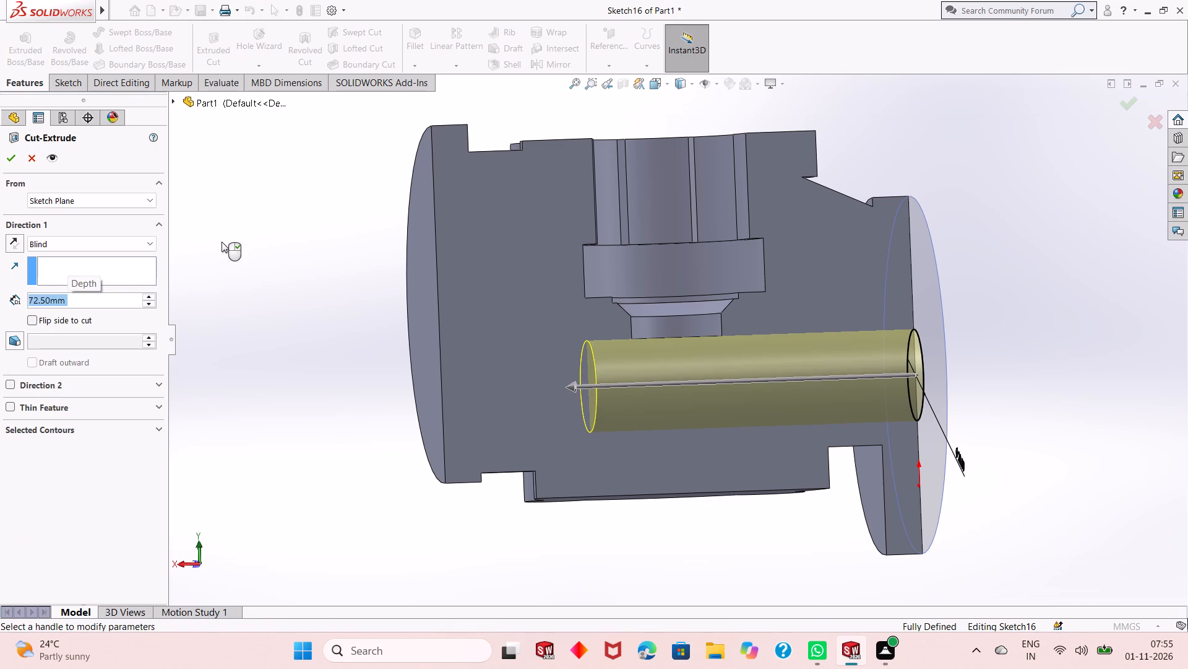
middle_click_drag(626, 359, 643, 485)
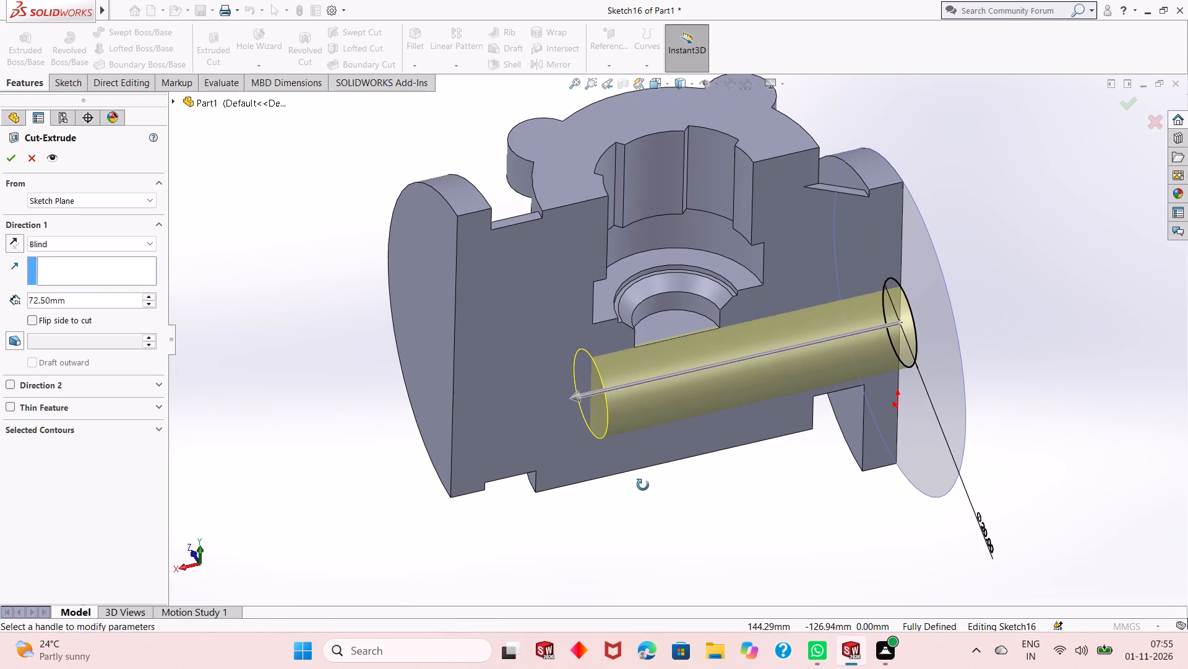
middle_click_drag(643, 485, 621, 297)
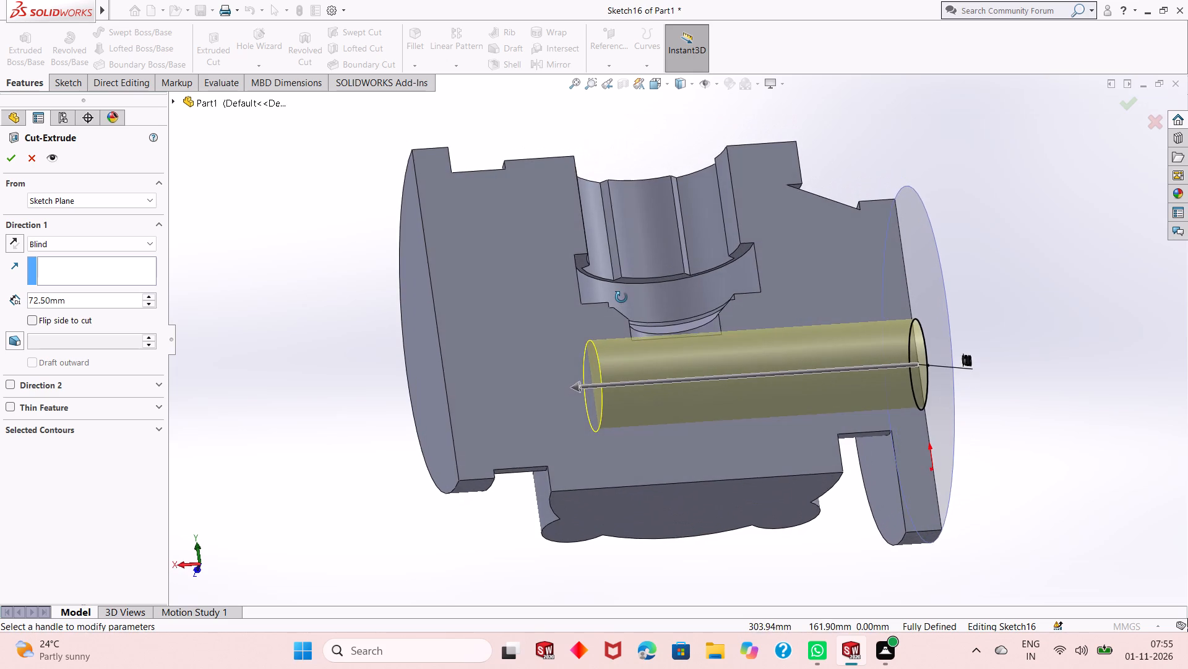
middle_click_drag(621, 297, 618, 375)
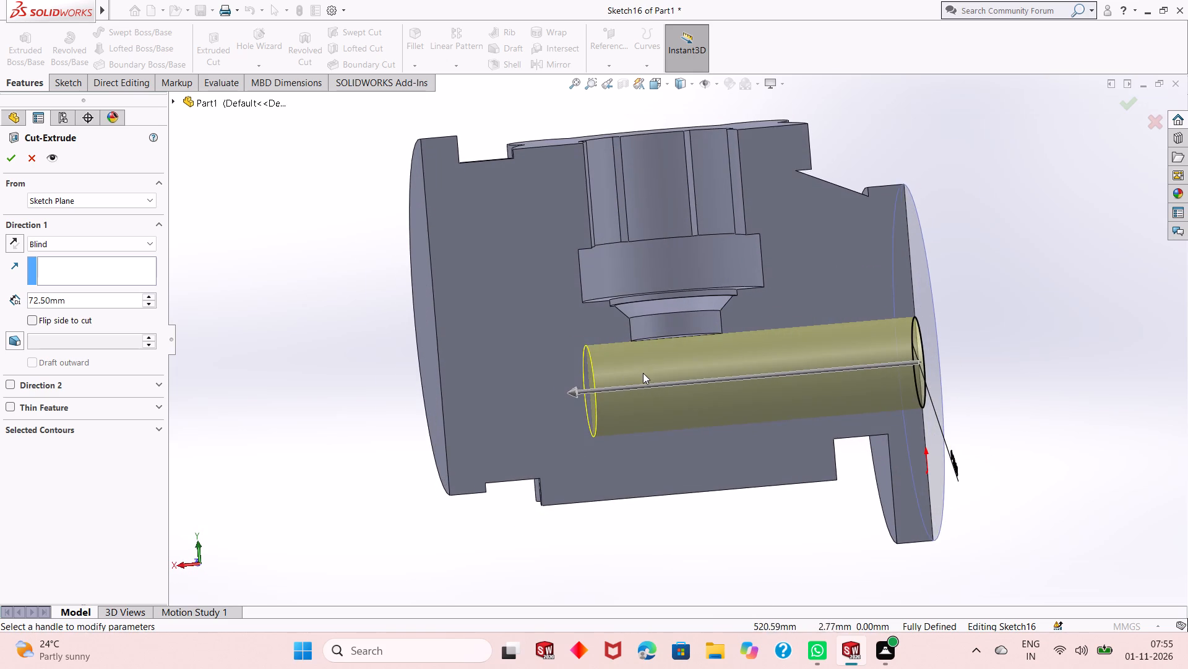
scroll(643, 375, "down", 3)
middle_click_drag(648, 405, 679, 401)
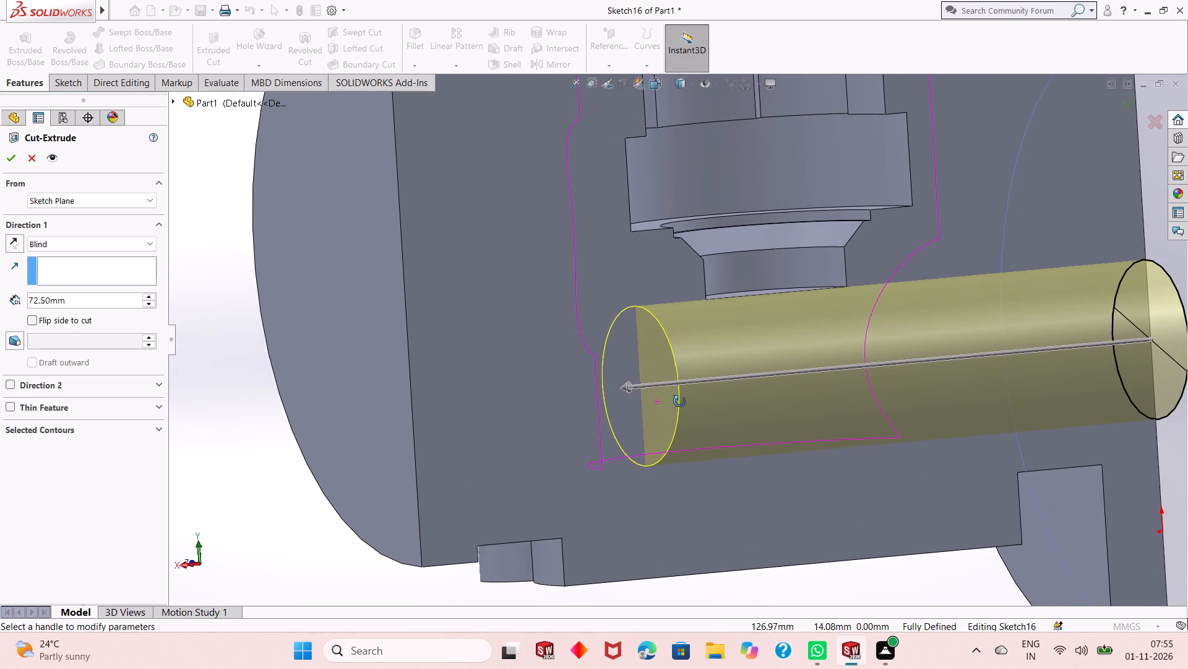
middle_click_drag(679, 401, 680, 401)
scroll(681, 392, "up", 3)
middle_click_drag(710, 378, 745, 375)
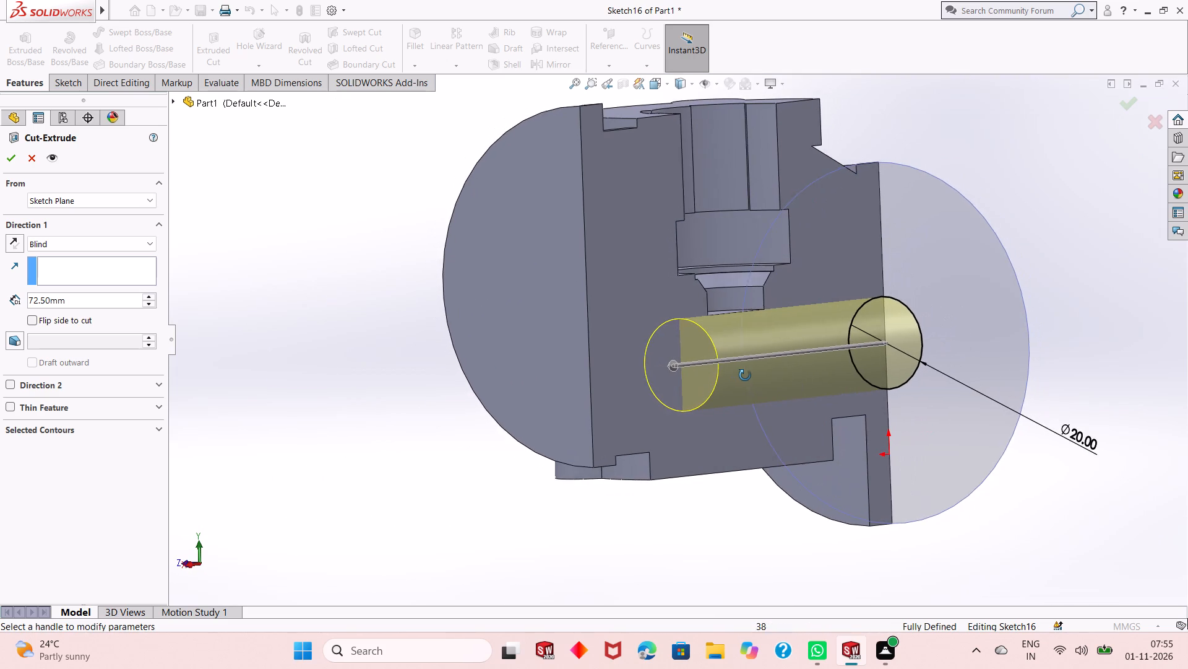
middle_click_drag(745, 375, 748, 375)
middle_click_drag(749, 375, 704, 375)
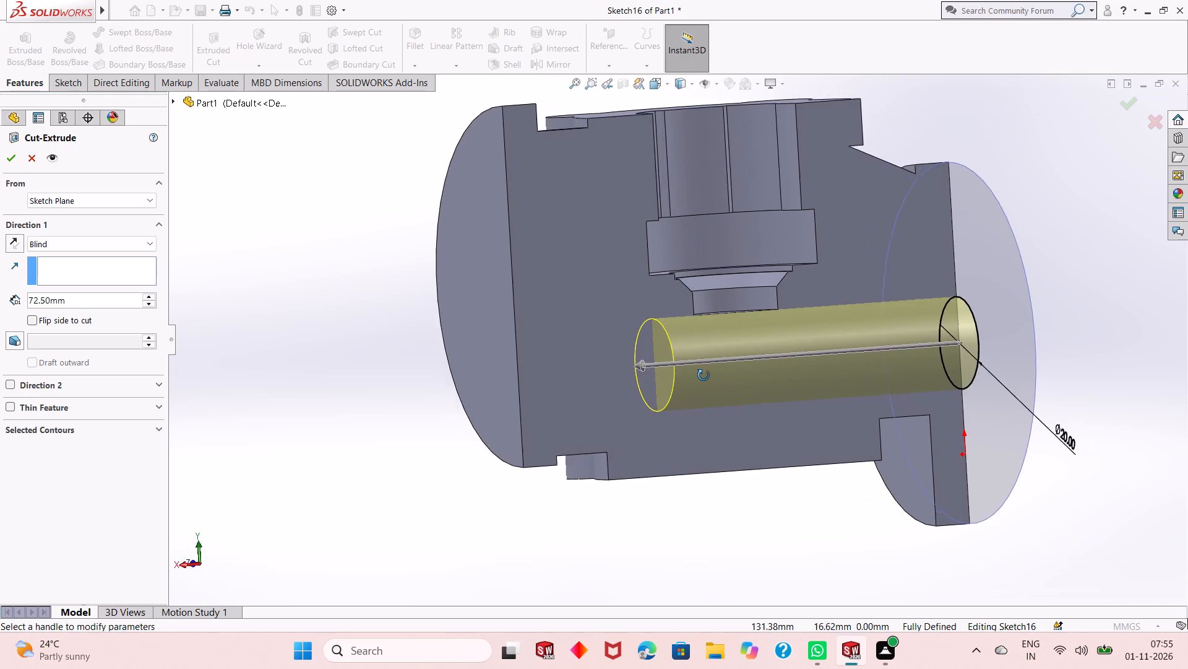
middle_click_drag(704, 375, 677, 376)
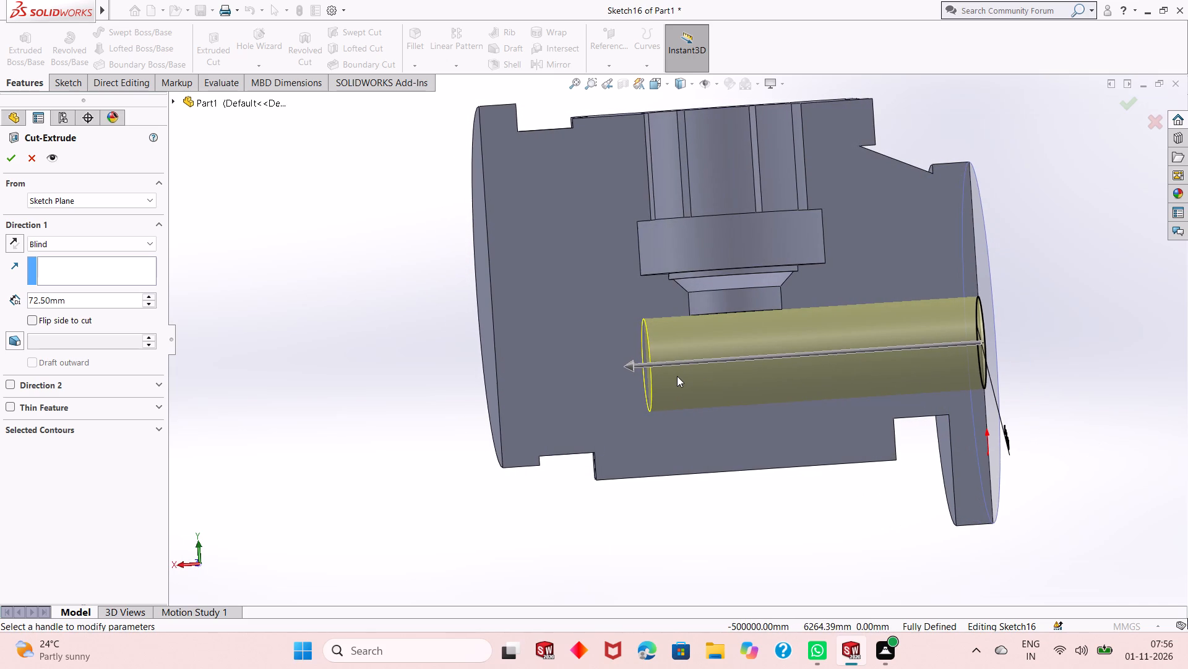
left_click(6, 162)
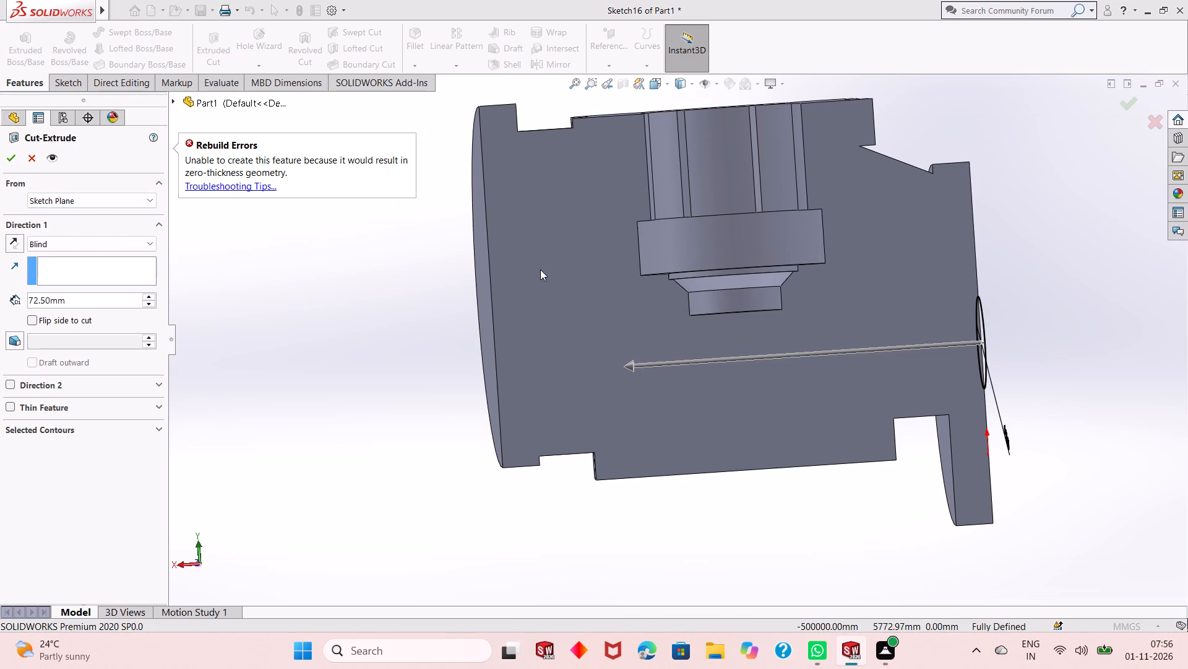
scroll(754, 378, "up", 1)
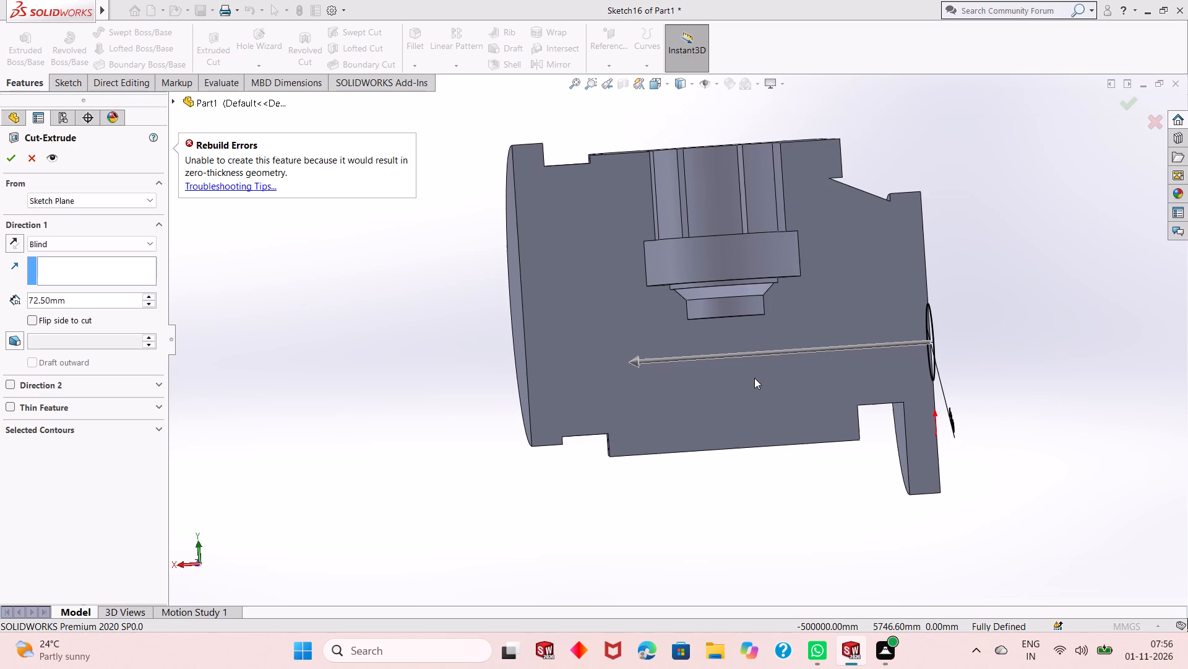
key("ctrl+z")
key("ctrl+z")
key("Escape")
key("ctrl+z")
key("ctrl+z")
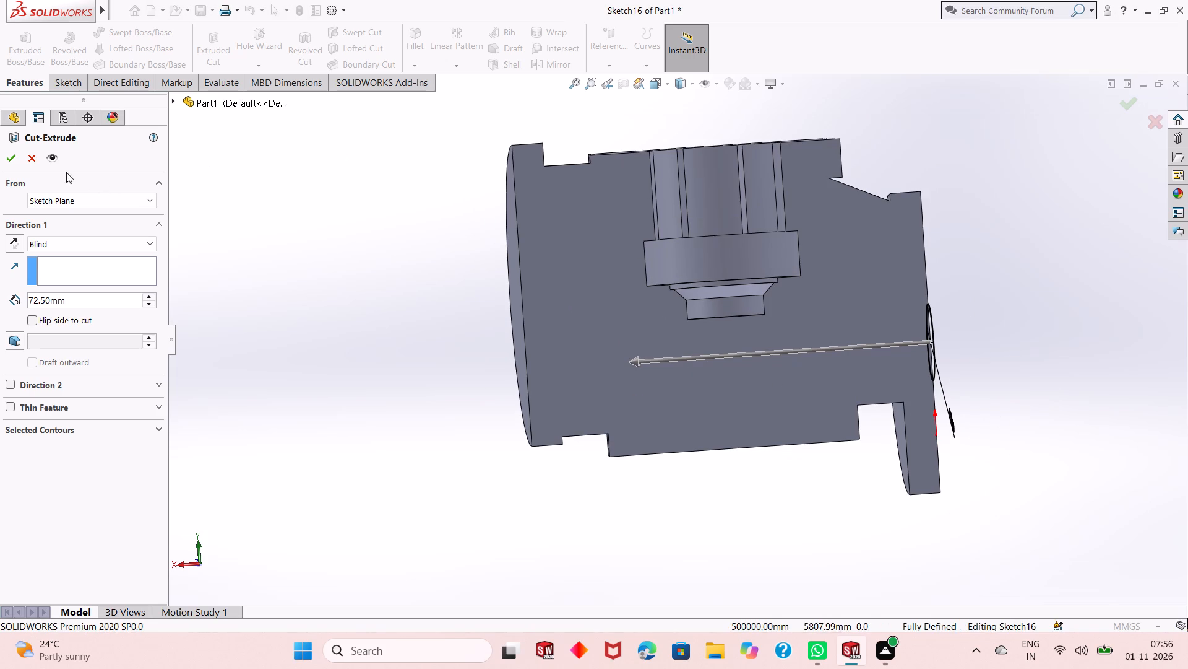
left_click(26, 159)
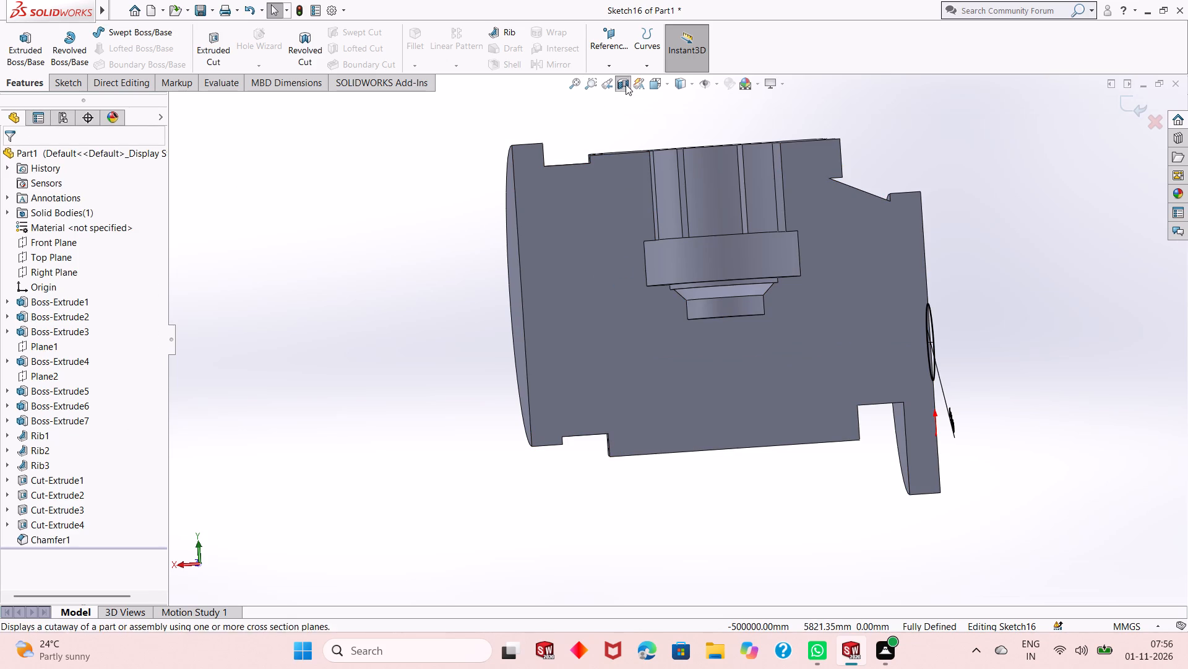
Turn off the section view and undo the side flange circle sketch and the chamfer in the central bore.
left_click(626, 84)
key("ctrl+z")
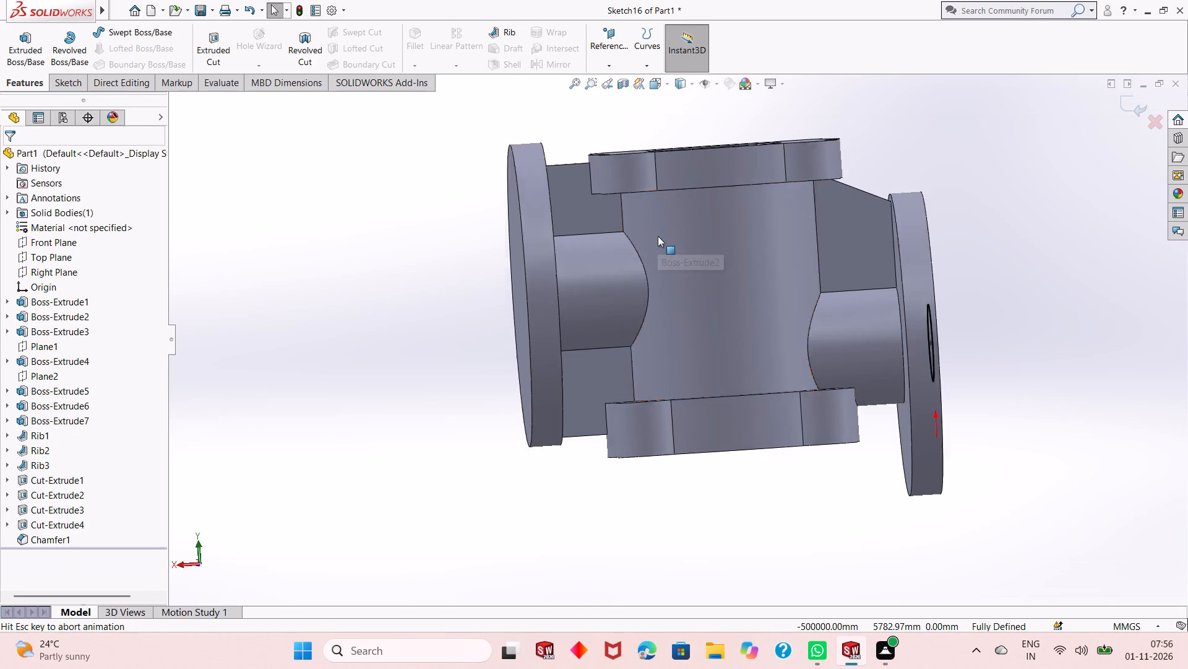
key("ctrl+z")
key("ctrl+z")
key("ctrl+z")
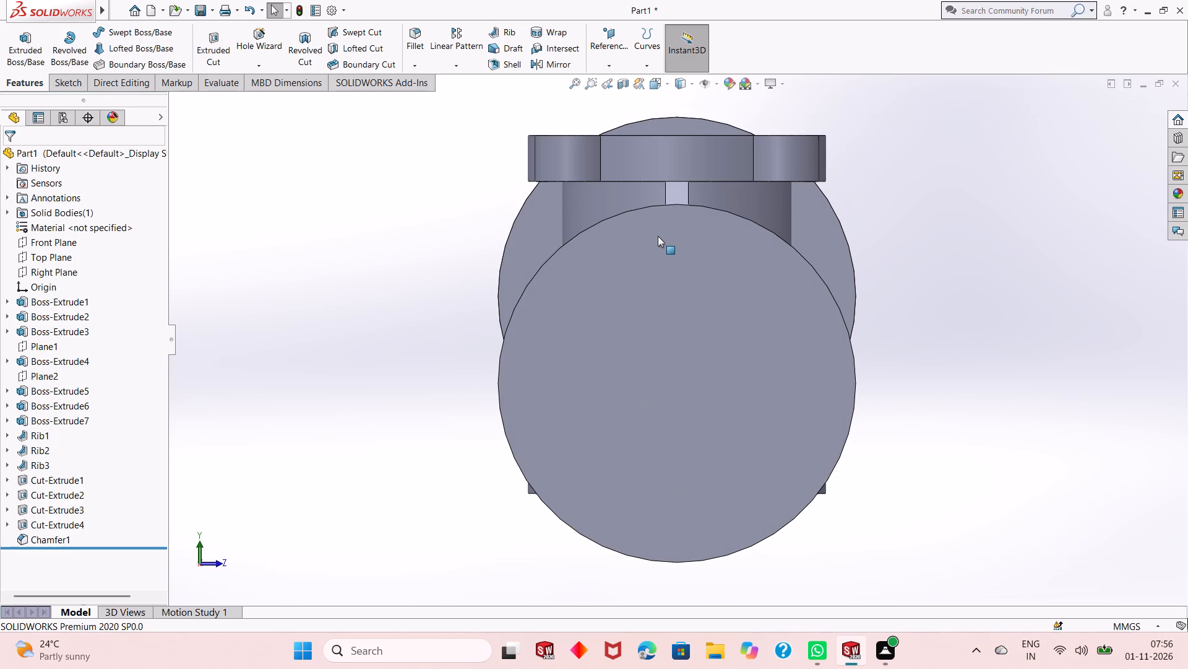
key("ctrl+z")
key("ctrl+z")
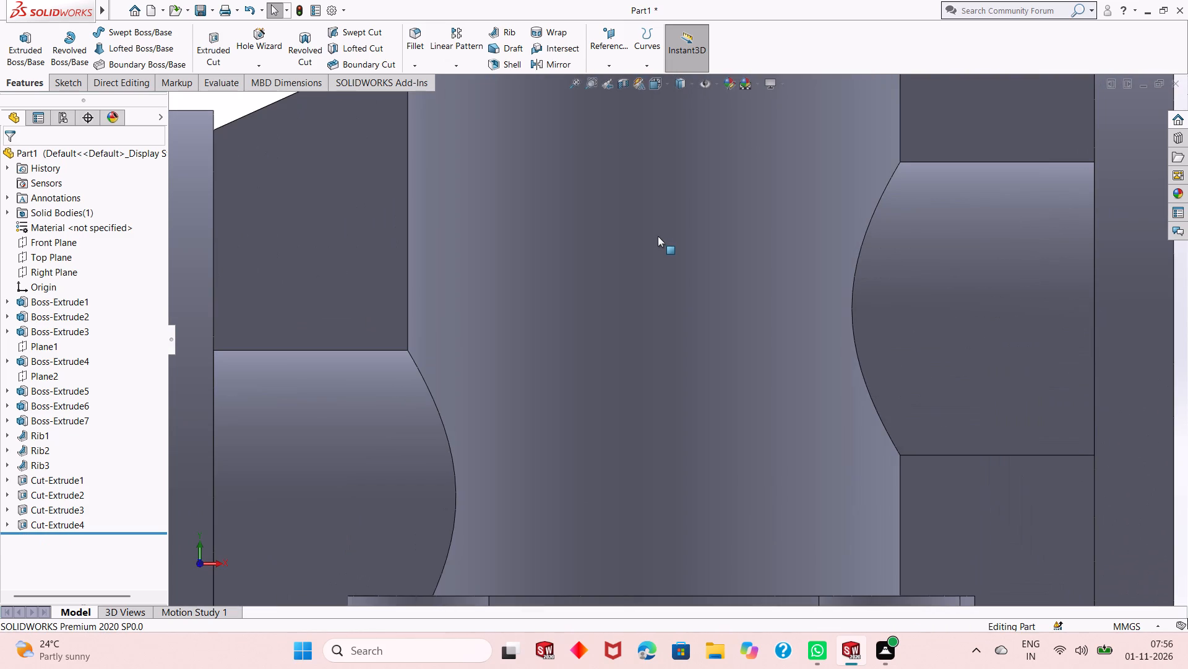
Preview a section along the Front Plane to examine the stepped central bore, and leave the command.
scroll(673, 312, "up", 4)
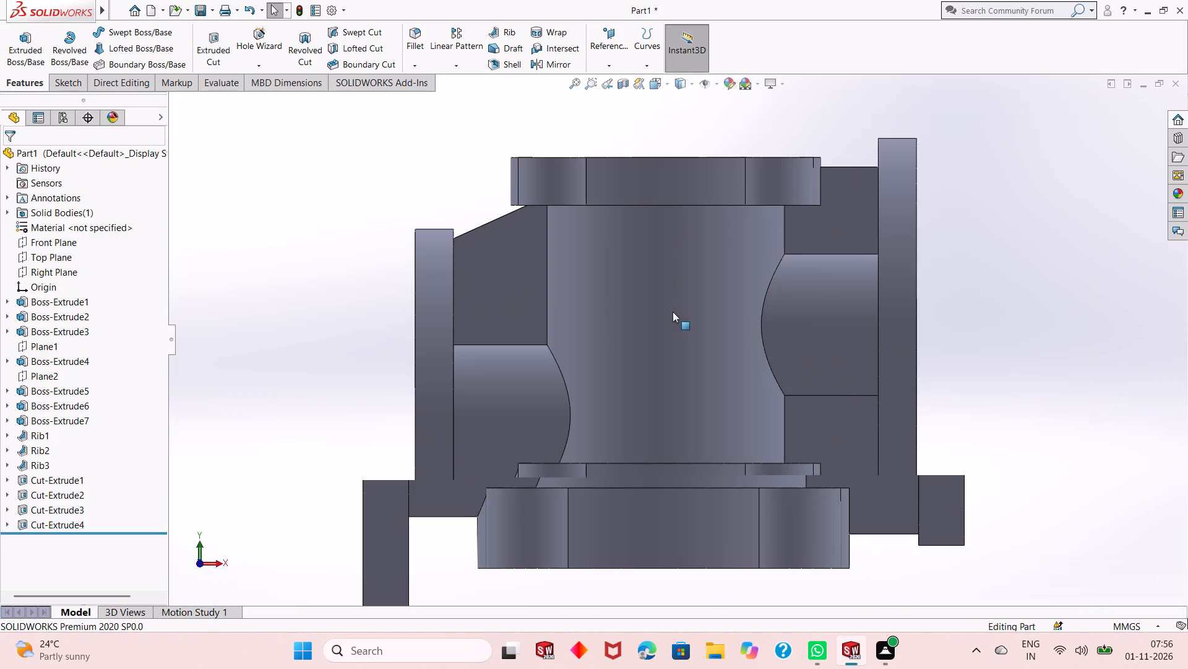
left_click(628, 85)
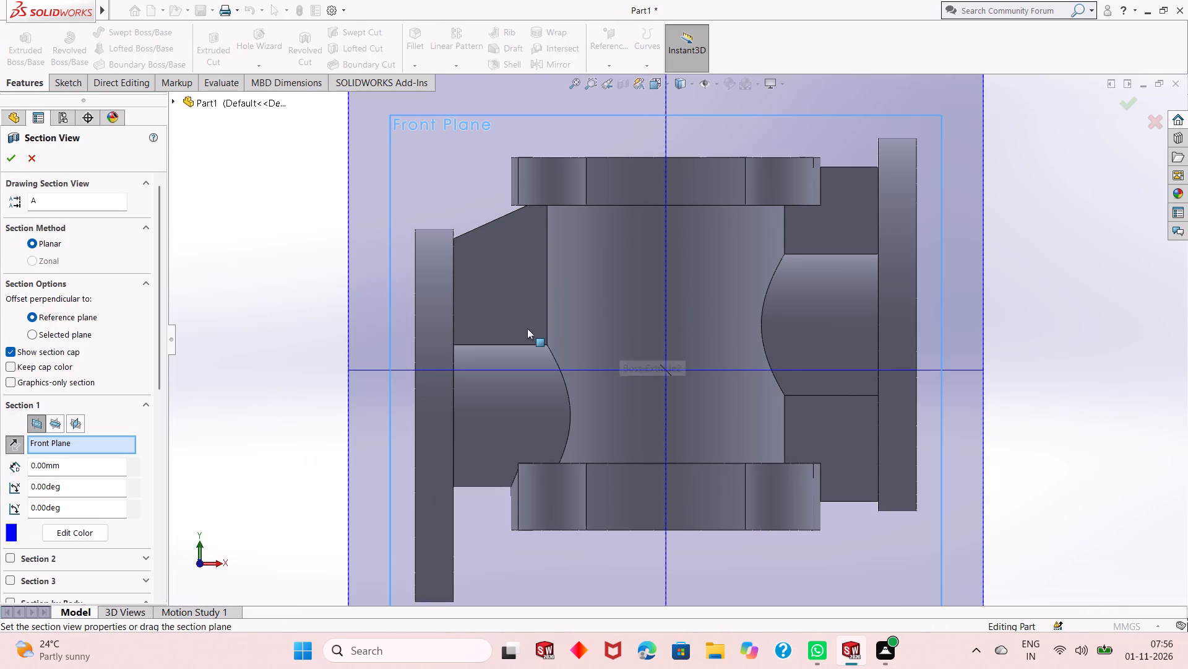
middle_click_drag(527, 328, 776, 376)
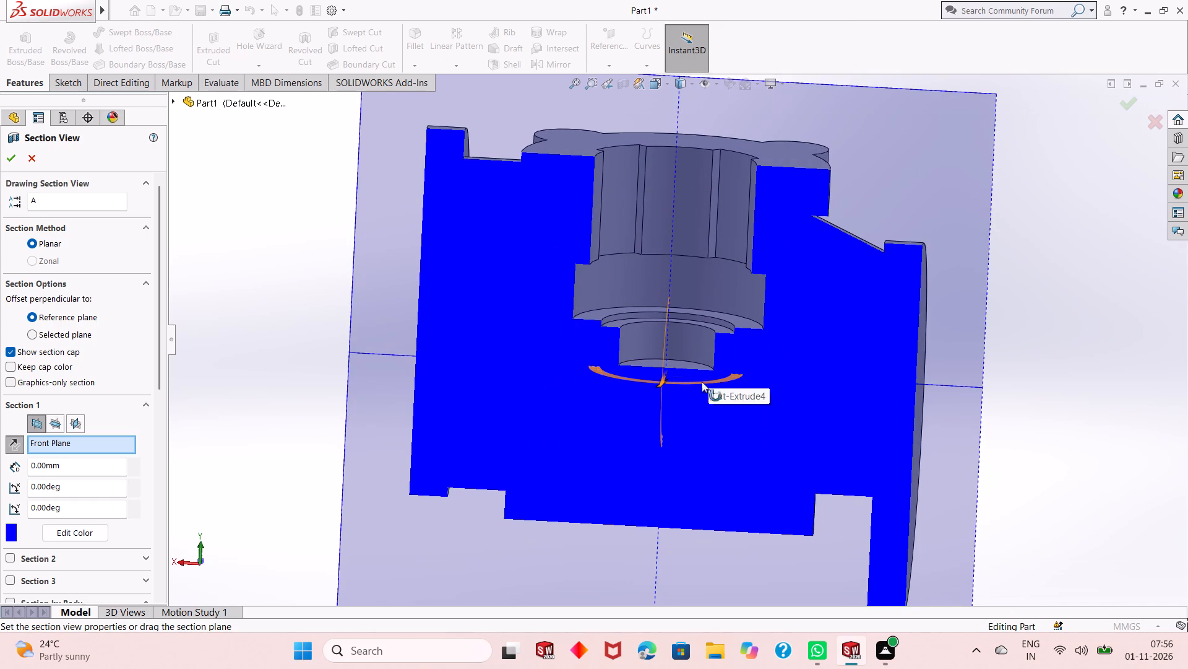
scroll(708, 357, "up", 3)
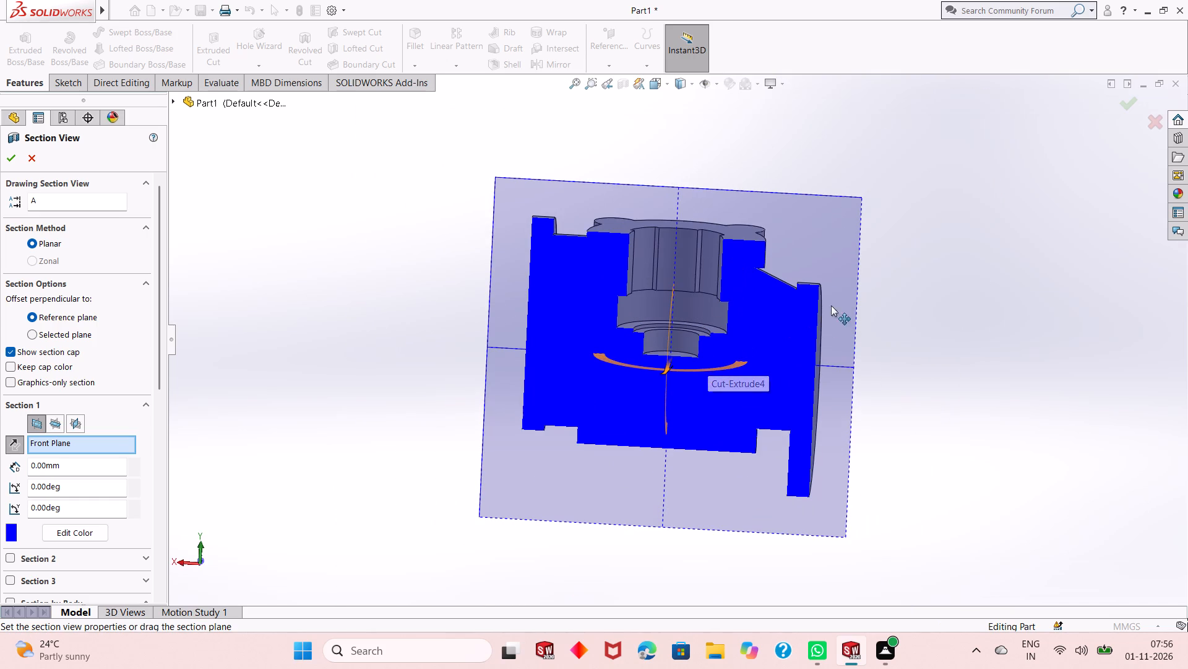
left_click(25, 157)
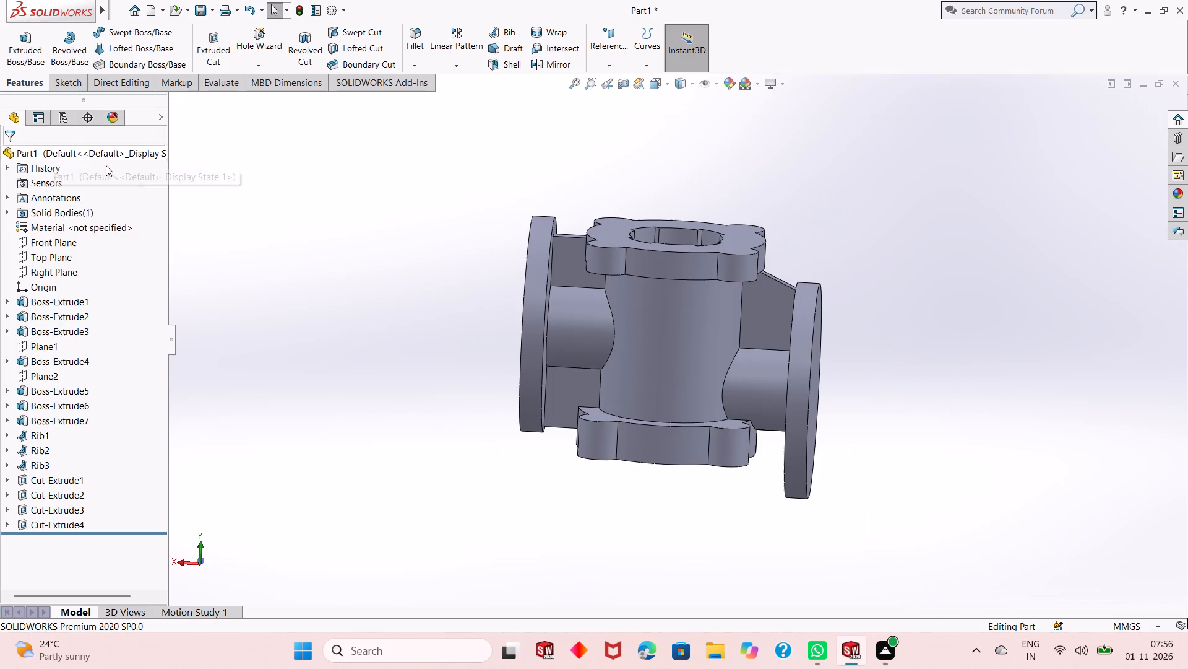
Undo the lowest cut of the central bore, Cut-Extrude4, together with its 20 mm circle sketch.
key("ctrl+z")
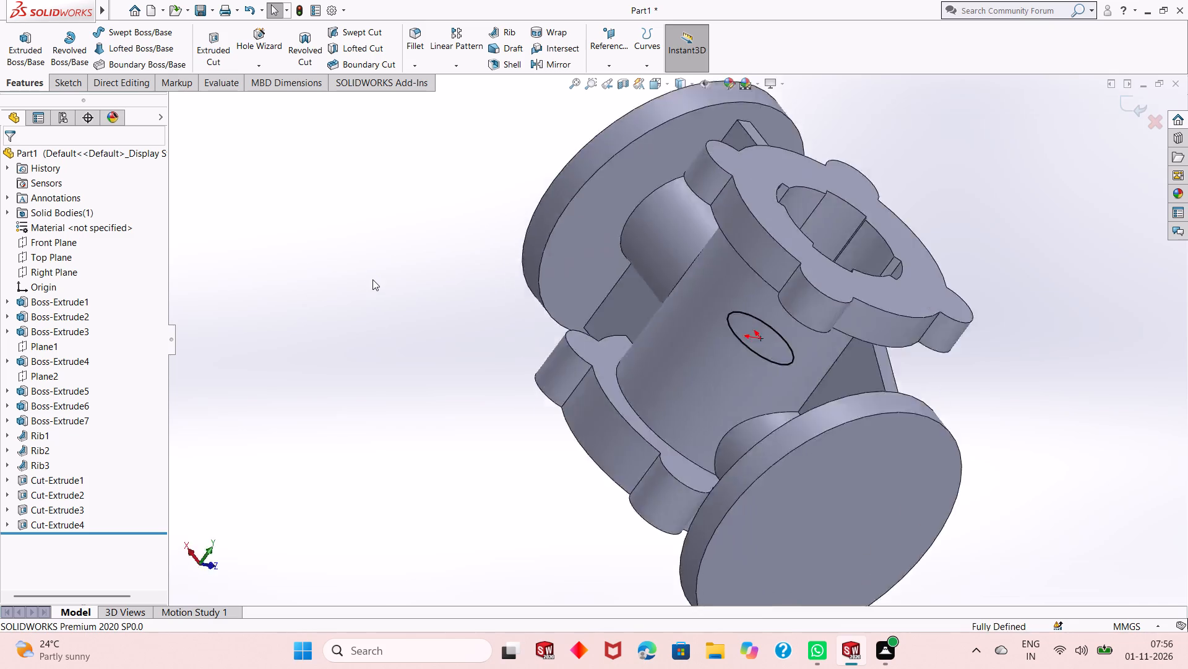
key("ctrl+z")
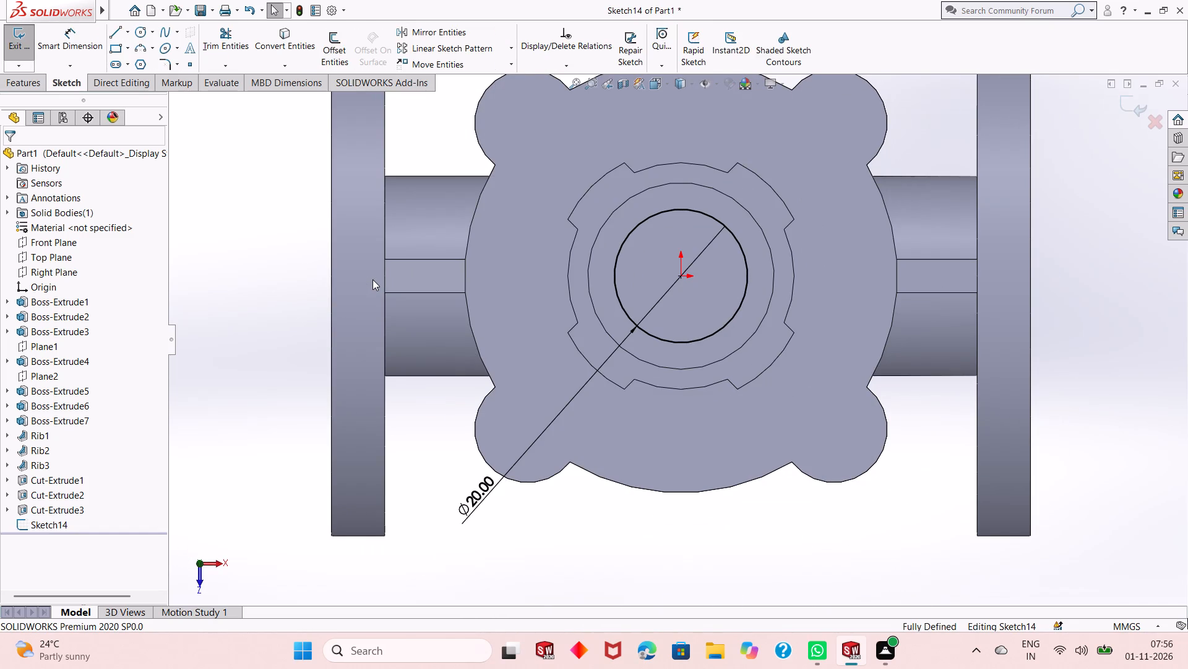
key("ctrl+z")
key("ctrl+z")
key("ctrl+z")
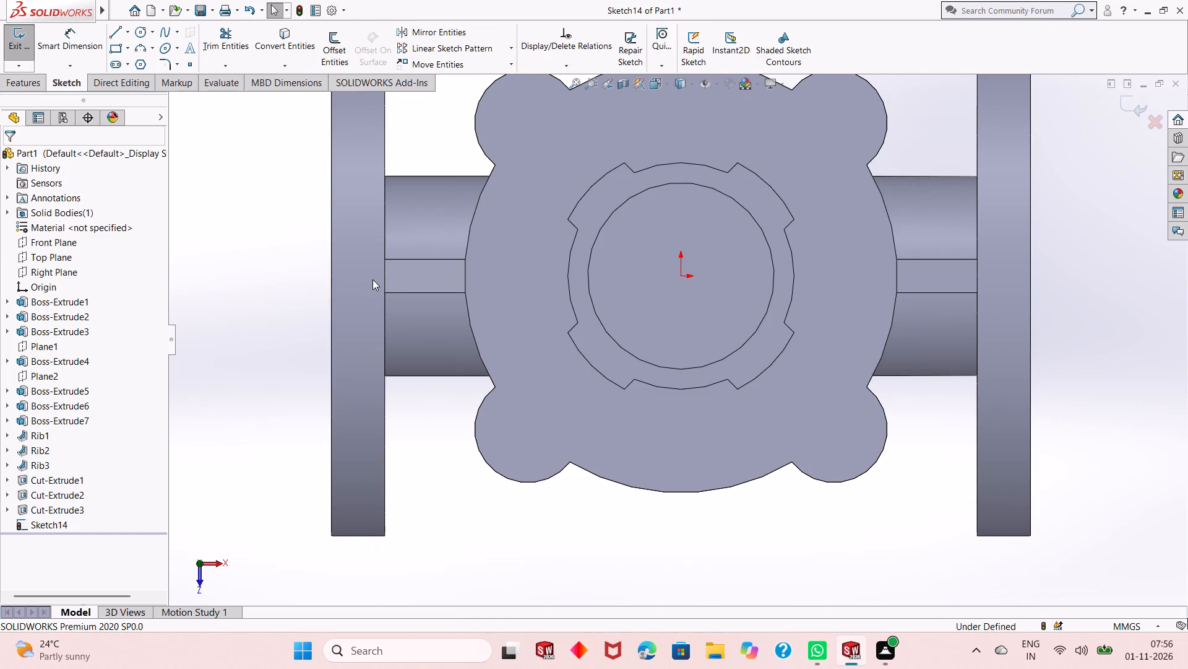
key("ctrl+z")
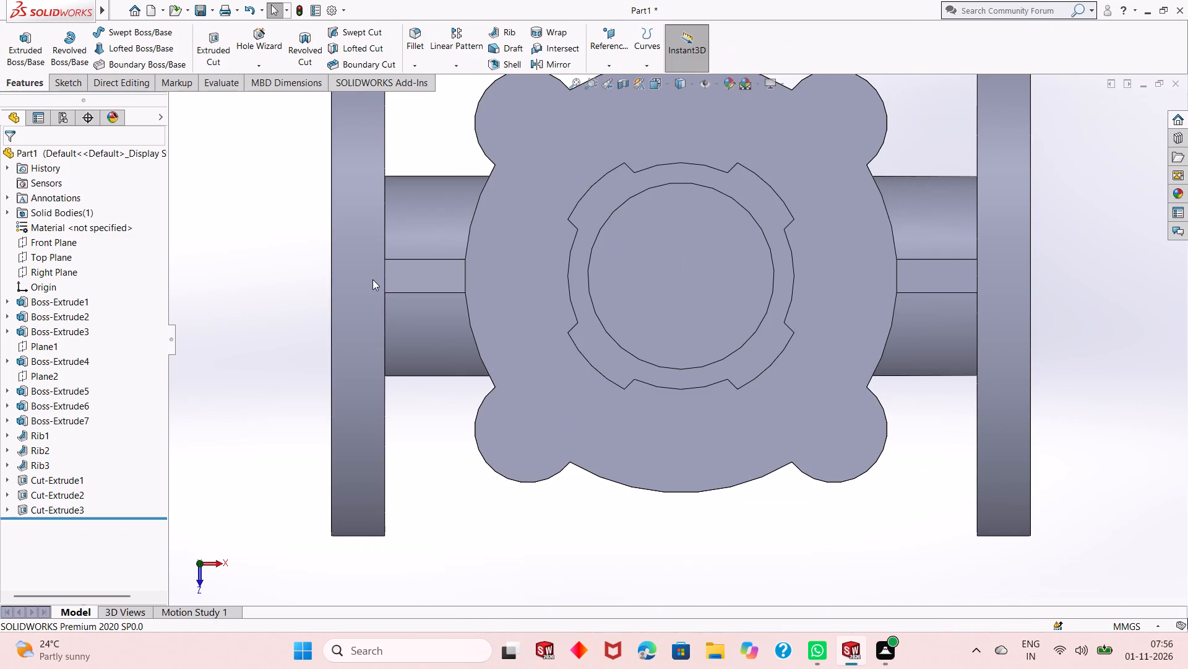
Preview a section along the Front Plane to examine the remaining central bore, and leave the command.
middle_click_drag(609, 453, 625, 323)
scroll(625, 321, "up", 3)
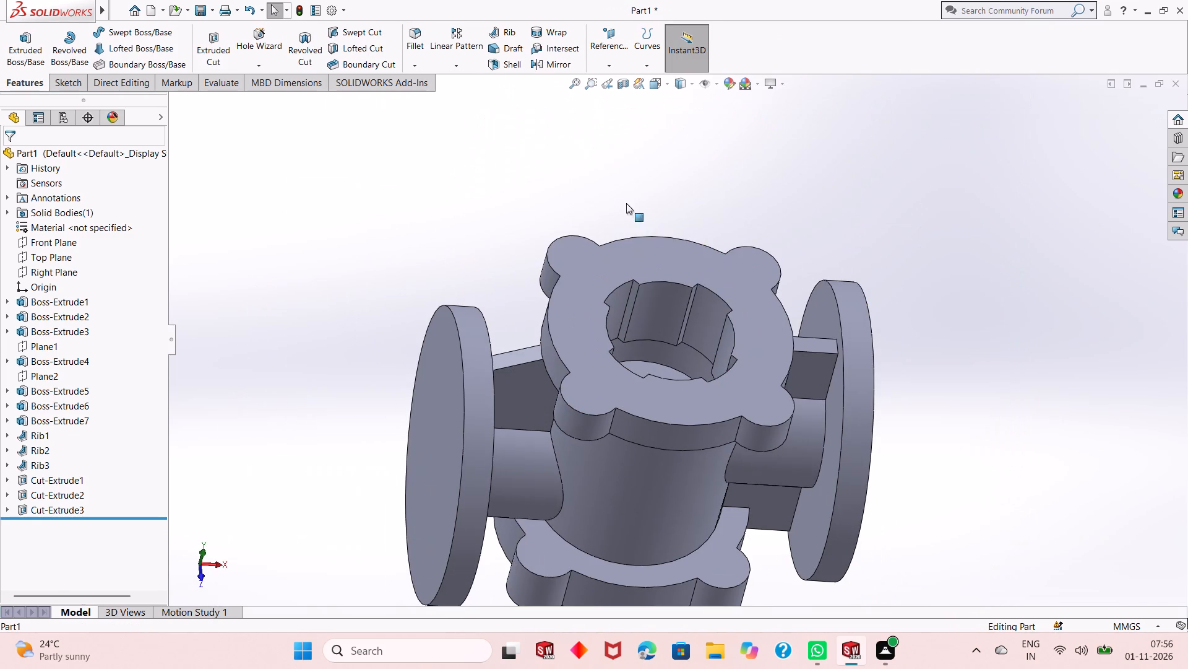
left_click(622, 80)
scroll(697, 416, "up", 2)
middle_click_drag(691, 391, 728, 347)
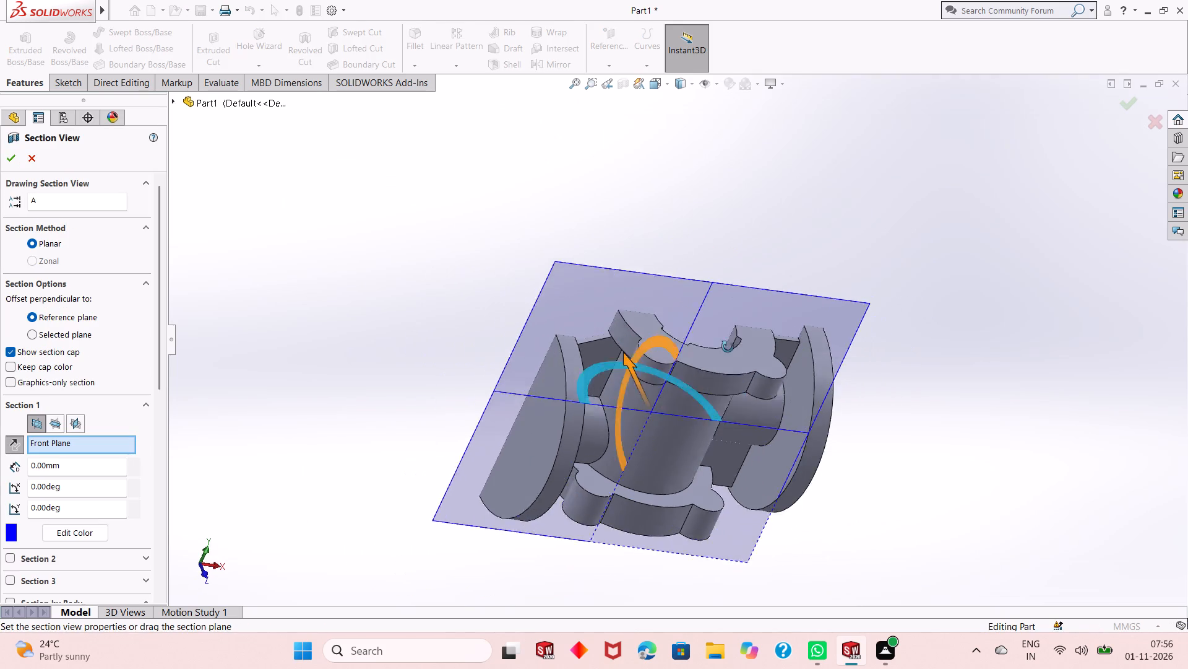
middle_click_drag(728, 347, 921, 455)
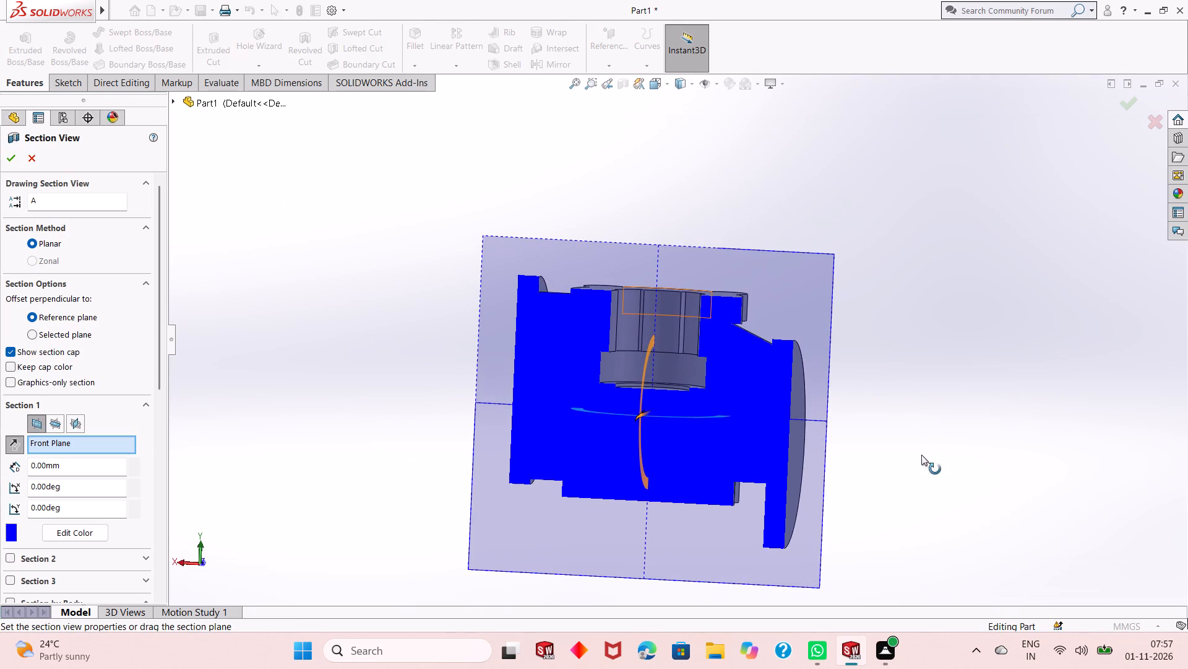
left_click(34, 165)
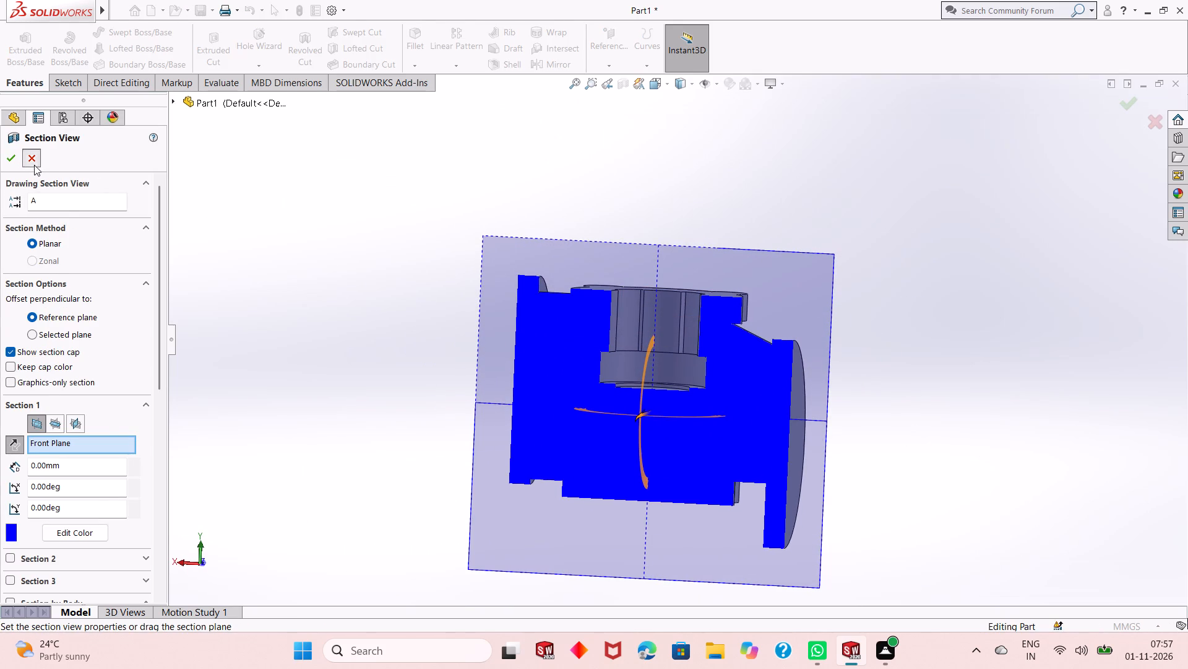
Sketch a circle about 28 mm in diameter on the lower side flange's outer face, centred on the flange.
scroll(812, 419, "up", 2)
middle_click_drag(757, 415, 798, 401)
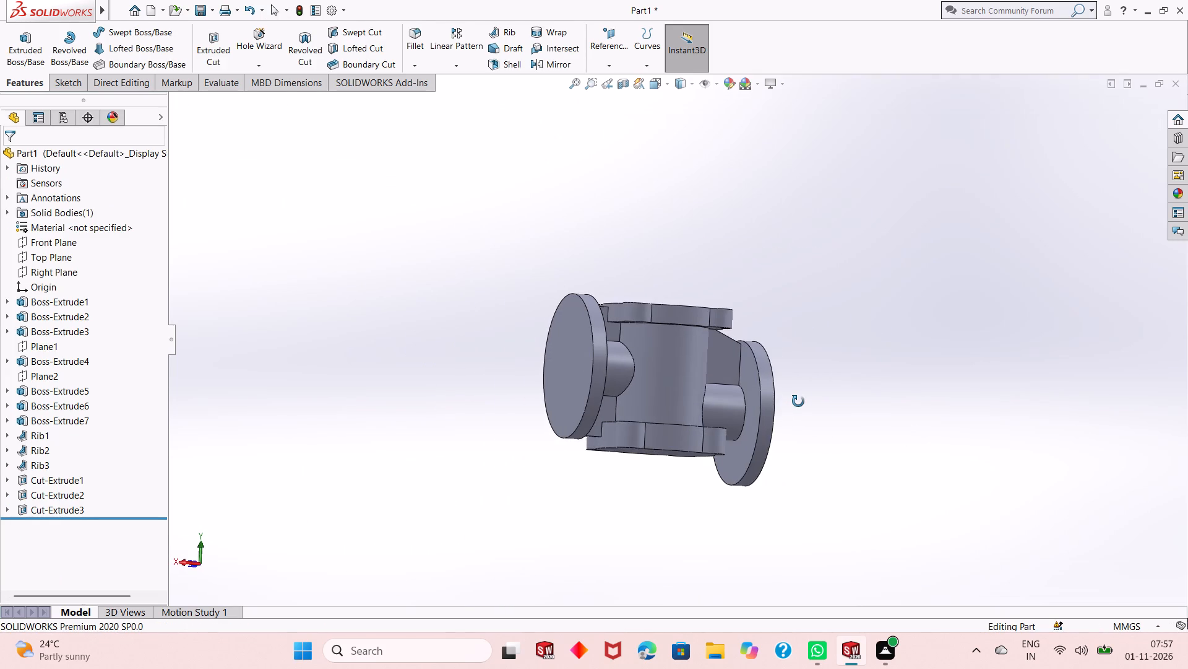
middle_click_drag(798, 401, 806, 401)
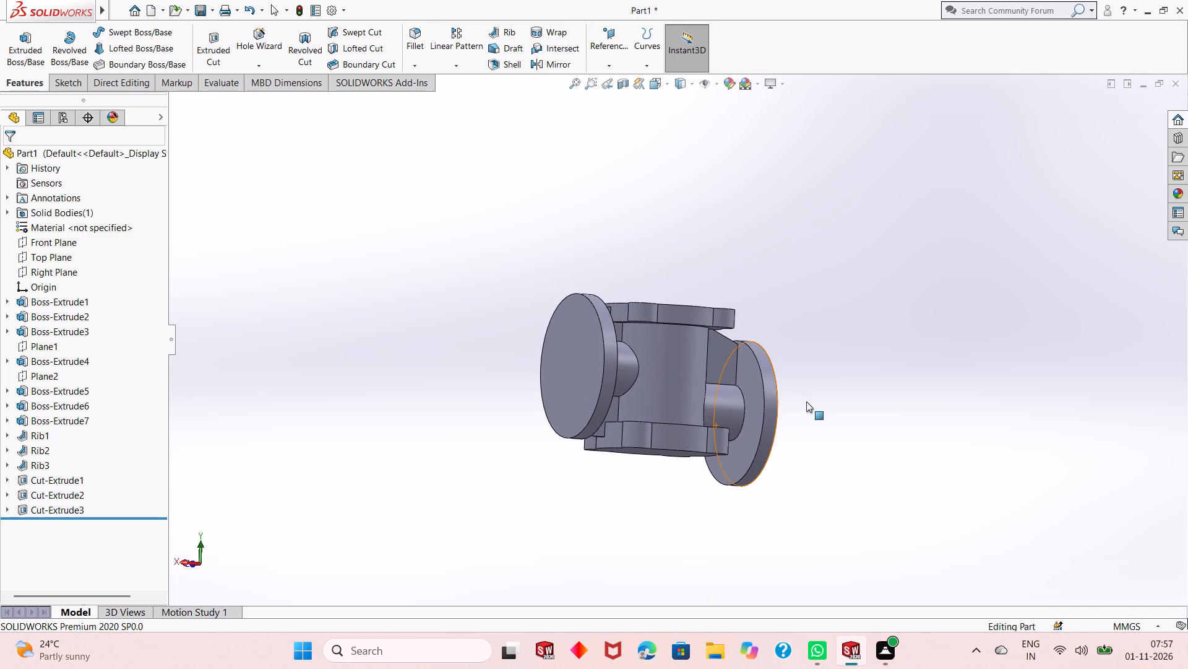
middle_click_drag(842, 400, 759, 441)
left_click(745, 417)
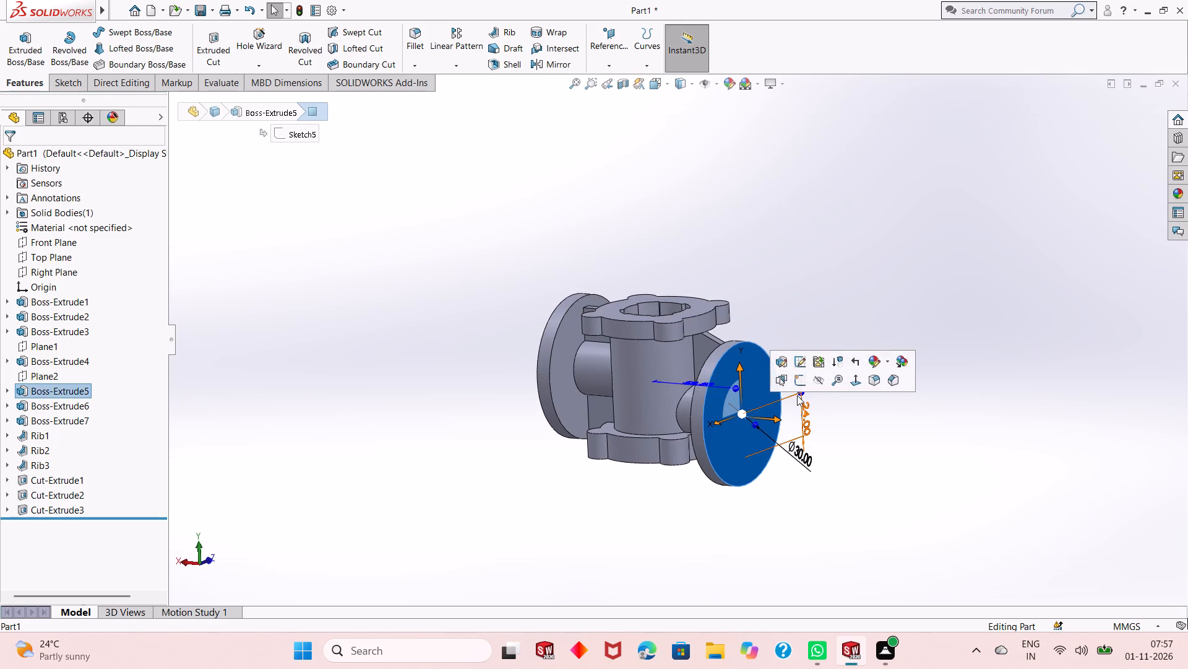
left_click(799, 380)
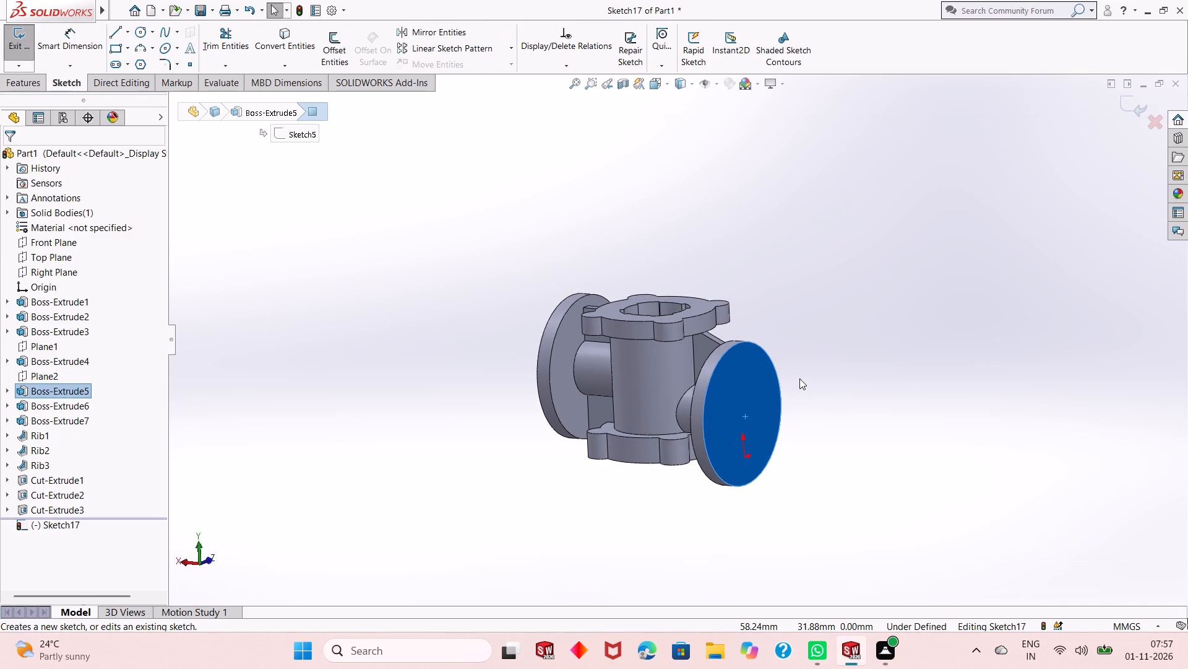
key("ctrl+8")
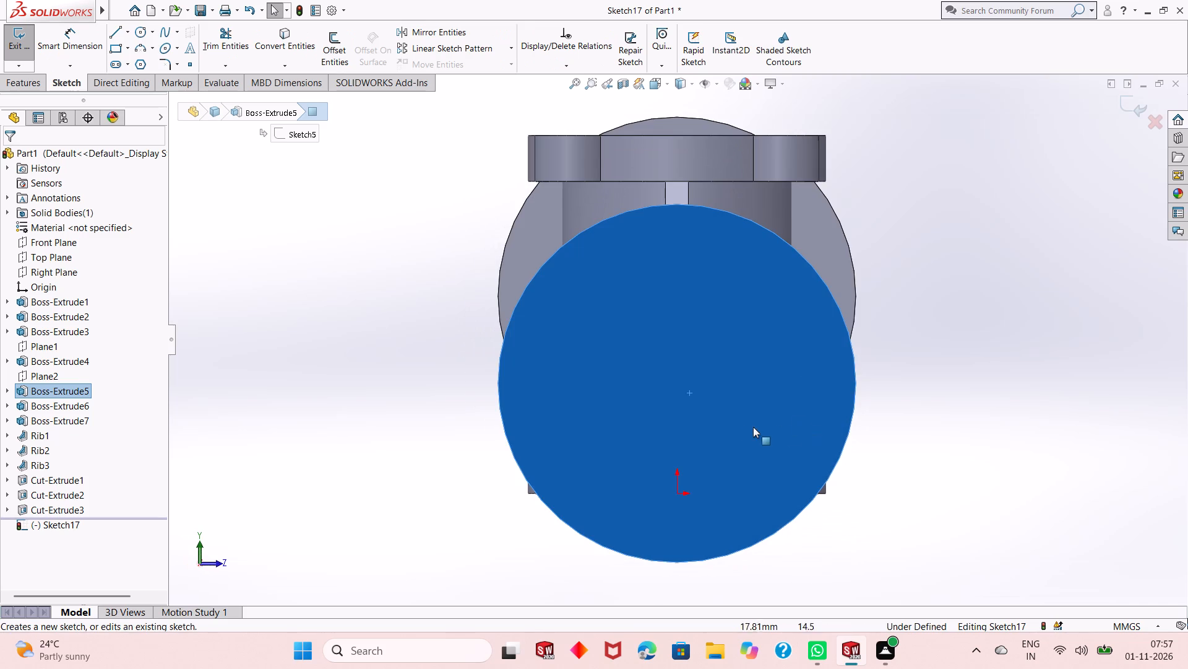
scroll(744, 427, "up", 1)
left_click(871, 358)
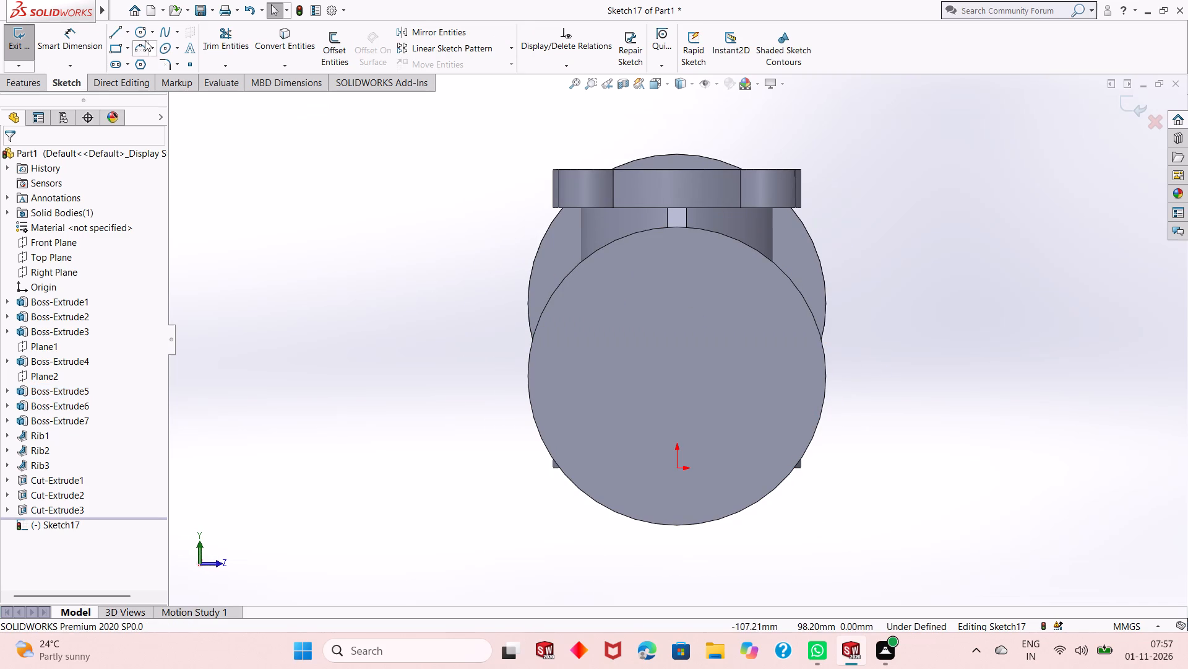
left_click(142, 33)
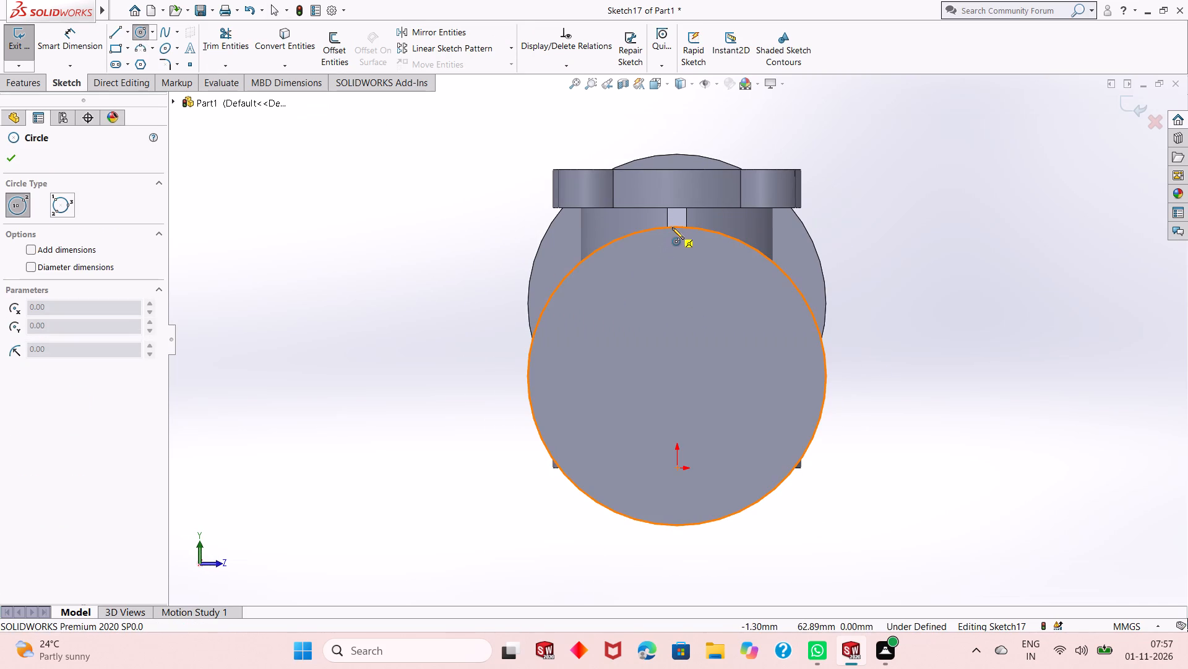
left_click(678, 377)
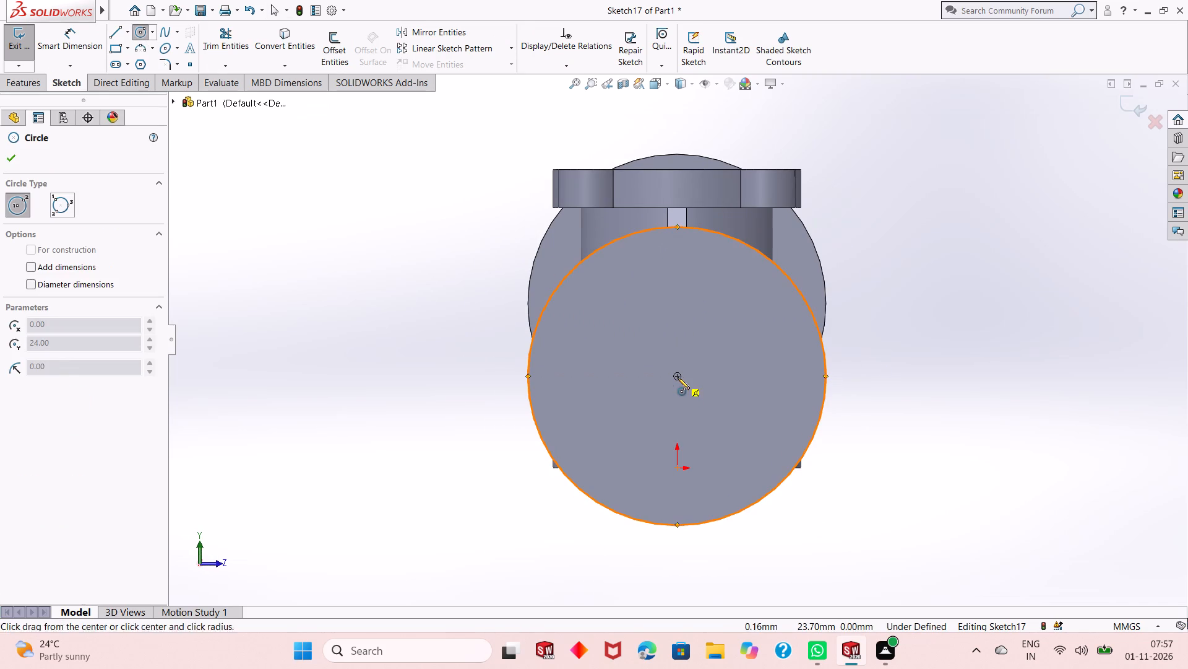
left_click(708, 333)
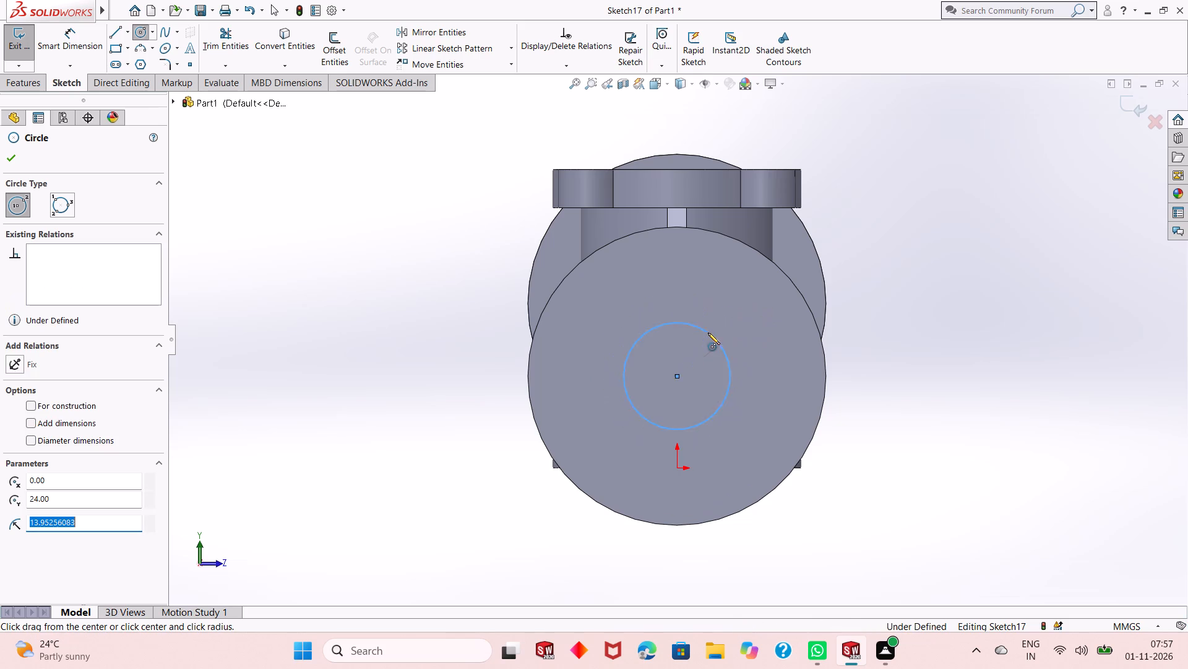
right_click(325, 246)
left_click(355, 255)
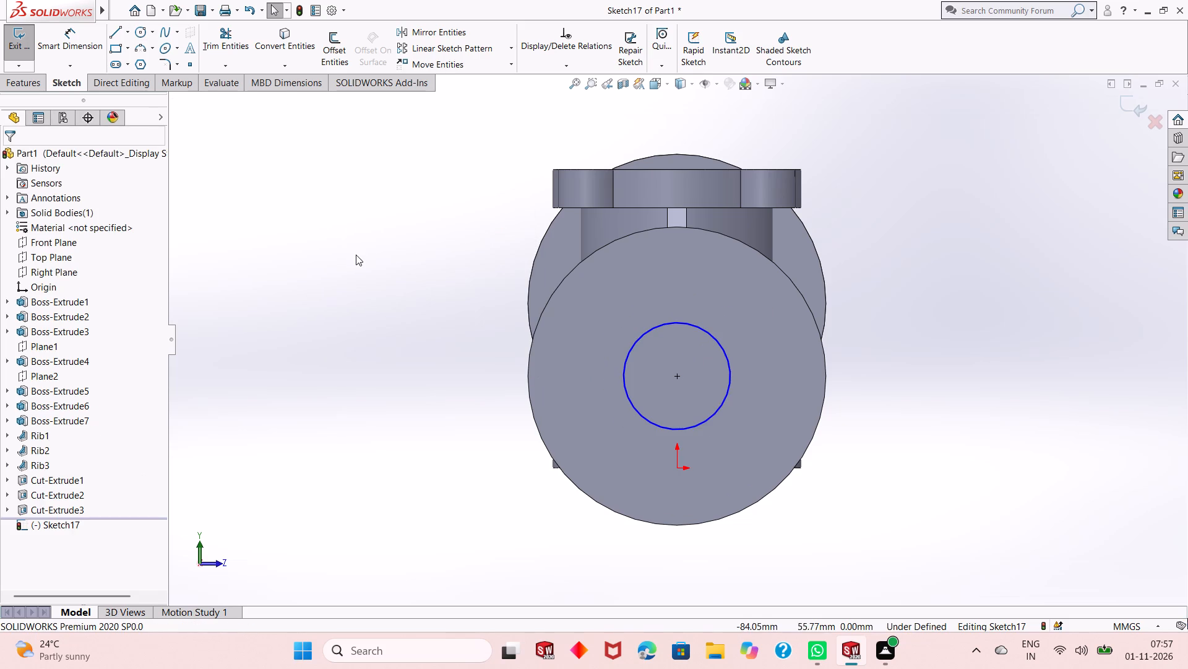
Dimension the circle on the side flange face with a diameter of 20 mm.
left_click(87, 48)
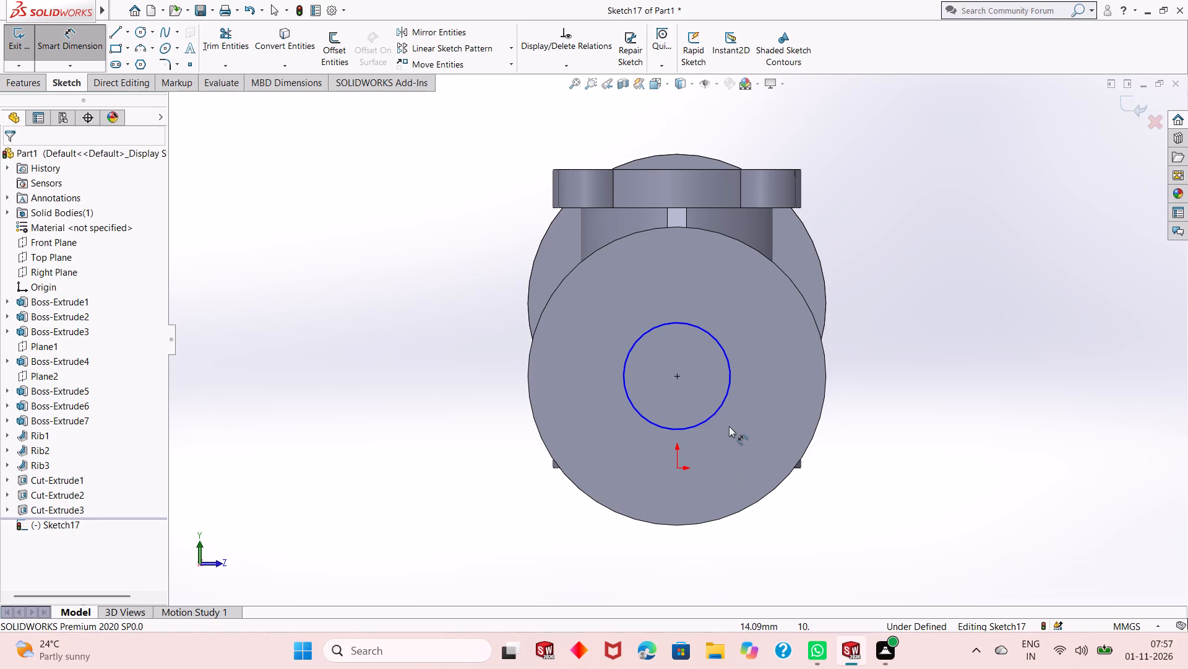
left_click(715, 411)
left_click(888, 526)
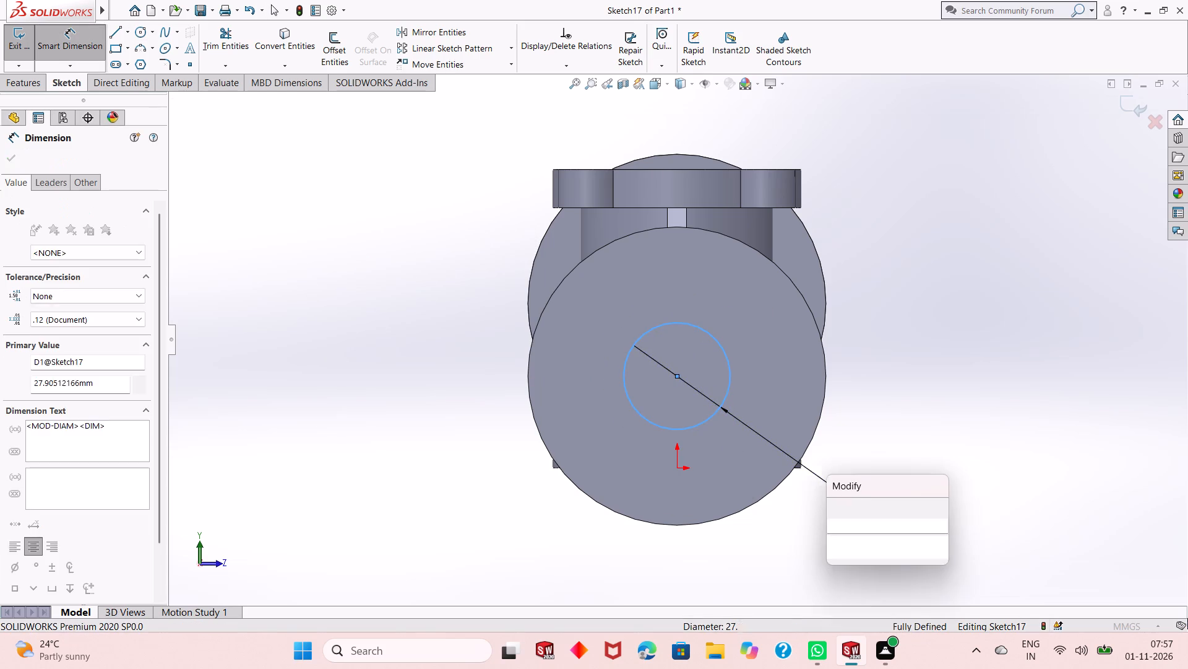
key("2")
key("0")
key("Return")
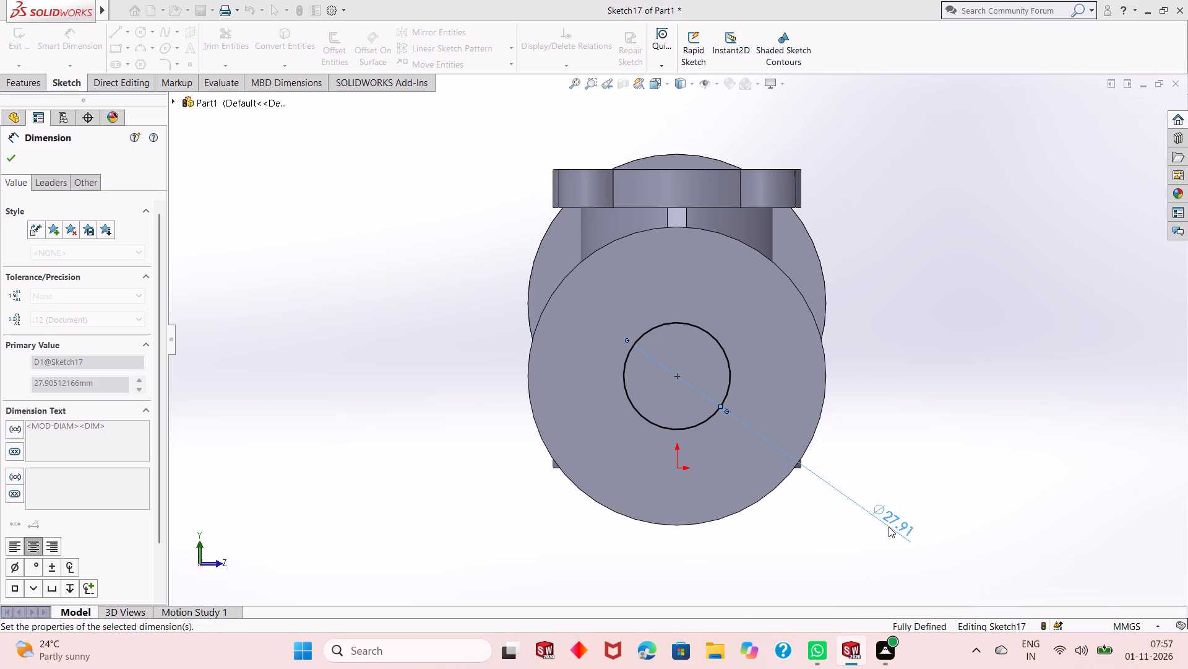
right_click(875, 300)
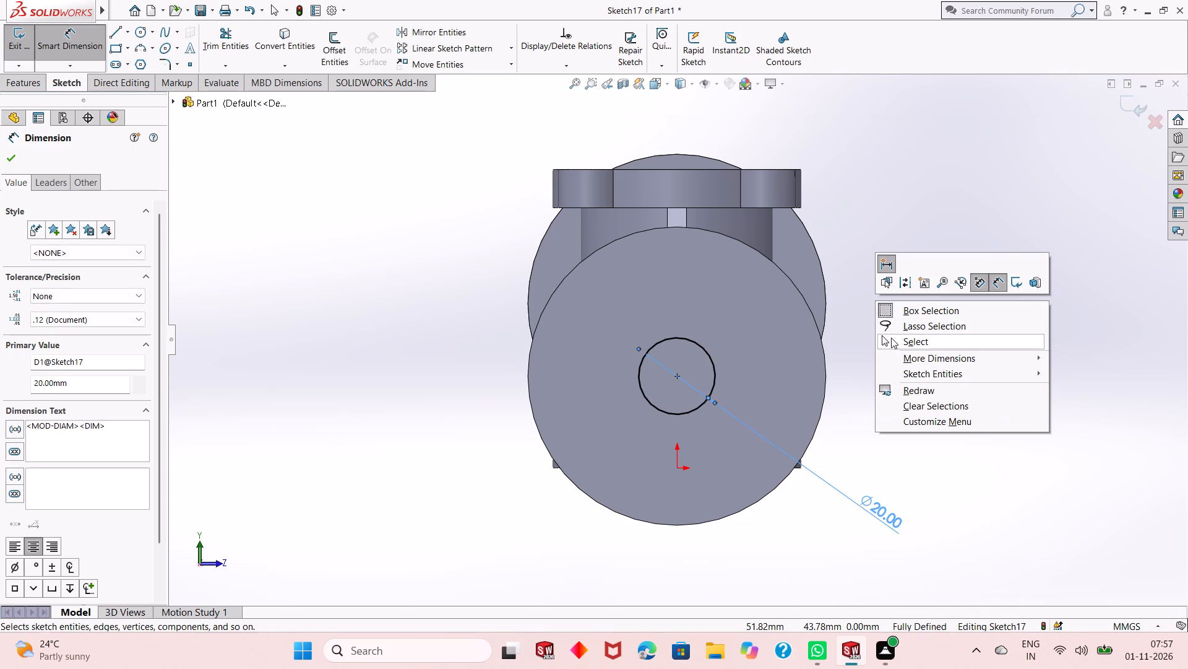
left_click(891, 343)
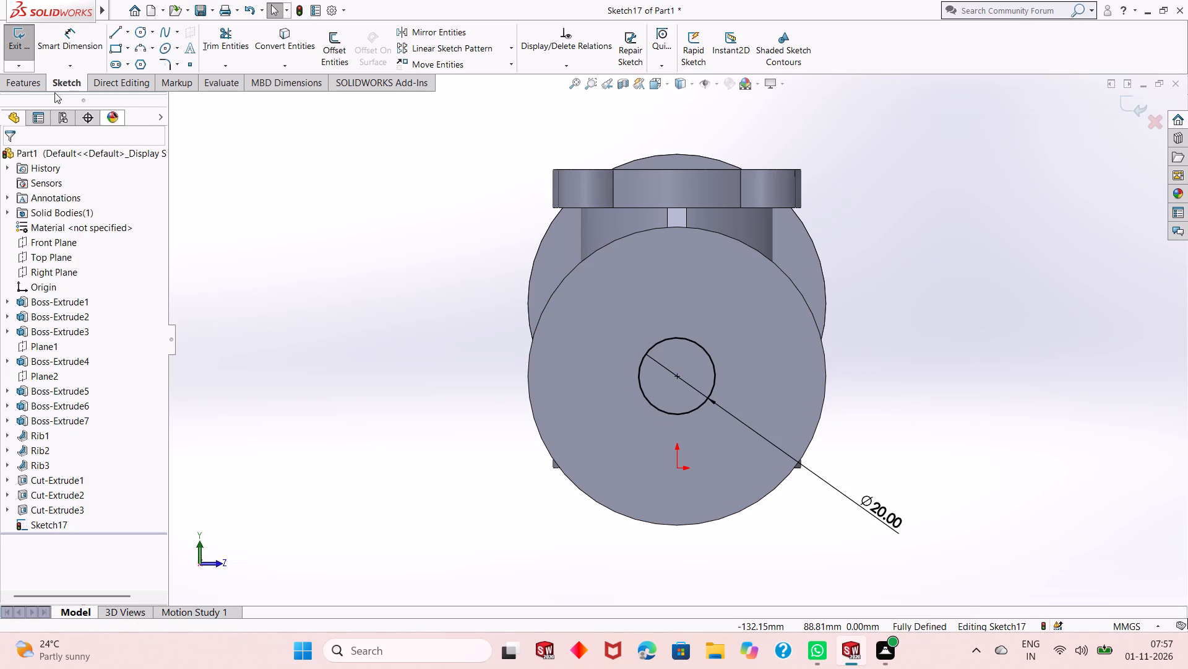
Cut-extrude the 20 mm circle from the side flange face into the body to a blind depth of 52.5+20 mm.
left_click(27, 82)
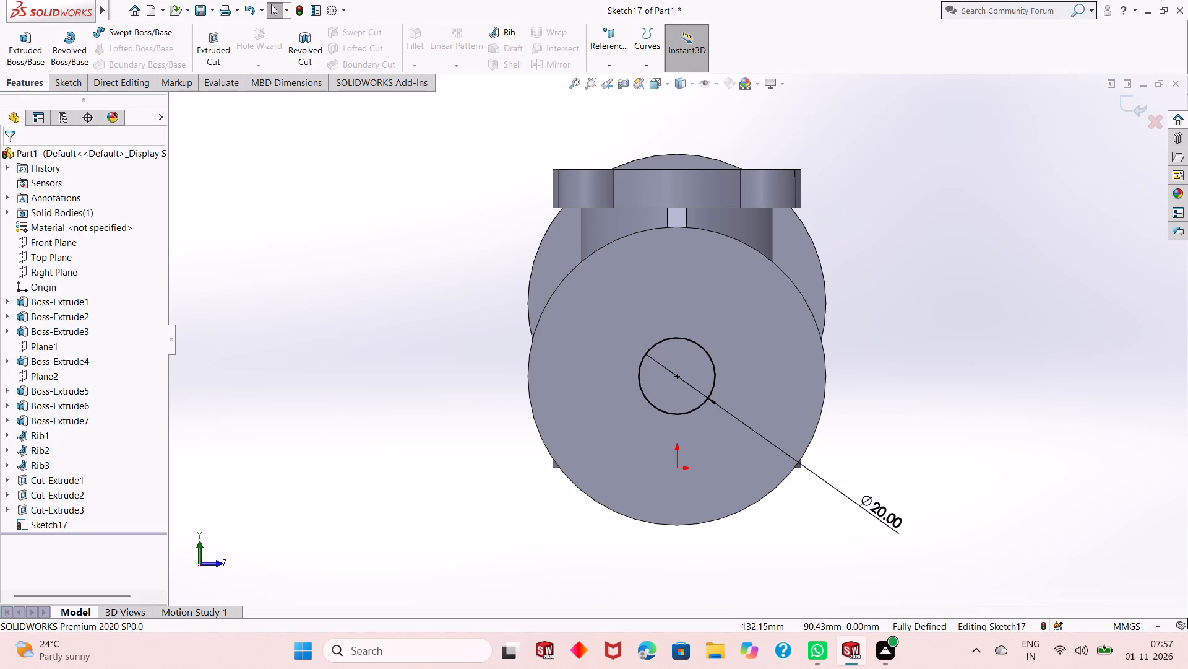
left_click(212, 49)
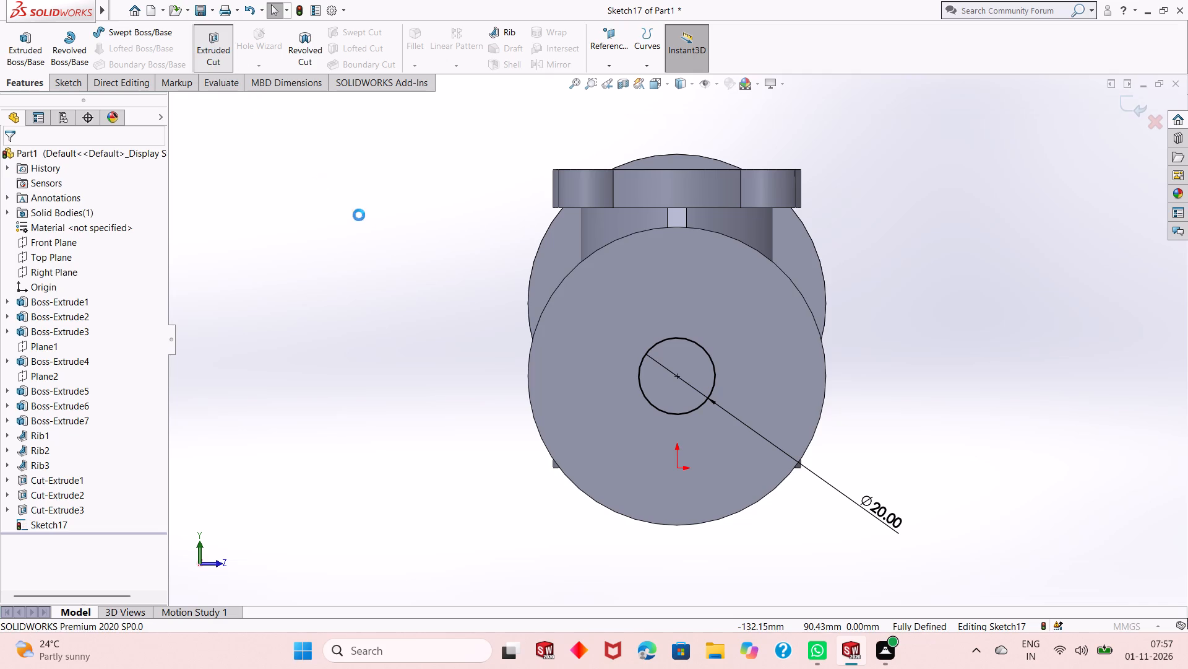
middle_click_drag(412, 251, 478, 240)
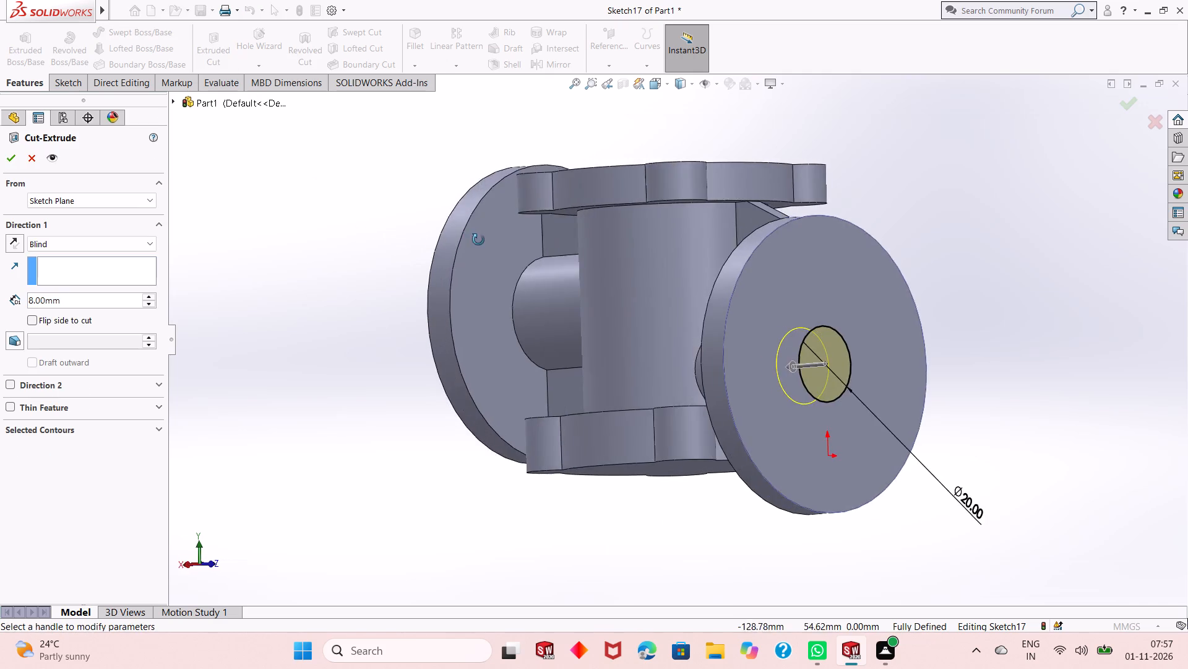
middle_click_drag(478, 240, 542, 232)
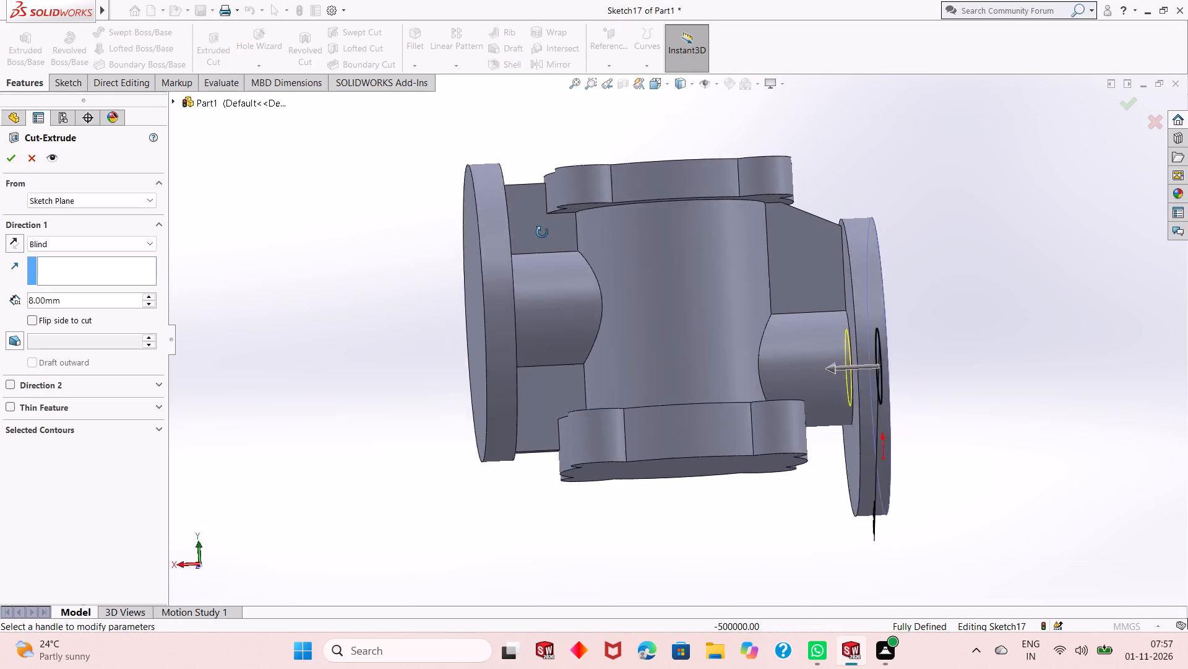
middle_click_drag(542, 232, 536, 240)
double_click(95, 306)
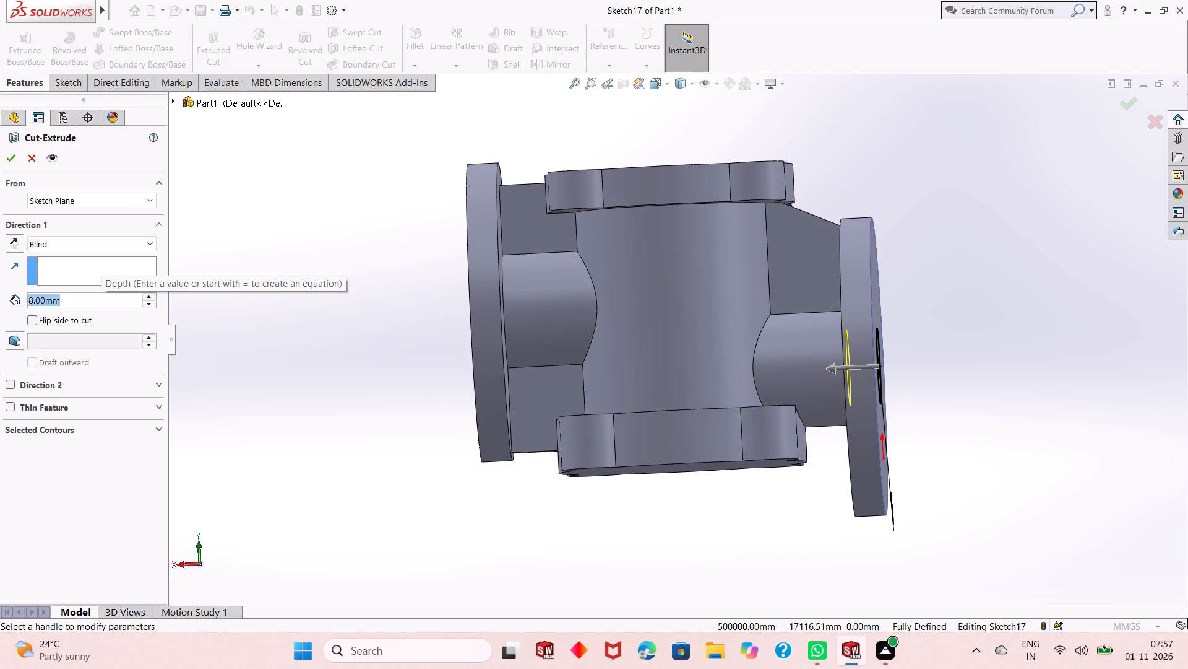
type("52.5+20")
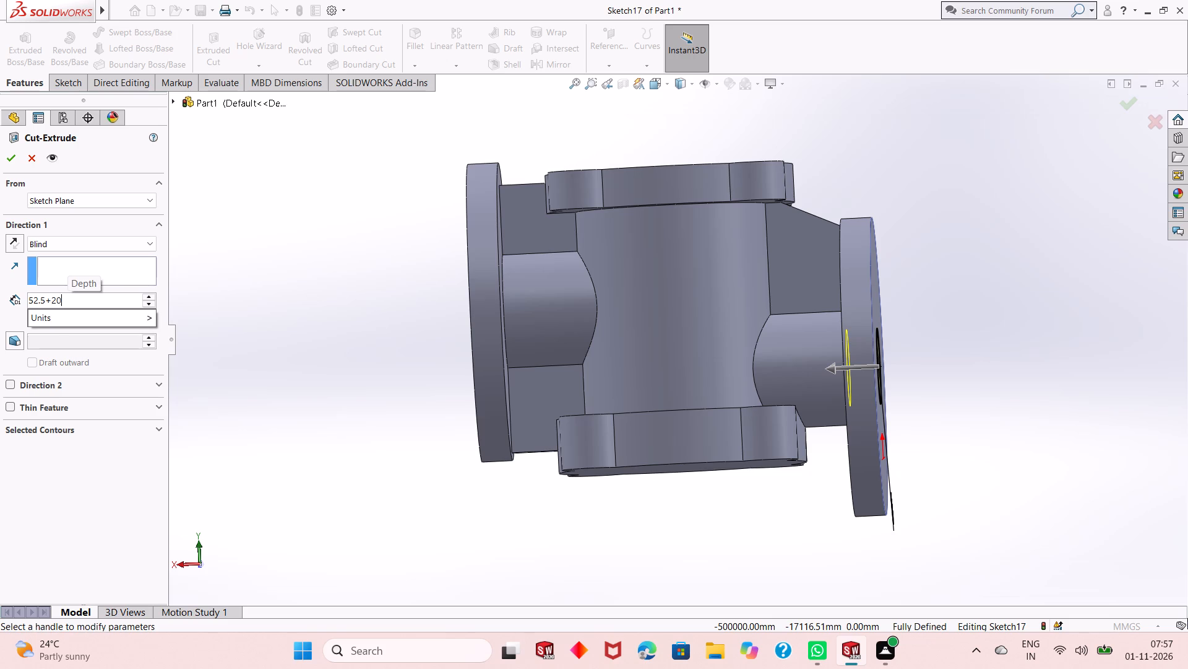
key("Return")
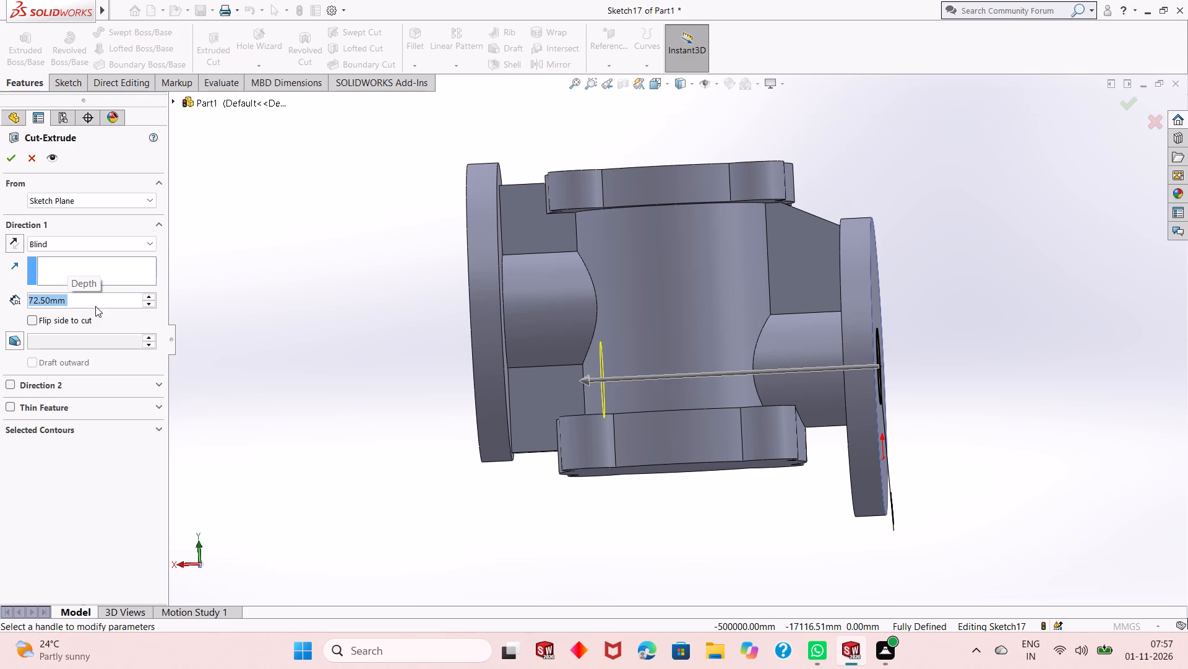
left_click(7, 166)
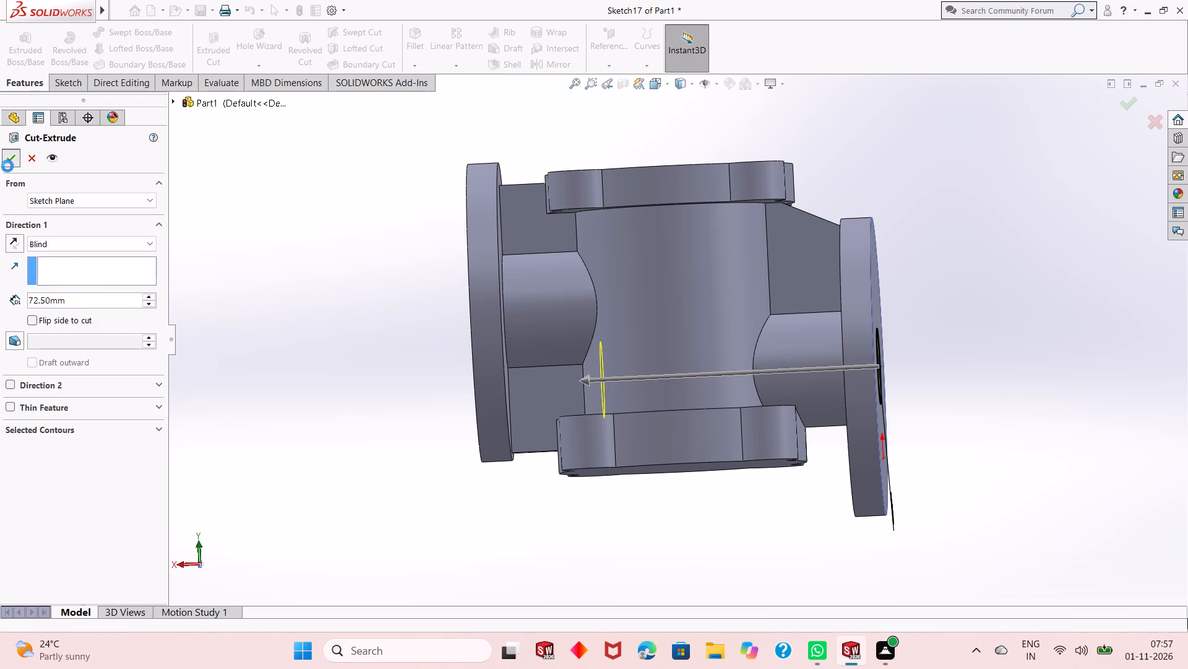
left_click(295, 279)
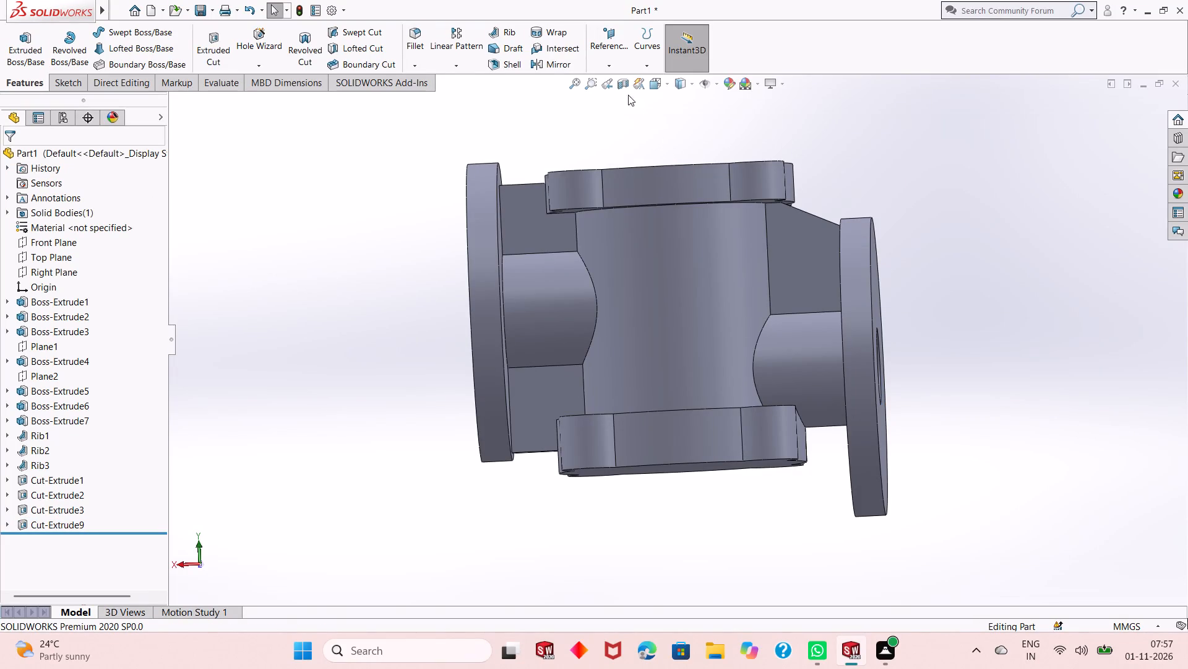
Preview a section along the Front Plane to examine the side flange bore against the central bore, and leave the command.
left_click(624, 86)
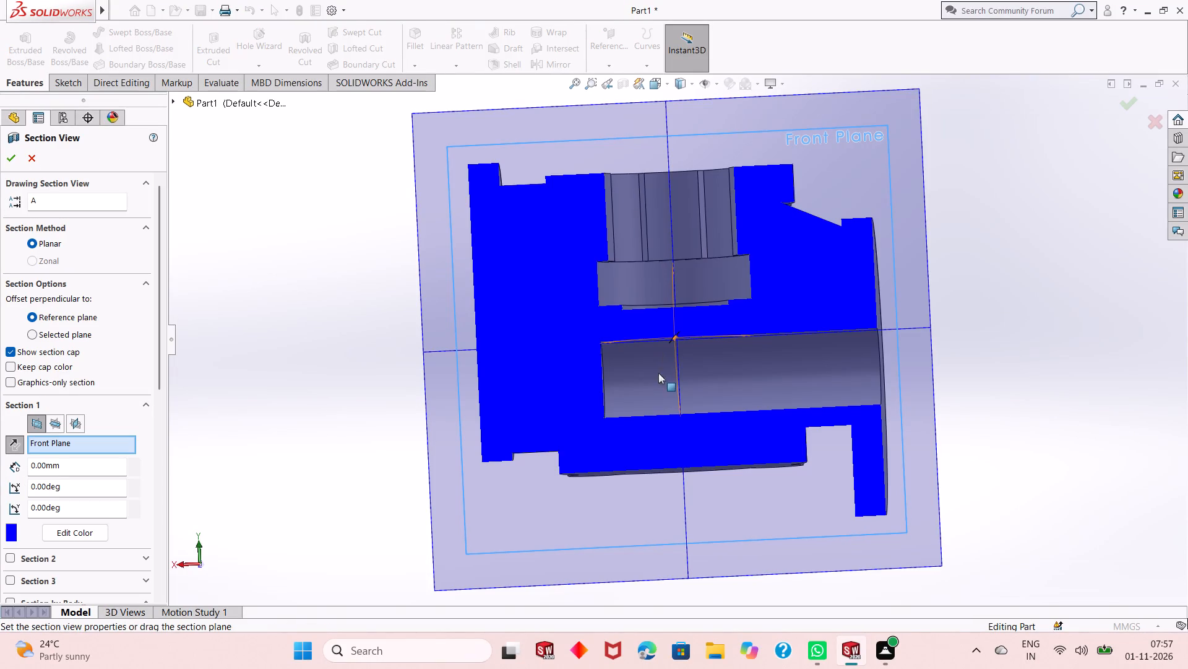
scroll(737, 346, "down", 3)
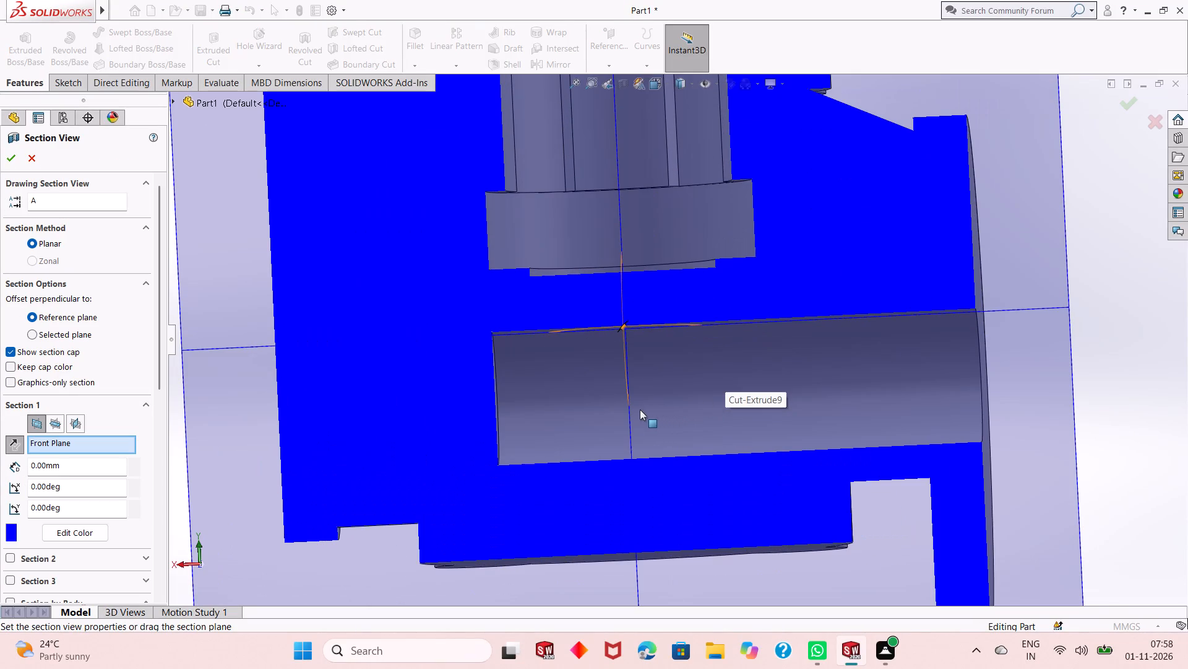
scroll(617, 361, "up", 4)
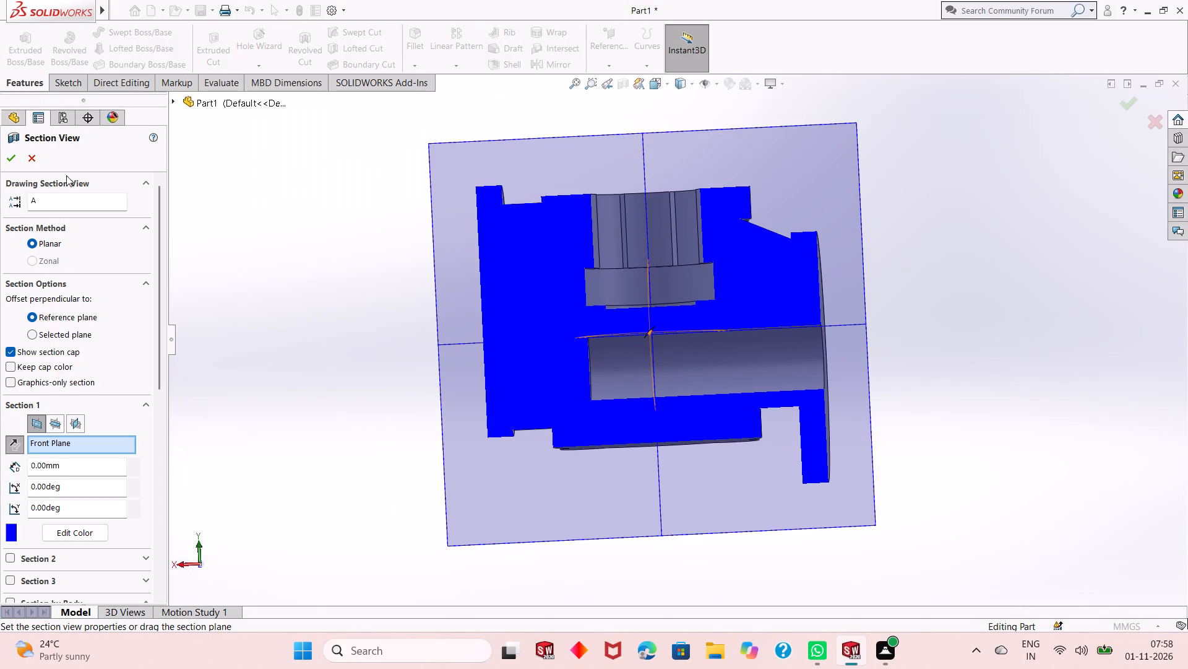
left_click(30, 163)
Sketch a circle about 22 mm in diameter on the central bore's circular floor, centred on the origin.
middle_click_drag(621, 237, 617, 497)
left_click(648, 331)
left_click(702, 302)
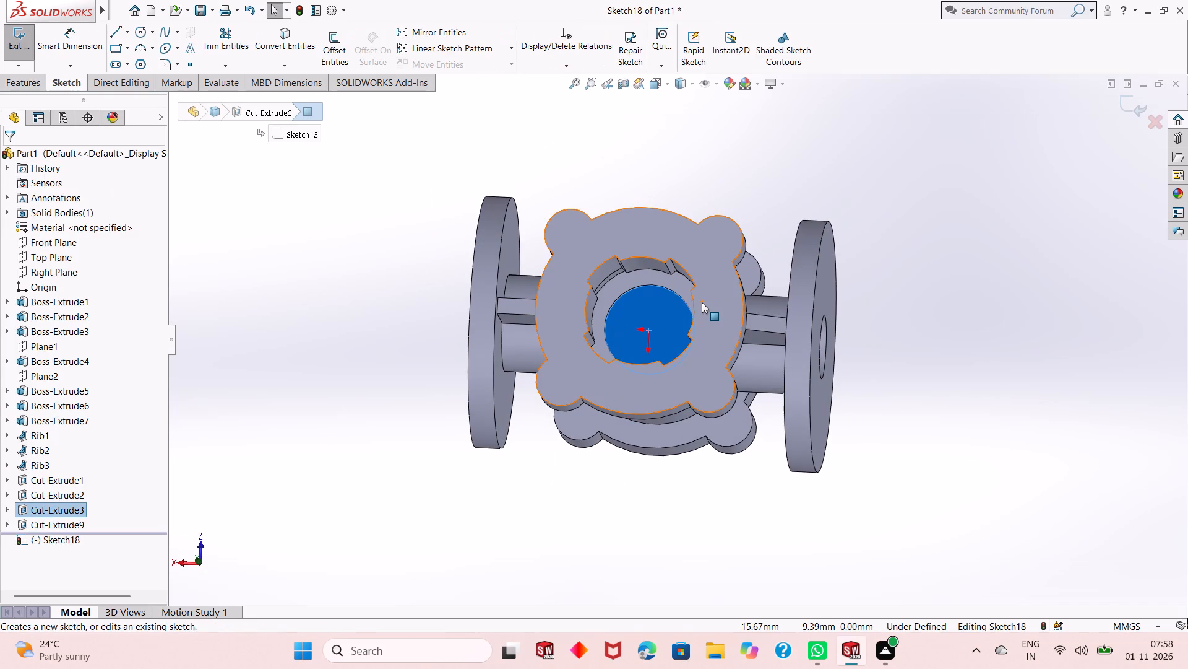
key("ctrl+8")
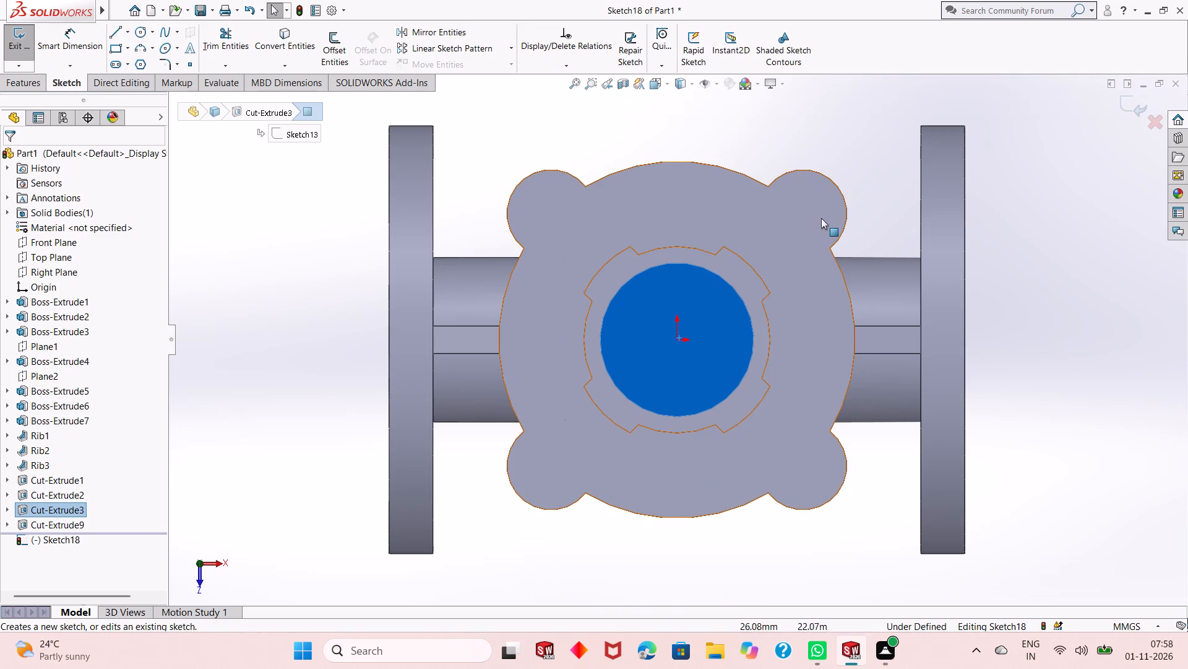
left_click(1025, 232)
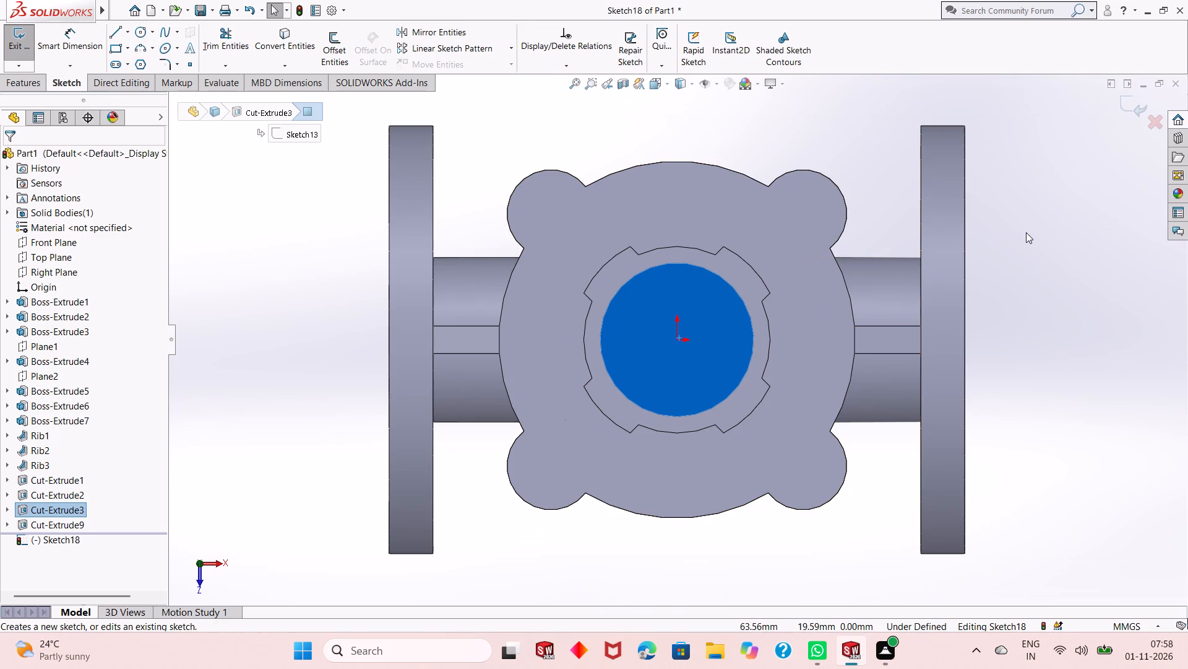
left_click(142, 32)
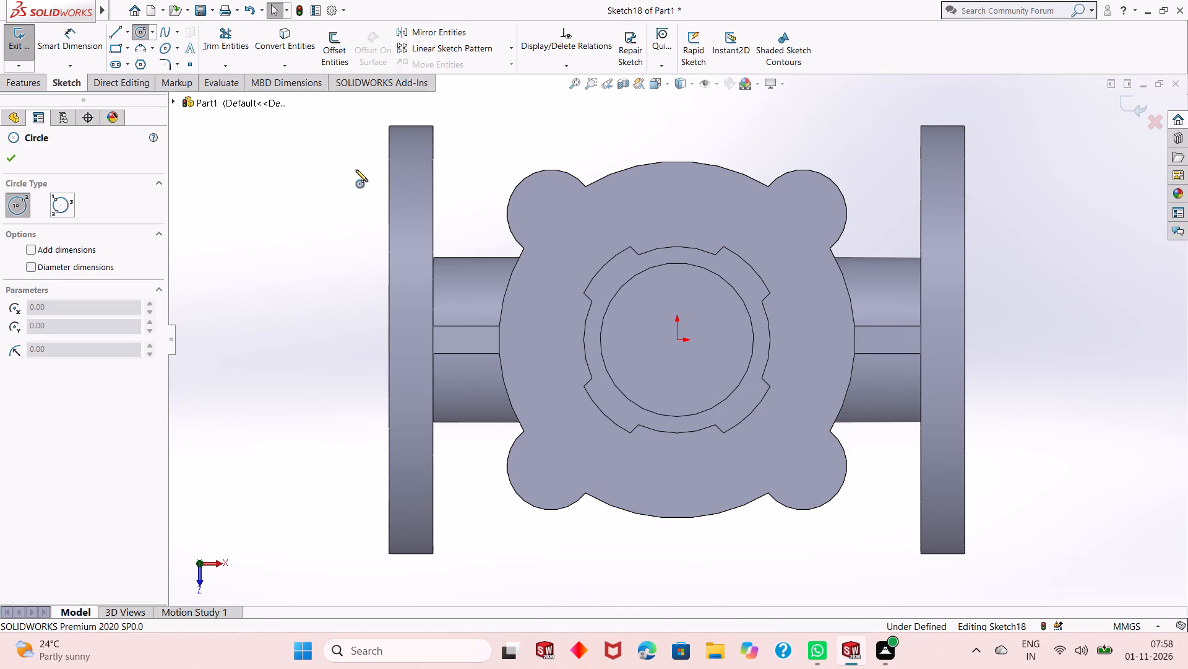
left_click(676, 339)
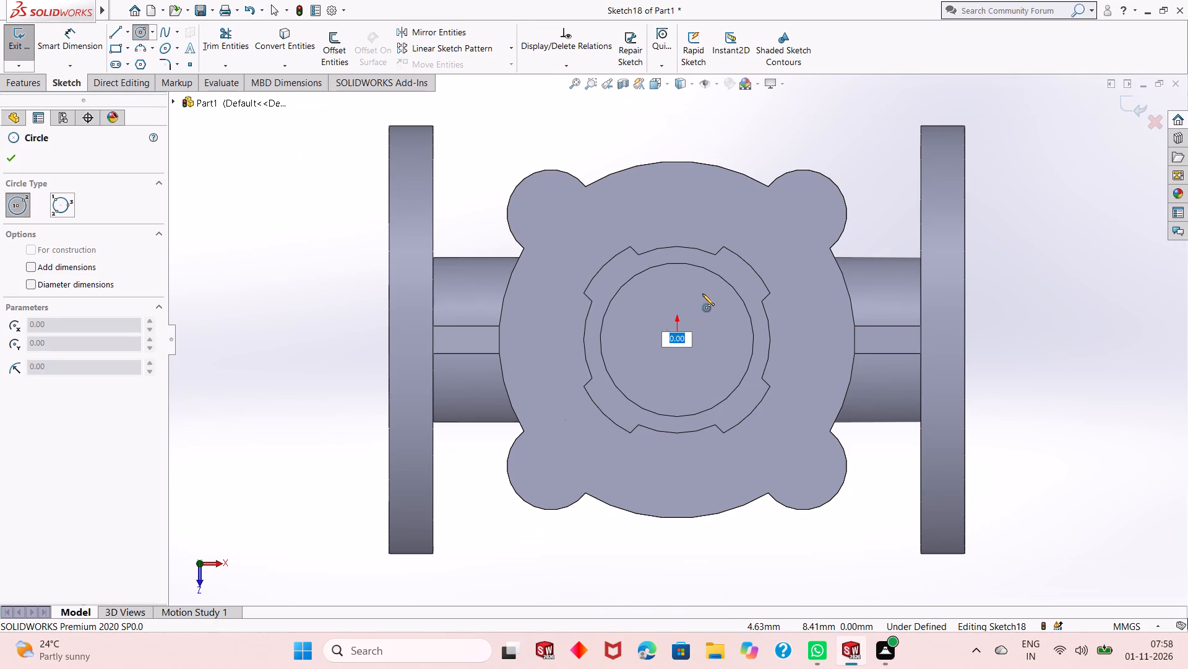
key("Escape")
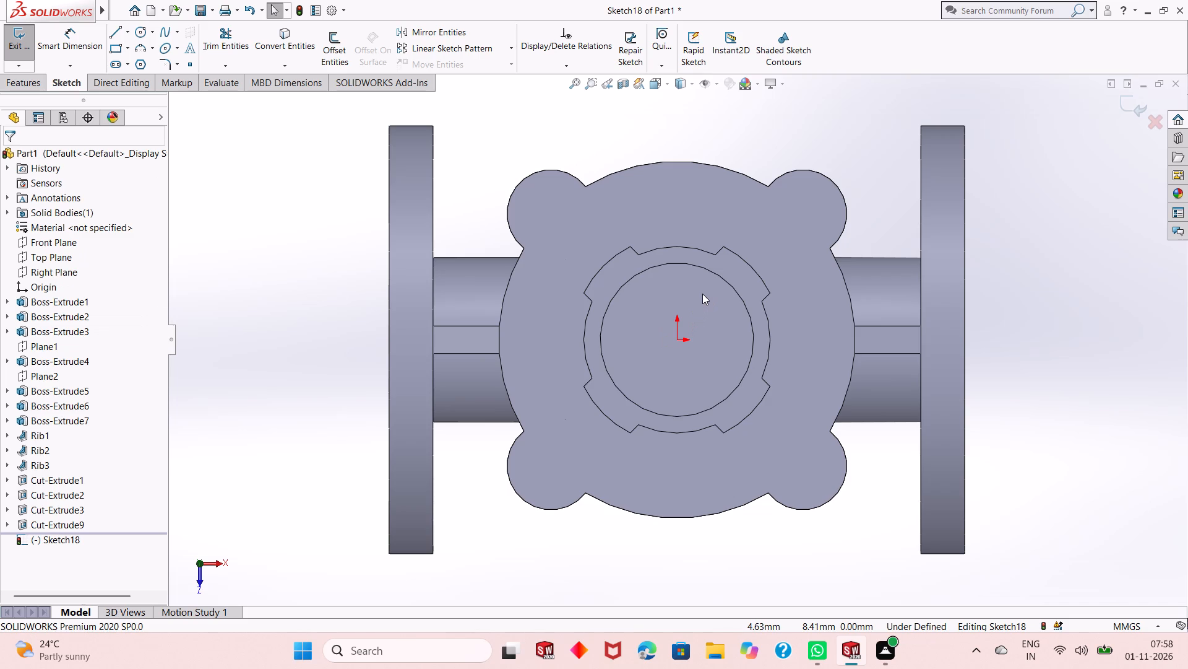
left_click(140, 33)
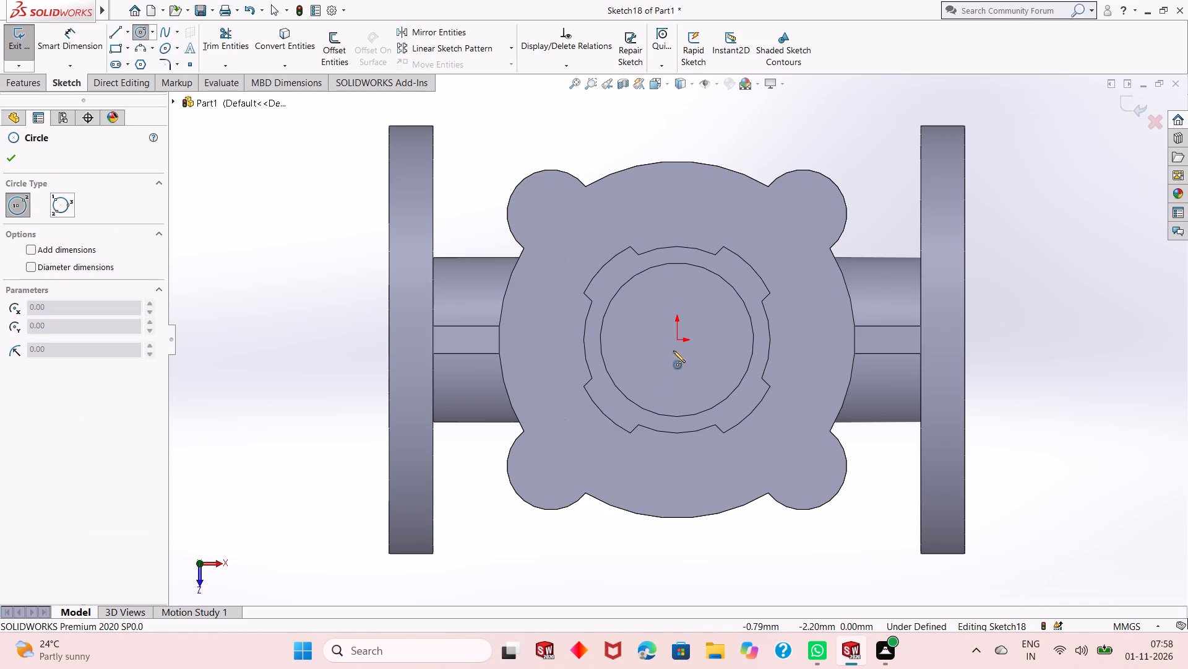
left_click(677, 340)
left_click(720, 297)
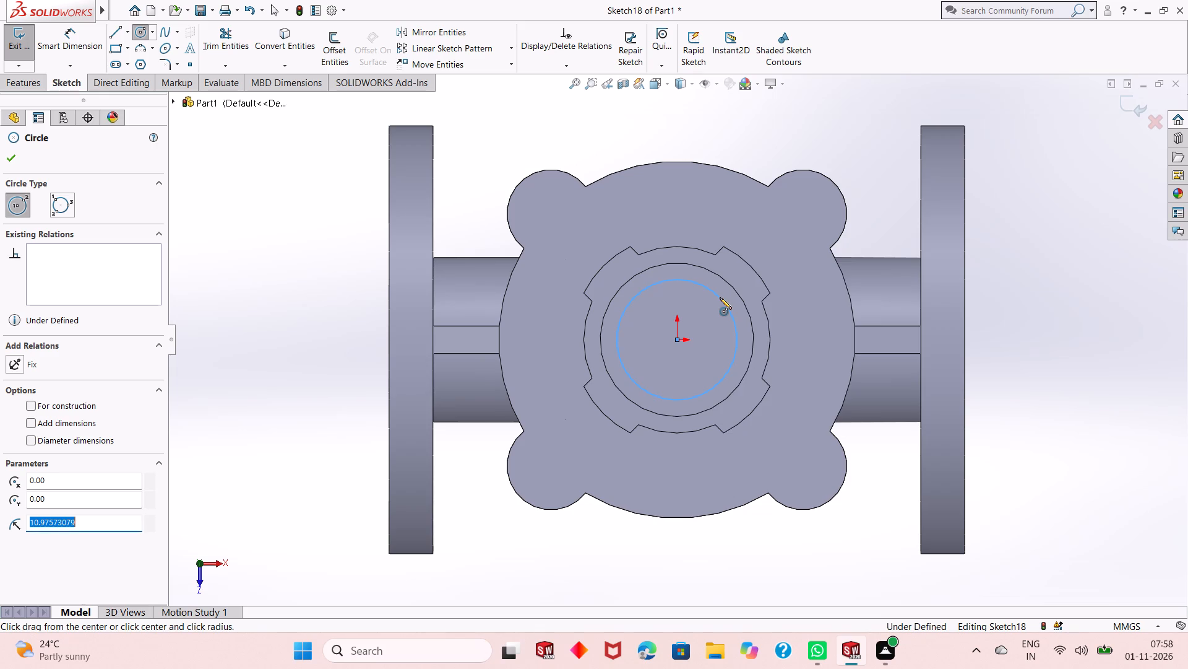
right_click(720, 297)
left_click(741, 301)
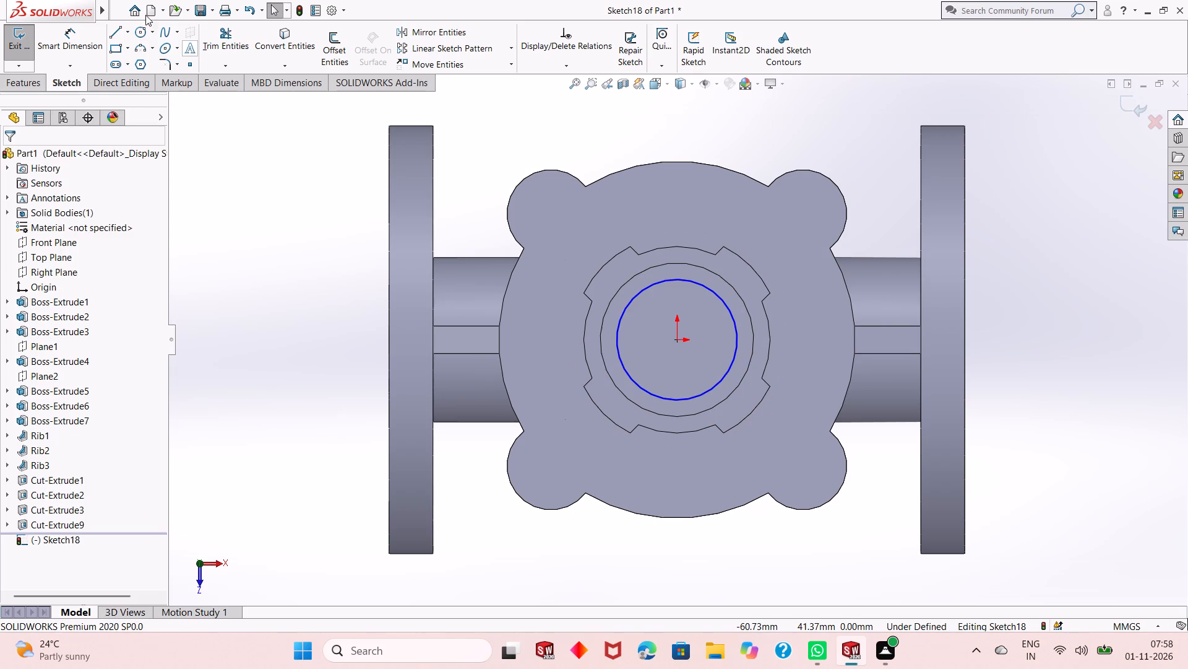
Dimension the circle on the central bore floor with a diameter of 20 mm.
left_click(77, 37)
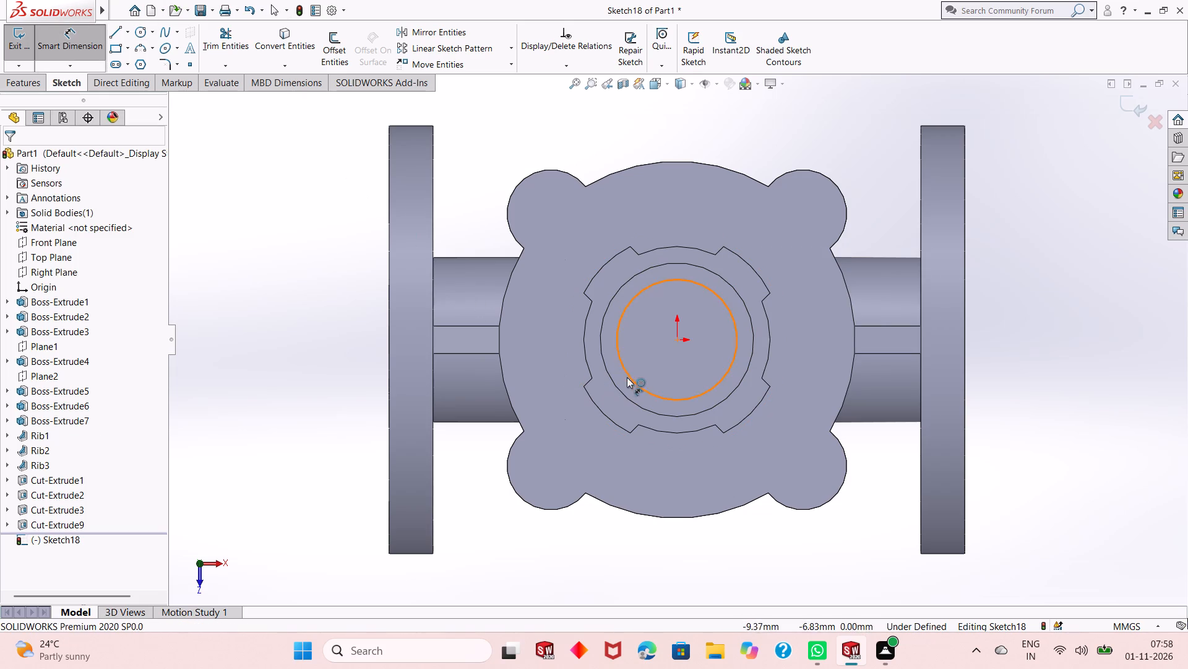
left_click(631, 377)
left_click(474, 467)
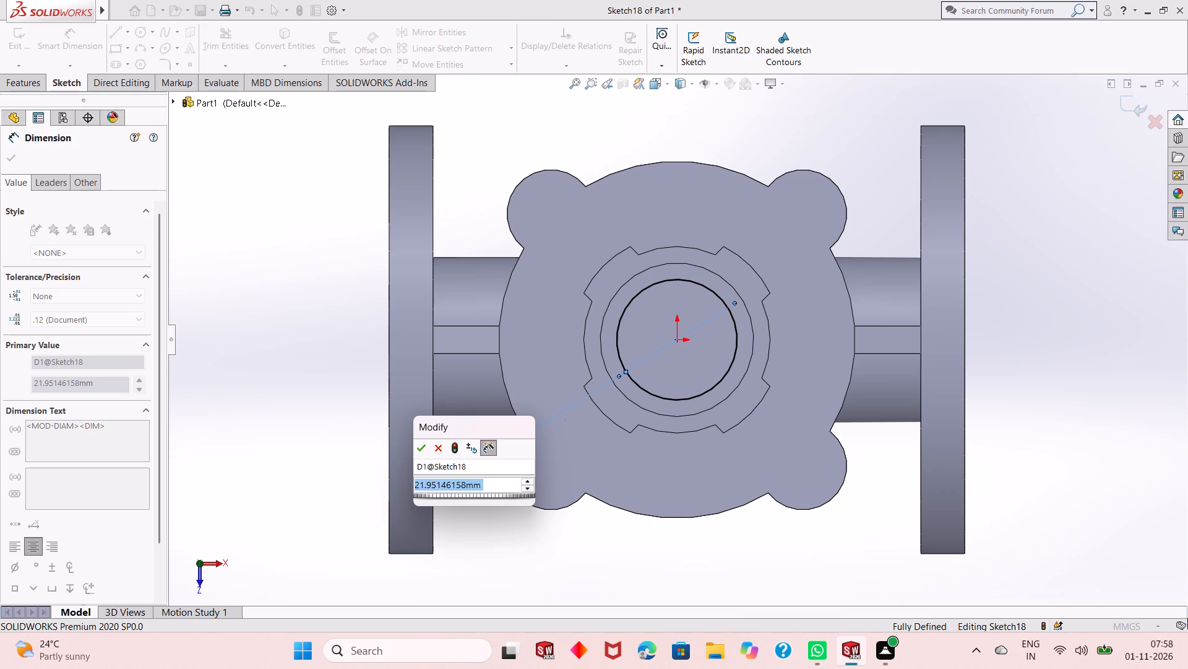
type("20")
key("Return")
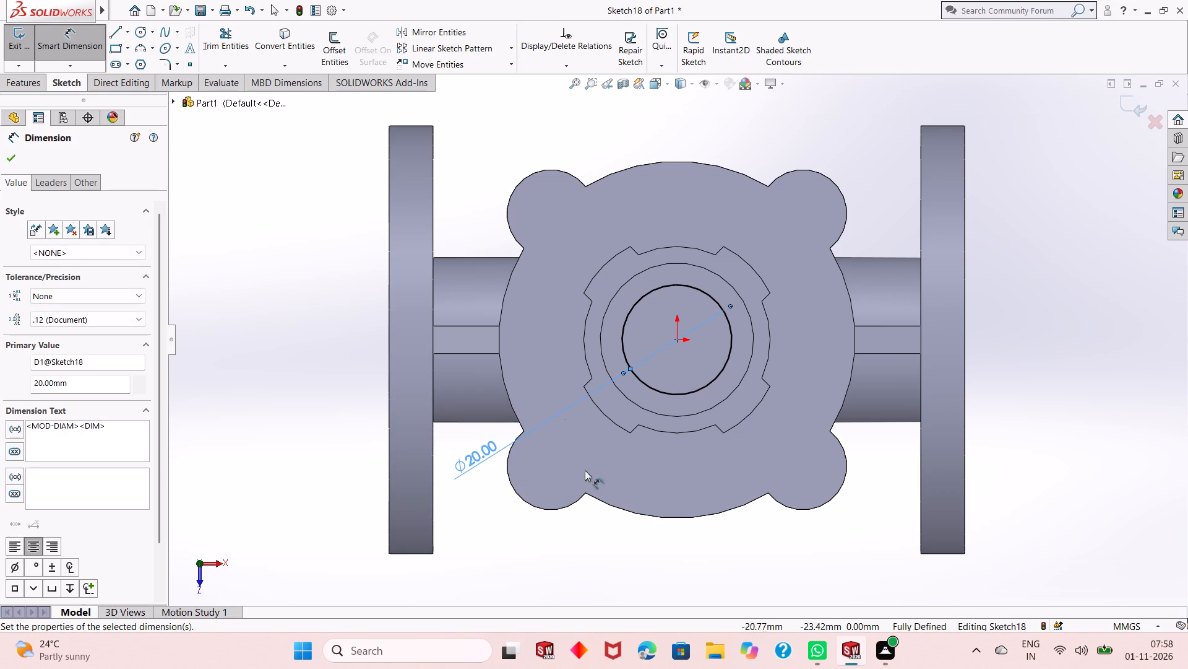
left_click(15, 157)
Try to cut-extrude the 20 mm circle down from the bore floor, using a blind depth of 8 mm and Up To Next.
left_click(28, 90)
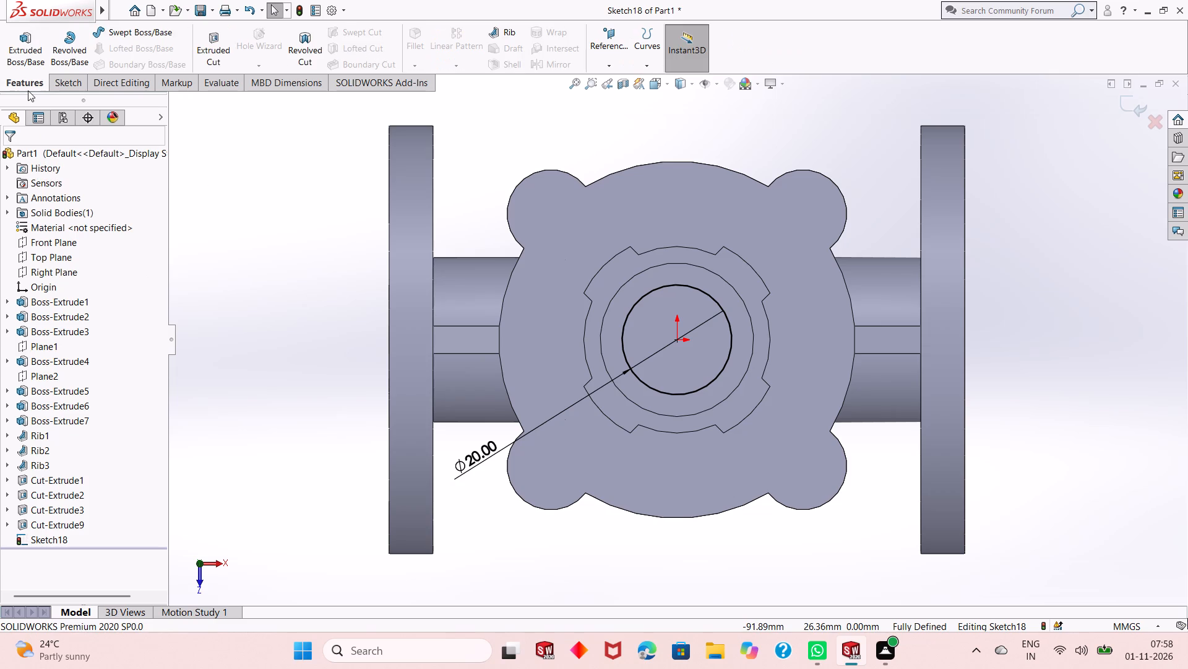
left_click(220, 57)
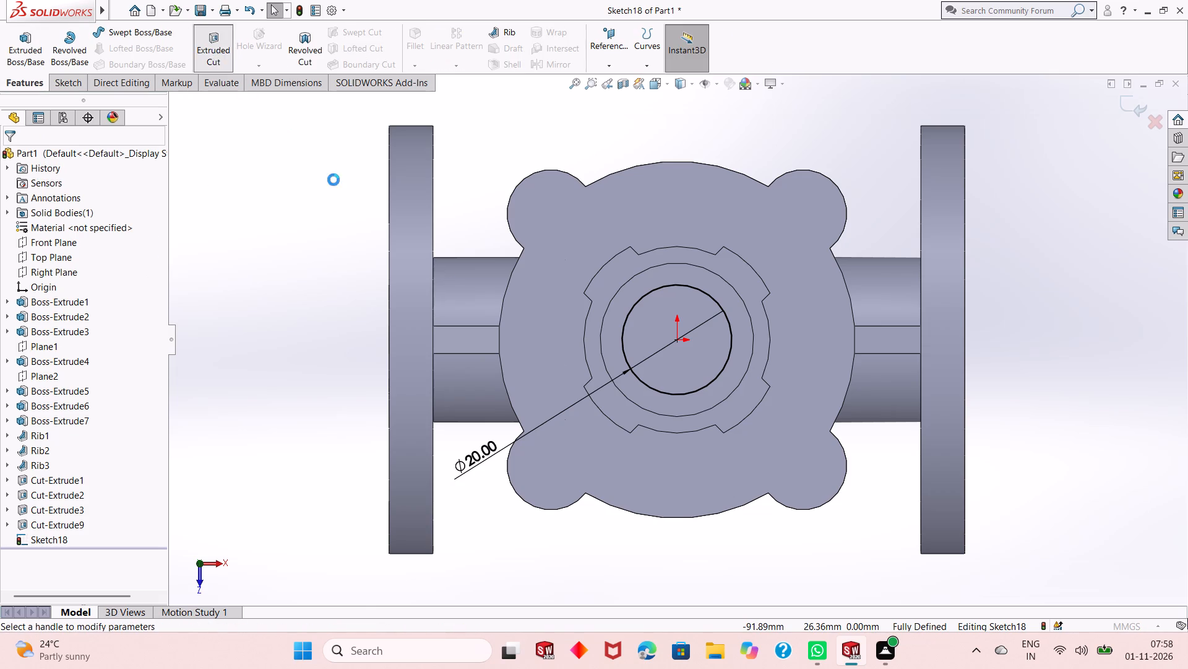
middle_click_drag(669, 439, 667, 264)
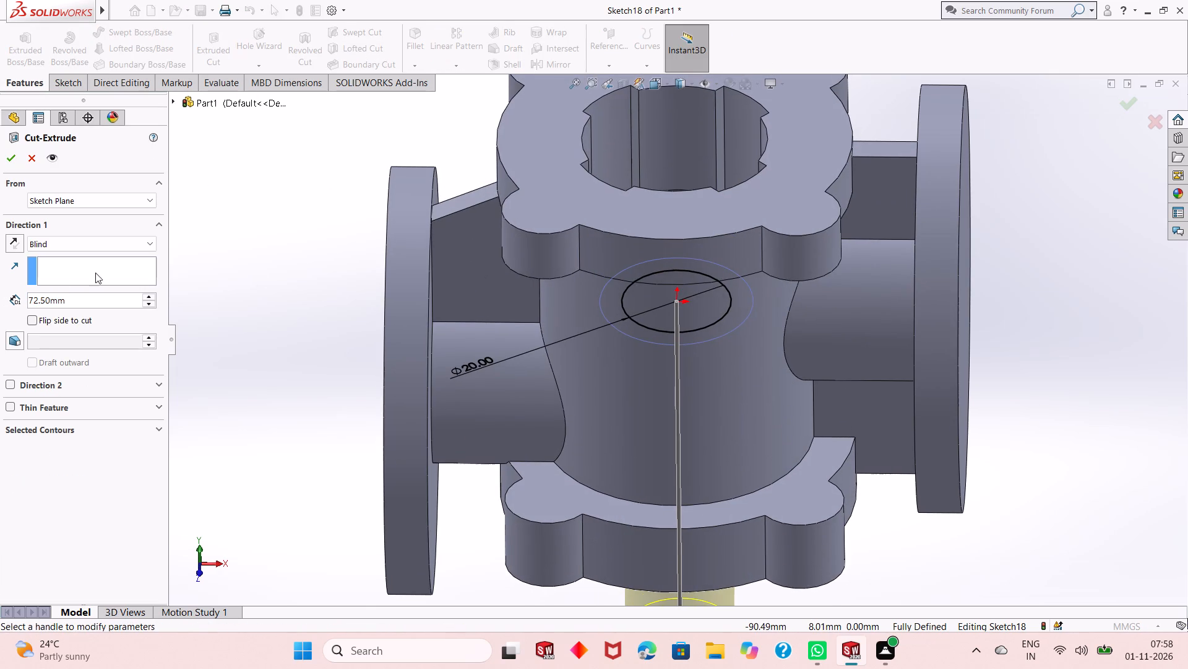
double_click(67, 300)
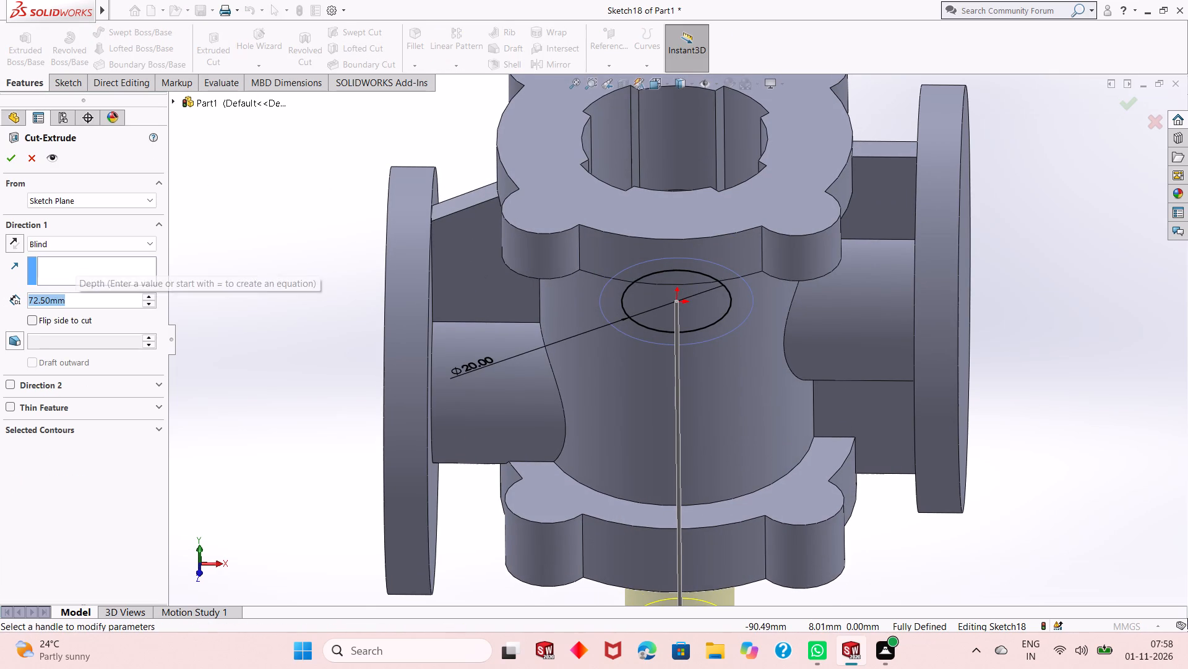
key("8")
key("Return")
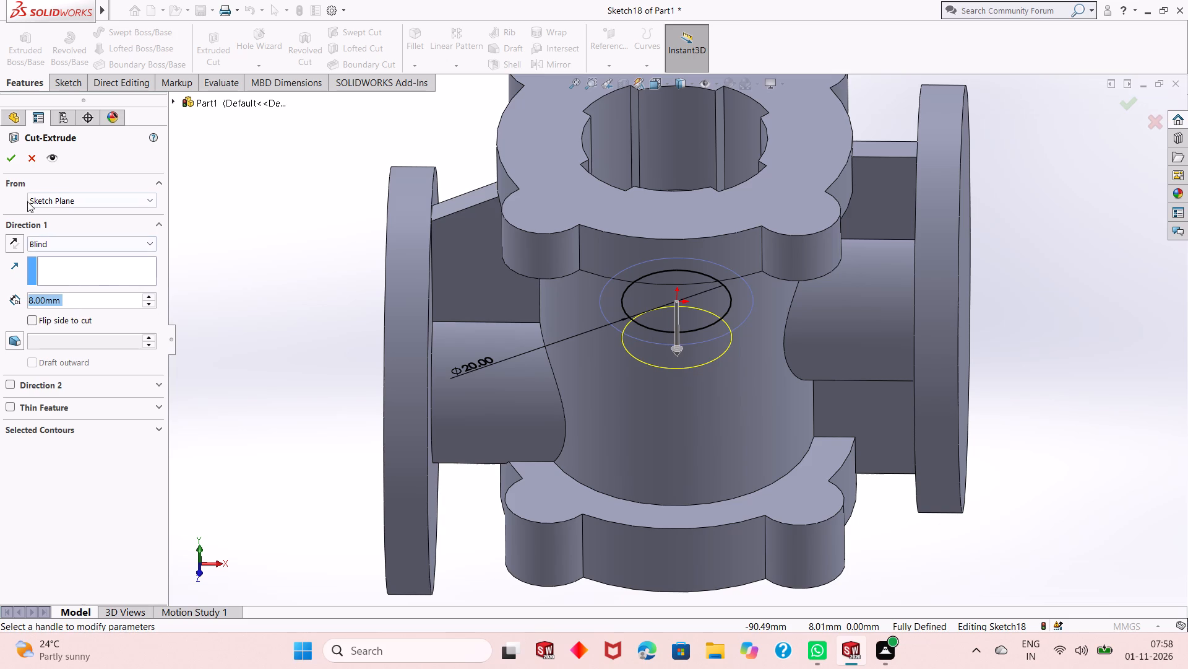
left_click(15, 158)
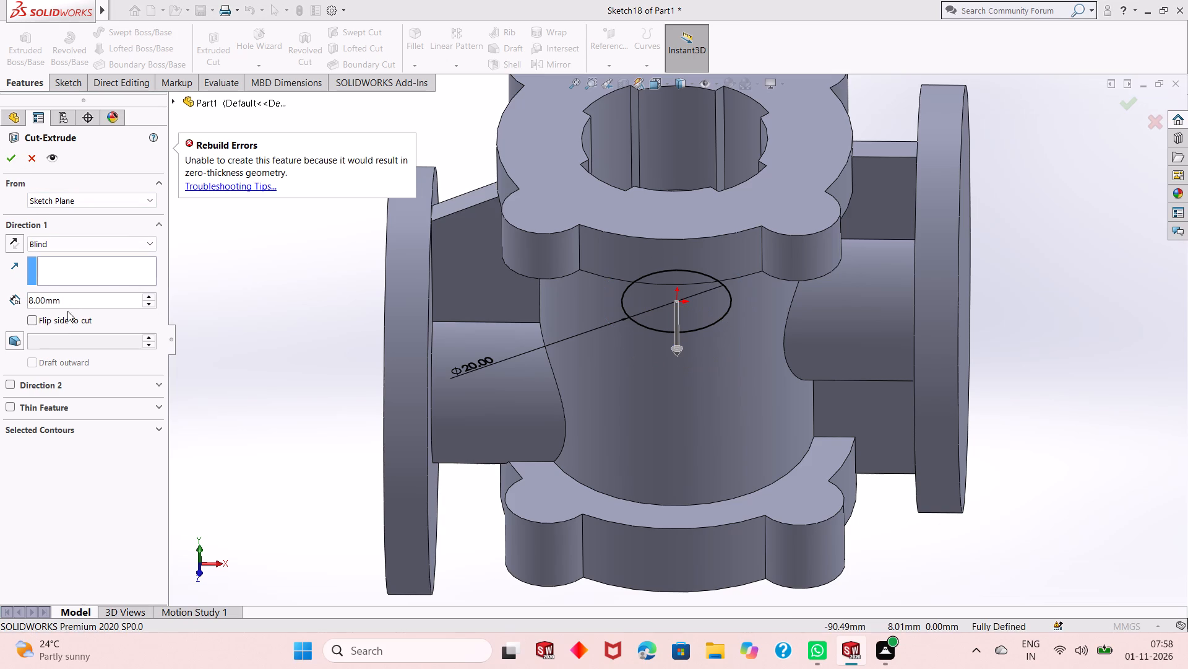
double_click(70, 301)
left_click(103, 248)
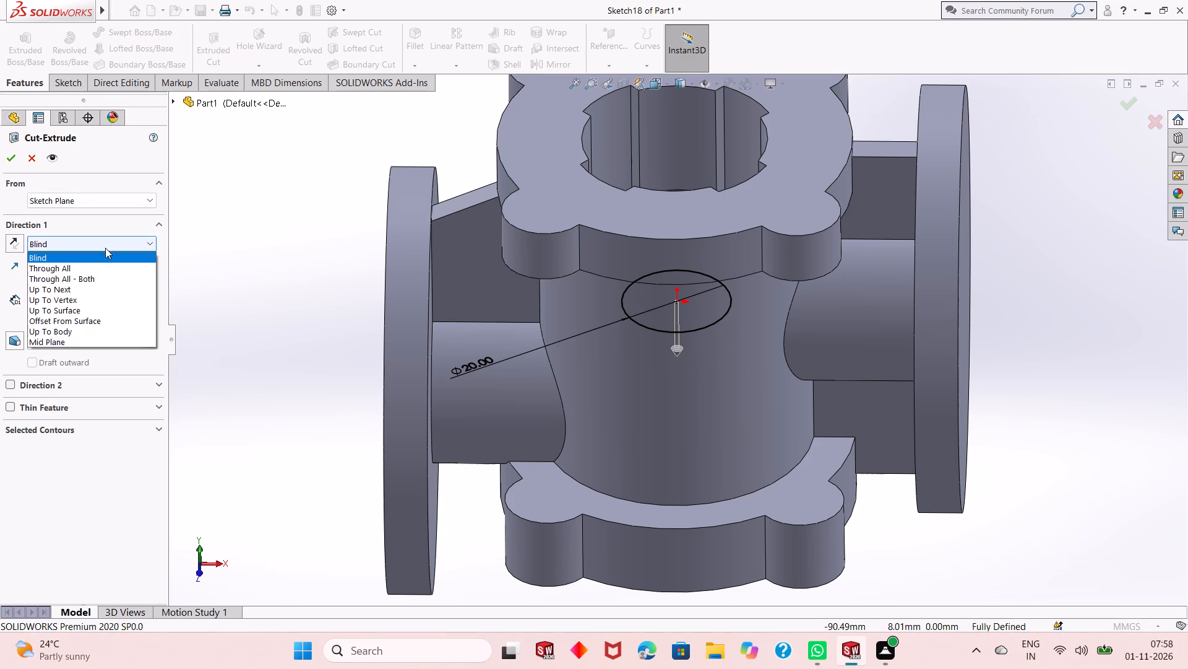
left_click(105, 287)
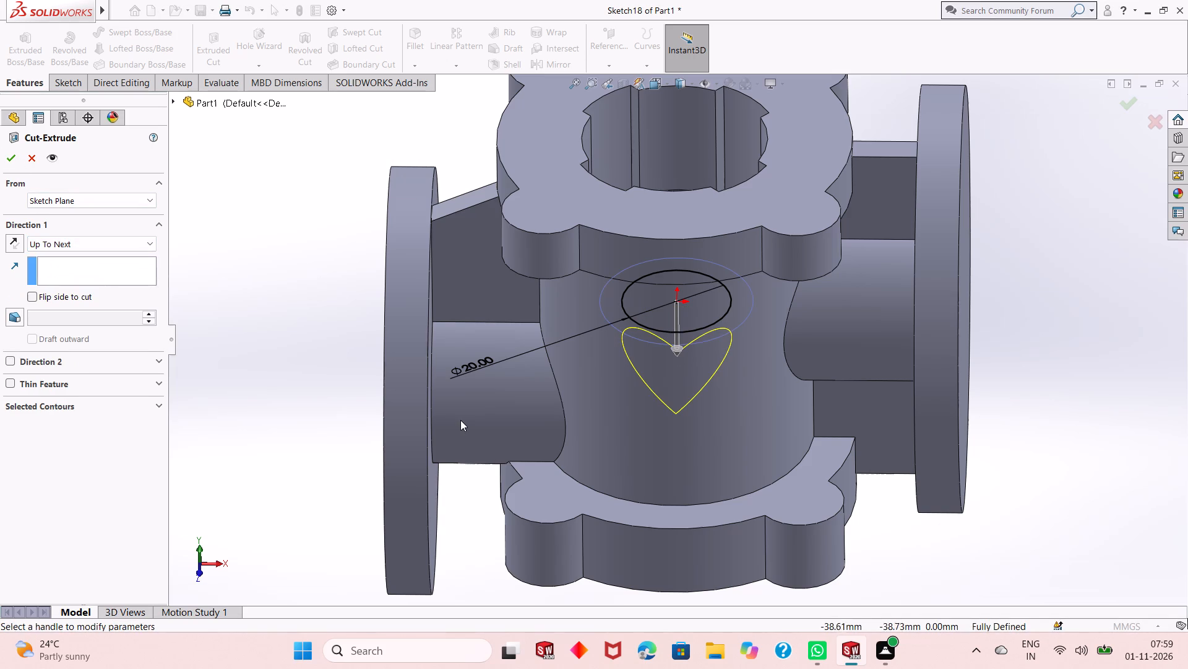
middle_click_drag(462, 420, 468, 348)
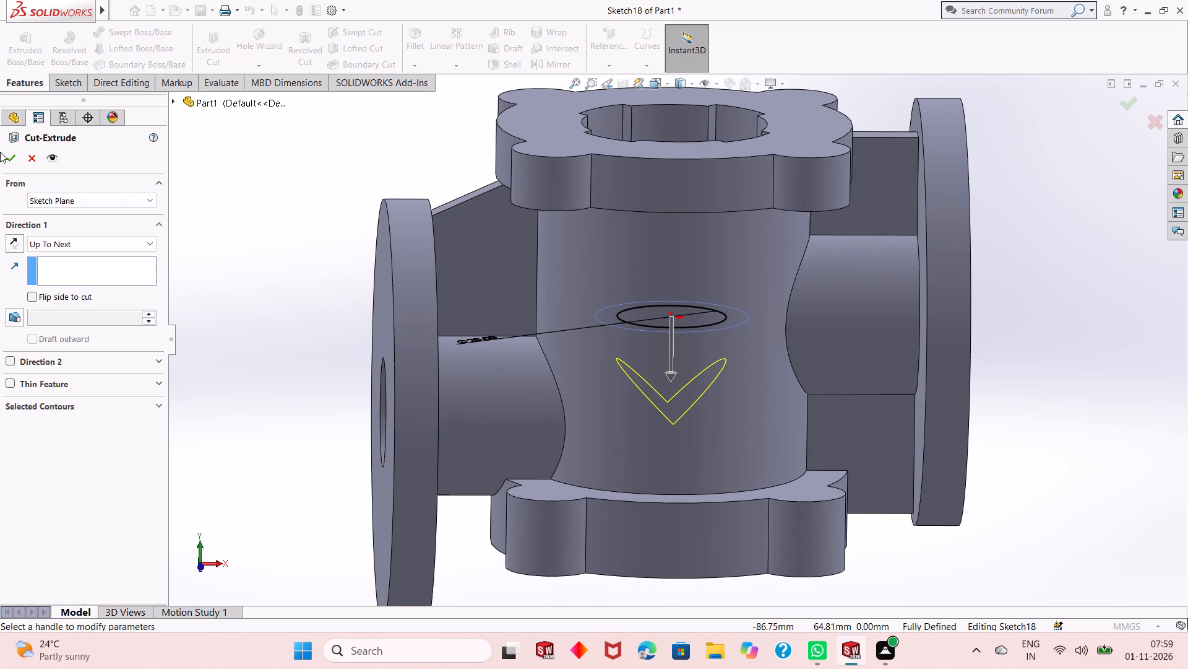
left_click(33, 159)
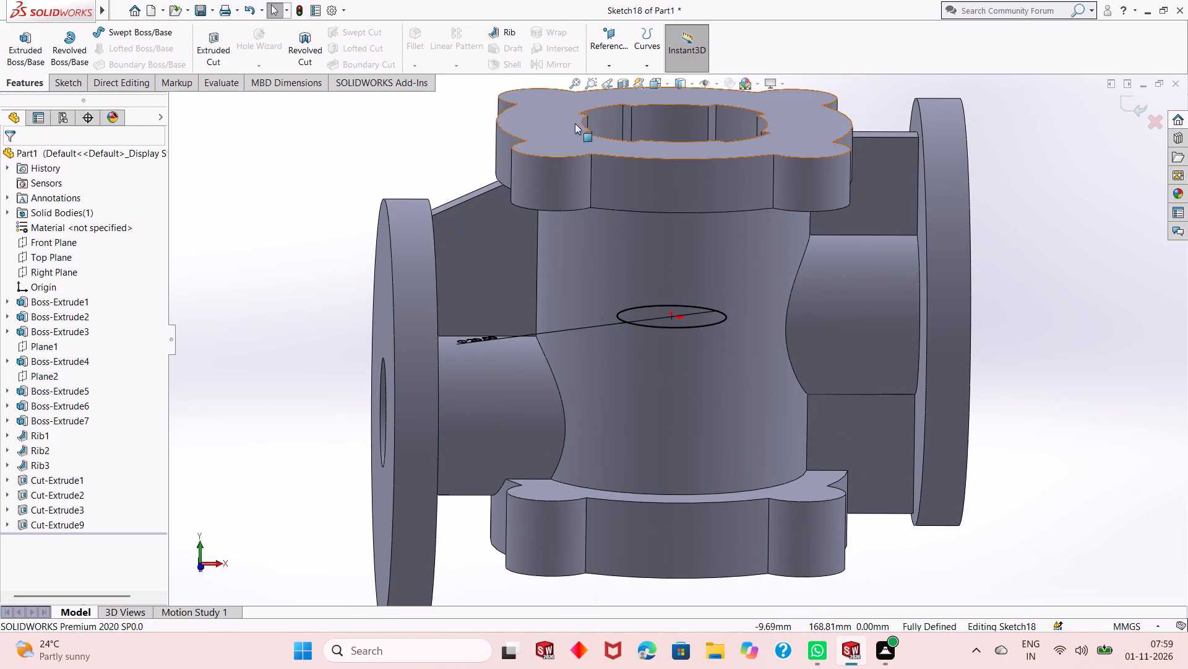
Apply a section view along the Front Plane and examine the 20 mm circle against the side flange bore below it.
left_click(628, 89)
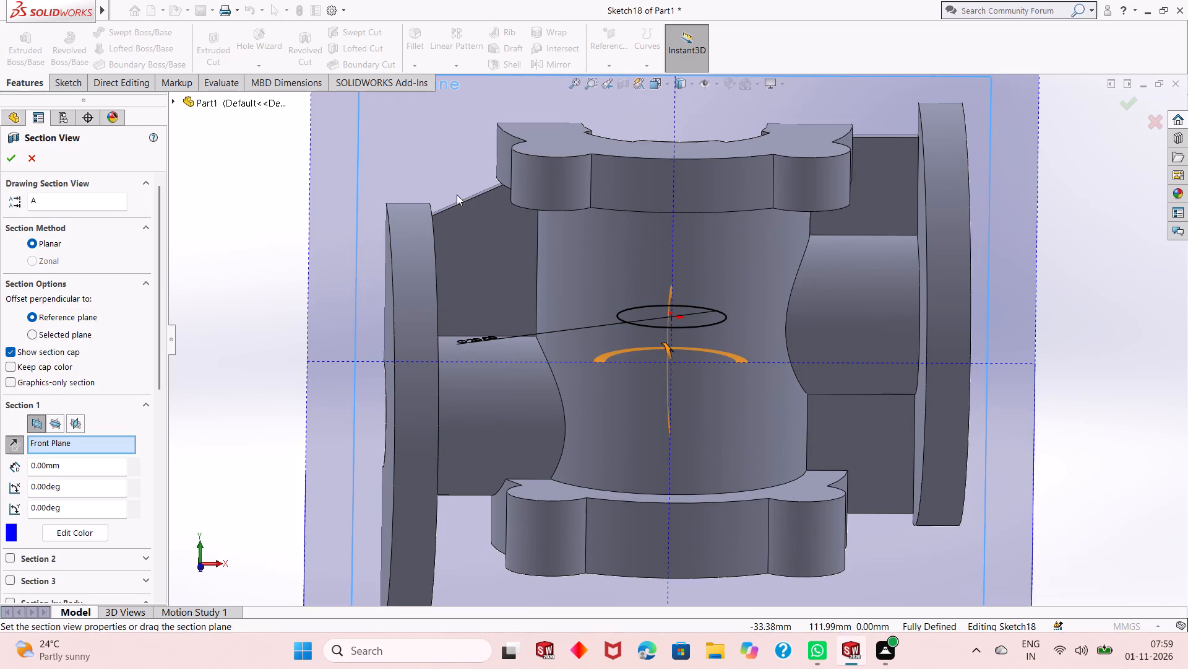
scroll(469, 225, "up", 3)
middle_click_drag(473, 229, 736, 239)
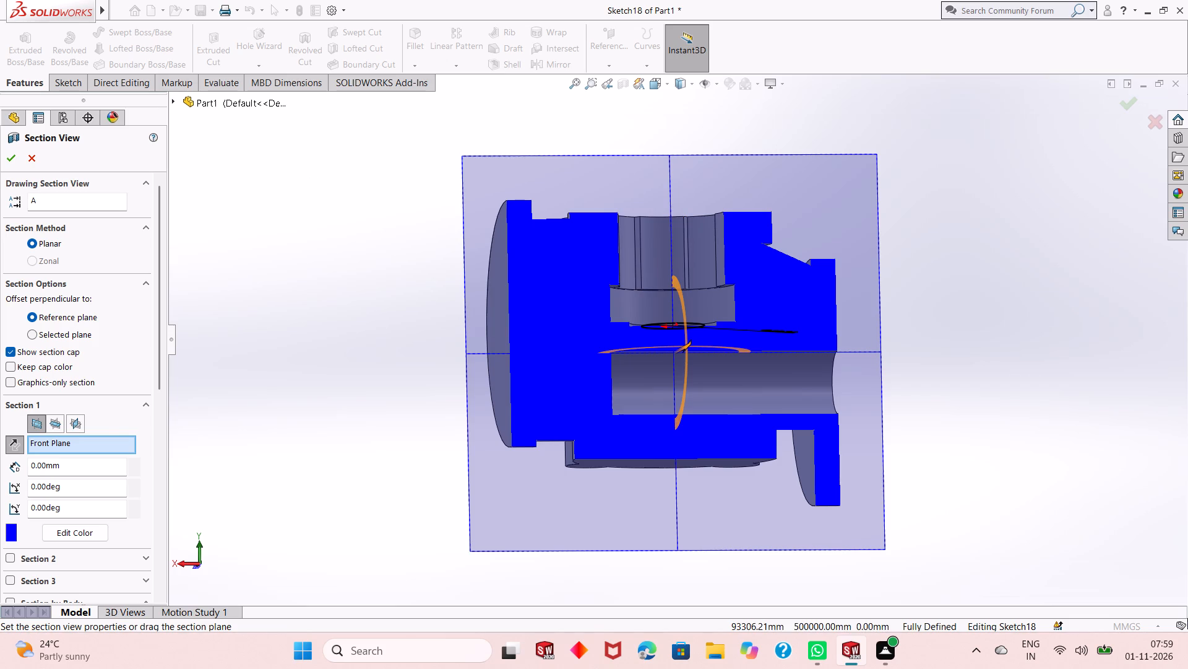
left_click(9, 159)
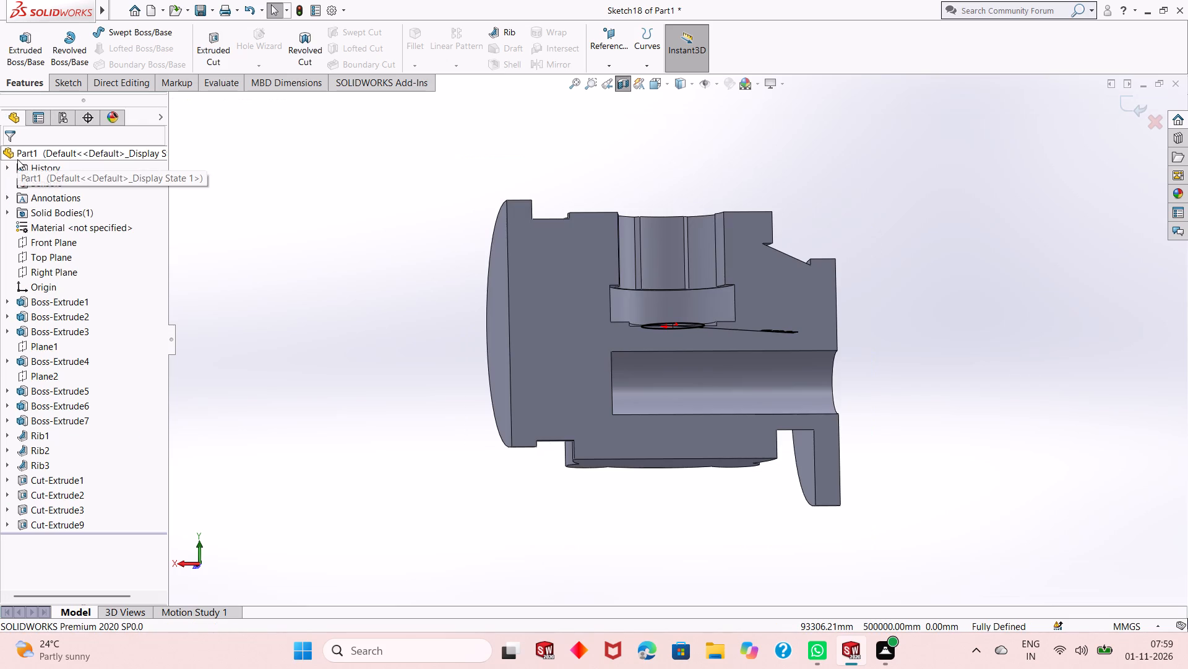
key("ctrl+8")
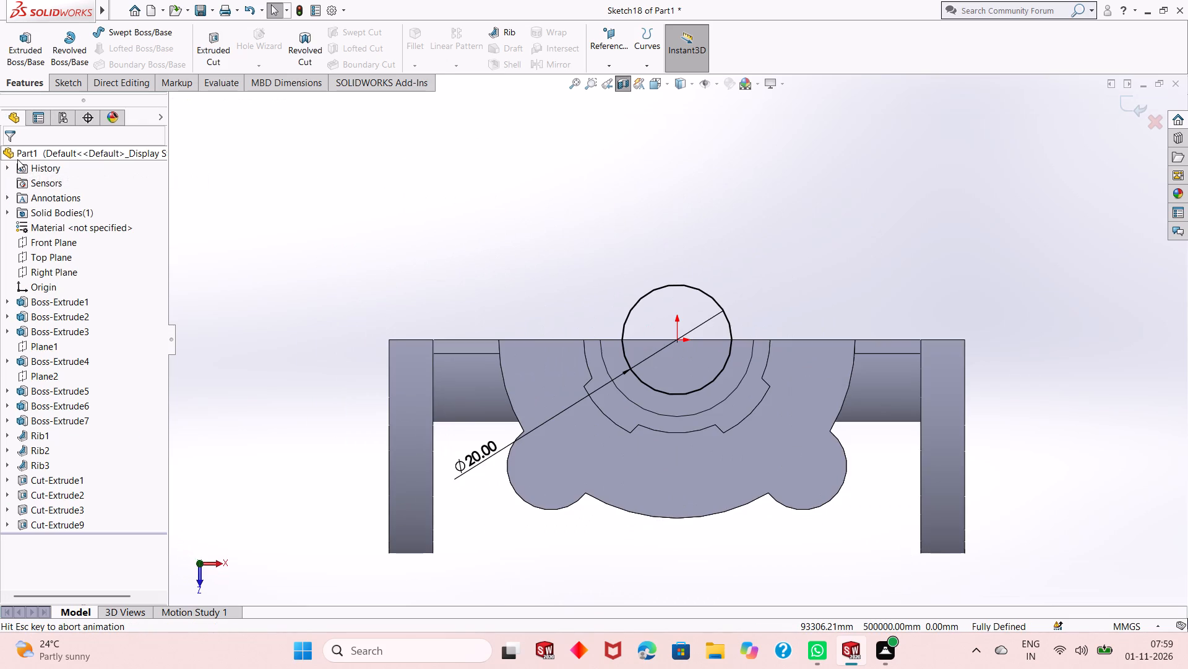
key("ctrl+8")
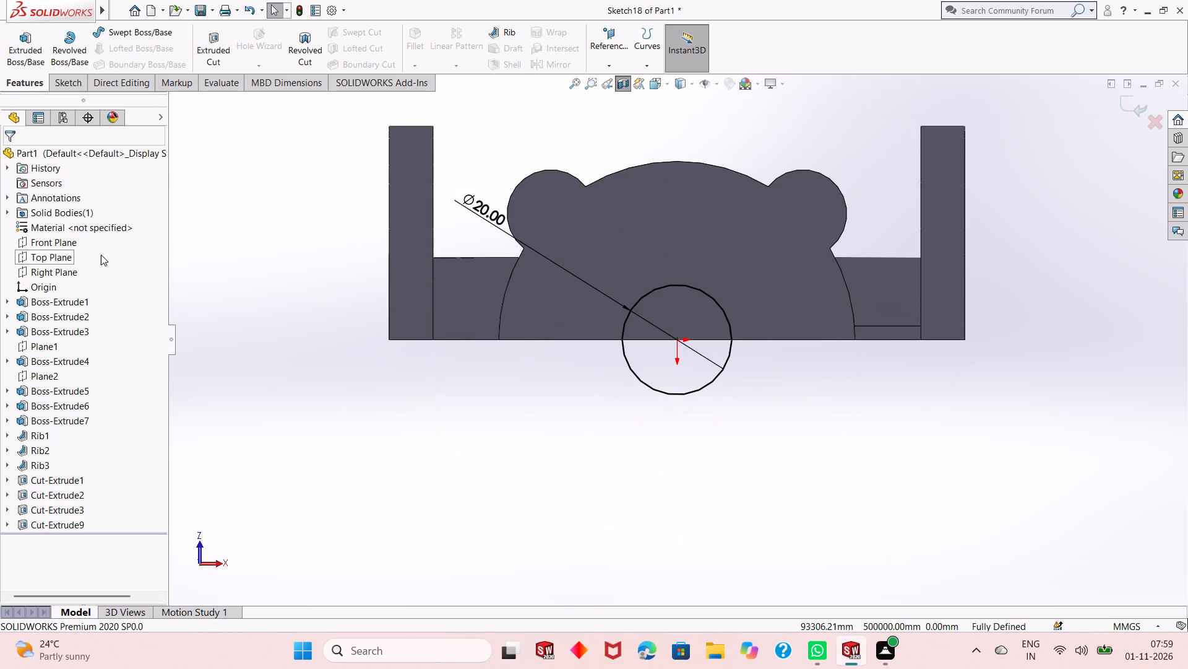
middle_click_drag(507, 304, 525, 170)
middle_click_drag(445, 434, 449, 432)
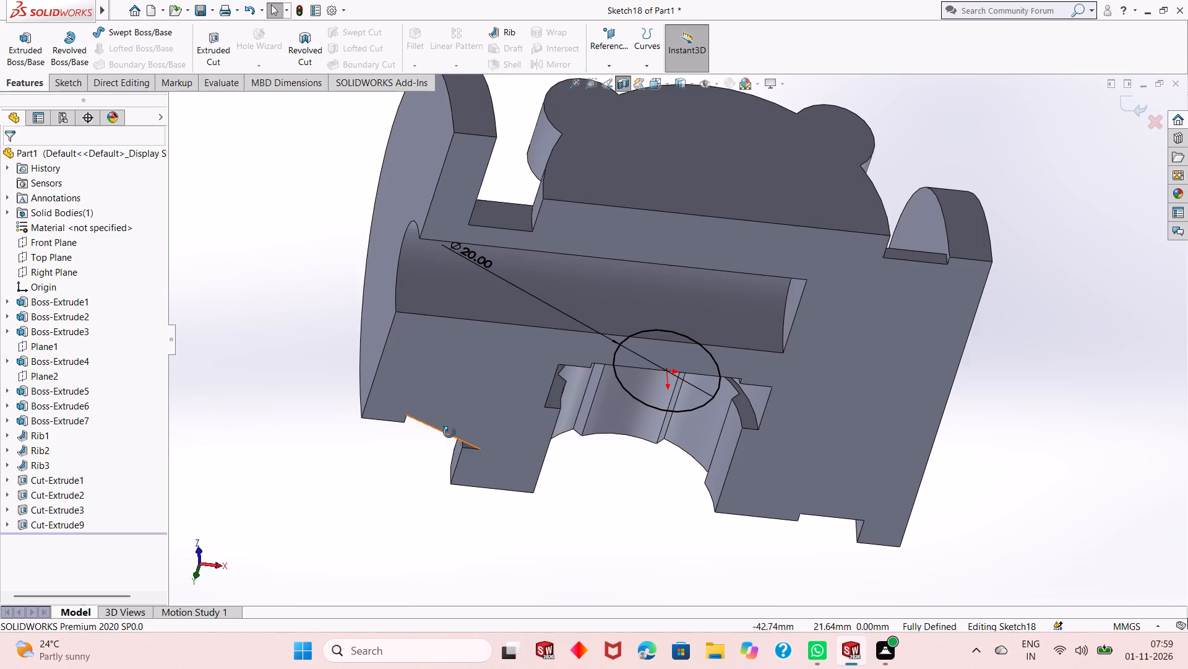
middle_click_drag(449, 432, 666, 292)
scroll(429, 468, "up", 4)
middle_click_drag(453, 550, 406, 304)
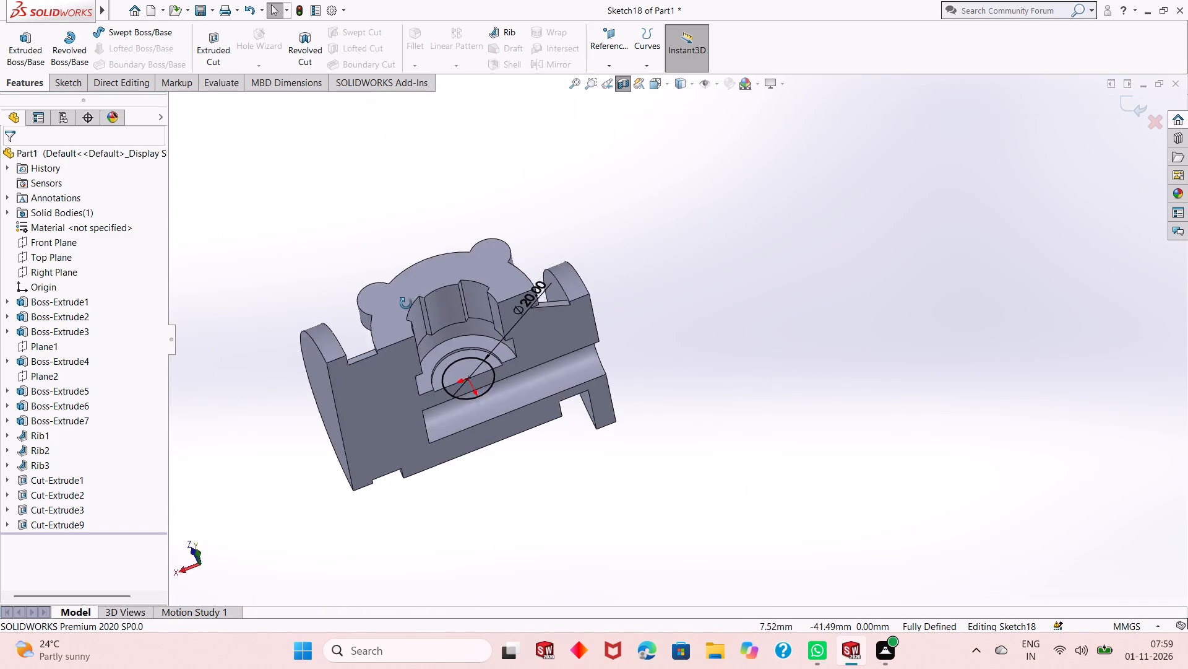
middle_click_drag(406, 304, 395, 281)
scroll(429, 409, "up", 2)
middle_click_drag(504, 406, 497, 287)
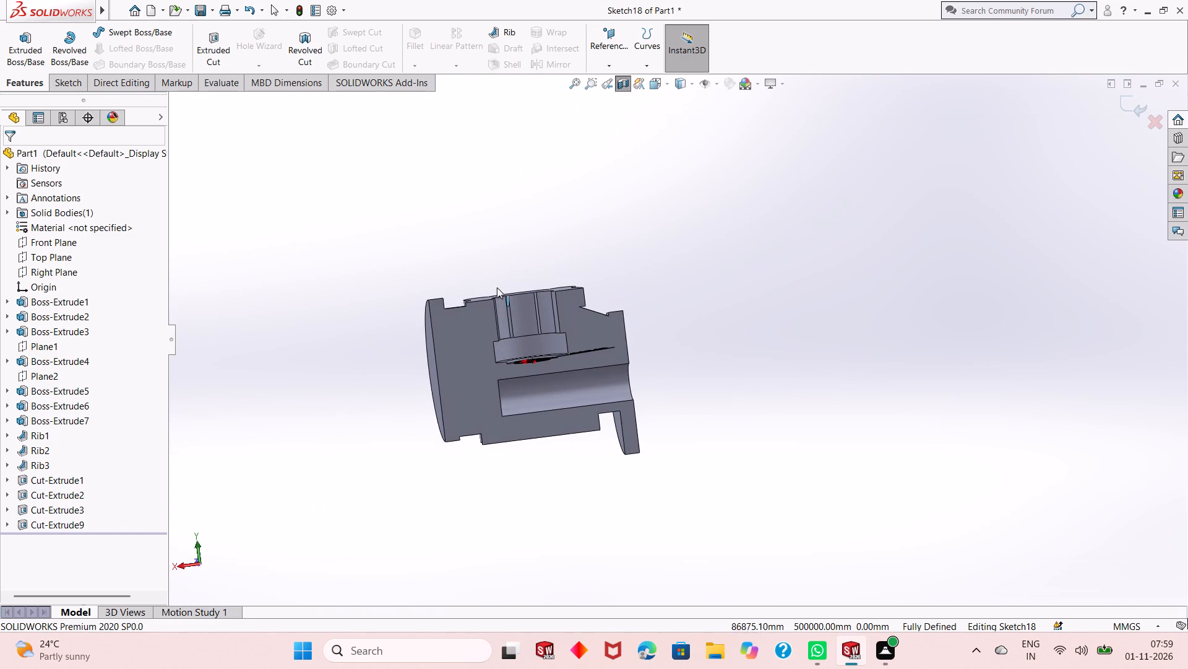
scroll(524, 357, "down", 2)
middle_click_drag(533, 412, 541, 424)
scroll(573, 357, "down", 5)
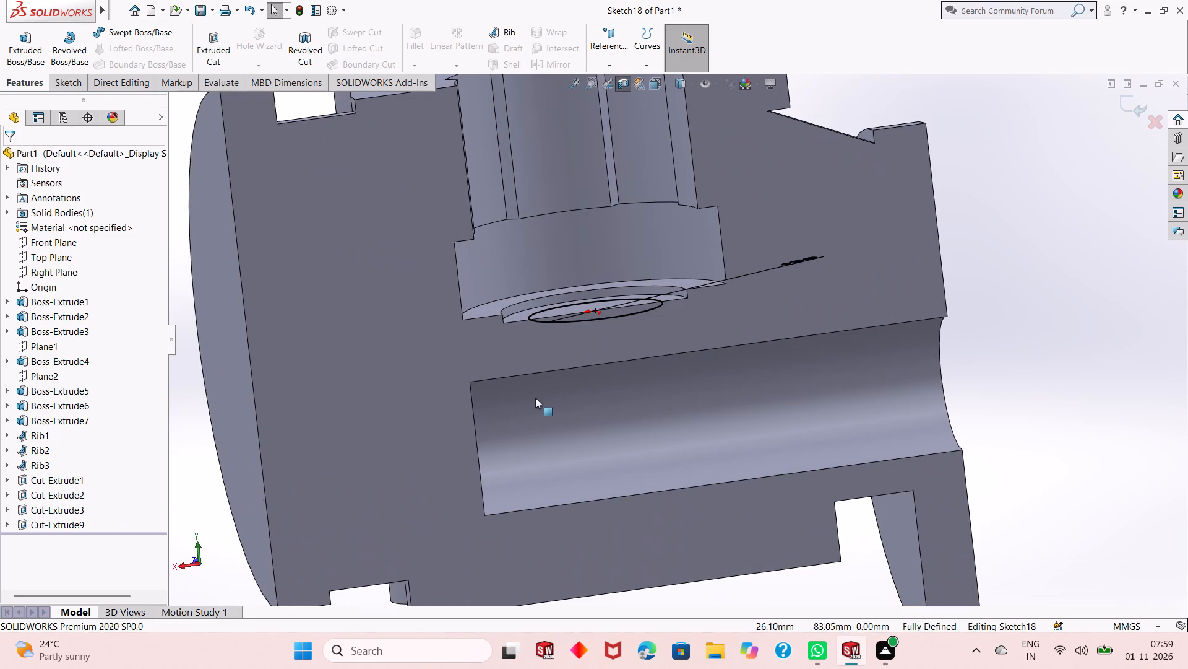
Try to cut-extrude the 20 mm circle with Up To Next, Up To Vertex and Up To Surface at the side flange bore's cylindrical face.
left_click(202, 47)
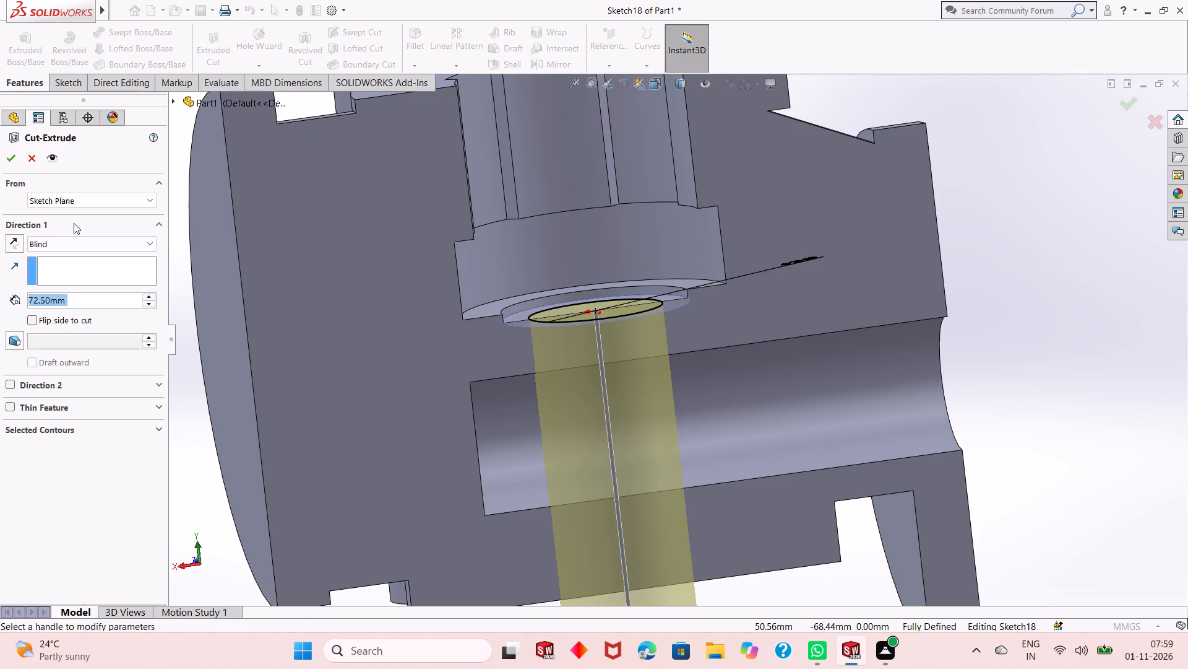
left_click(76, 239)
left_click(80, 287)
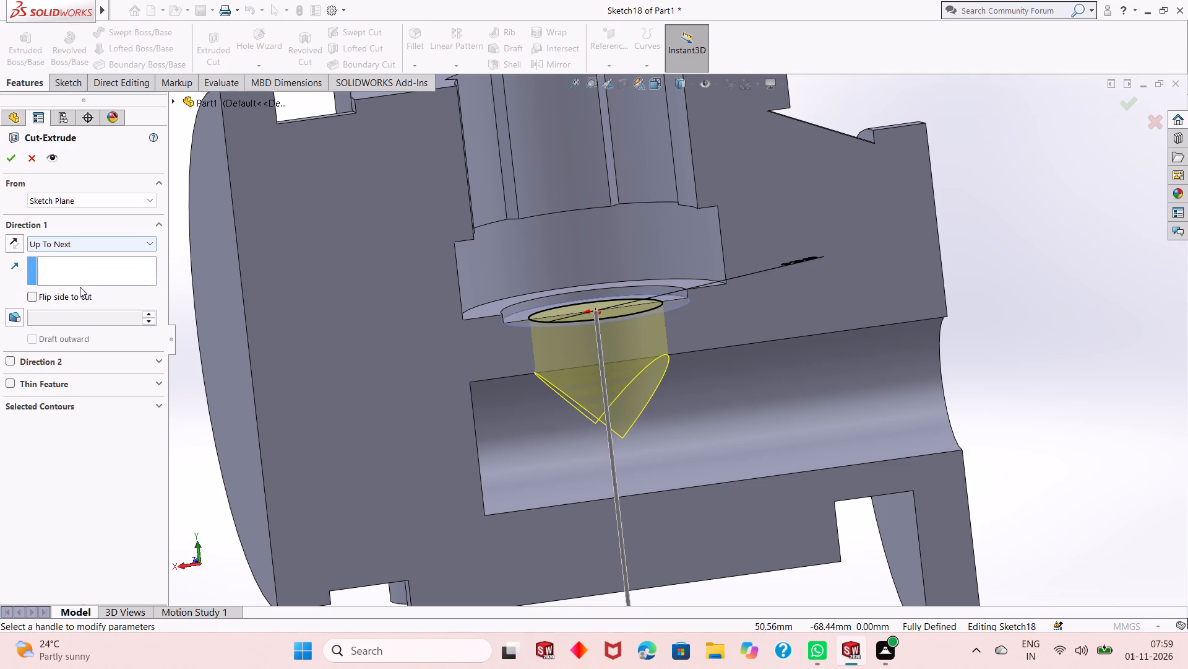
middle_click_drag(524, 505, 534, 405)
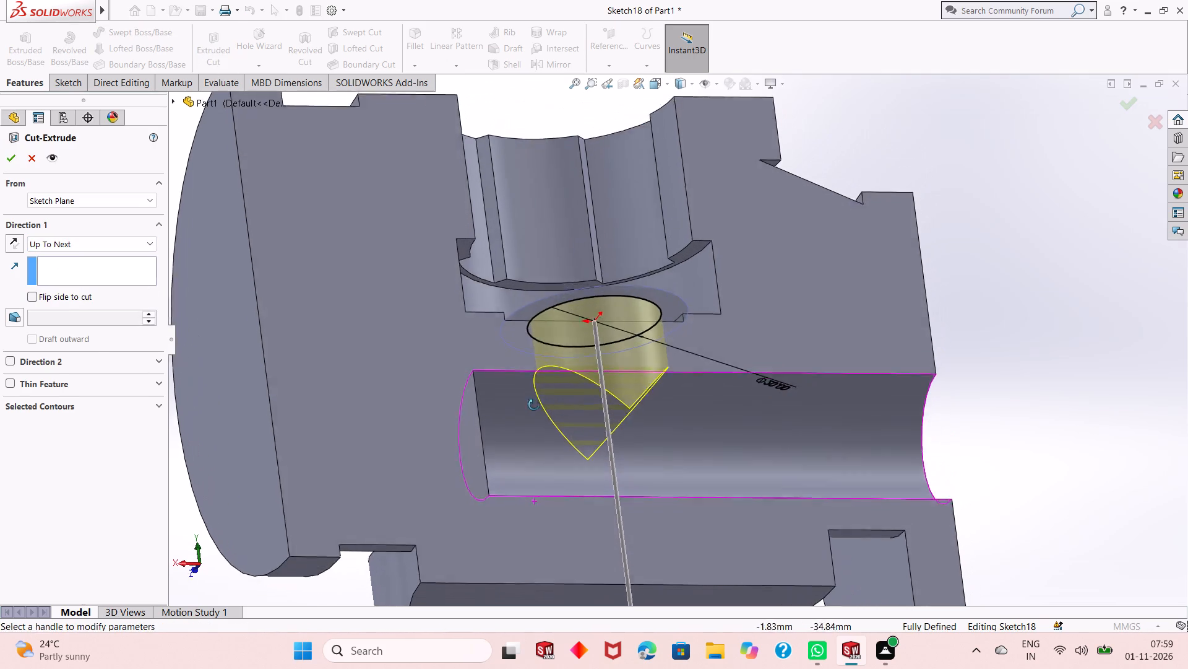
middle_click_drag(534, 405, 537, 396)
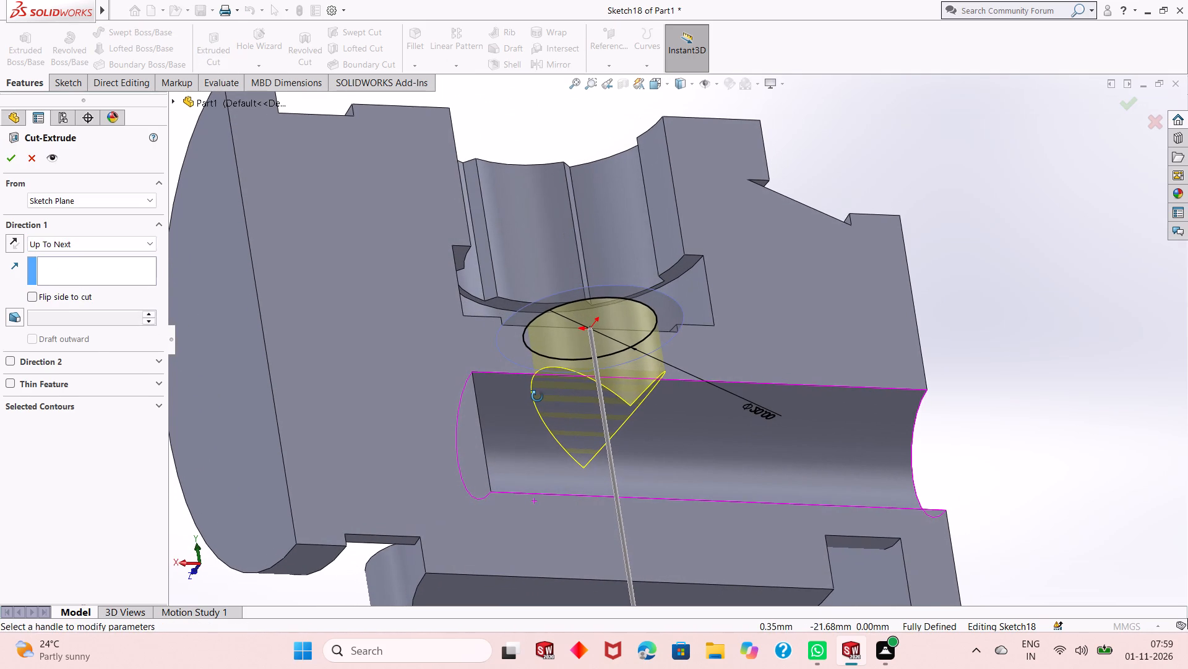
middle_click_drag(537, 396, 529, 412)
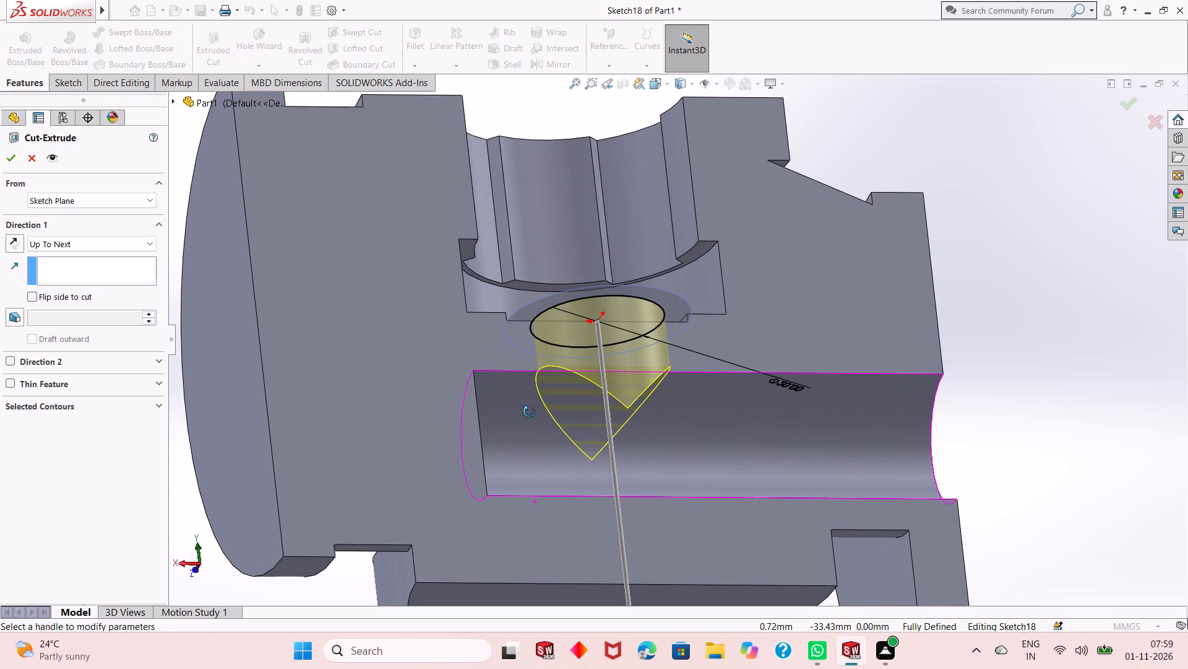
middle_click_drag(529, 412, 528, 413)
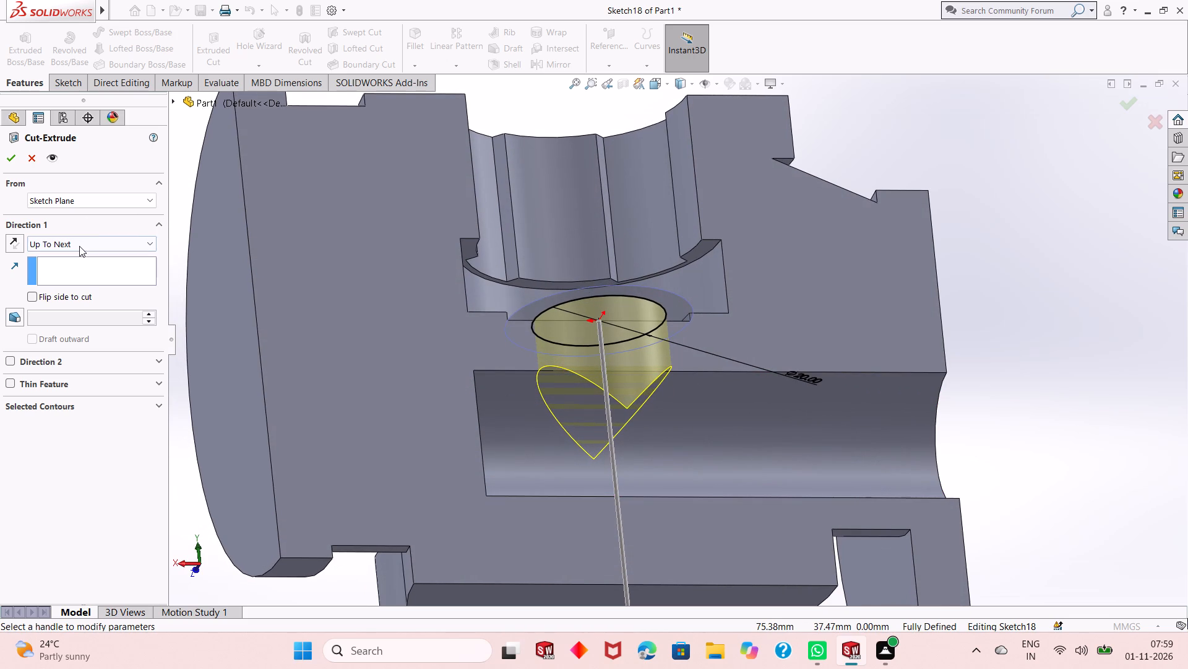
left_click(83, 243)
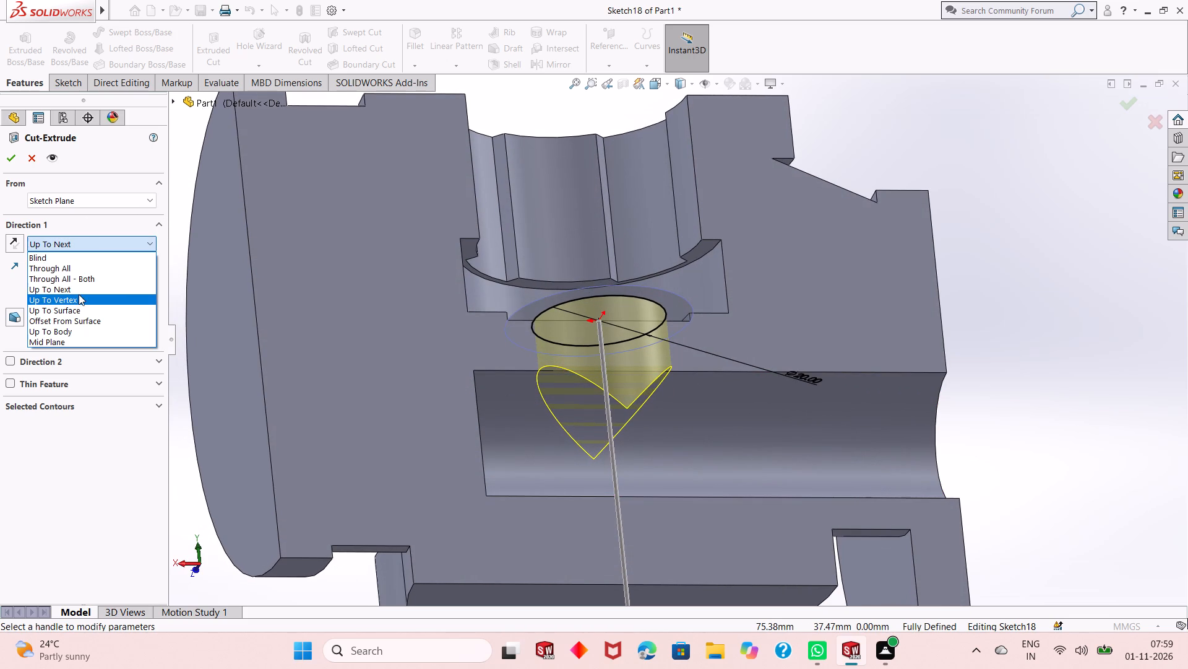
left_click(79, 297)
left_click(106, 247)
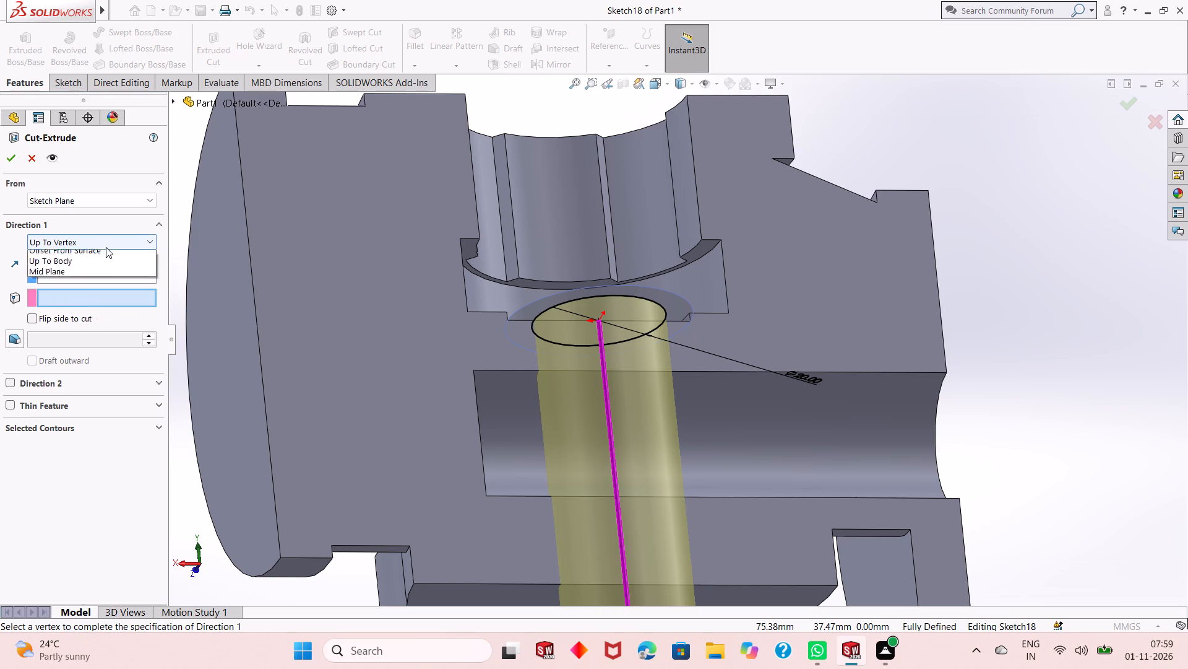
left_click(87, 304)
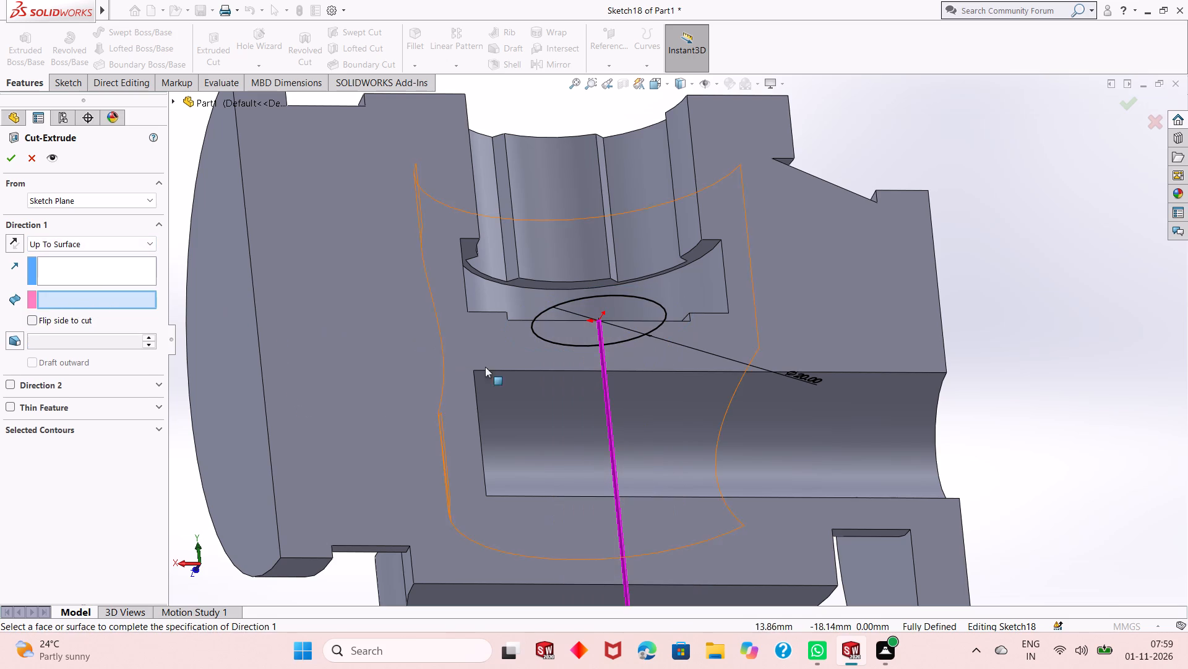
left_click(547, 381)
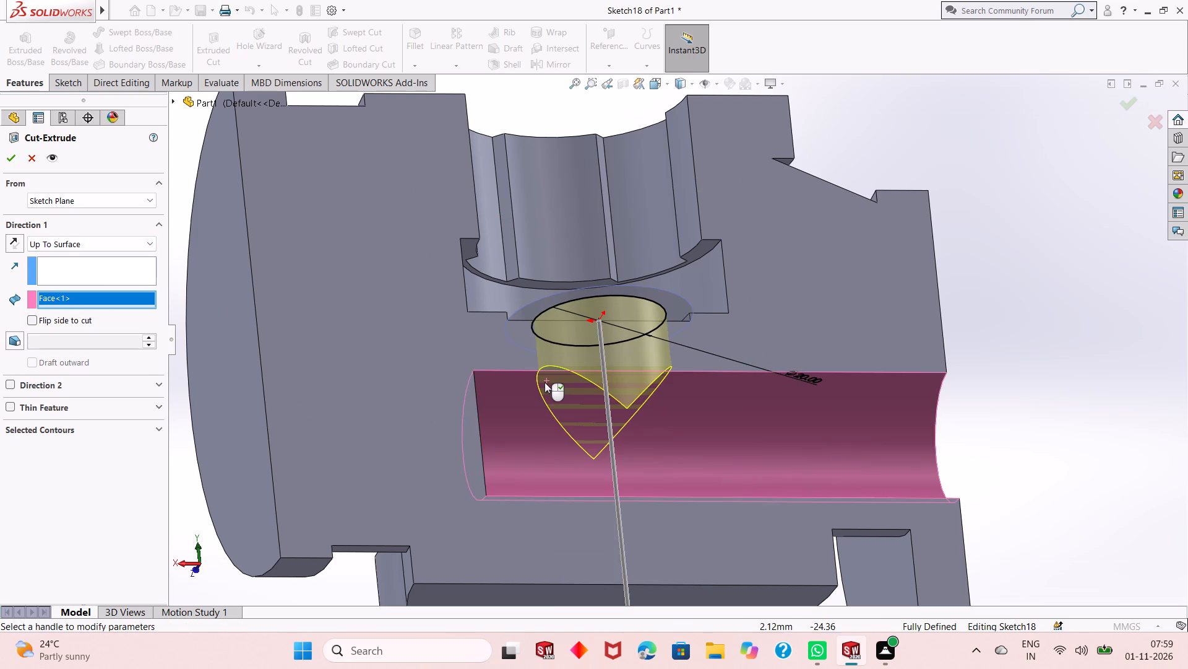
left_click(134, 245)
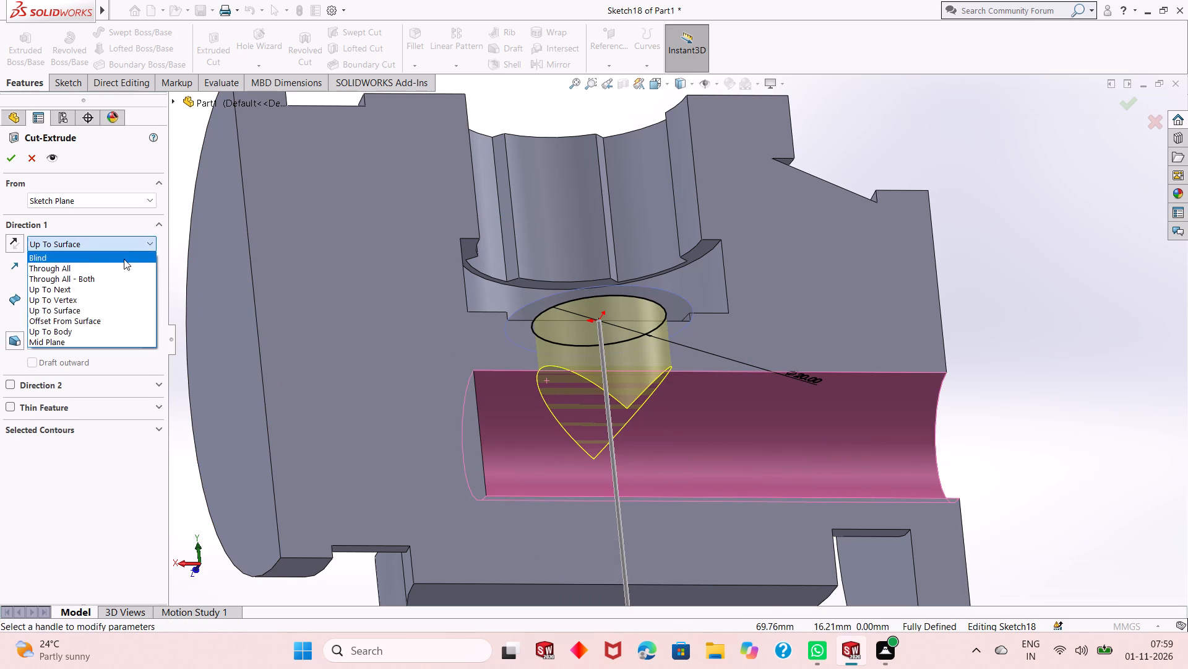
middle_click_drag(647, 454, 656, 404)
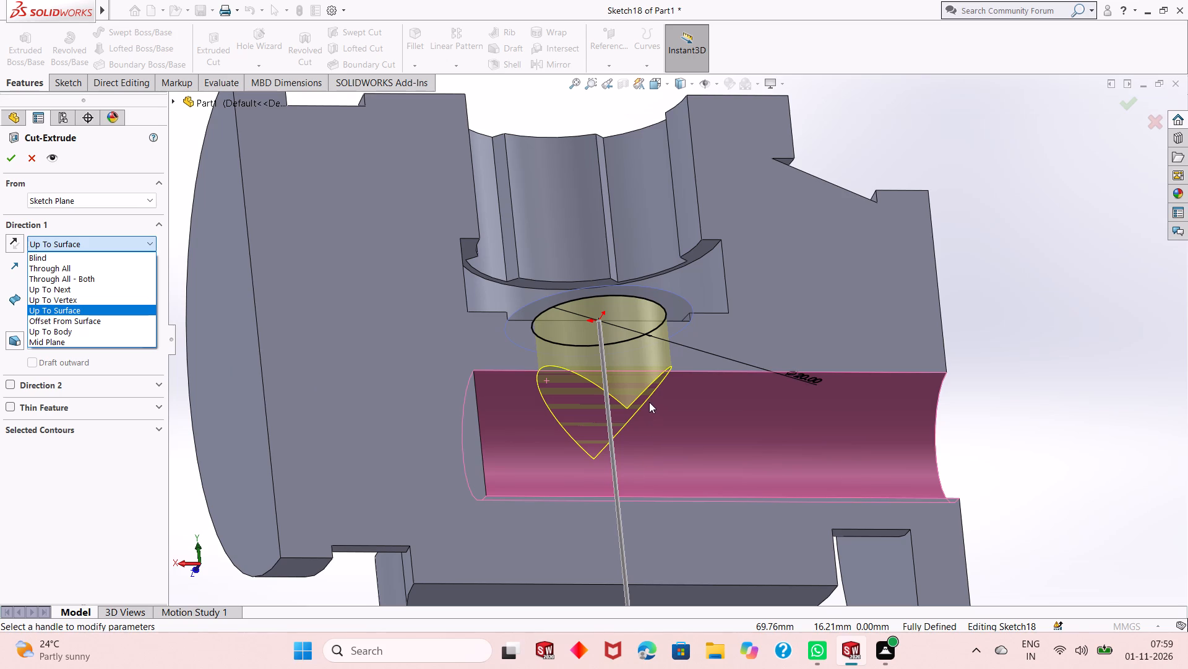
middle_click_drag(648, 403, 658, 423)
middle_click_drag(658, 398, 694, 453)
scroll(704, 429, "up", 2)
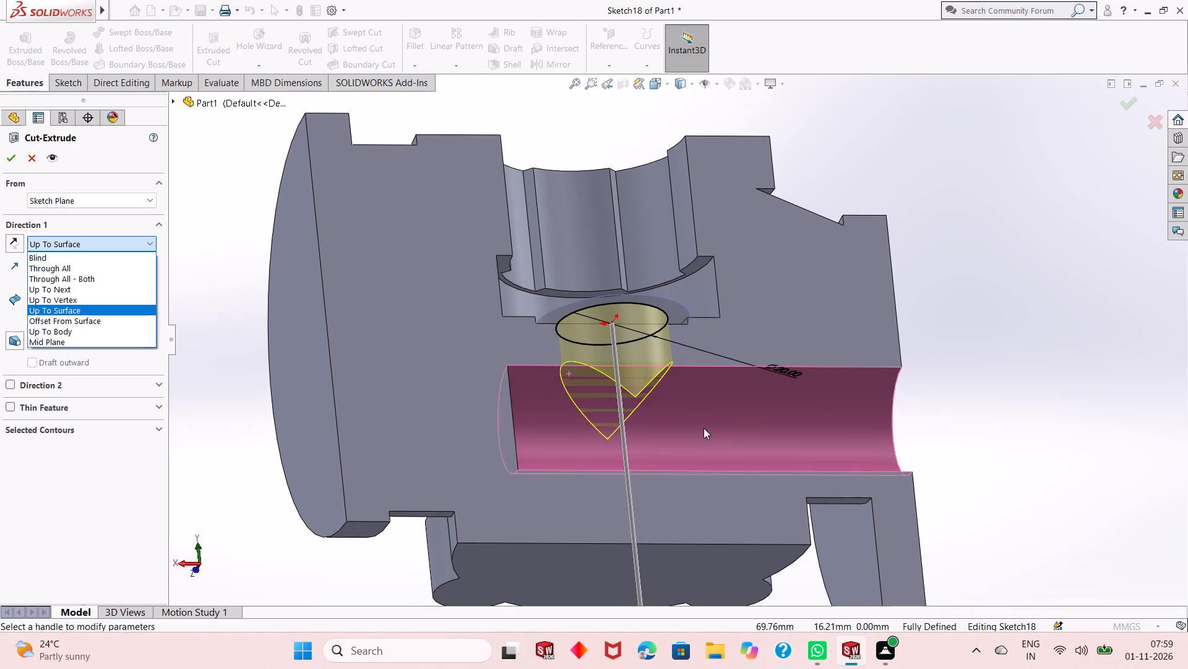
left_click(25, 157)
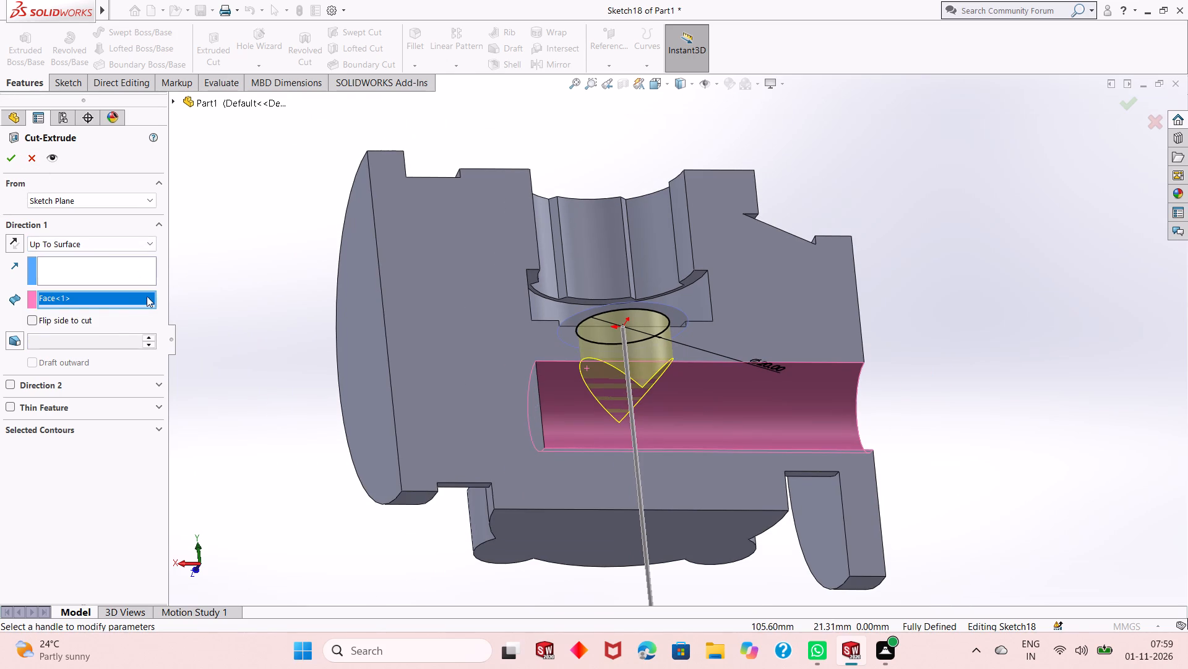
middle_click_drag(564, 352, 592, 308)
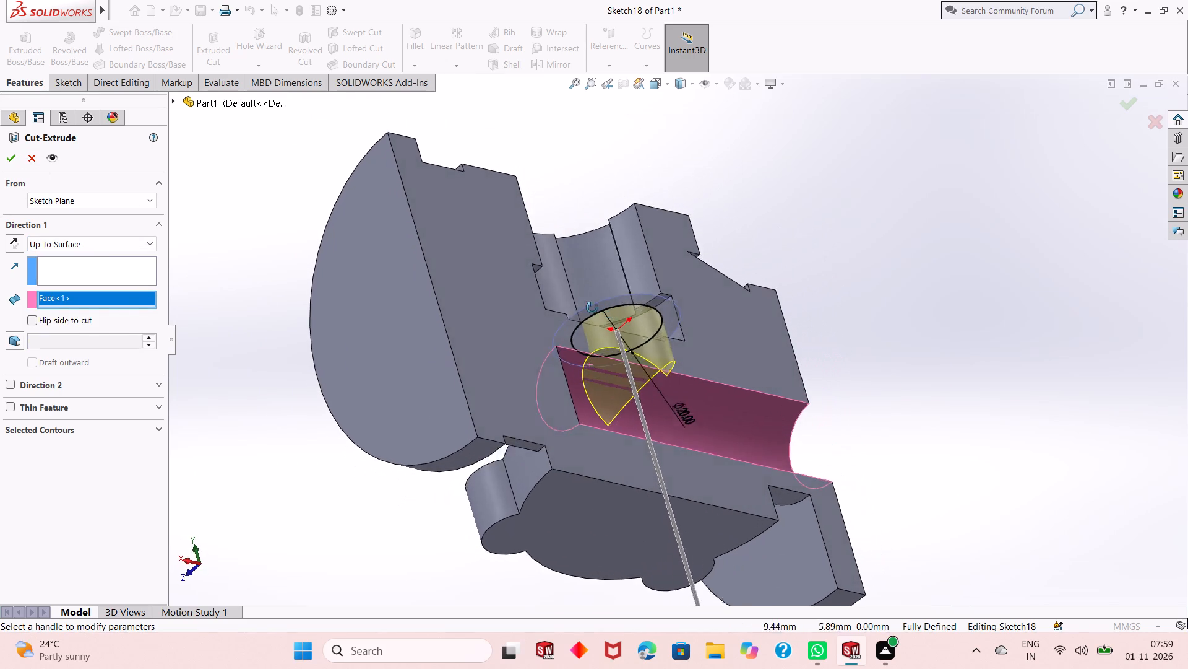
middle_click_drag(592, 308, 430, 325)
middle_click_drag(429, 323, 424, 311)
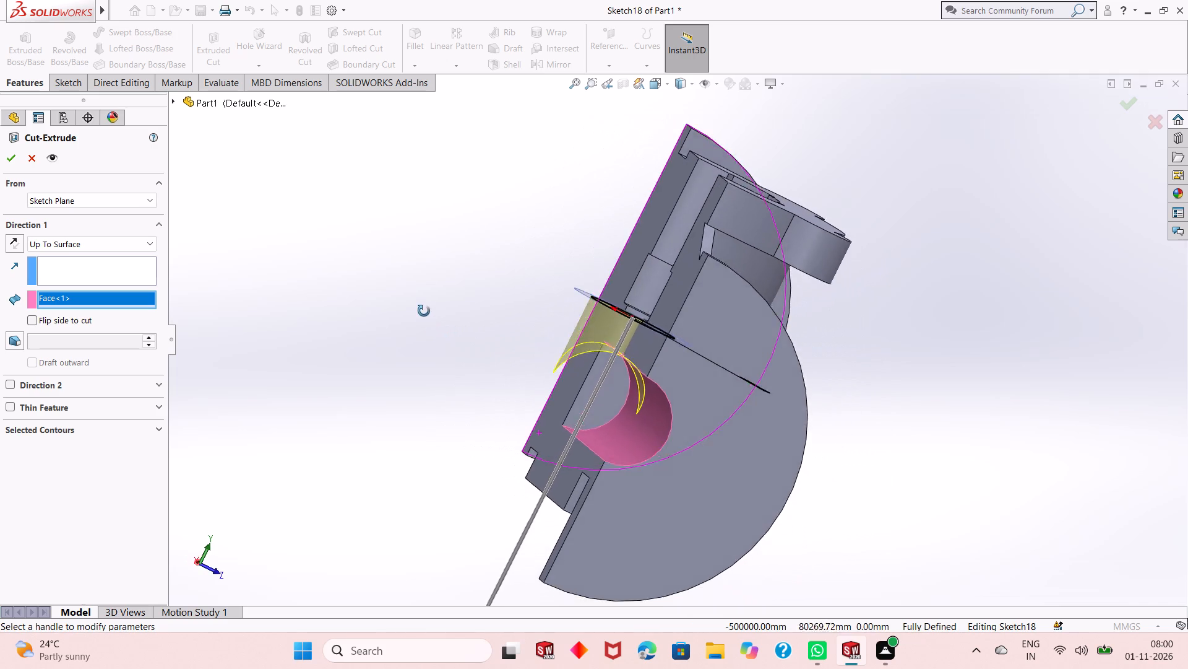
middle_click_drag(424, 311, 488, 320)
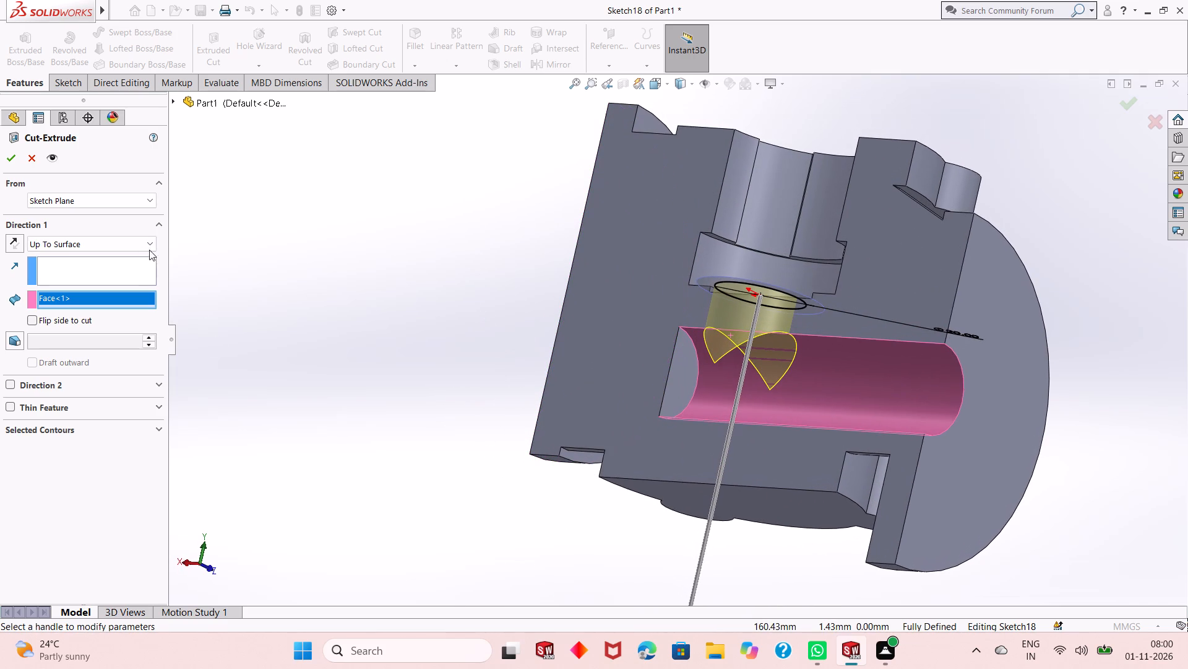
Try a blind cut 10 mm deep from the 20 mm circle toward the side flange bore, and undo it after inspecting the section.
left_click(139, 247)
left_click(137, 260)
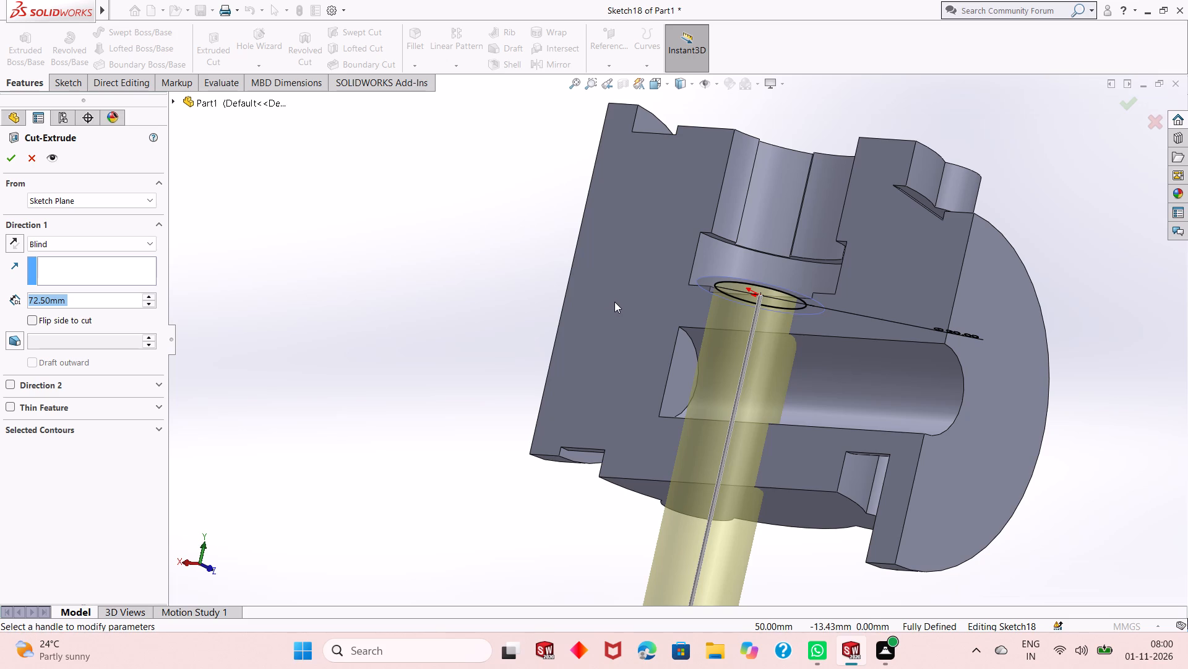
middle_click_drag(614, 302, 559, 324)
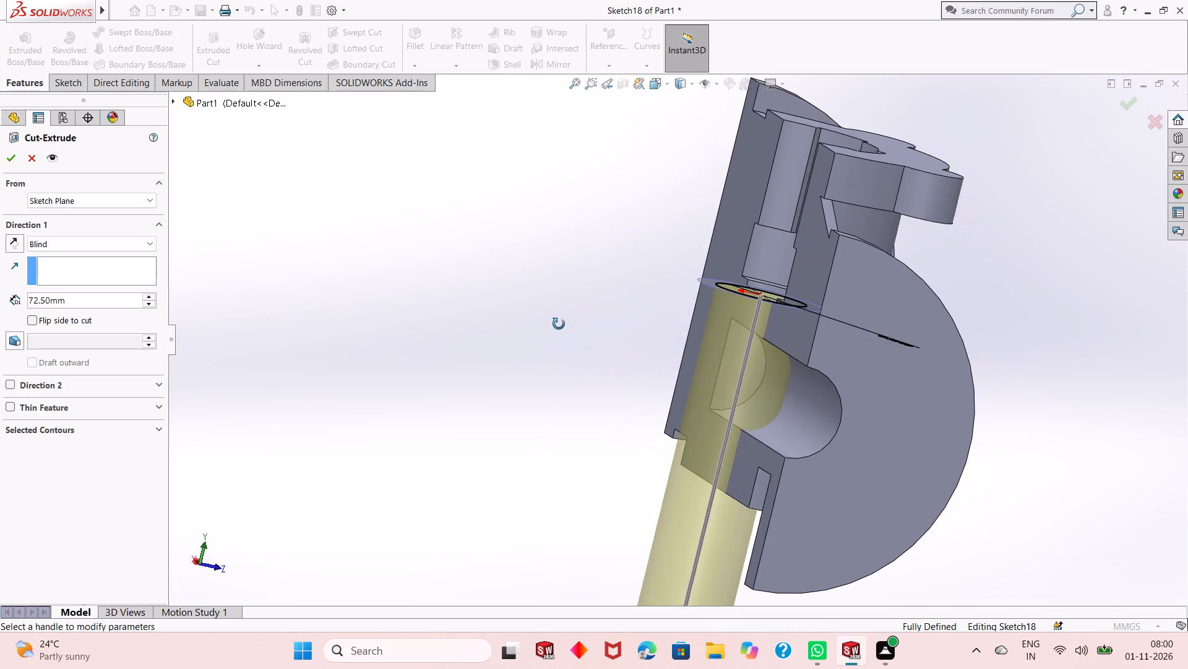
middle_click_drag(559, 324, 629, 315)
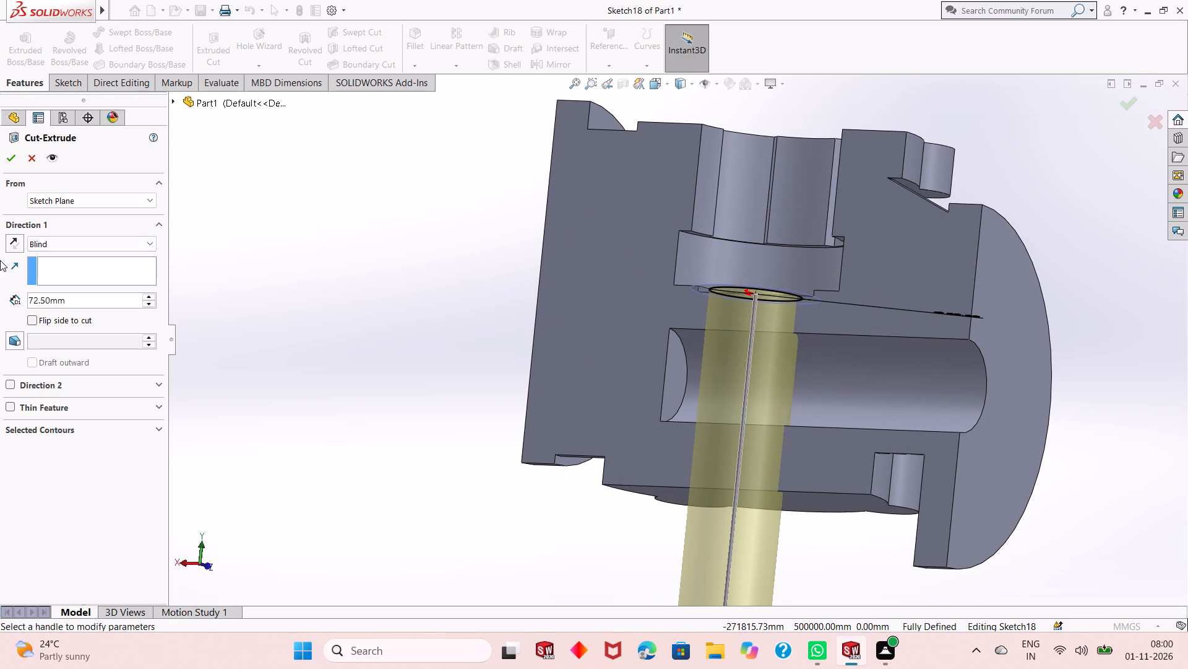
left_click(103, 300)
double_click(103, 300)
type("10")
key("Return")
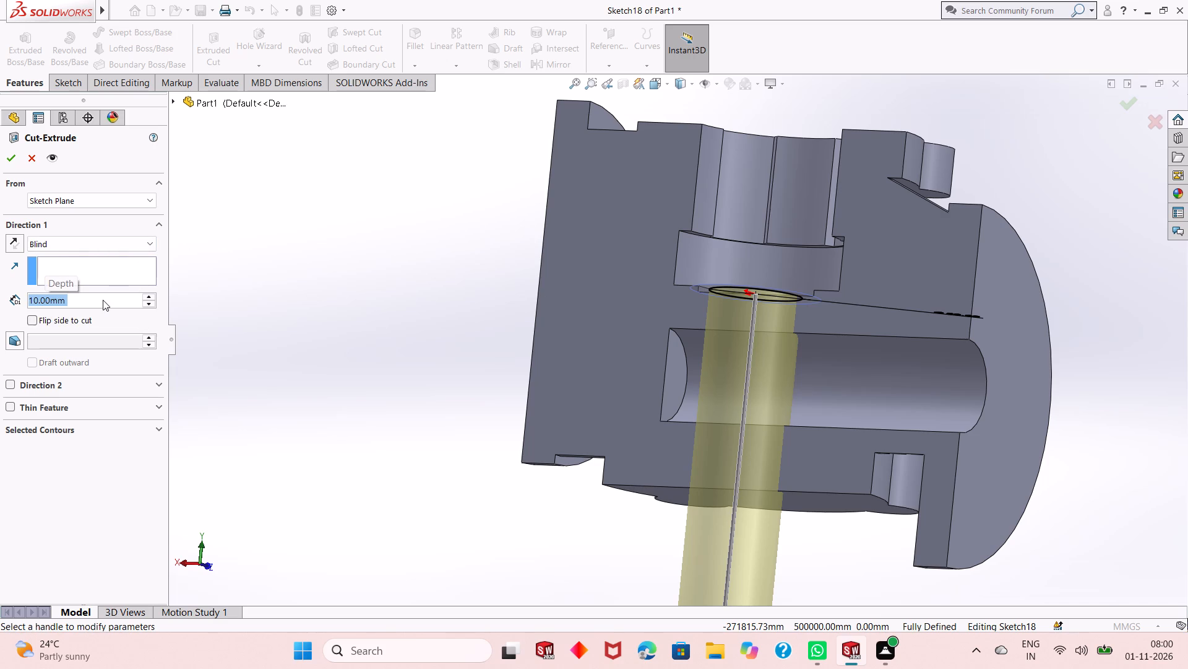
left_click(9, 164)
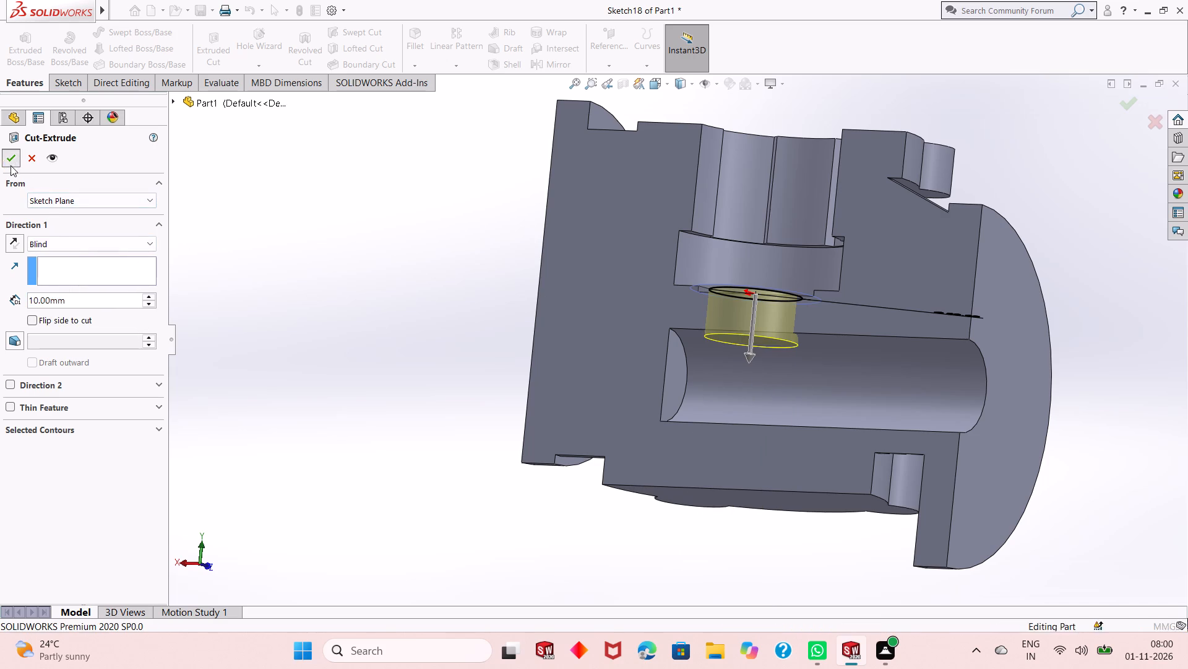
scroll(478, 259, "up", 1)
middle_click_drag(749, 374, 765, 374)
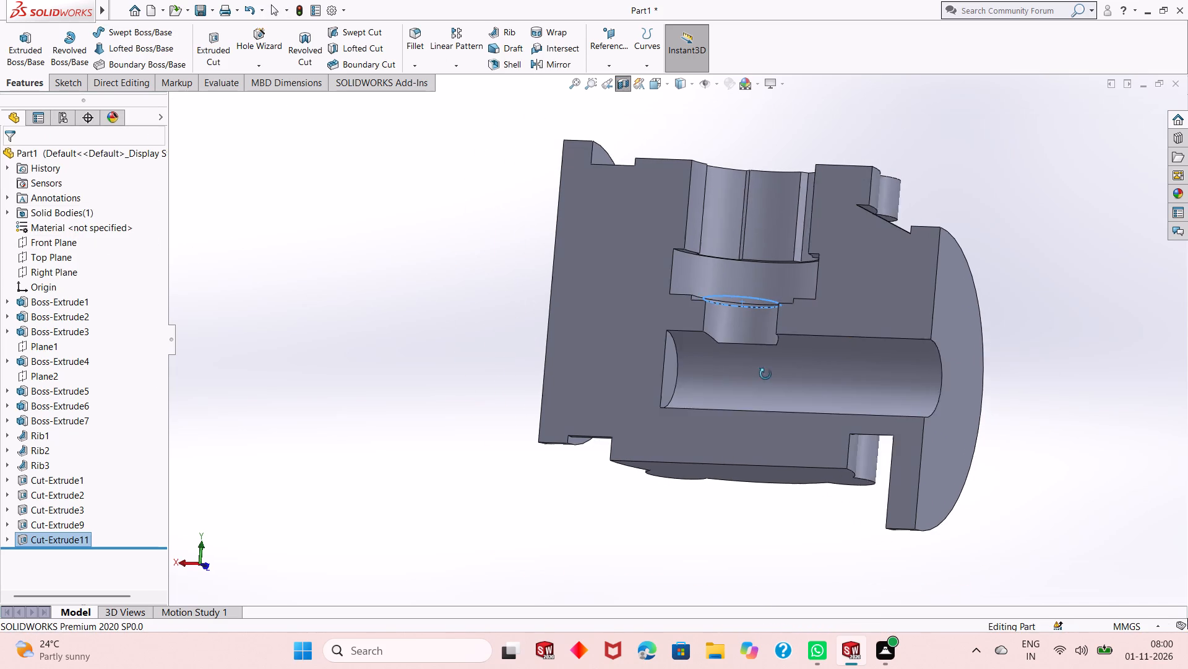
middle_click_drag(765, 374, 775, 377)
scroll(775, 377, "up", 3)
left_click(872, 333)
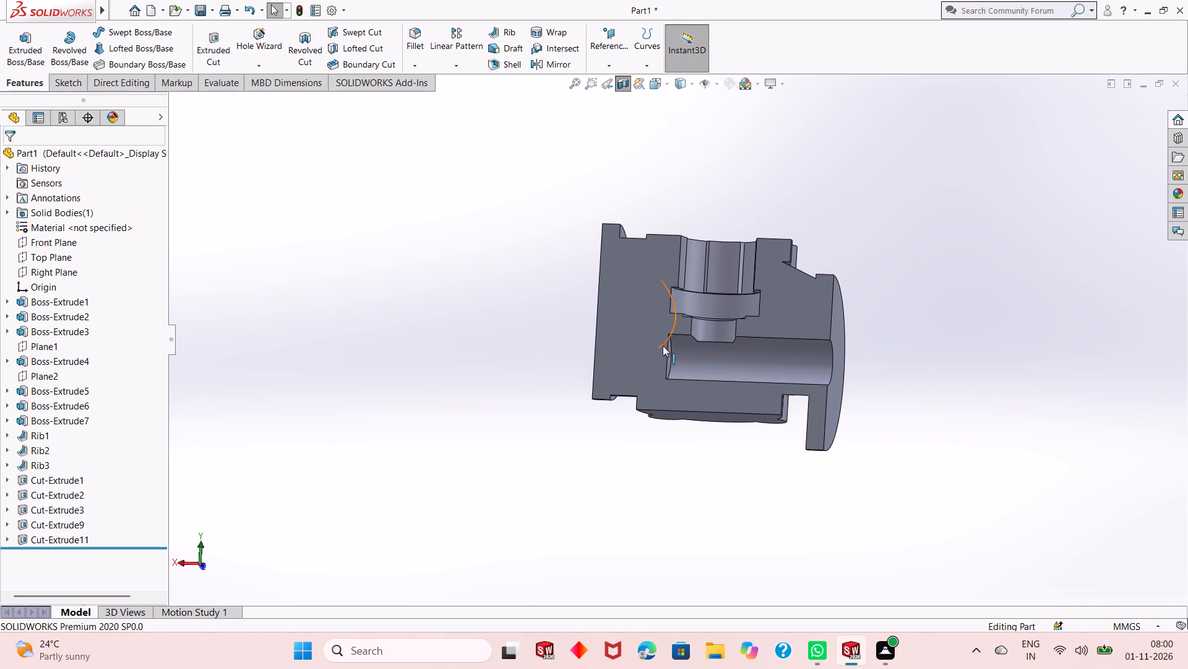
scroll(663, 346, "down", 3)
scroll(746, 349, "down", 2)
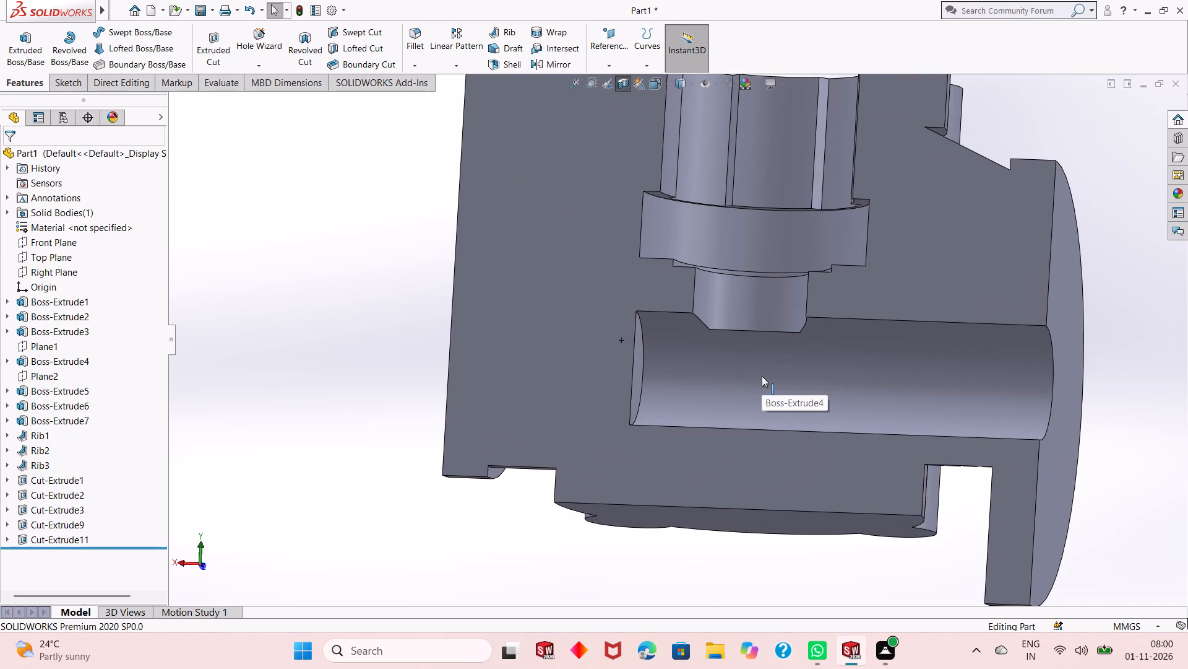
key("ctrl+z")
Cut-extrude the 20 mm circle from the central bore floor into the side flange bore using the Up To Next end condition.
scroll(640, 381, "up", 1)
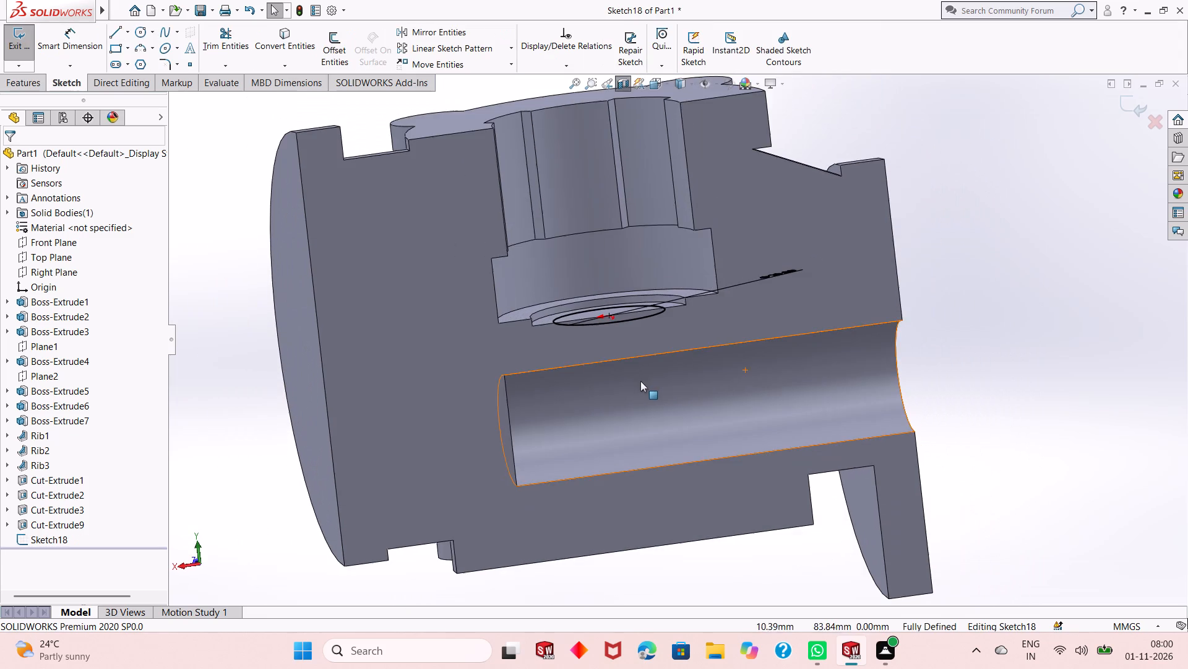
middle_click_drag(658, 377, 601, 362)
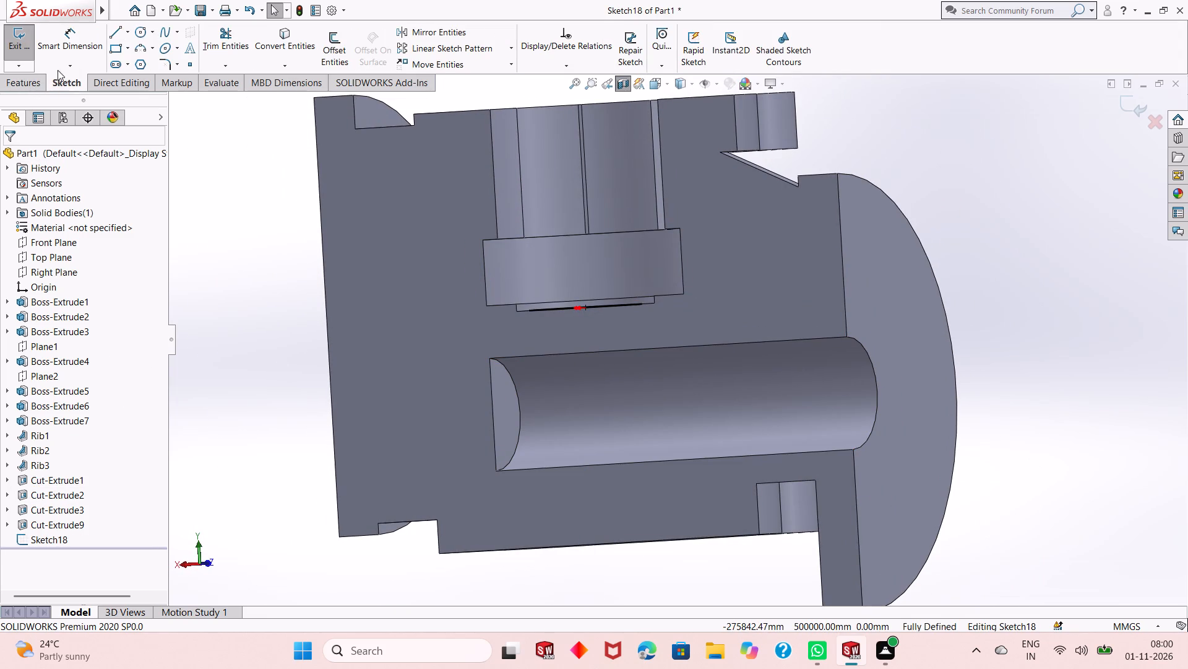
left_click(41, 84)
left_click(202, 50)
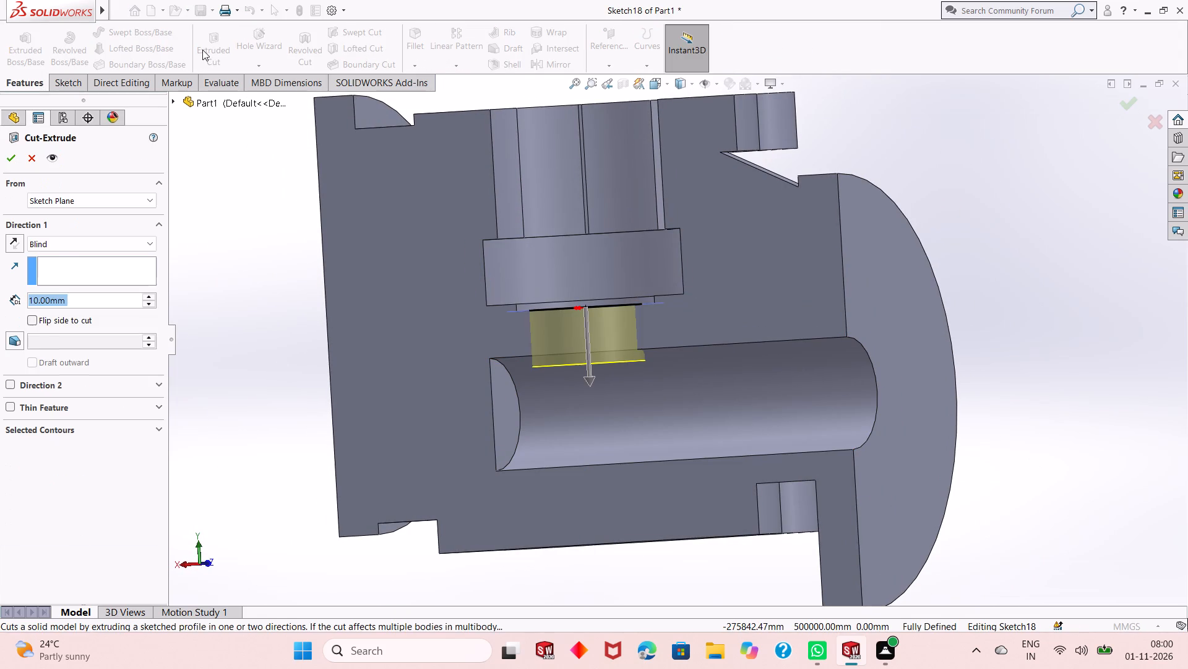
left_click(127, 250)
left_click(121, 288)
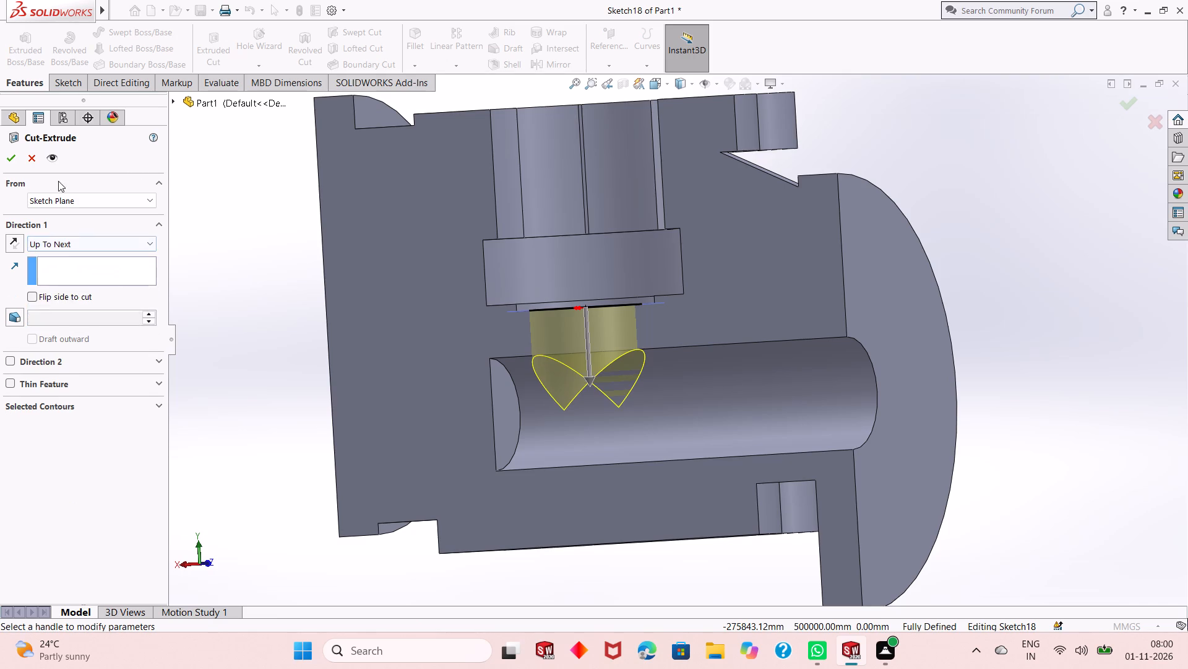
left_click(7, 160)
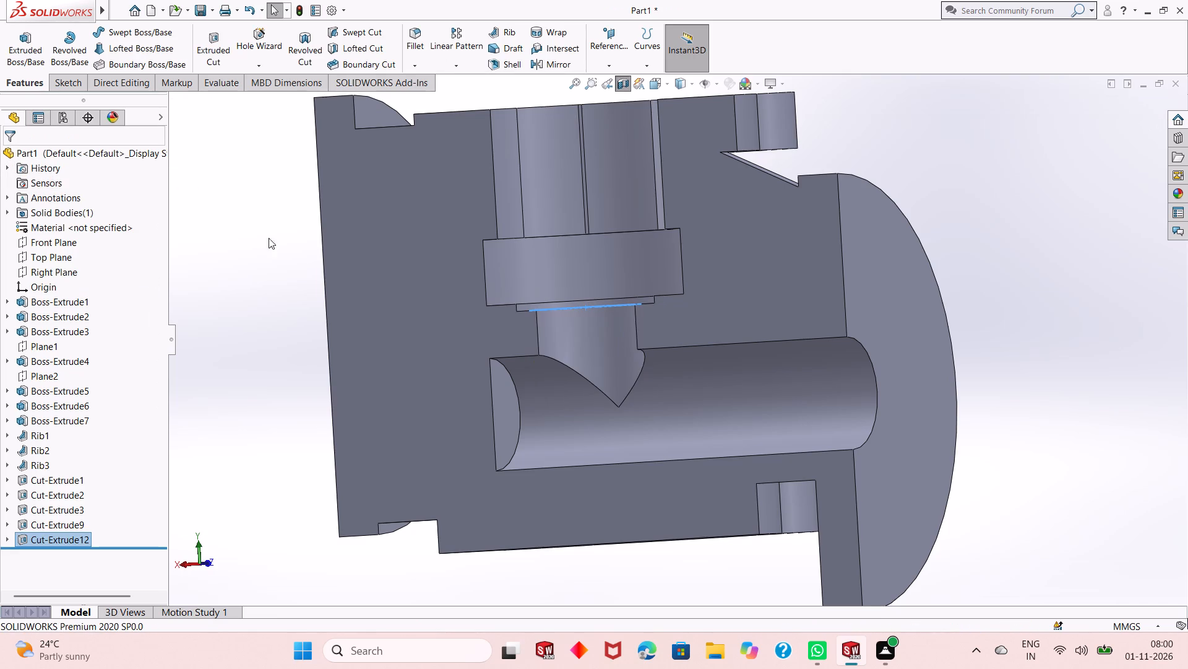
middle_click_drag(531, 255, 577, 254)
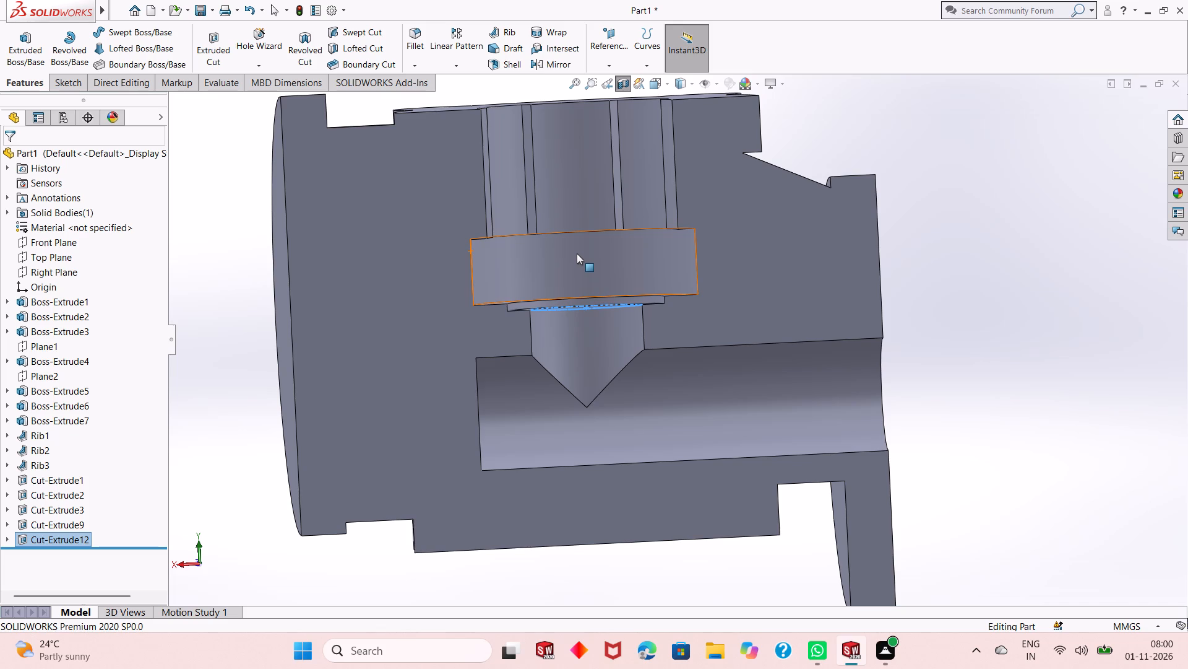
scroll(618, 371, "up", 1)
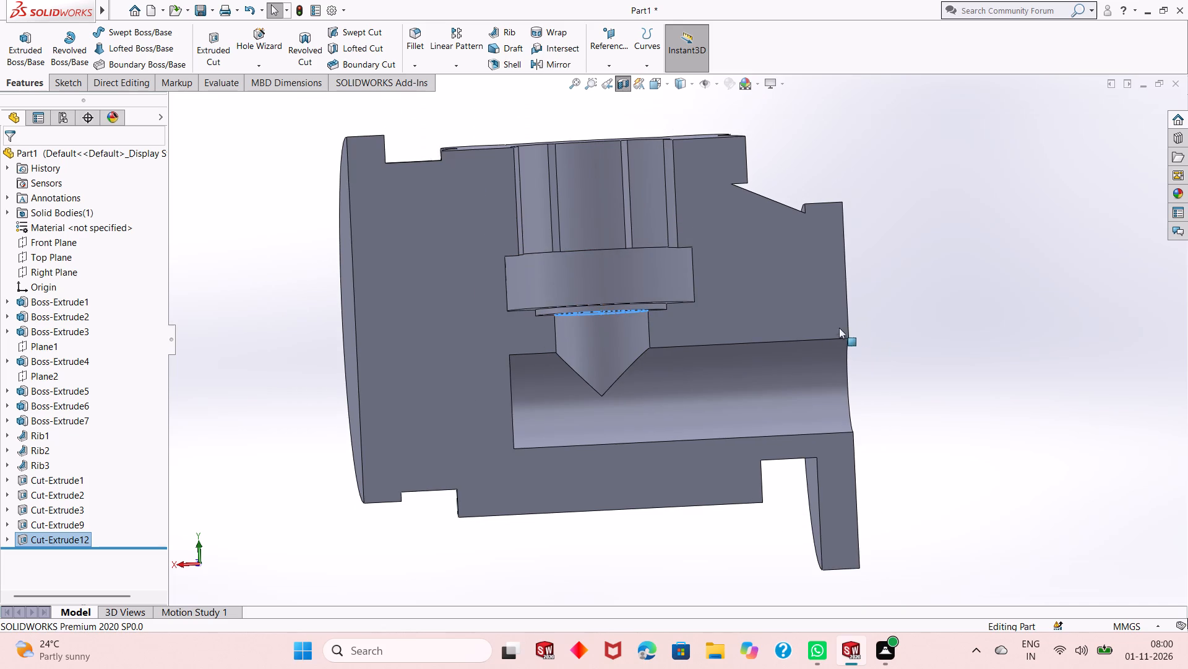
left_click(892, 314)
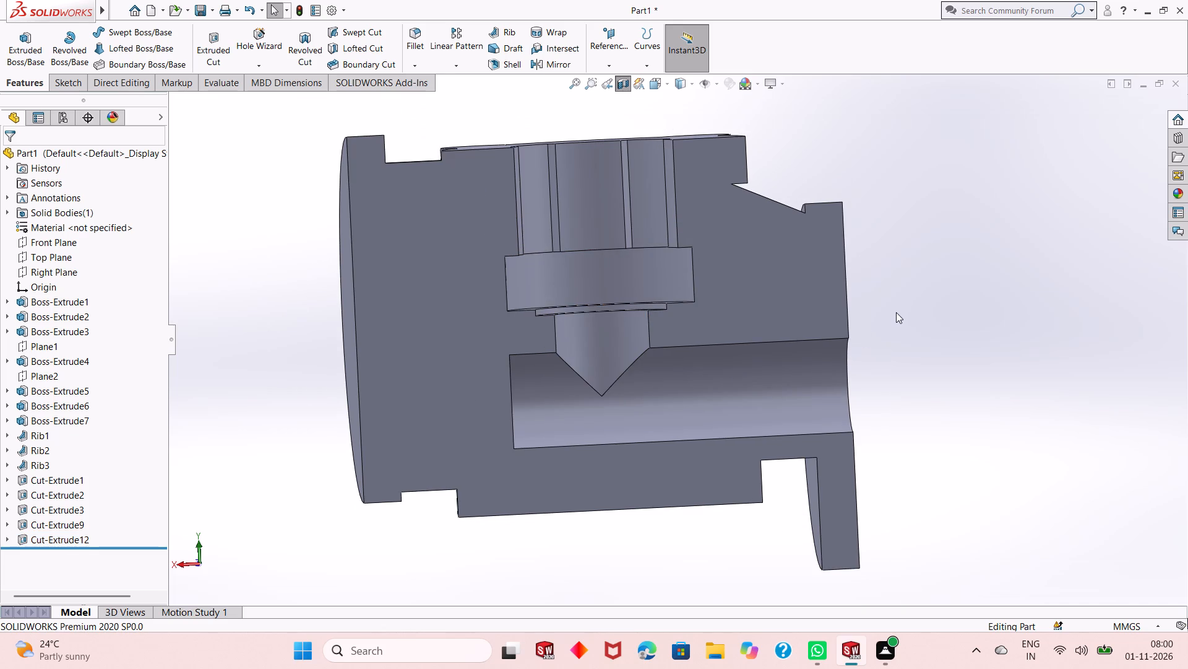
scroll(896, 312, "up", 1)
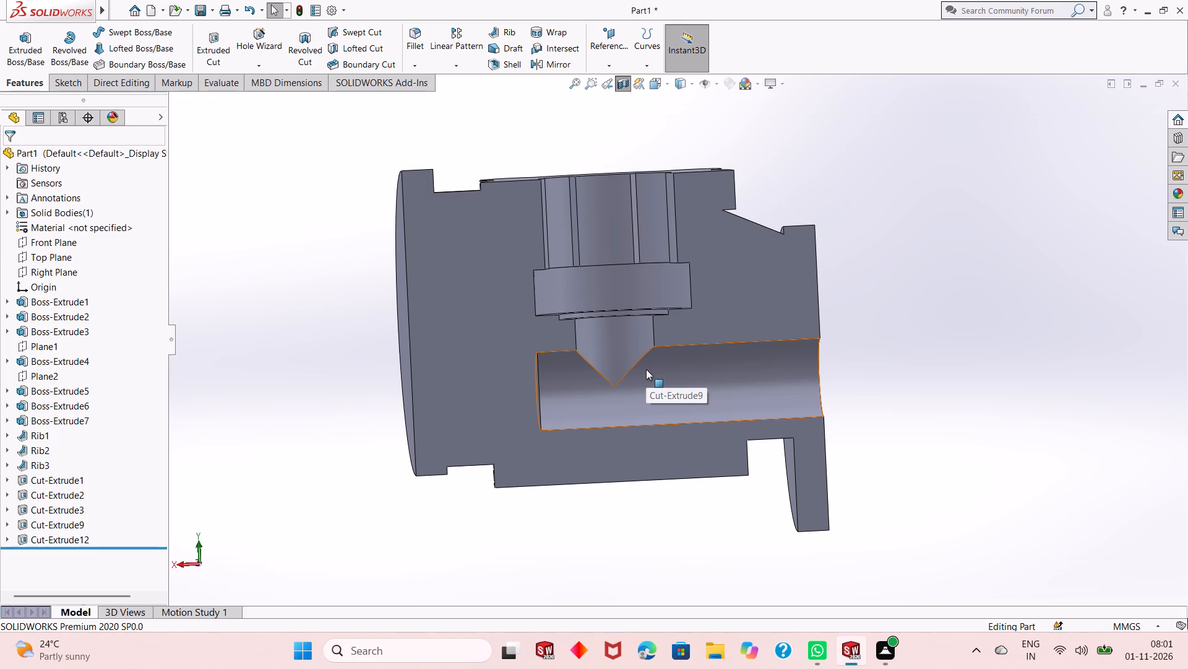
Undo the Up To Next cut from the central bore floor together with its 20 mm circle sketch.
scroll(632, 416, "up", 1)
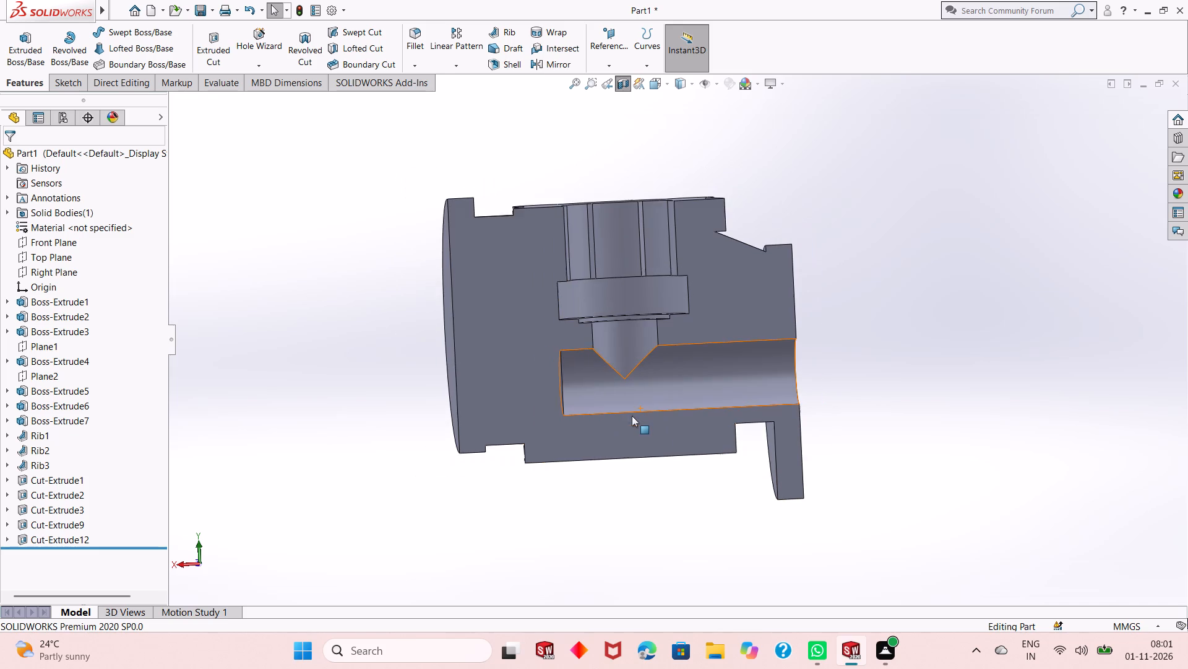
scroll(633, 408, "down", 1)
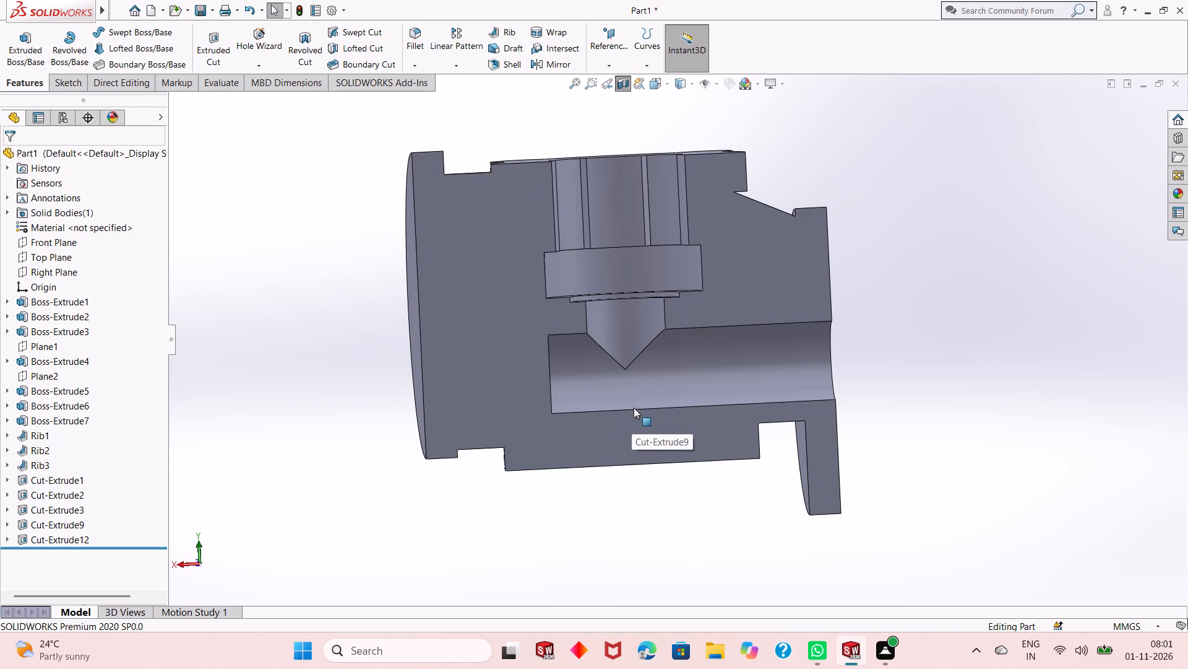
key("ctrl+z")
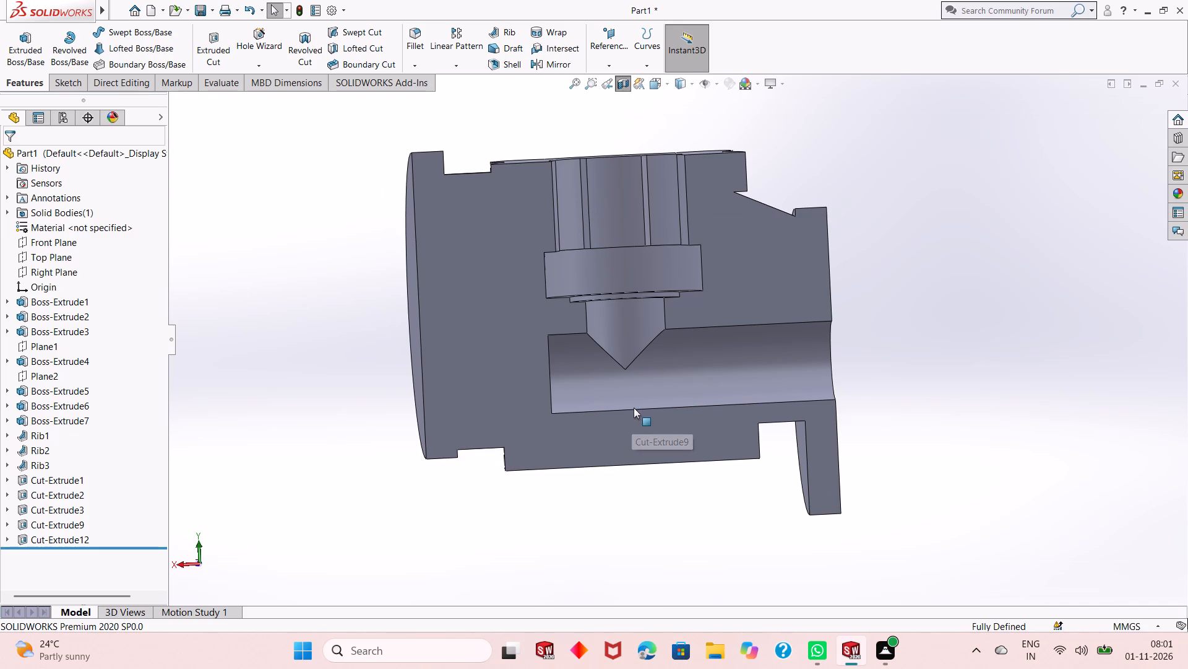
key("ctrl+z")
key("ctrl+z")
key("ctrl+z")
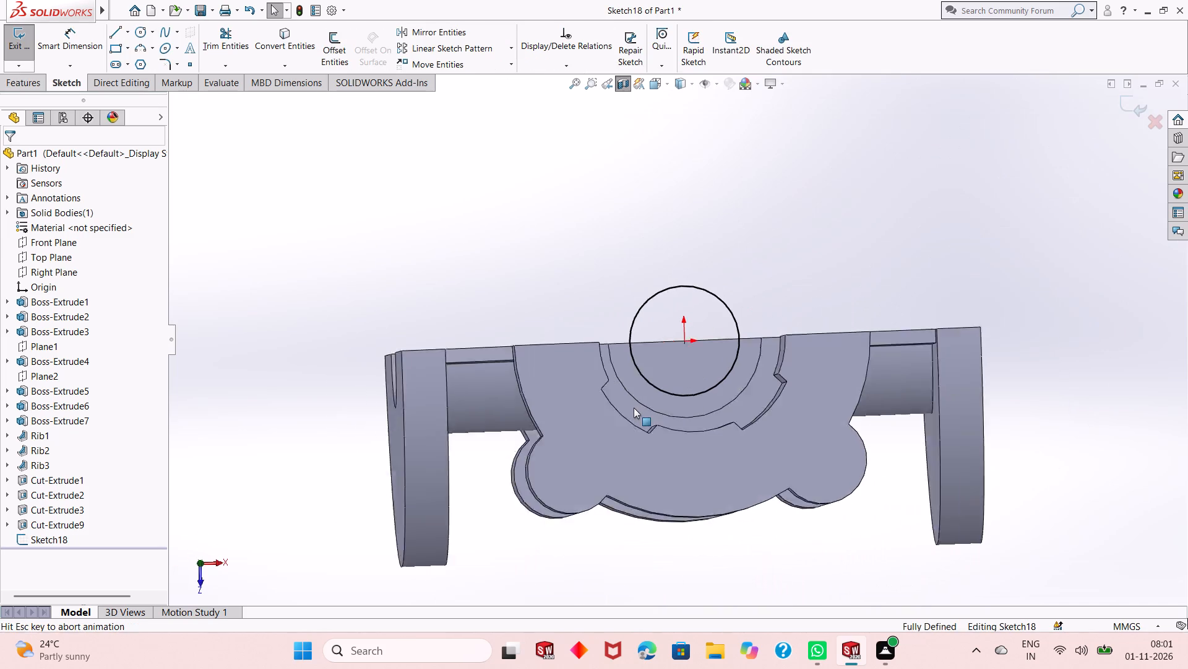
key("ctrl+z")
key("ctrl+z")
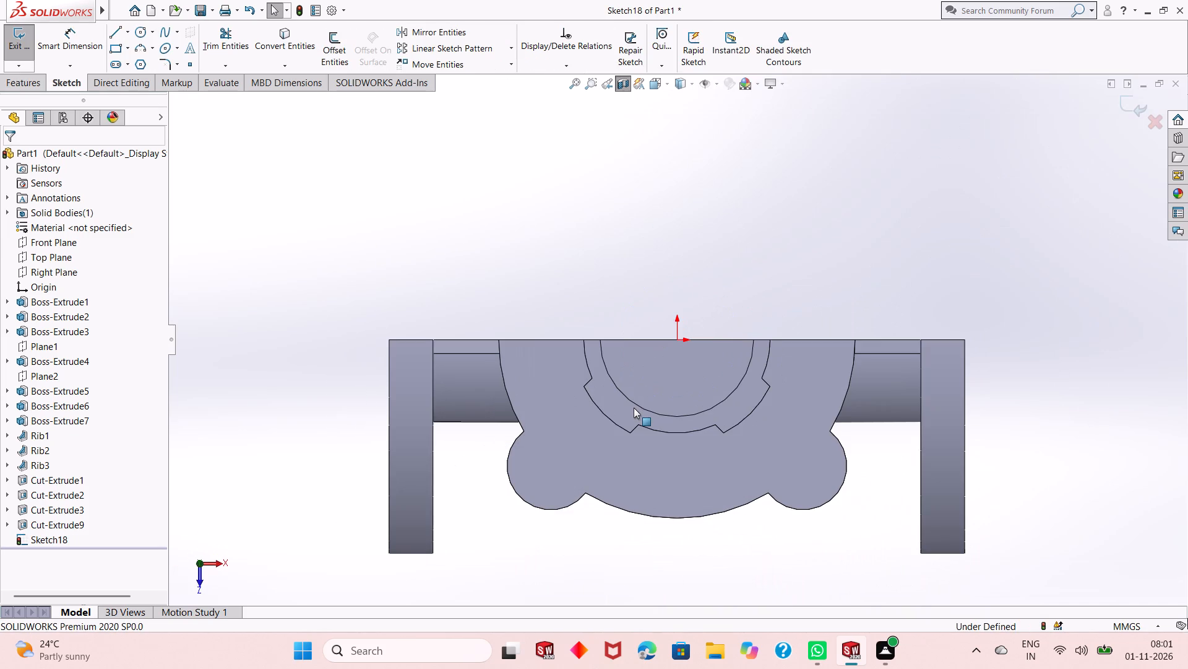
key("ctrl+z")
scroll(642, 407, "up", 2)
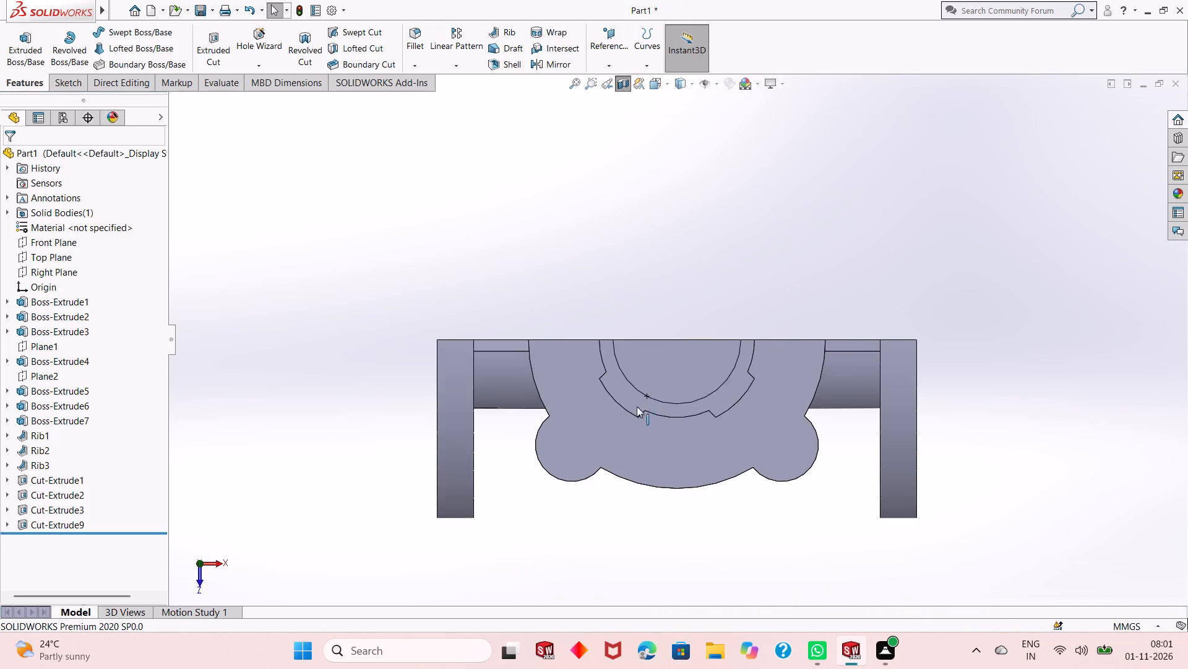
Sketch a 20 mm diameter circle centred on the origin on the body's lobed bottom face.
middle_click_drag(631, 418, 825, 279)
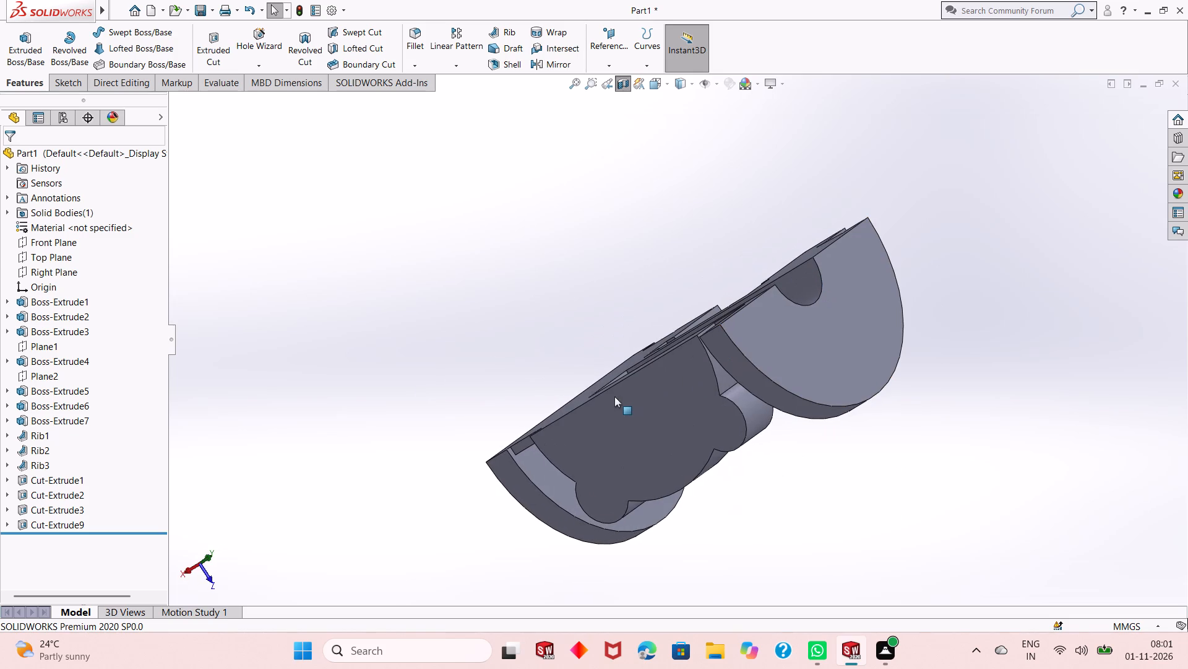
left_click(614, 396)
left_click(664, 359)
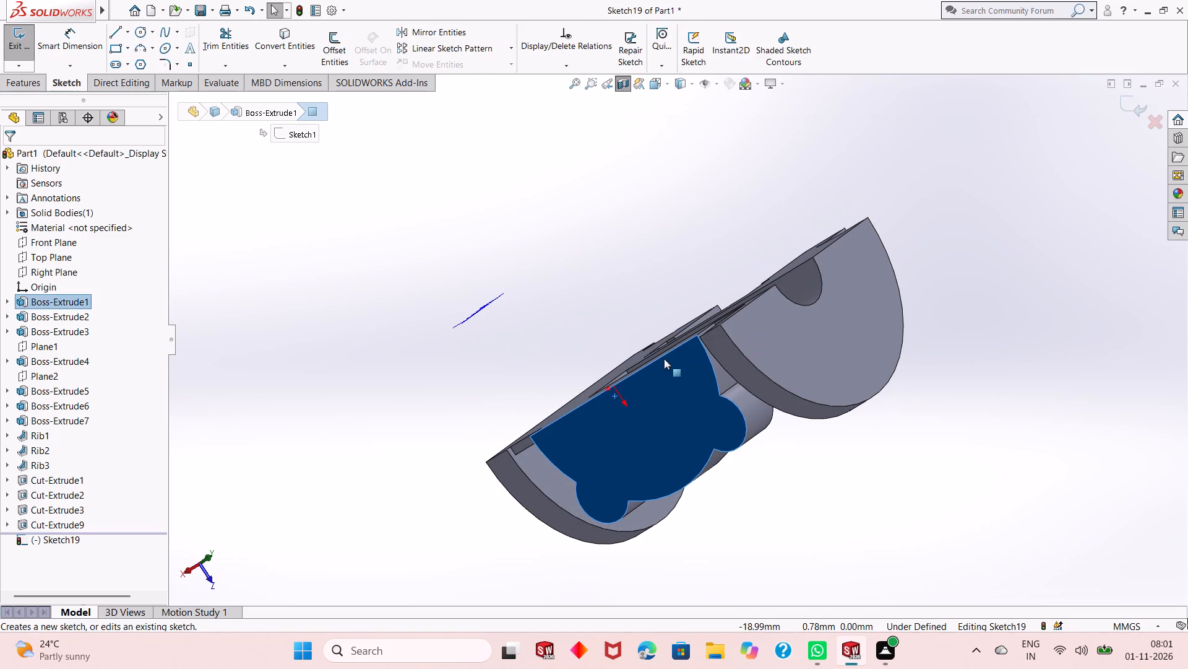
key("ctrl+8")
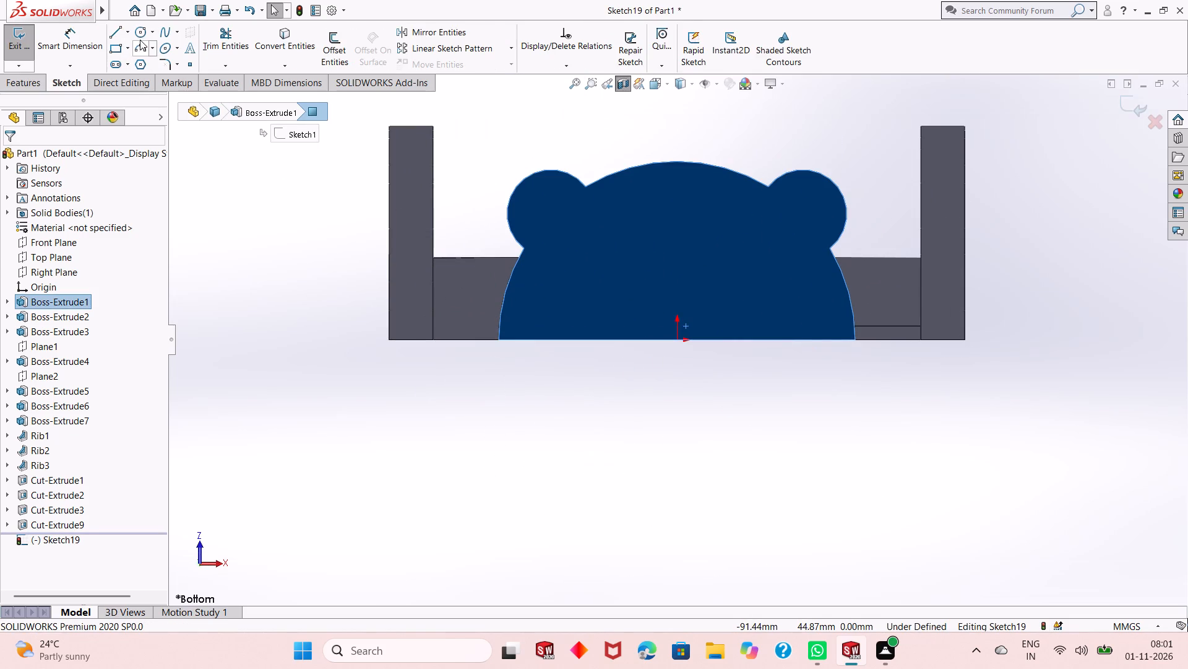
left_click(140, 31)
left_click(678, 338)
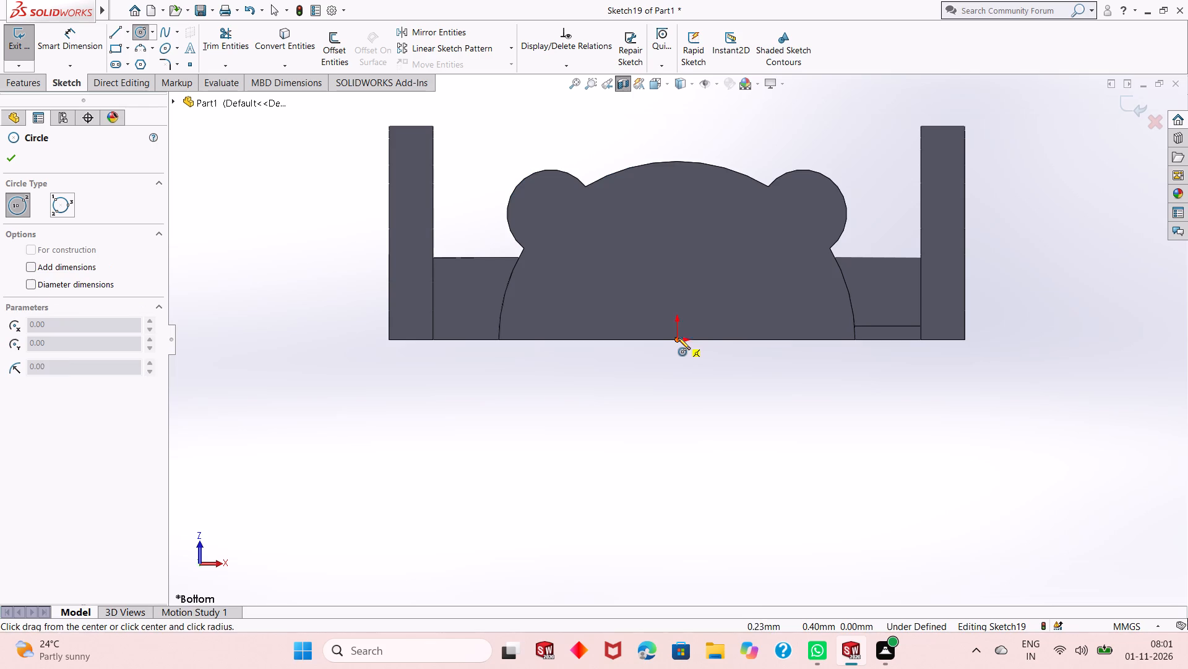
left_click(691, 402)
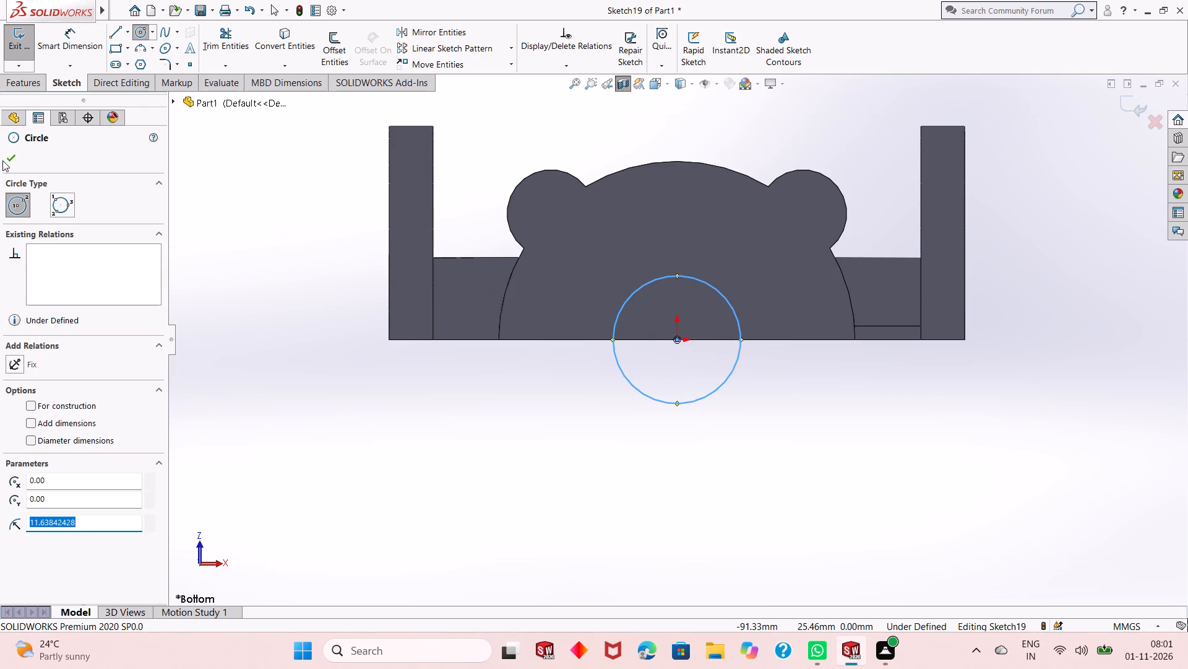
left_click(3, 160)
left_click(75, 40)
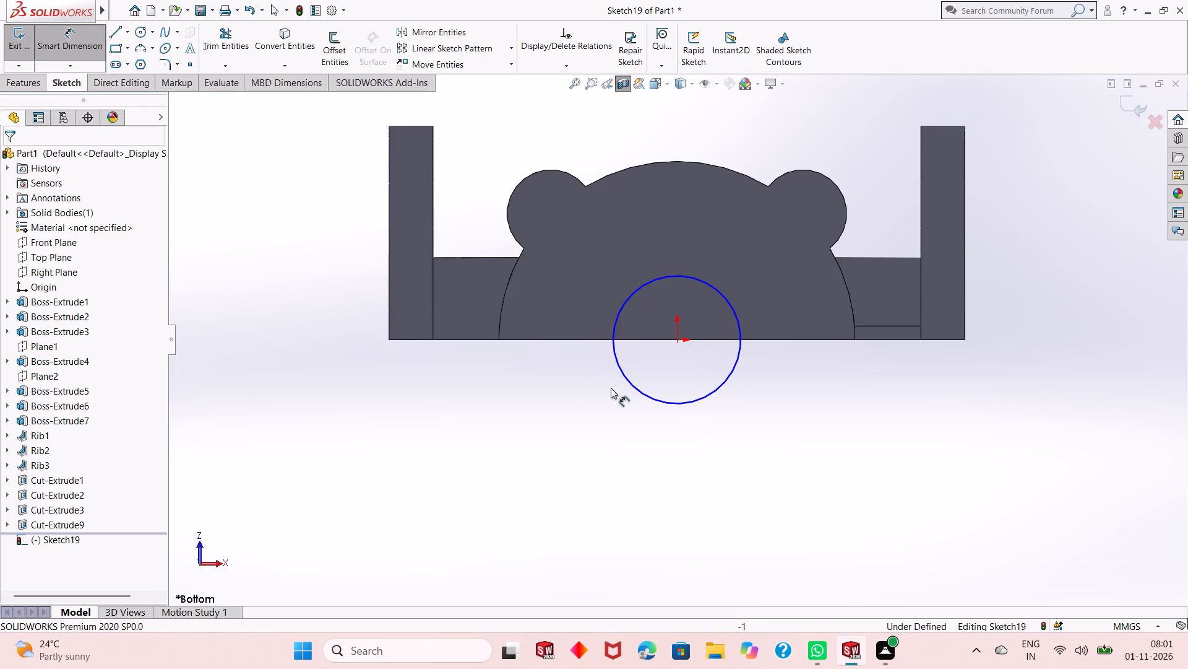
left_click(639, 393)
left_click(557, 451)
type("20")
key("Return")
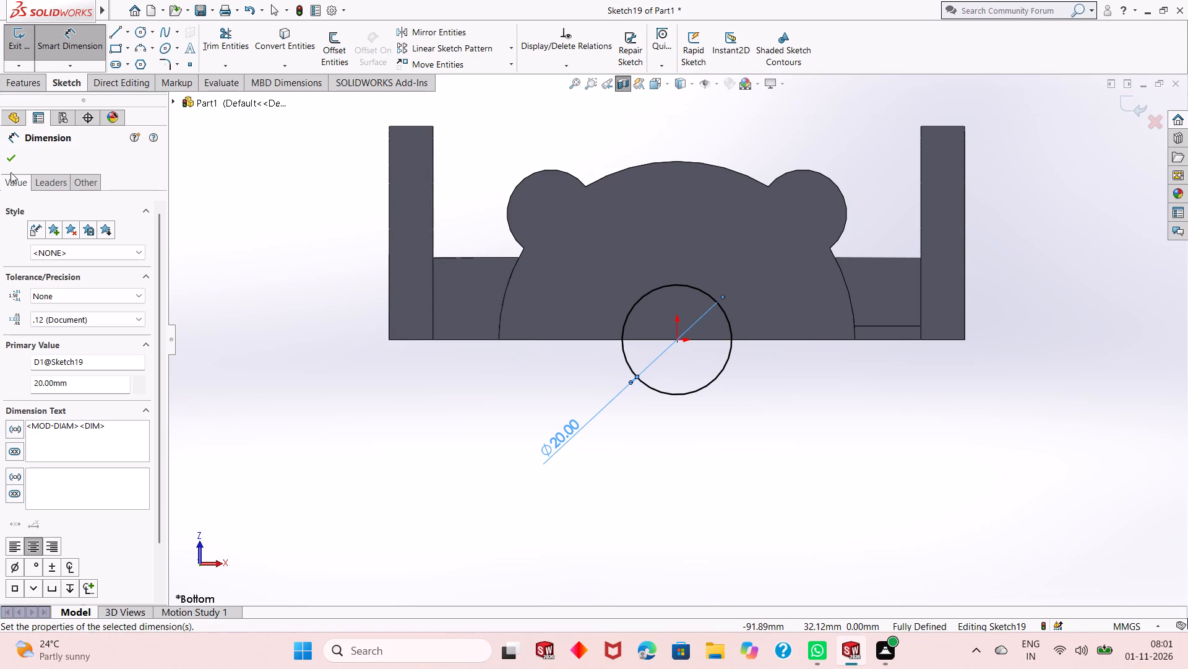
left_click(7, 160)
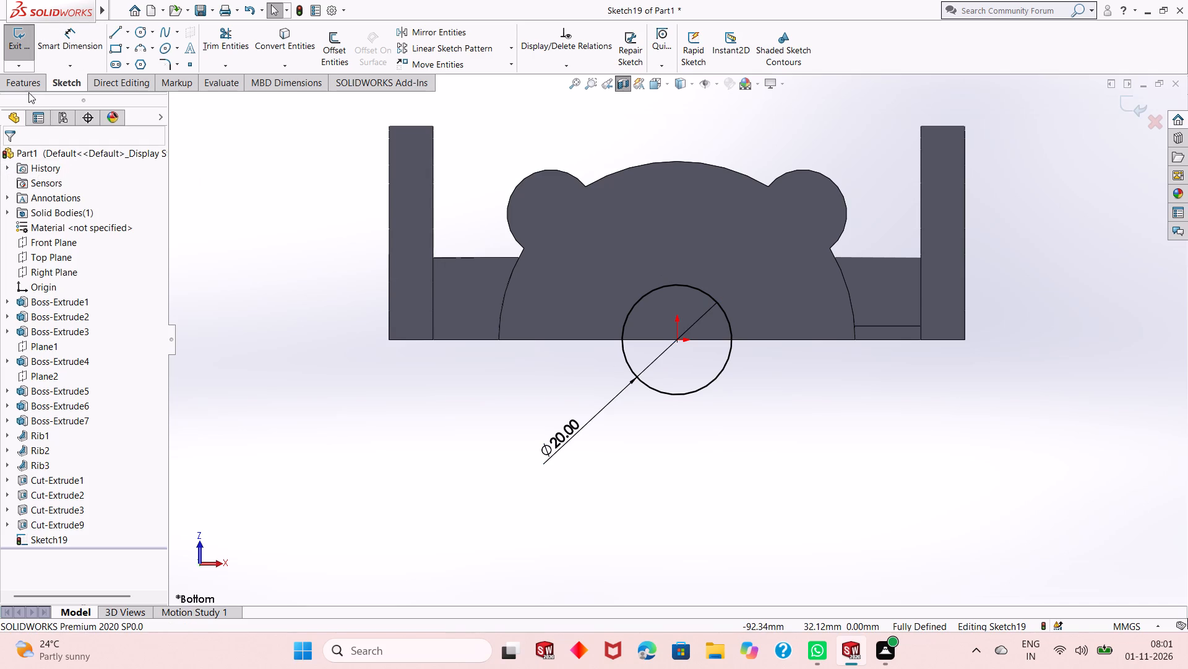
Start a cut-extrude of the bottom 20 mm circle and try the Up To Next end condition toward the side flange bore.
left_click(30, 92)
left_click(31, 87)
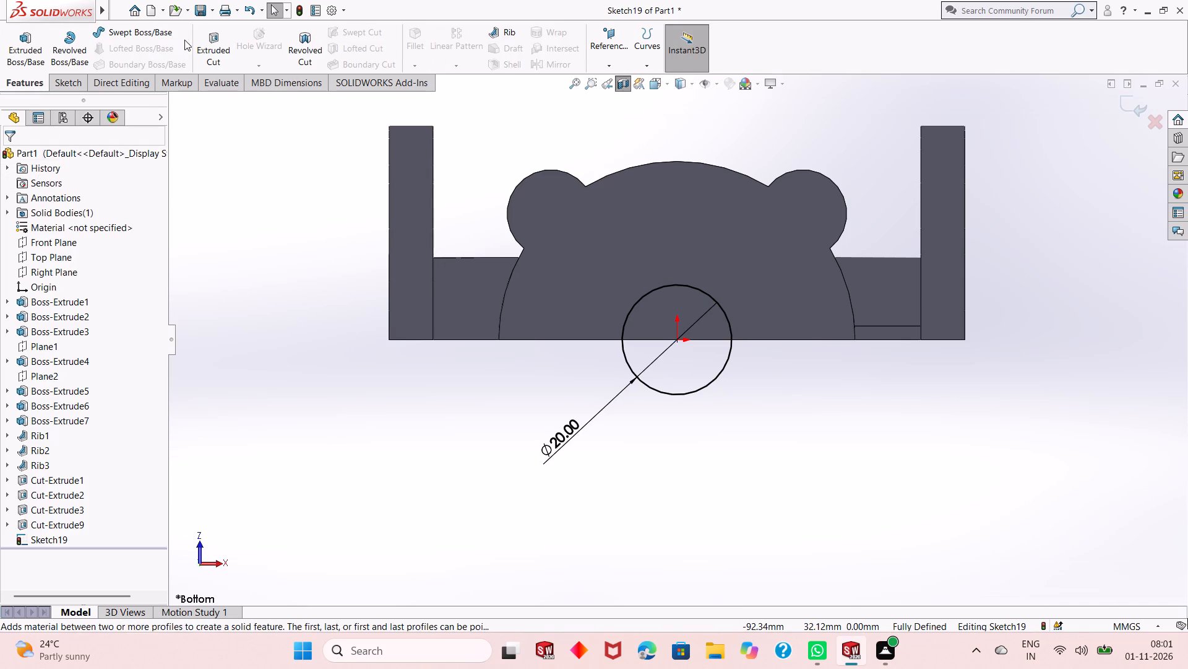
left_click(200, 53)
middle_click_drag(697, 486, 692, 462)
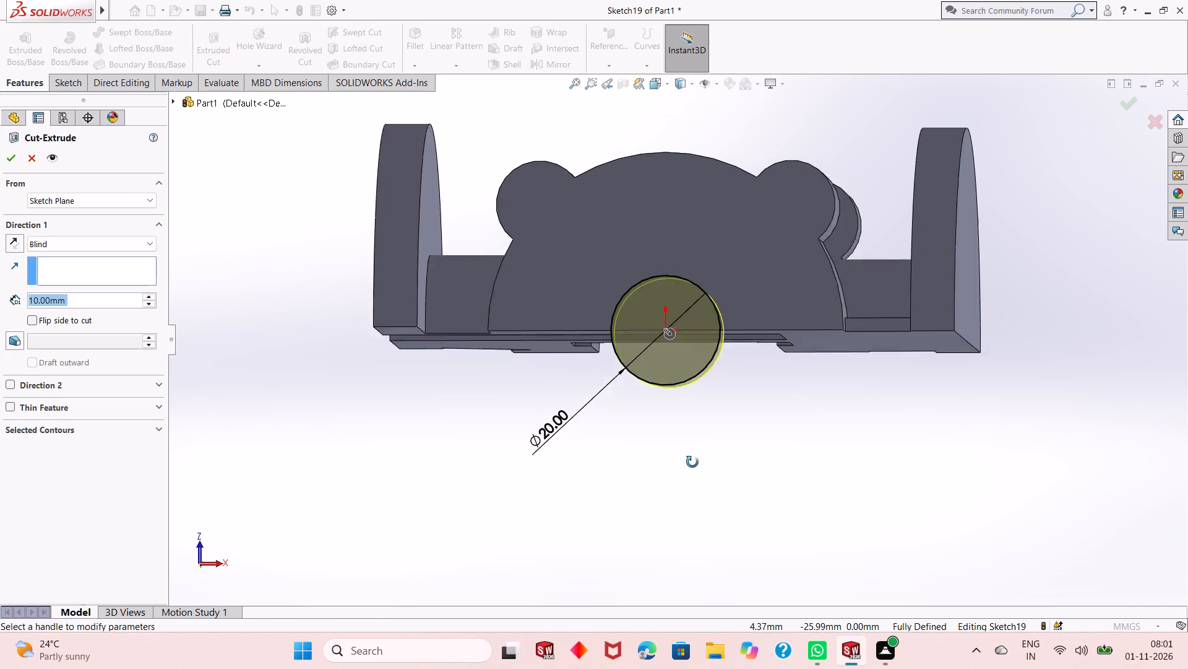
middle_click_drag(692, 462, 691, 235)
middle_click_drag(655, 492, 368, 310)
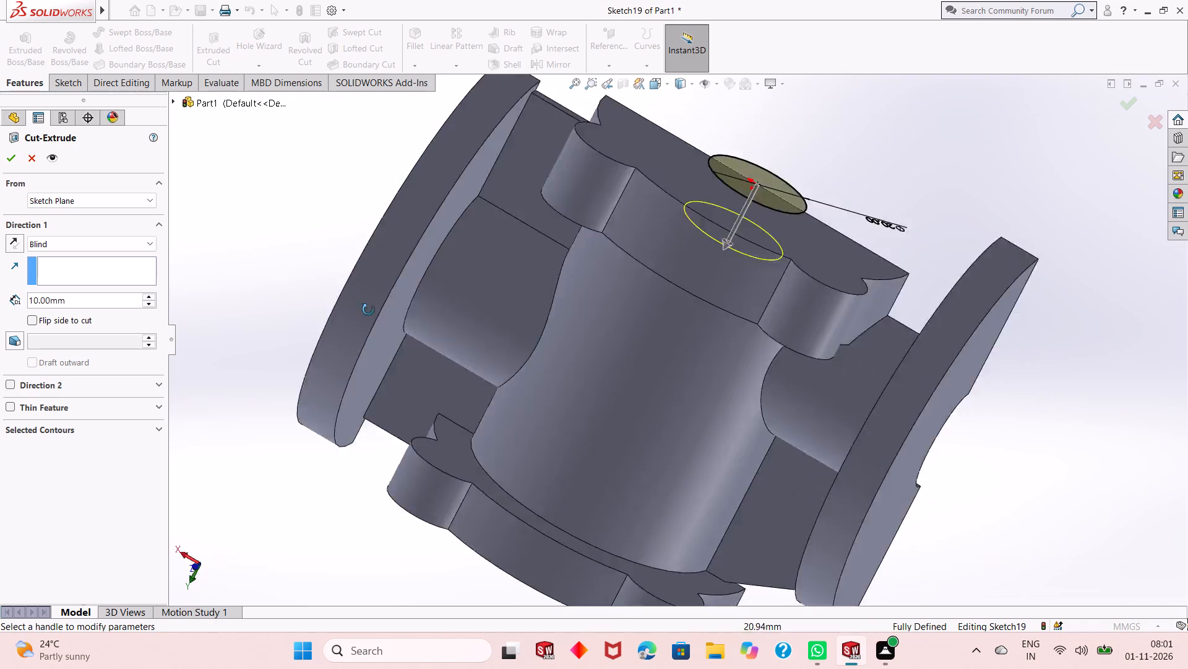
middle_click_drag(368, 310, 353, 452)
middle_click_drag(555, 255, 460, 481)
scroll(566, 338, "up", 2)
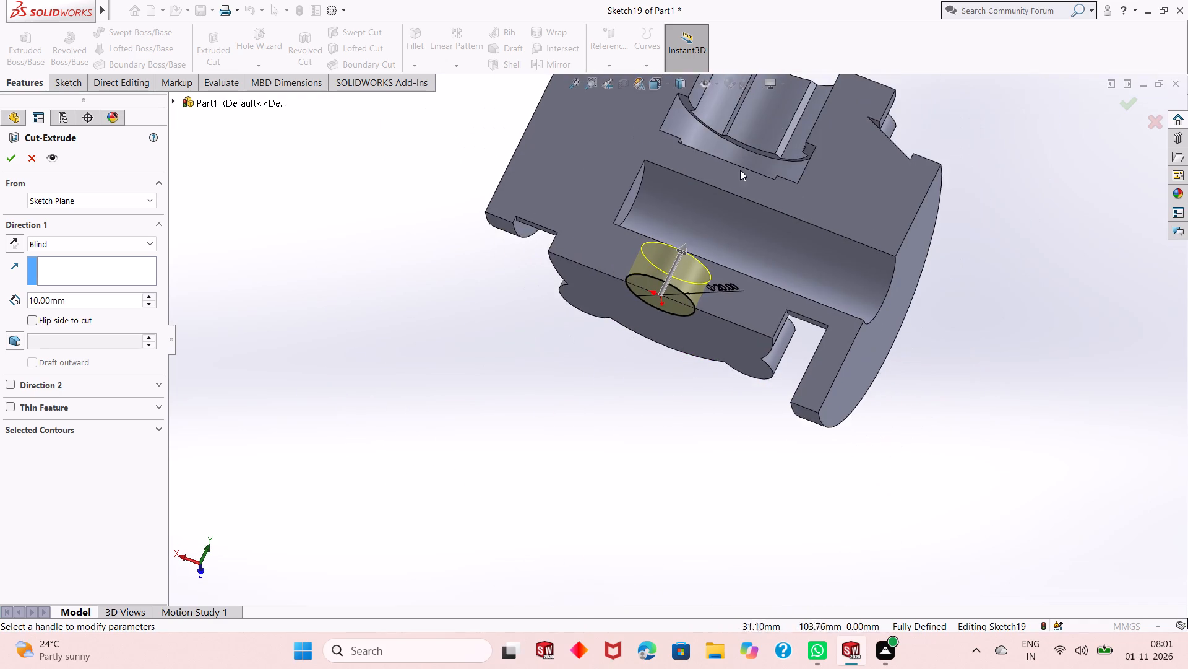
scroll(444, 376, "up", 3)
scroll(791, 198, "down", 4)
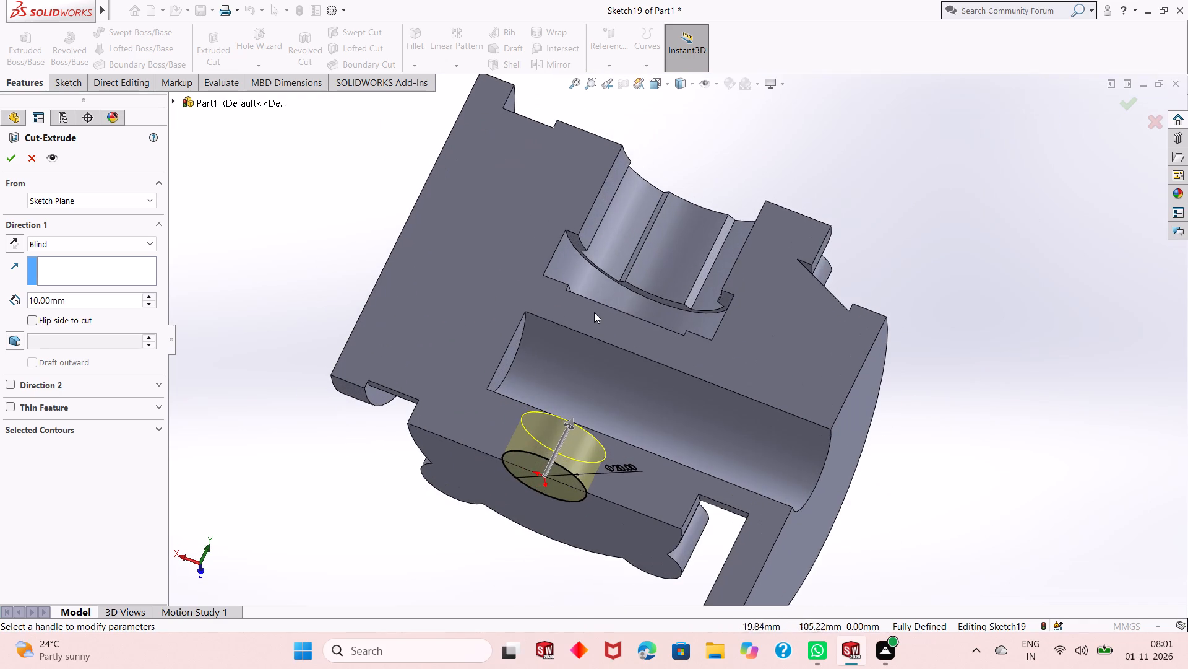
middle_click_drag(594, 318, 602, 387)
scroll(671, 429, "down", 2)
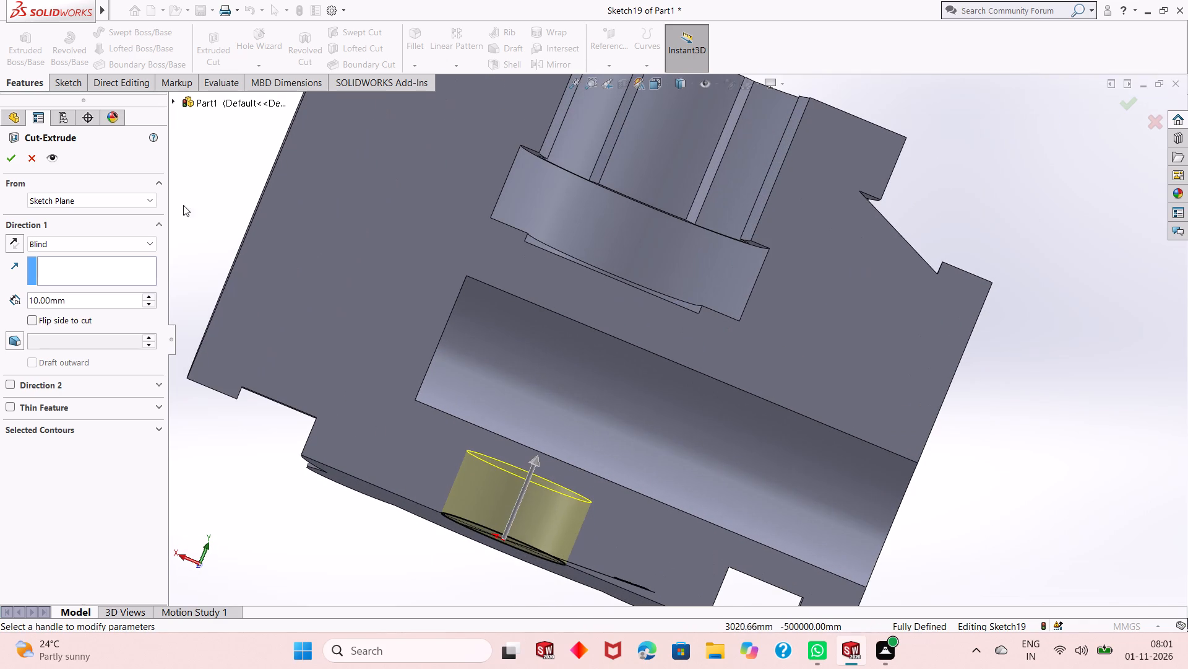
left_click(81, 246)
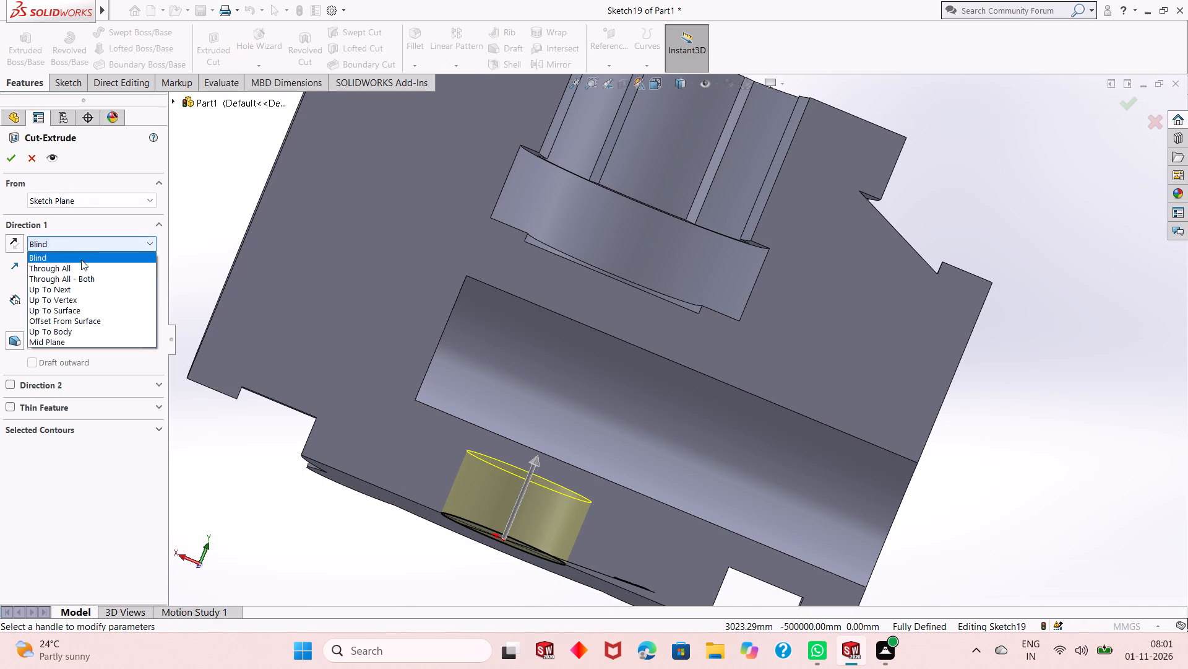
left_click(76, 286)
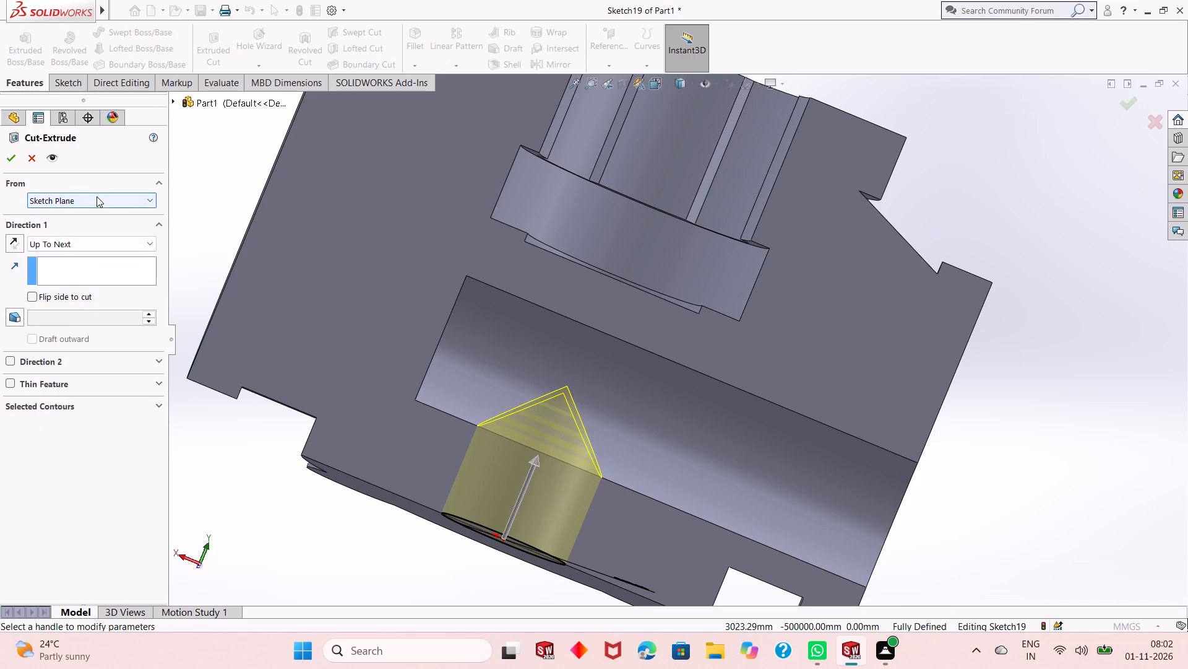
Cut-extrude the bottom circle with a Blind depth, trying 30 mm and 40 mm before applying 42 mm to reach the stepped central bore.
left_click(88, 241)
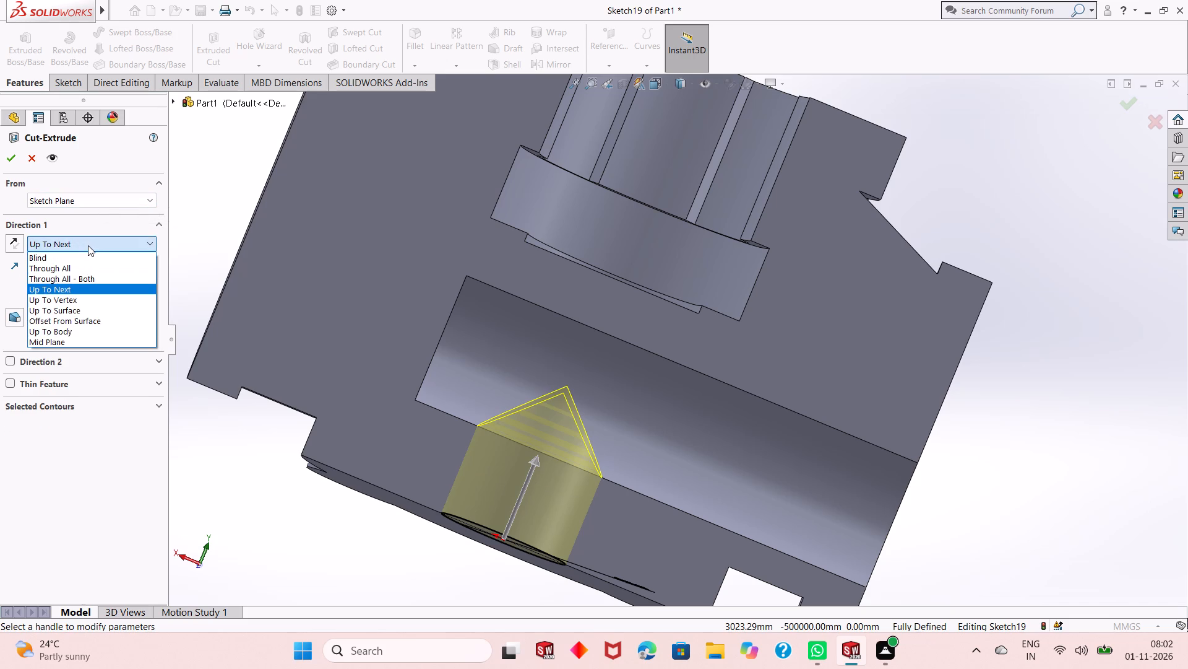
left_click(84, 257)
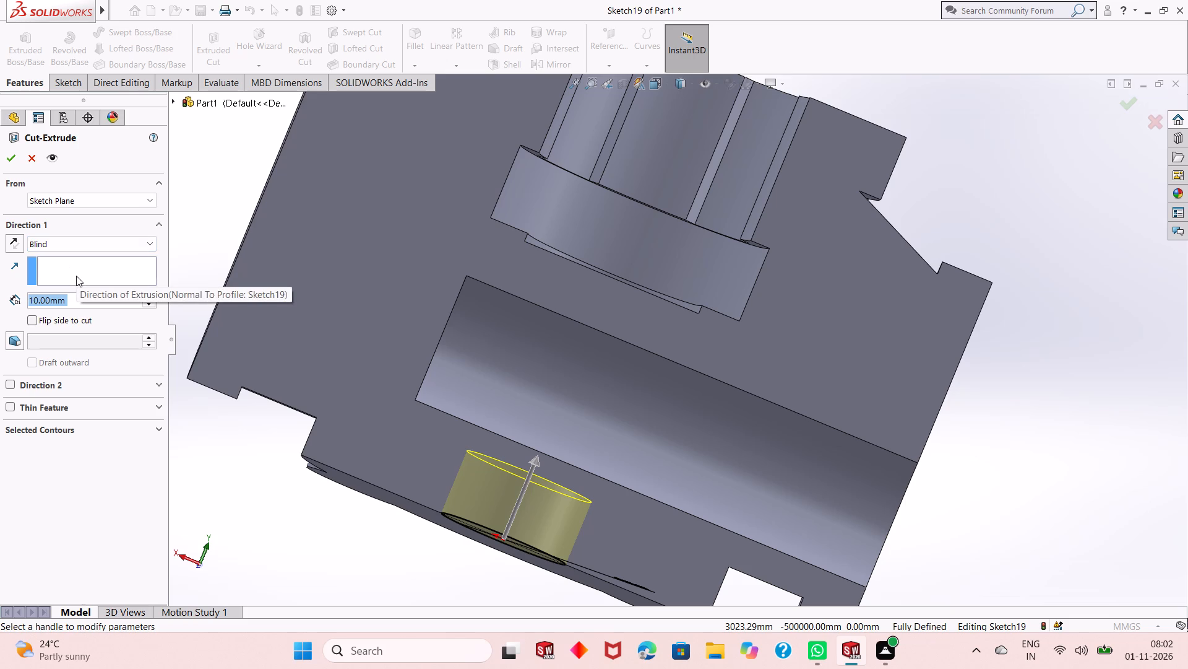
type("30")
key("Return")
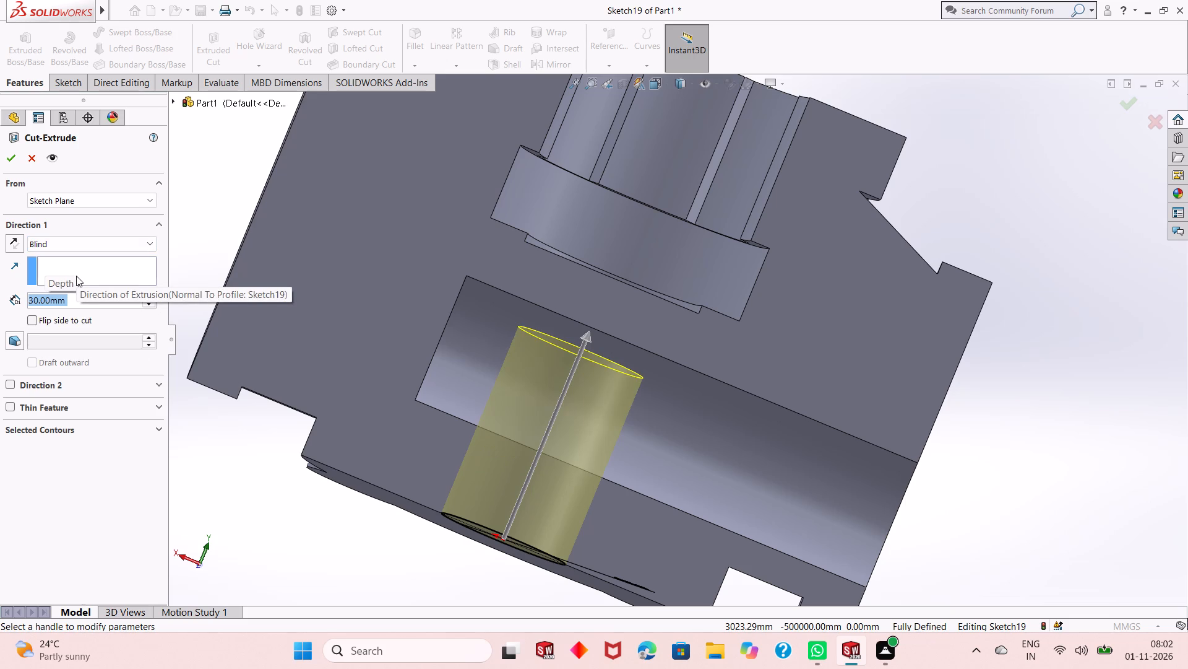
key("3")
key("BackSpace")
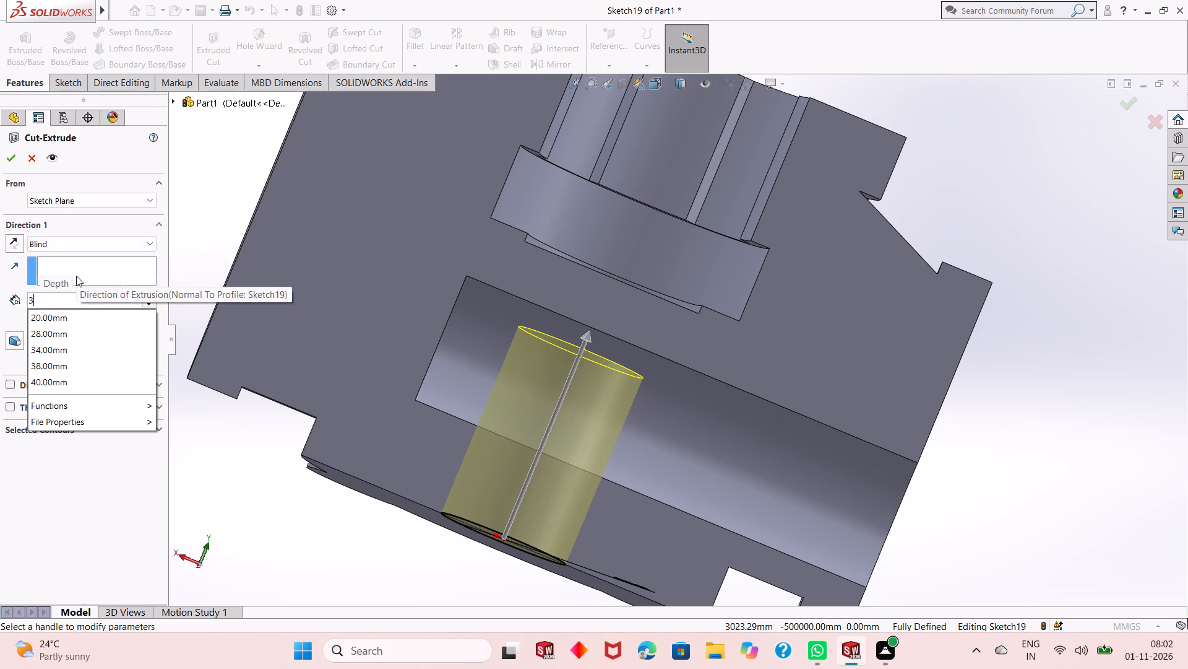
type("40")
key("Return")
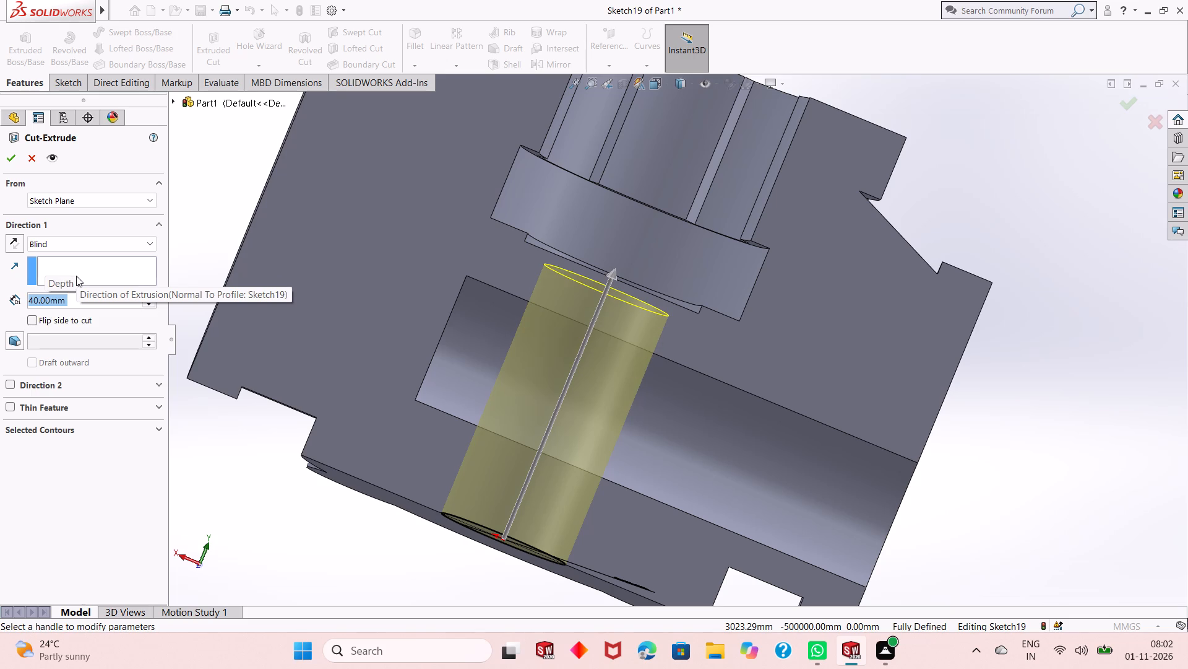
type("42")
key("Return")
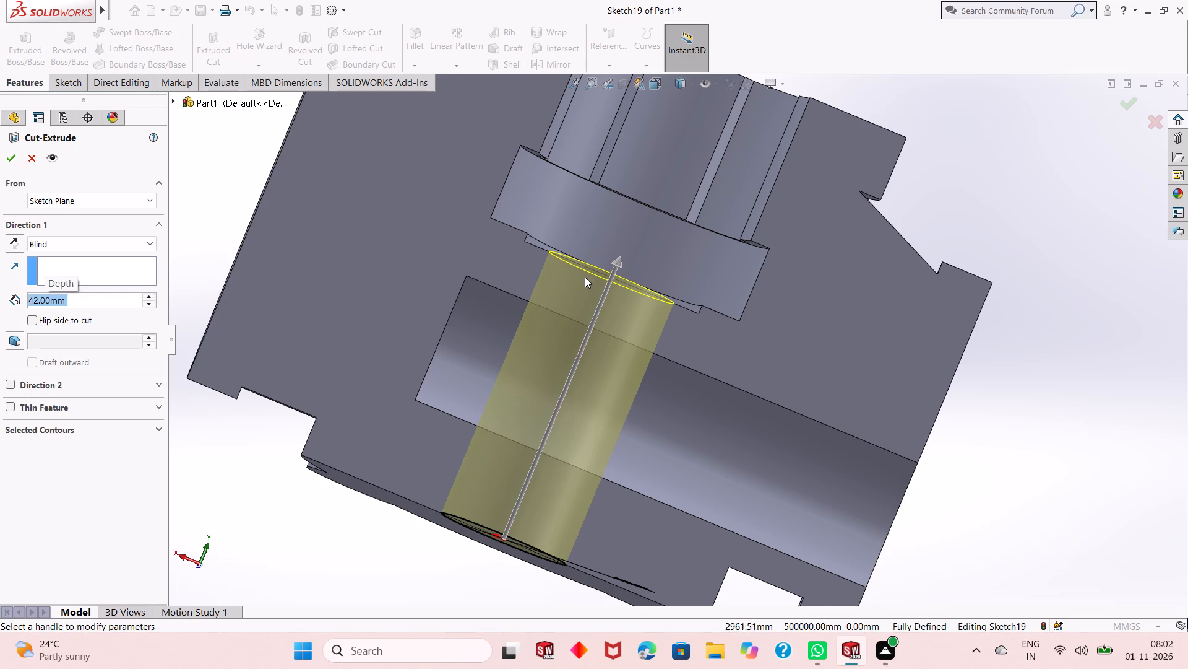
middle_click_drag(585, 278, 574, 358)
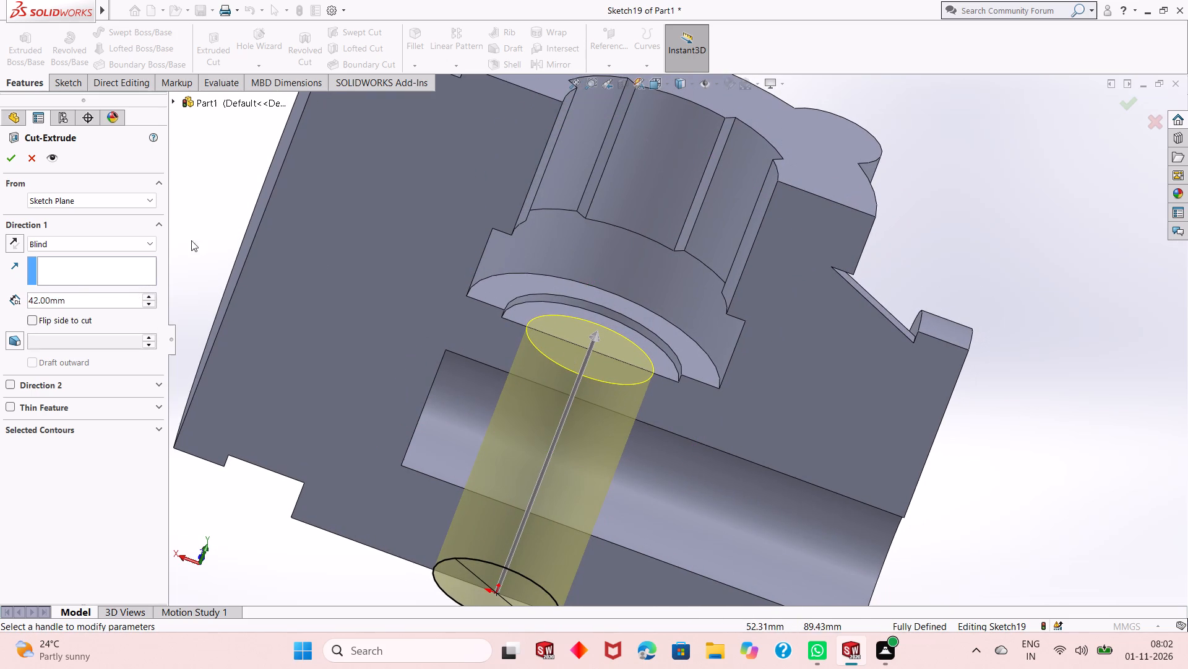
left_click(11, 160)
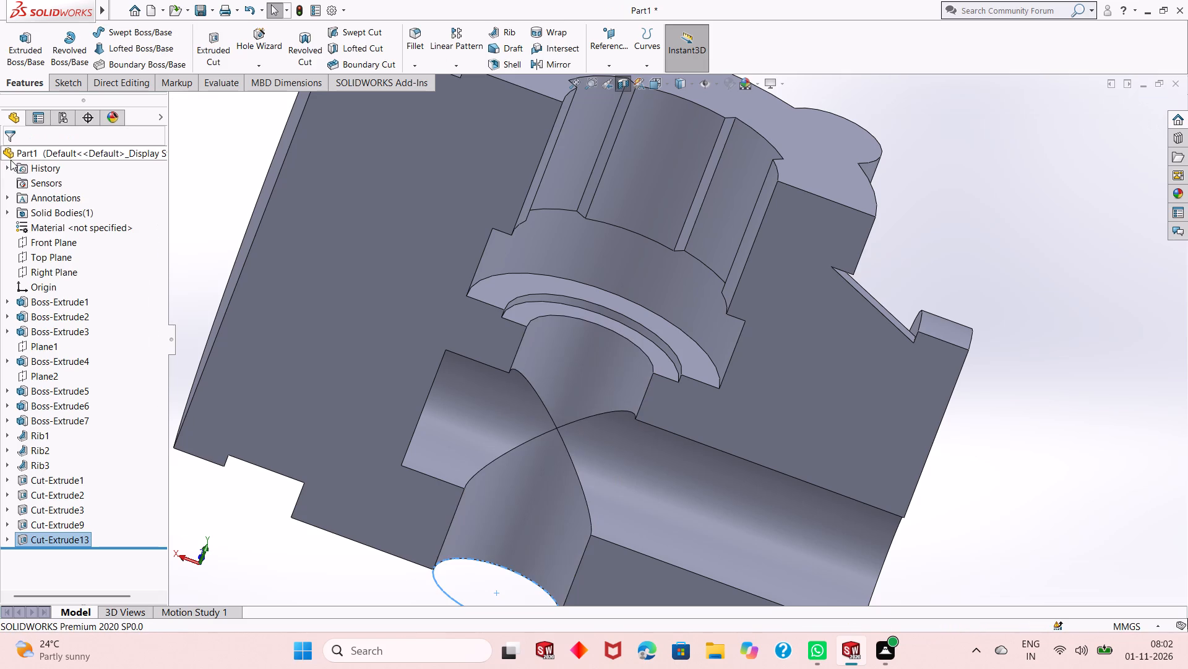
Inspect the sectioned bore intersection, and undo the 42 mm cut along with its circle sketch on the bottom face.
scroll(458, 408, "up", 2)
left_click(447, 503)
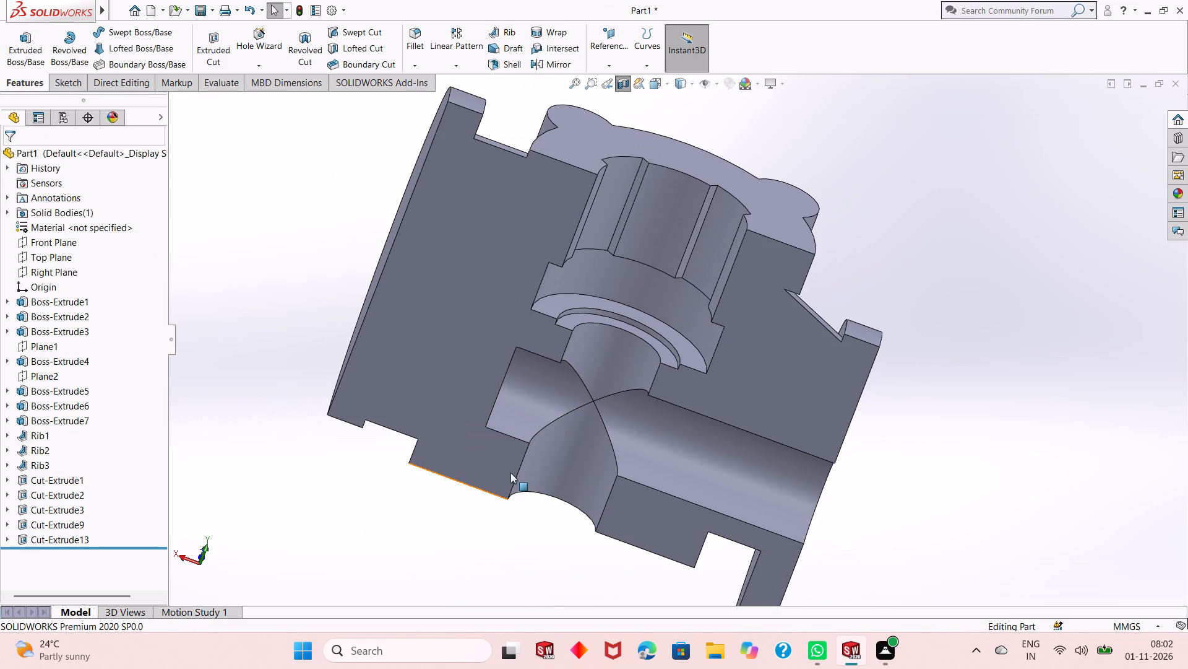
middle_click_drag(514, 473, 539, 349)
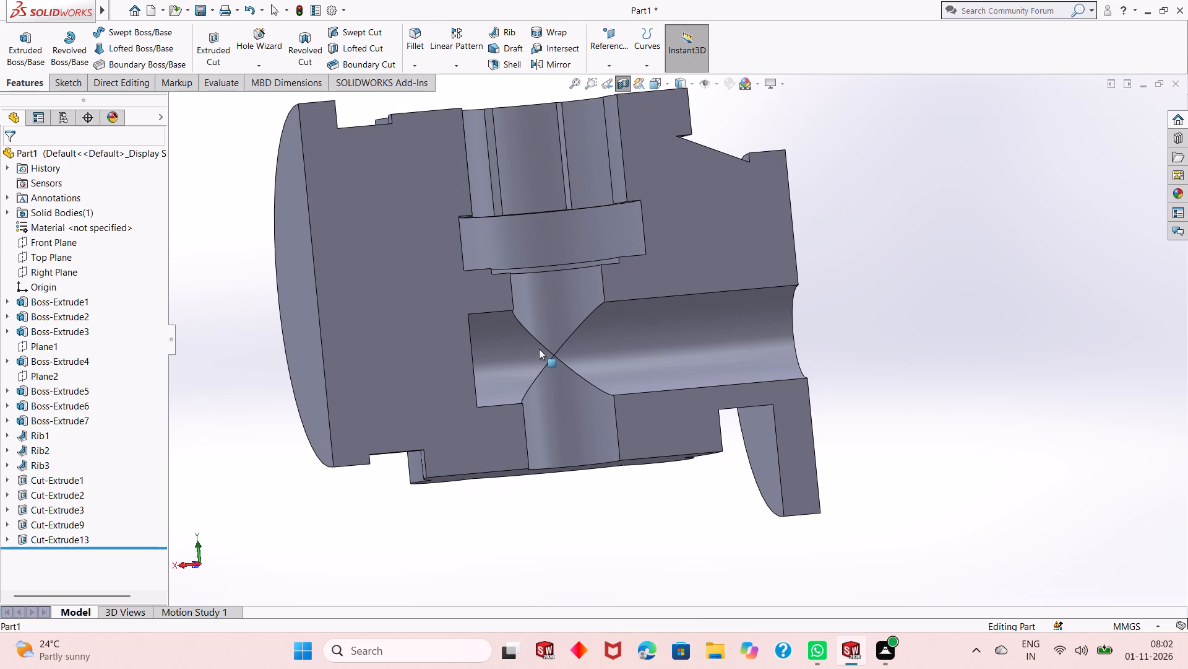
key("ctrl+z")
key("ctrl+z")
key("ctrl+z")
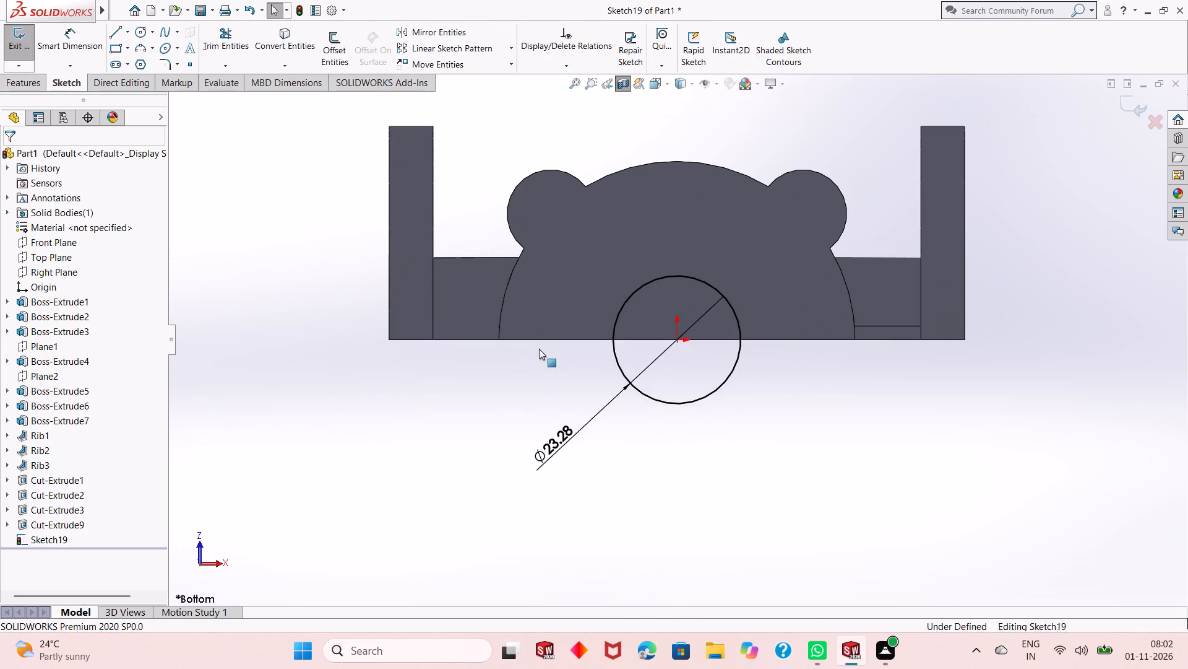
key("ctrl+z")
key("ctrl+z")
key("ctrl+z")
Select the circular floor face of the stepped central bore, above the side flange bore, for a new sketch.
scroll(605, 375, "up", 1)
middle_click_drag(614, 431, 825, 186)
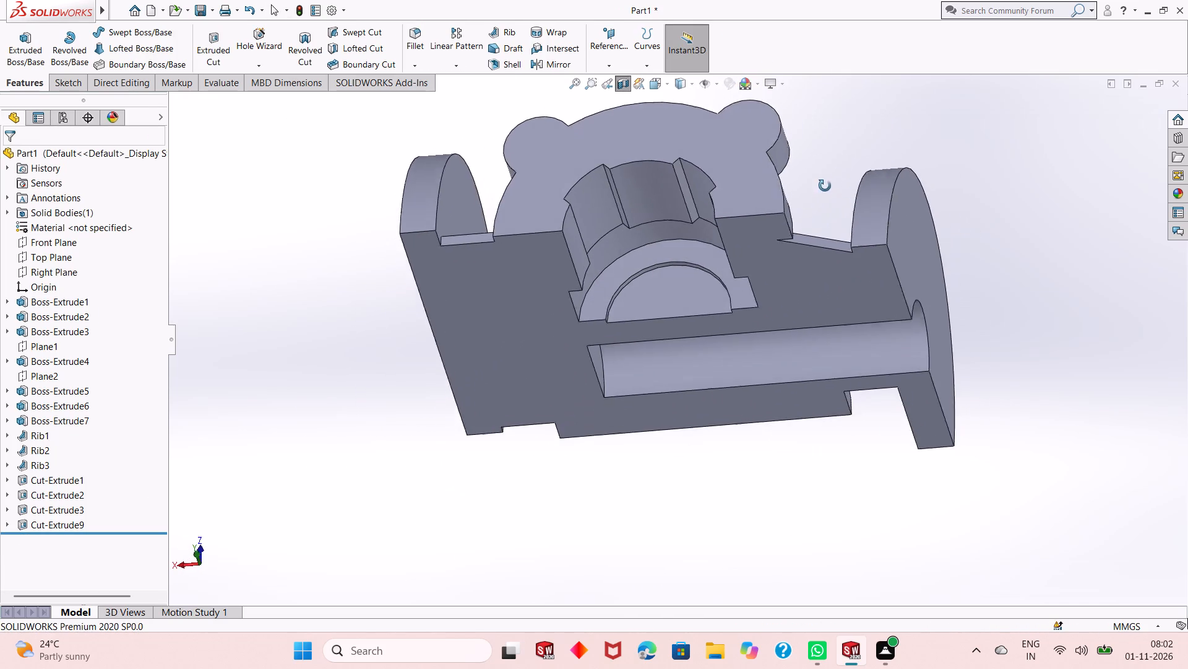
middle_click_drag(825, 186, 826, 175)
scroll(788, 300, "down", 2)
scroll(655, 318, "down", 2)
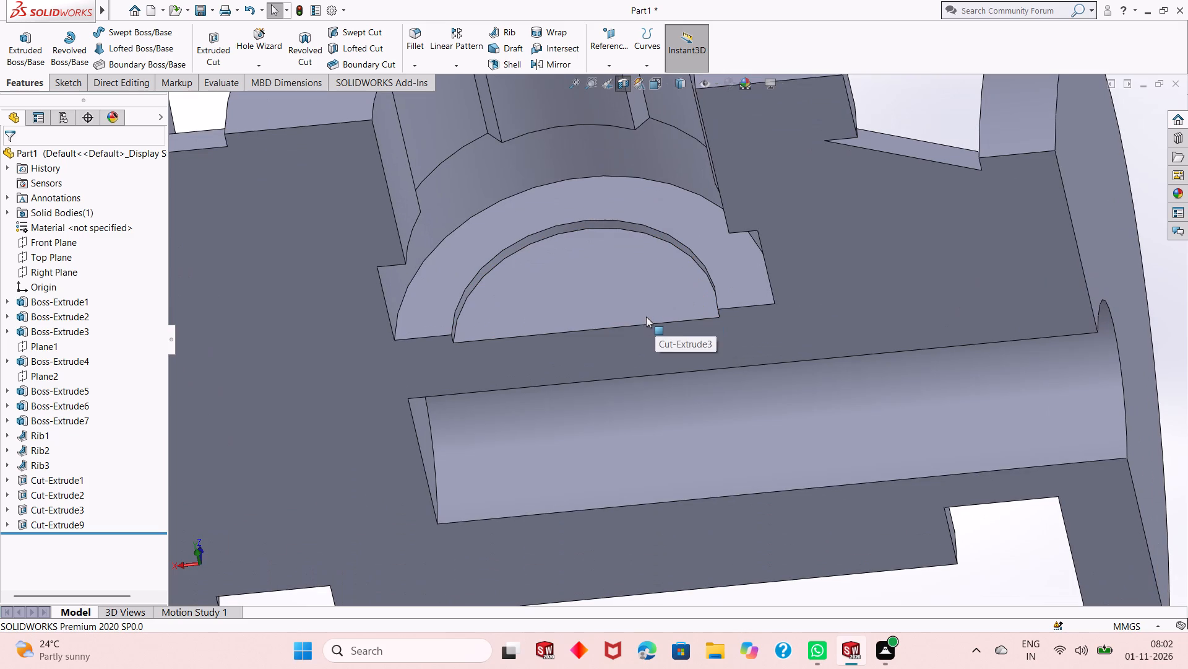
scroll(646, 317, "down", 2)
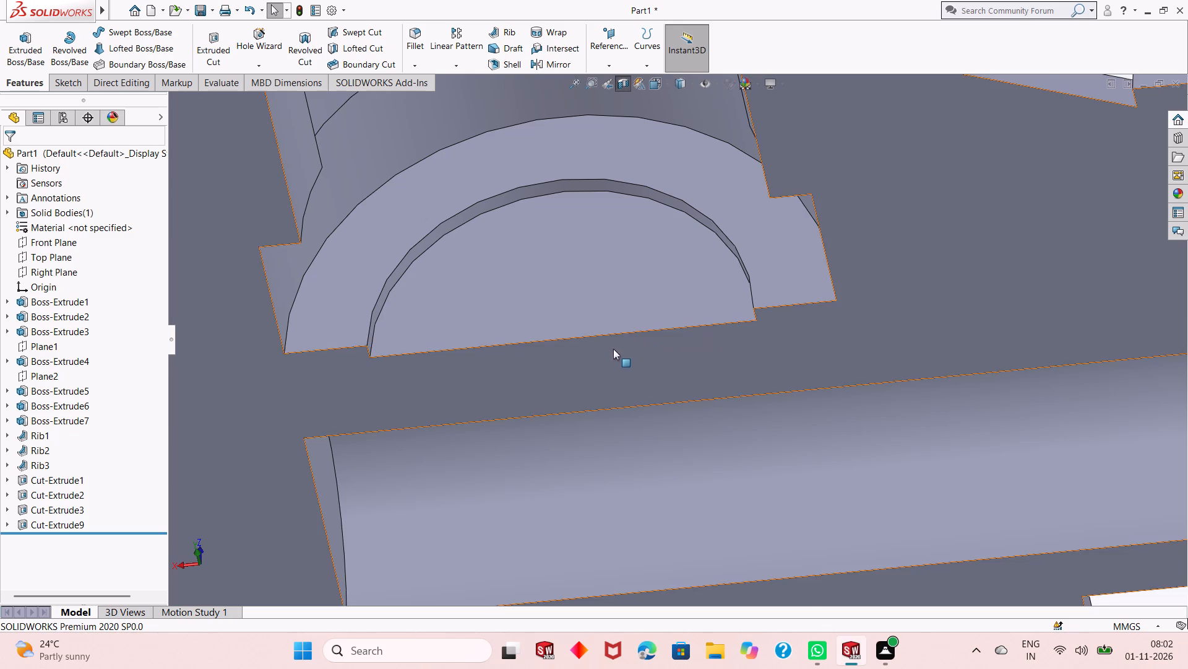
scroll(582, 382, "up", 2)
middle_click_drag(586, 376, 595, 330)
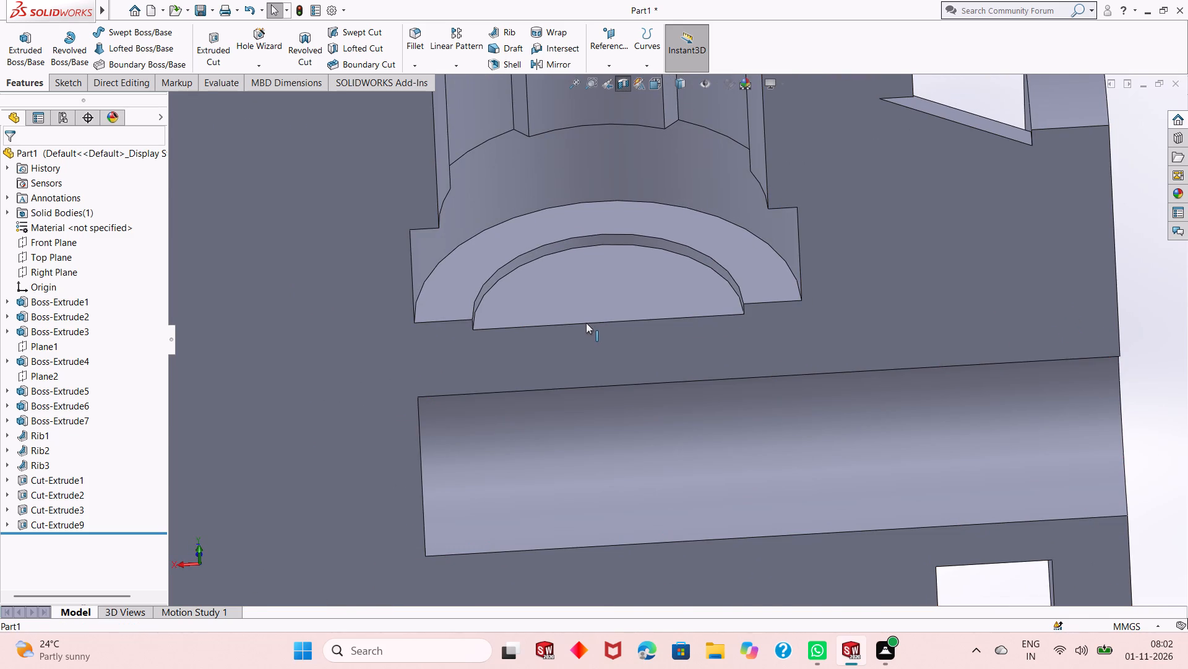
scroll(586, 323, "up", 2)
left_click(593, 313)
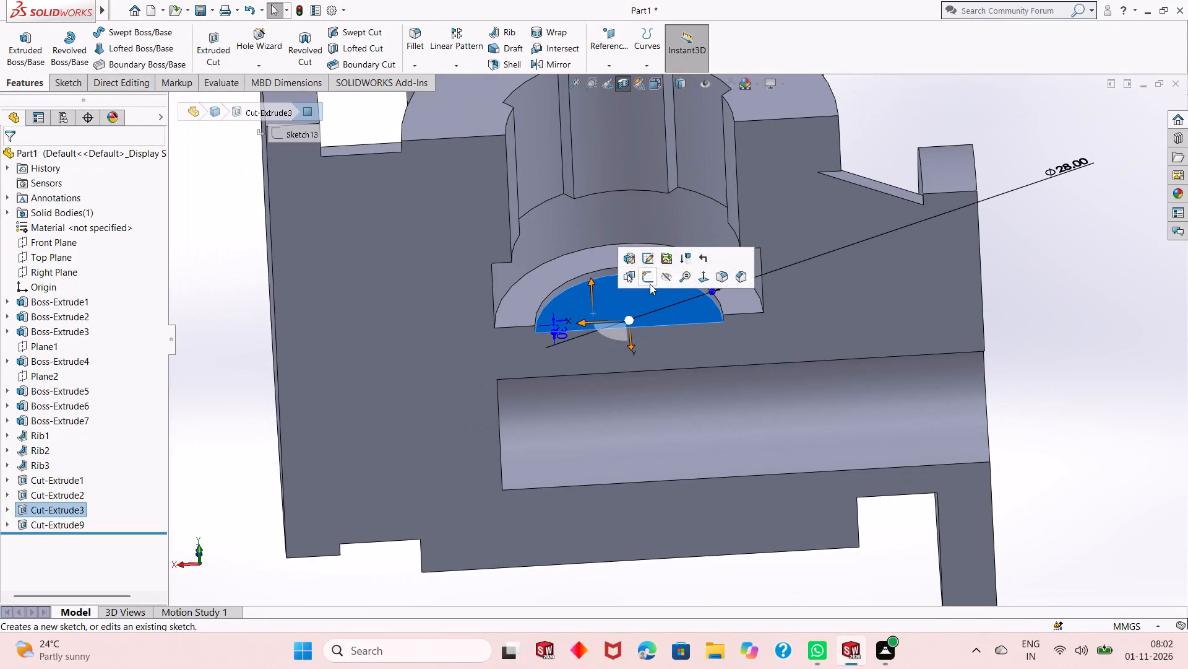
Start a sketch on the floor of the stepped bore's lowest recess with an origin-centred circle about 15 mm in diameter.
left_click(650, 284)
left_click(238, 404)
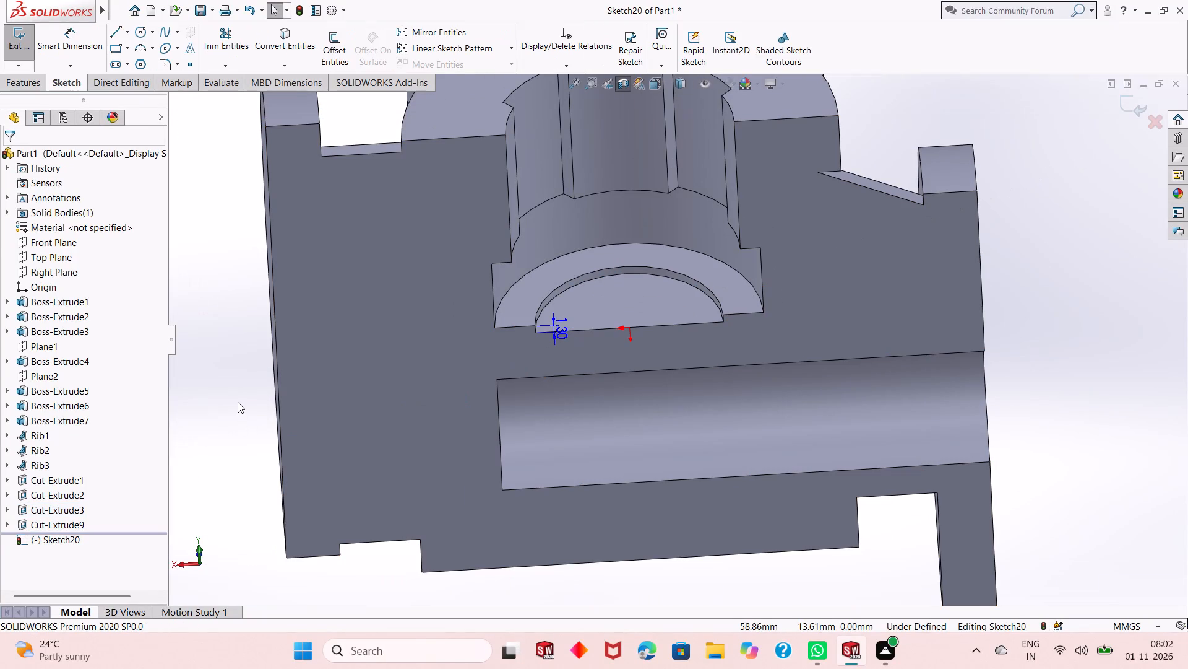
left_click(142, 31)
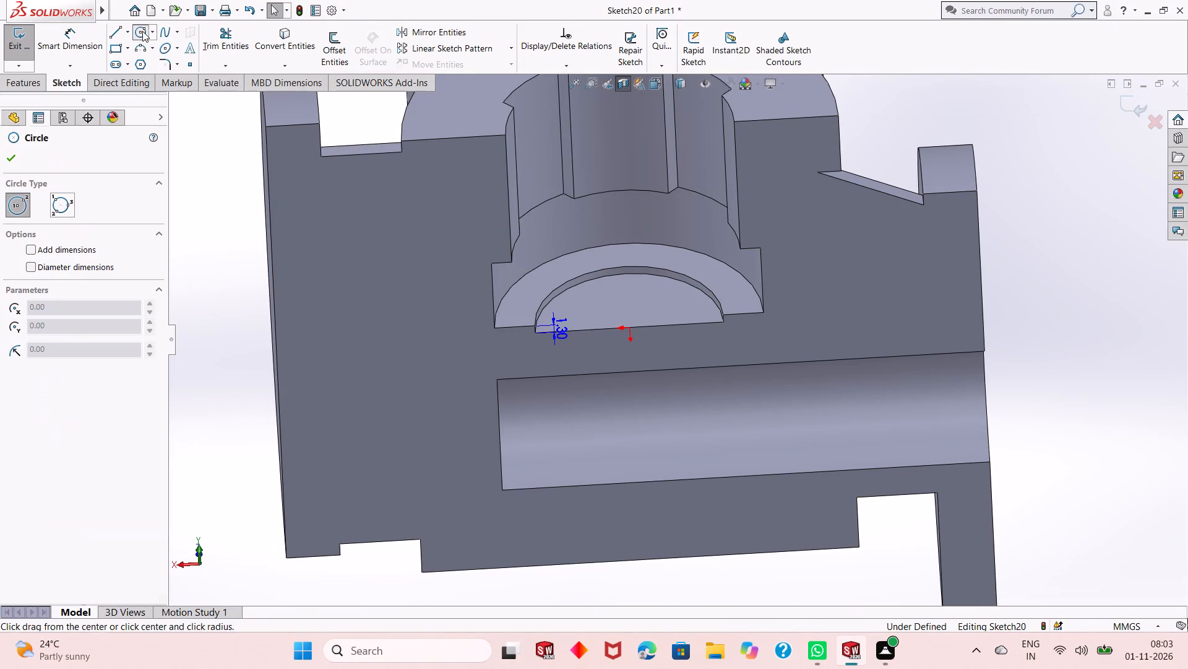
left_click(632, 328)
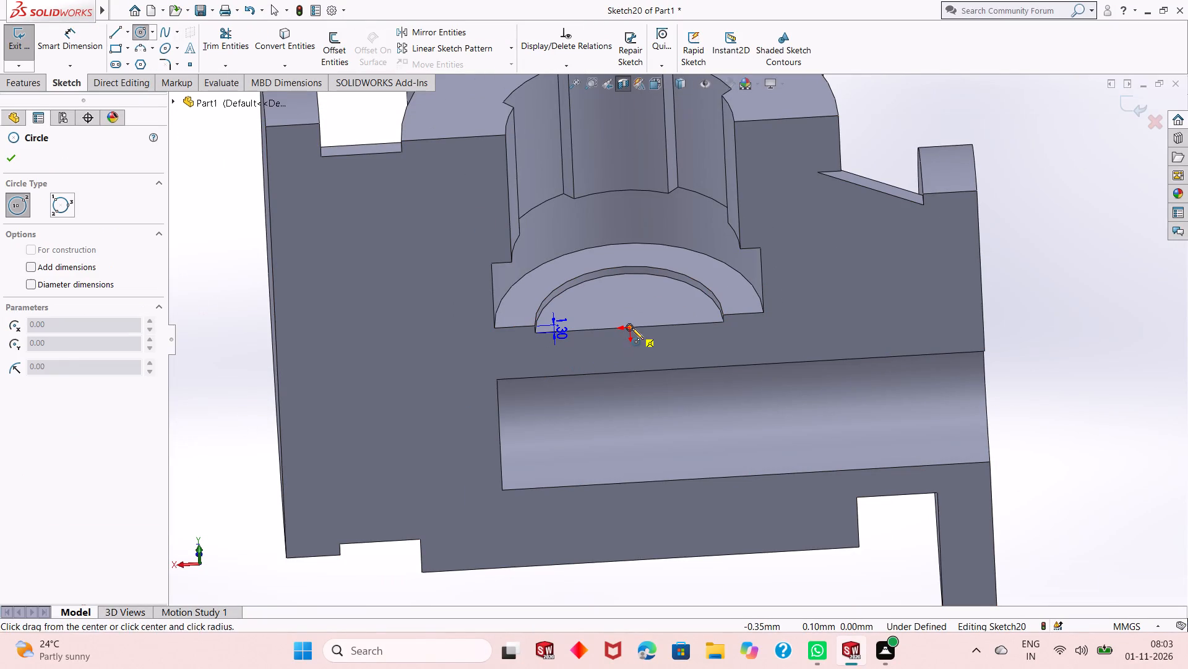
left_click(642, 299)
right_click(202, 272)
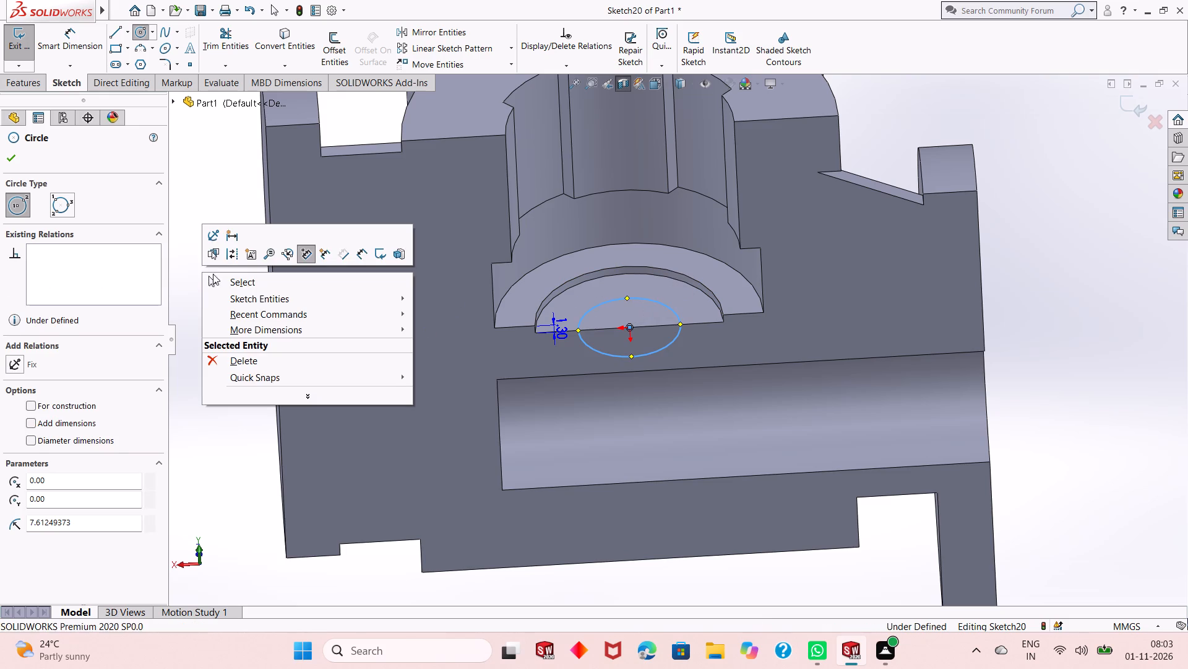
left_click(218, 279)
Dimension the circle's diameter and set it to 19.8 mm.
left_click(92, 45)
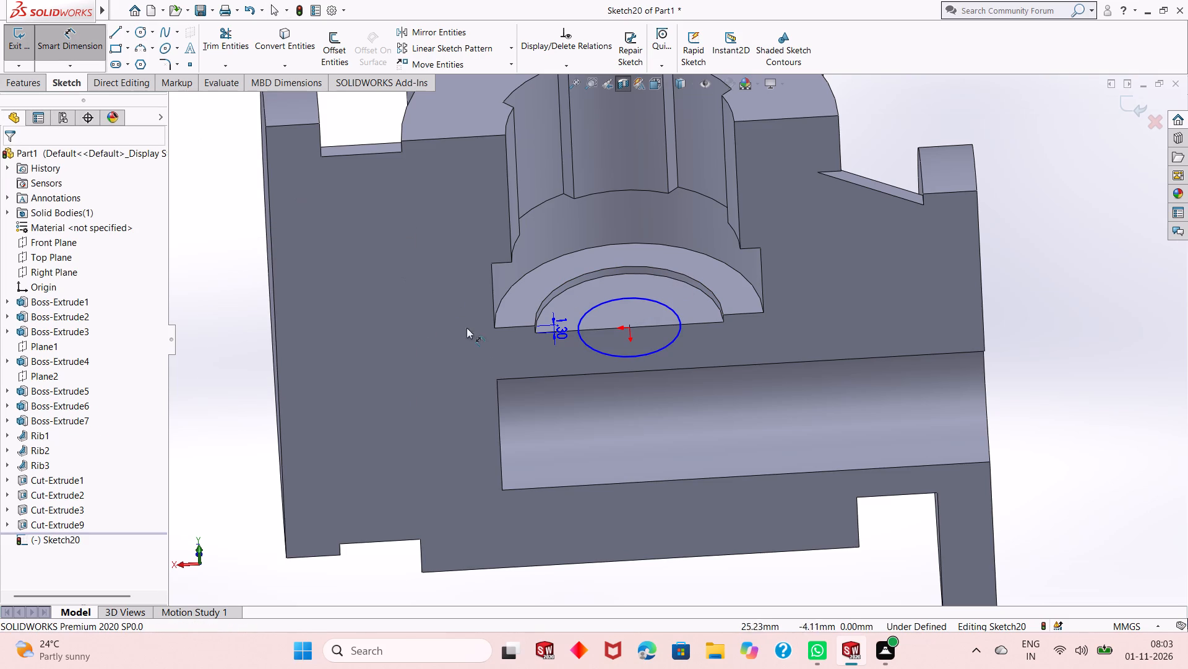
left_click(595, 349)
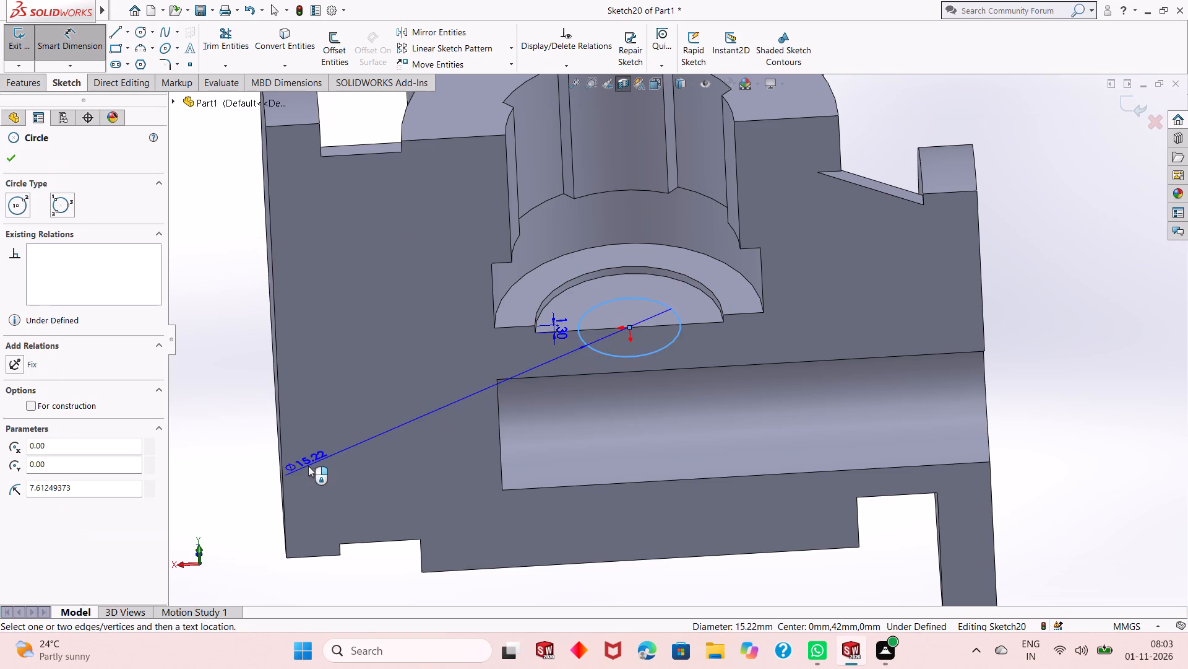
left_click(308, 466)
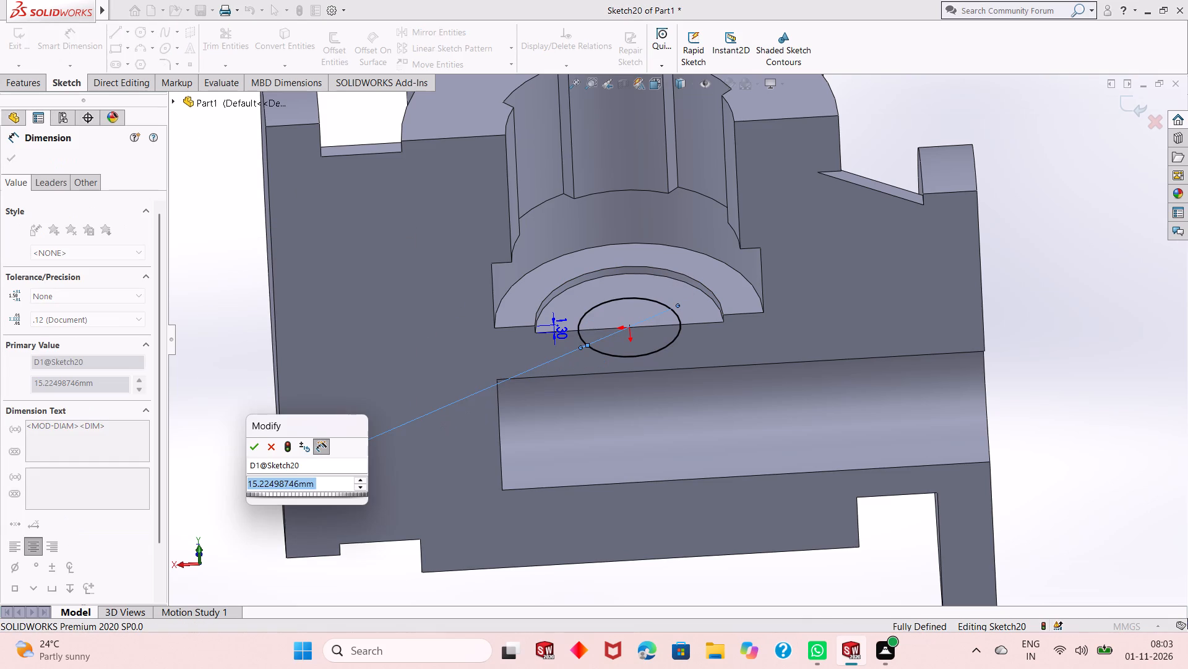
type("19.")
key("8")
key("Return")
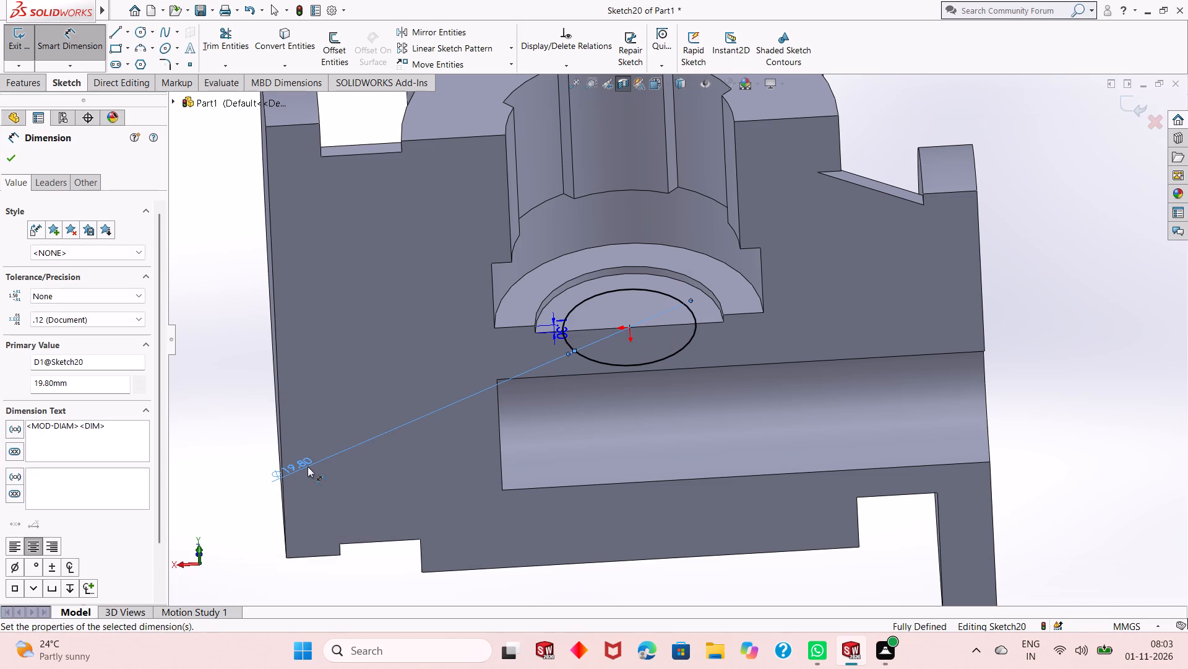
right_click(177, 295)
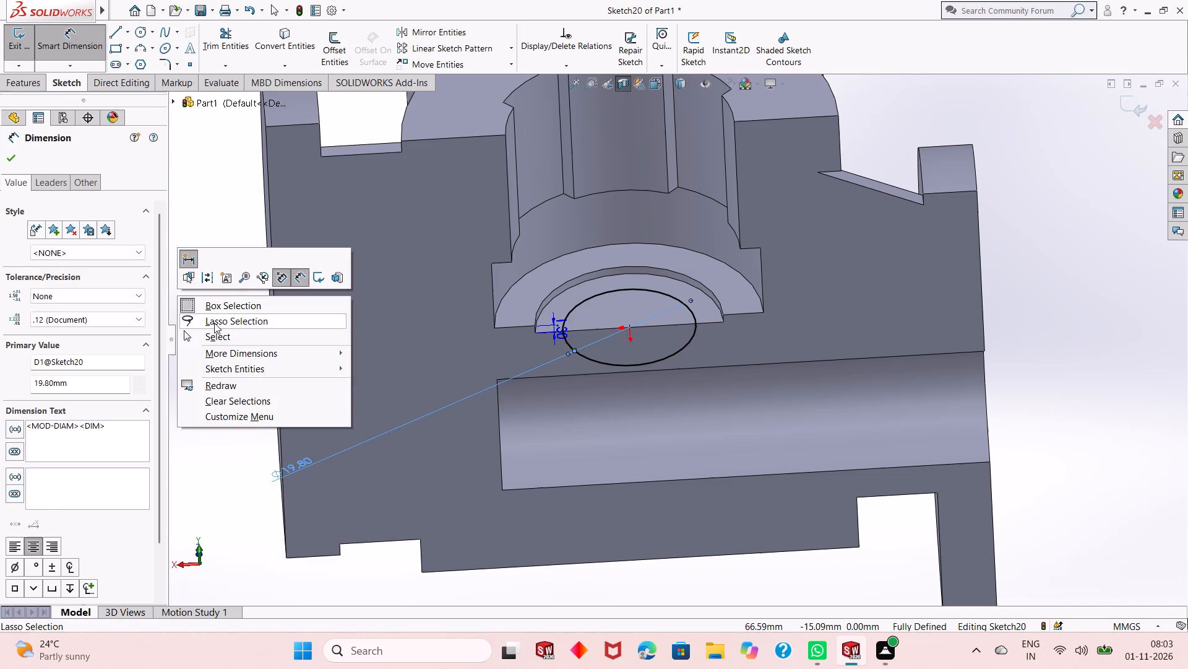
left_click(215, 333)
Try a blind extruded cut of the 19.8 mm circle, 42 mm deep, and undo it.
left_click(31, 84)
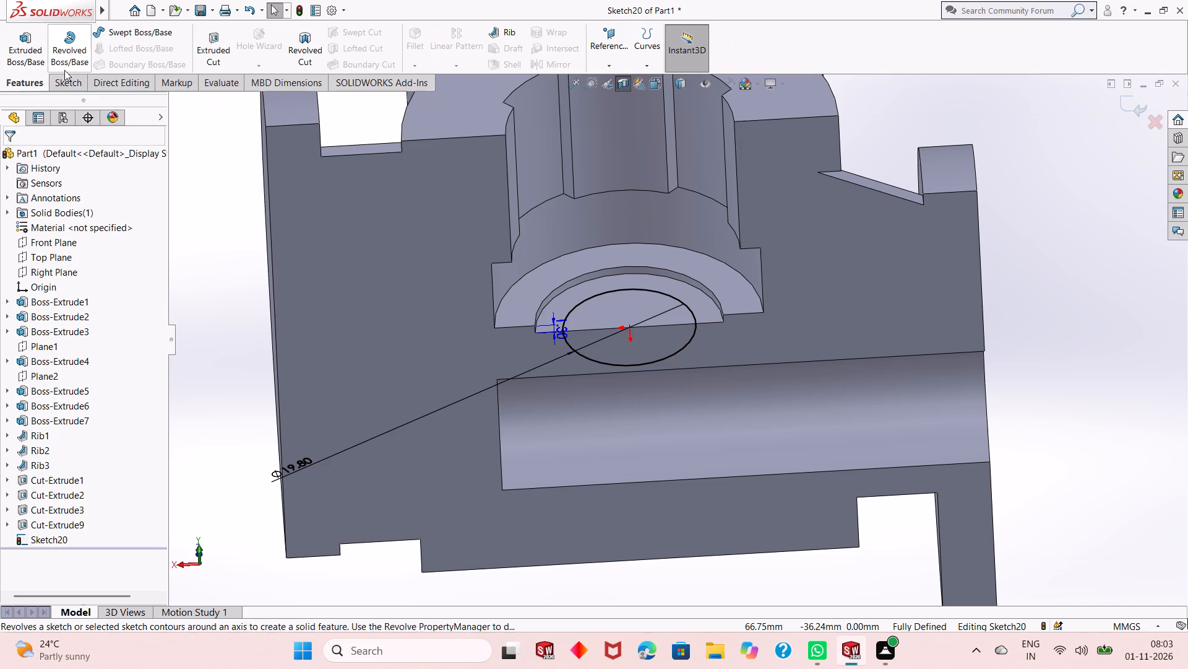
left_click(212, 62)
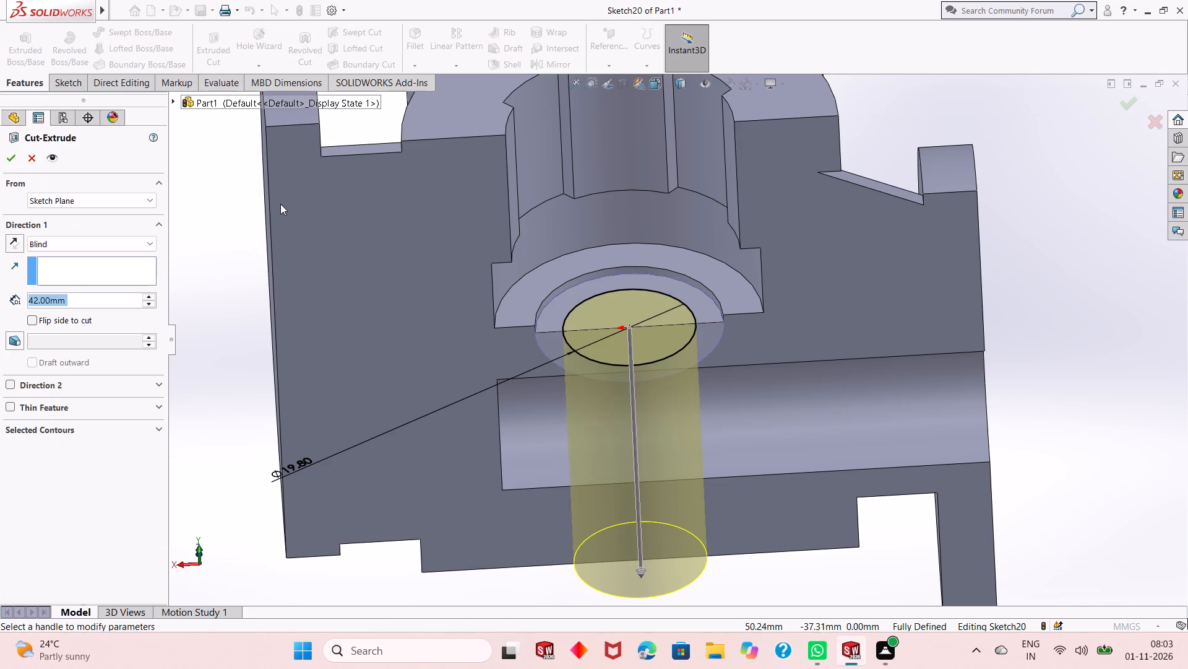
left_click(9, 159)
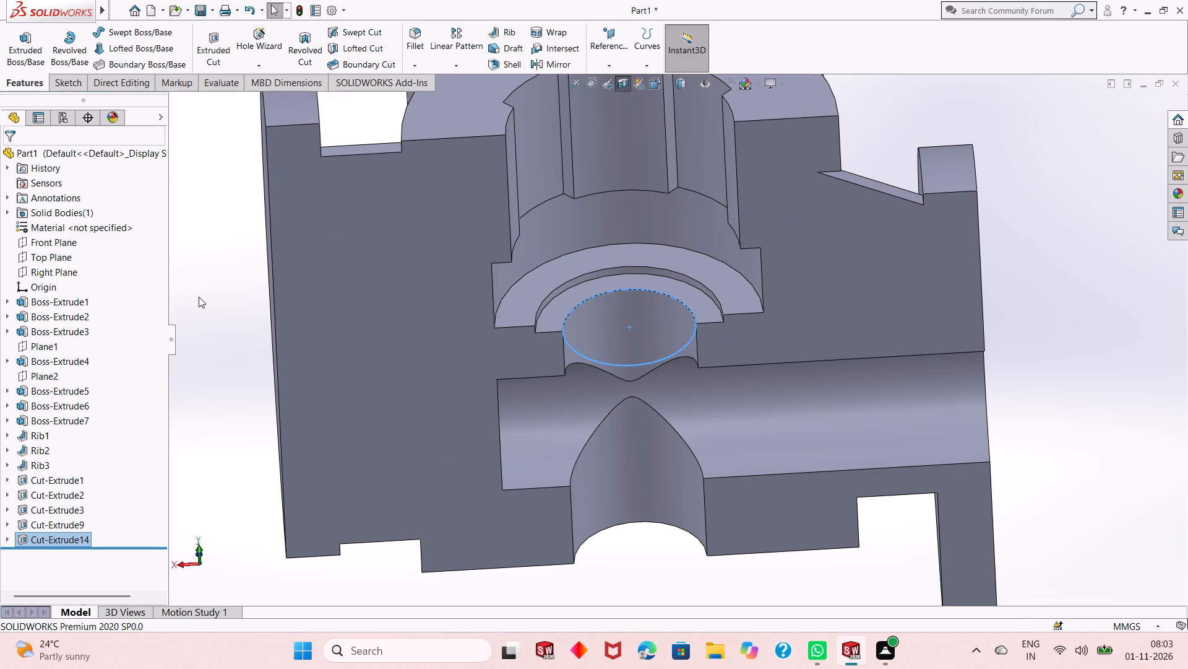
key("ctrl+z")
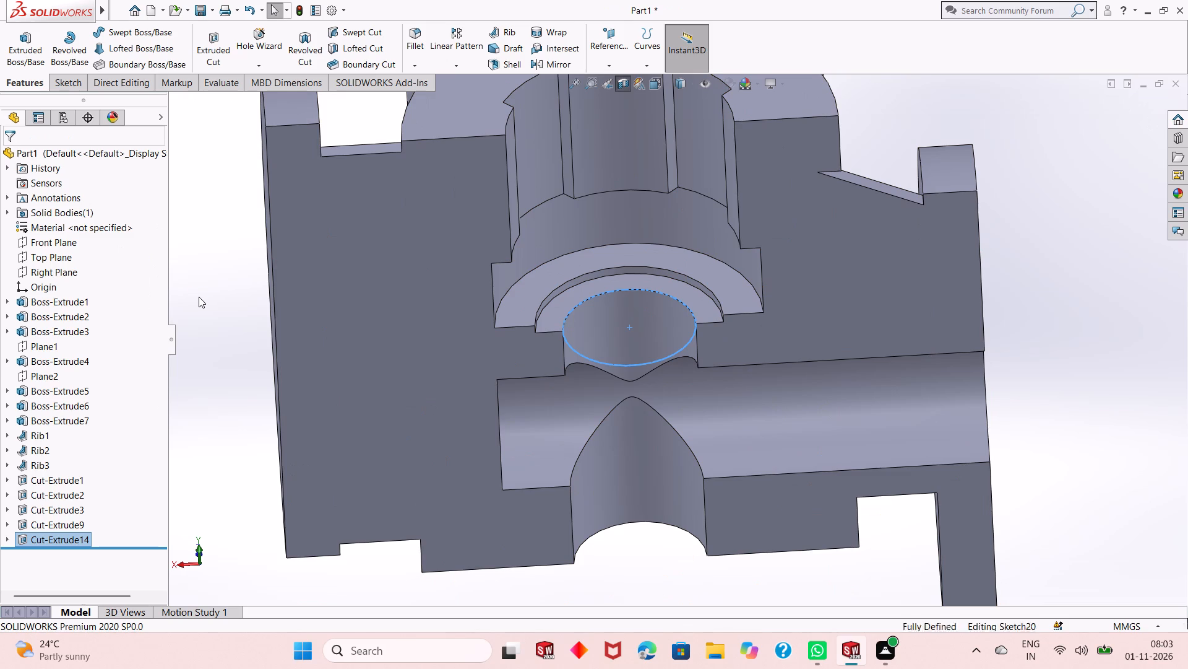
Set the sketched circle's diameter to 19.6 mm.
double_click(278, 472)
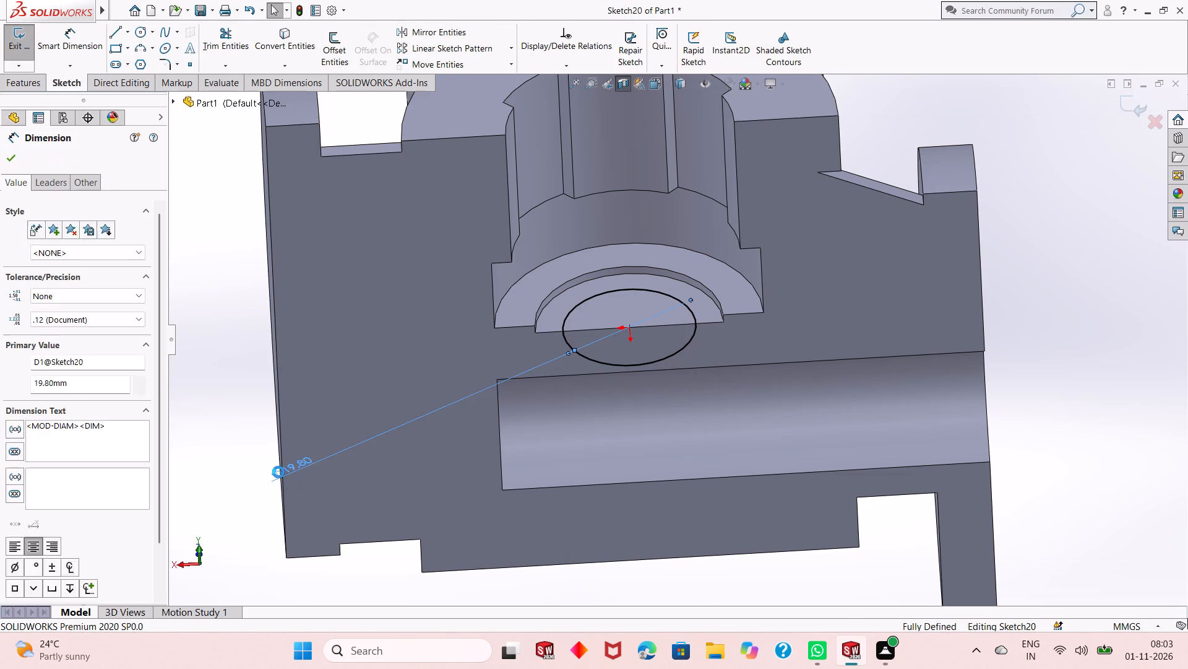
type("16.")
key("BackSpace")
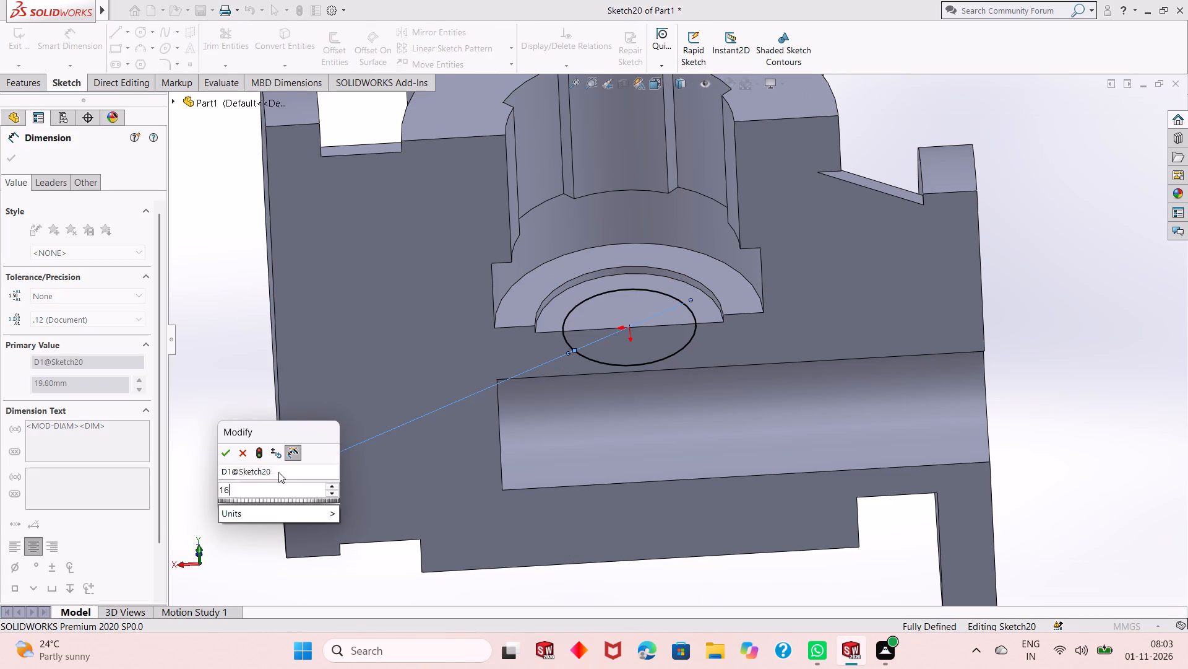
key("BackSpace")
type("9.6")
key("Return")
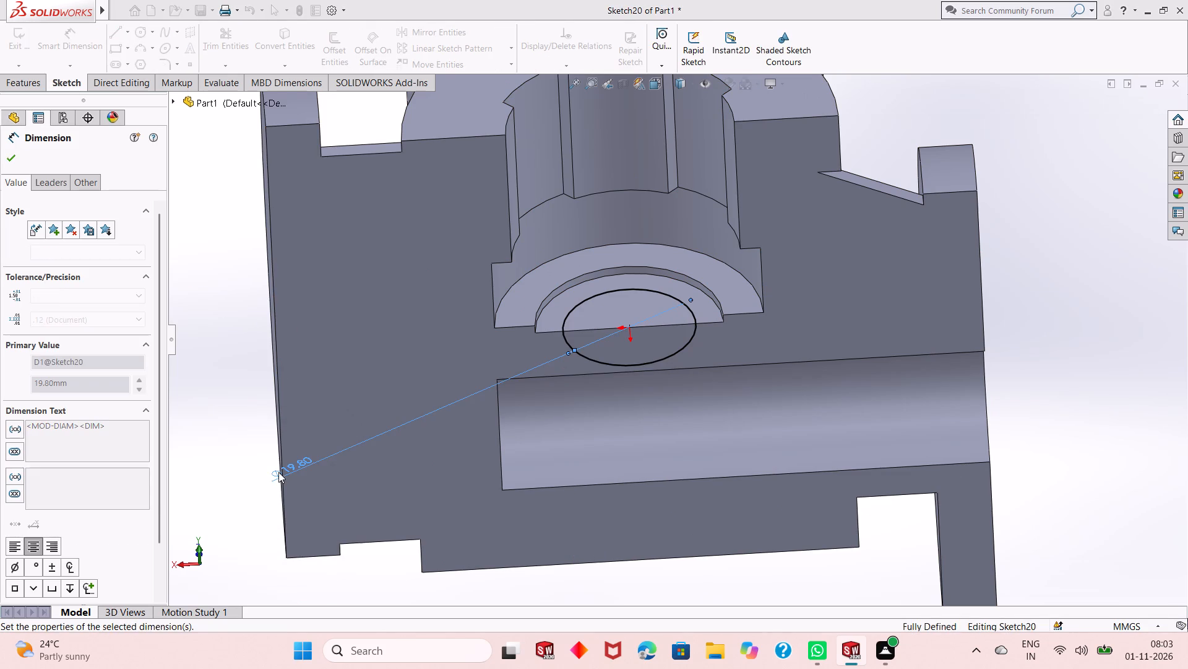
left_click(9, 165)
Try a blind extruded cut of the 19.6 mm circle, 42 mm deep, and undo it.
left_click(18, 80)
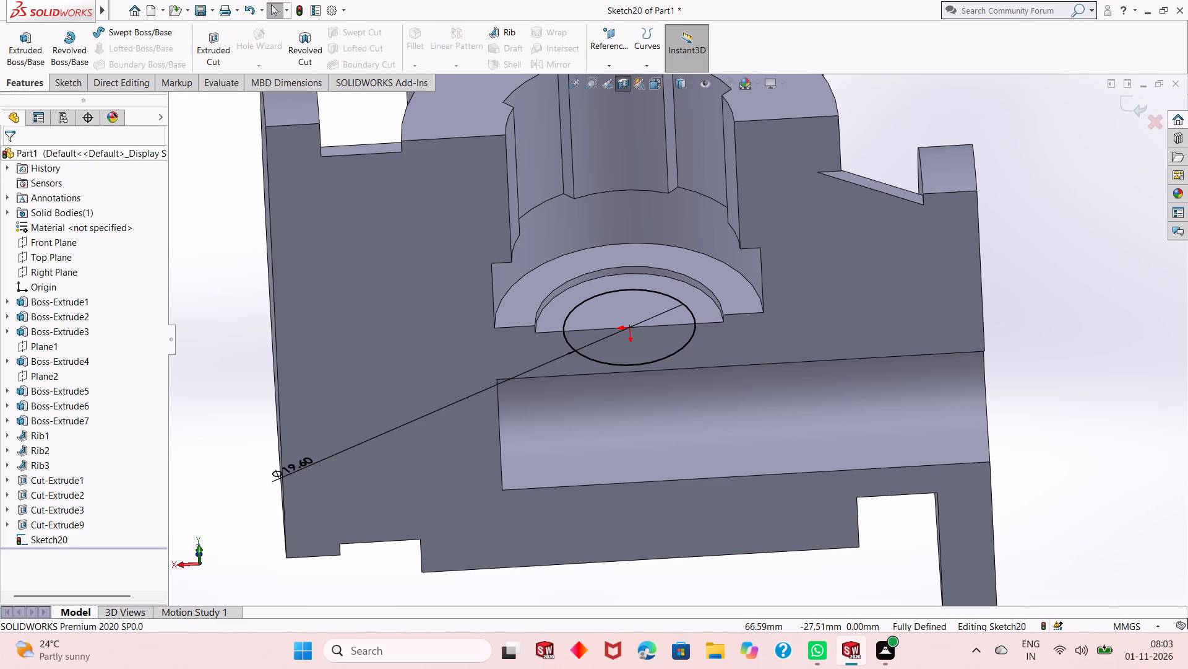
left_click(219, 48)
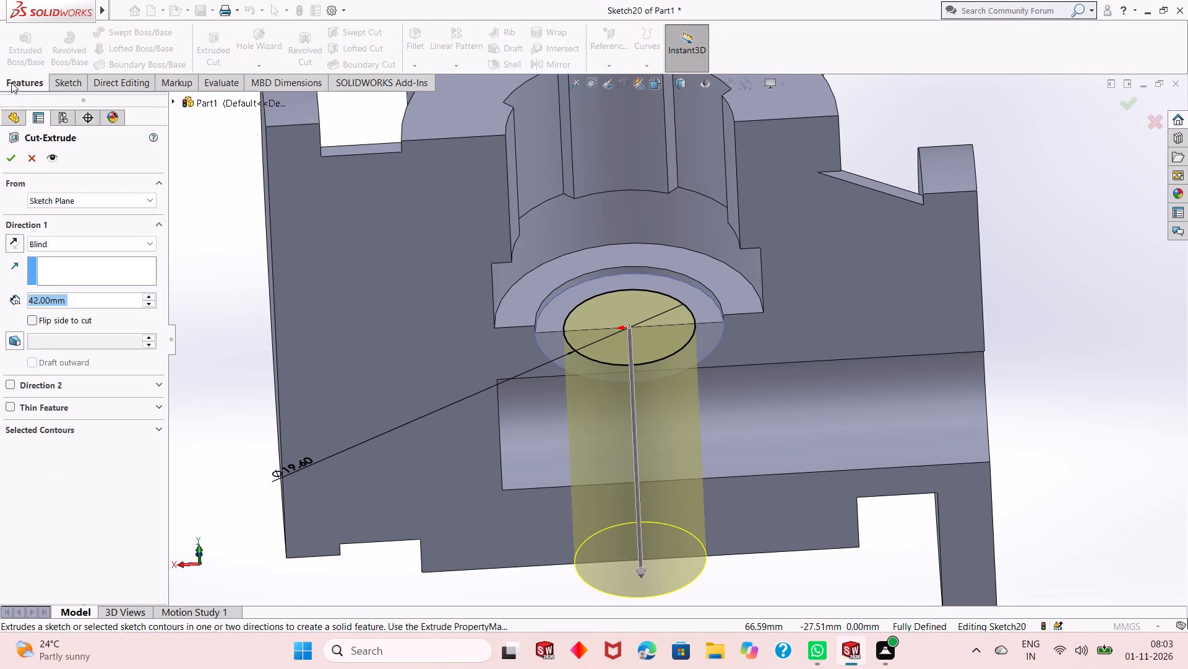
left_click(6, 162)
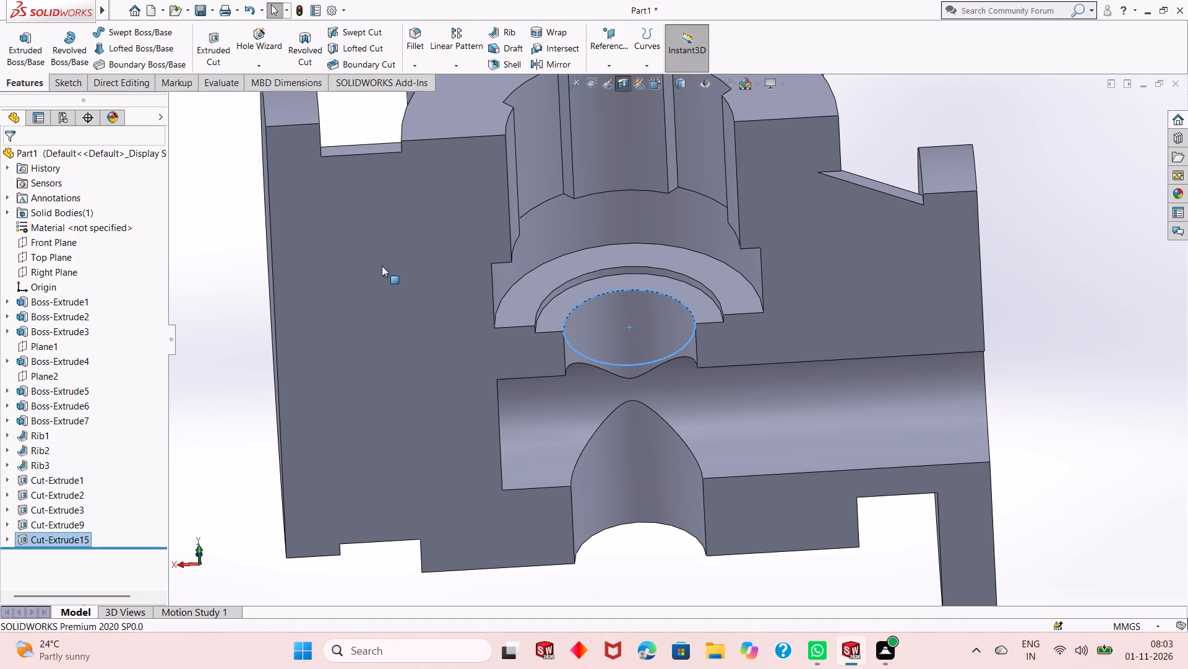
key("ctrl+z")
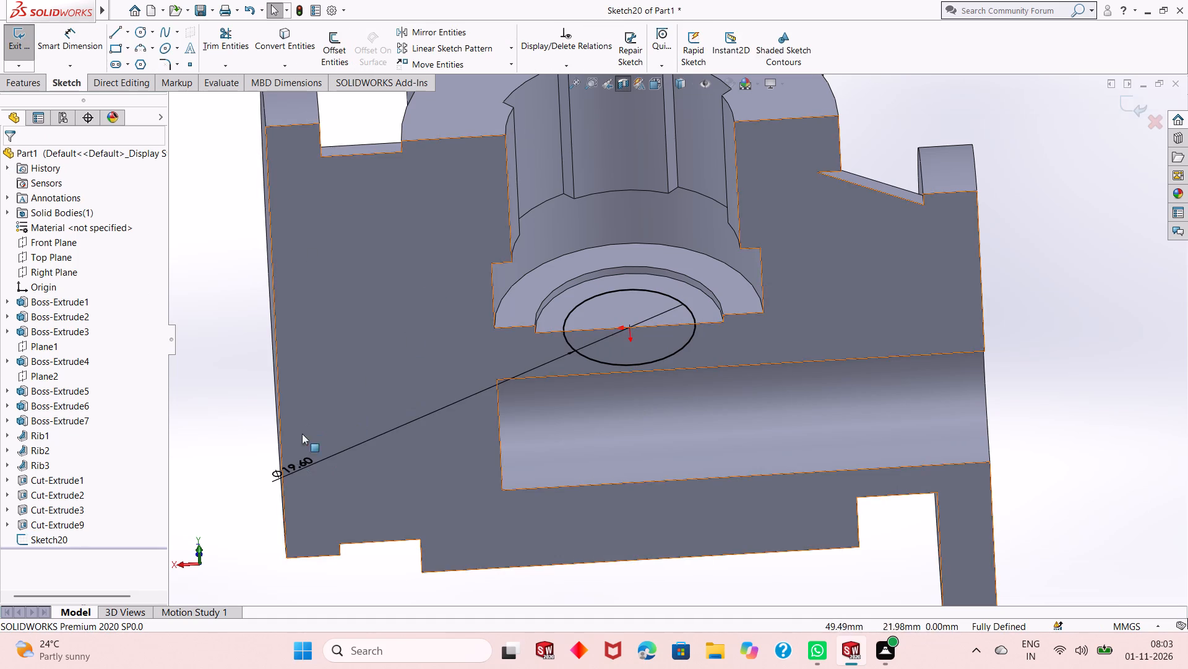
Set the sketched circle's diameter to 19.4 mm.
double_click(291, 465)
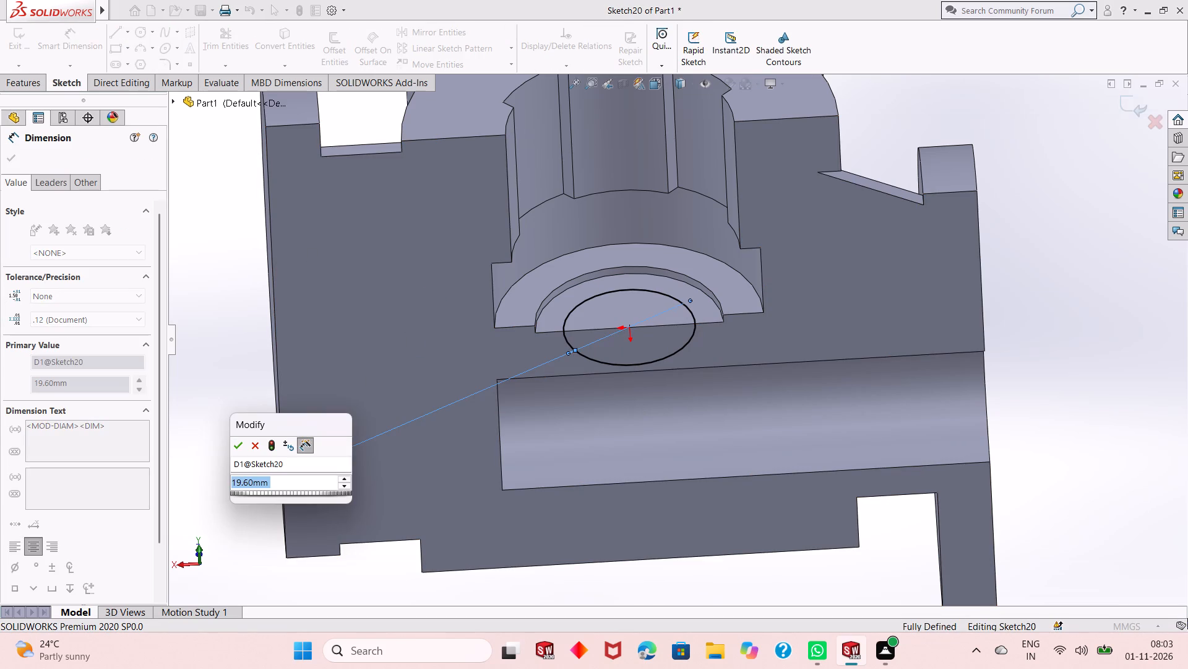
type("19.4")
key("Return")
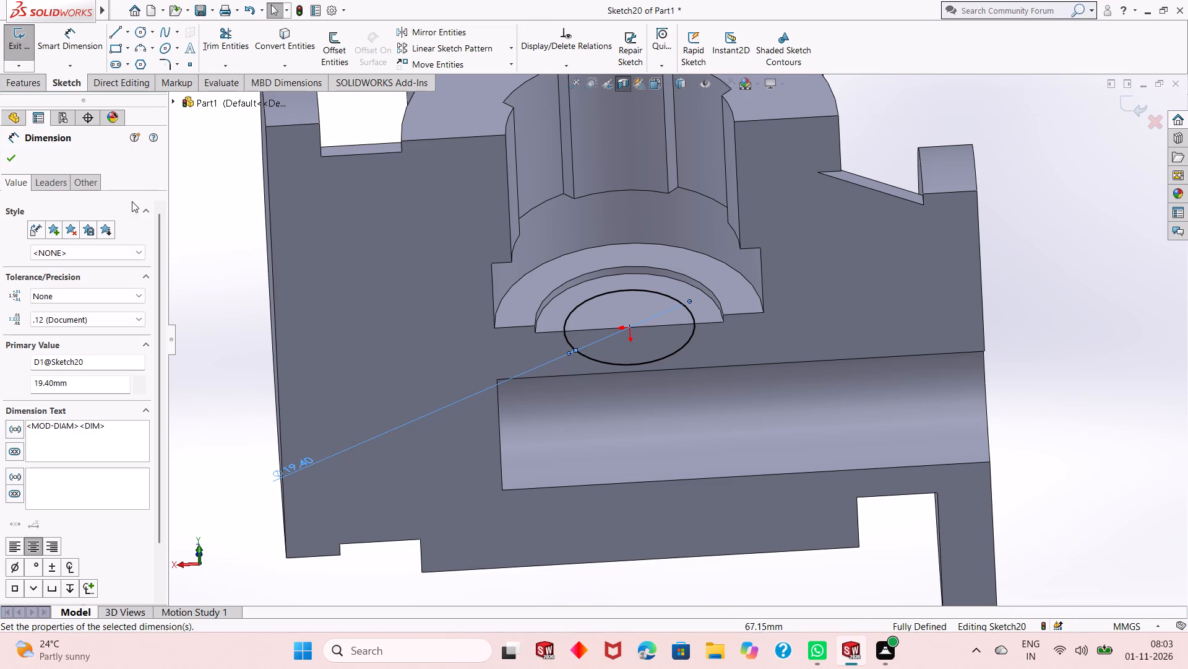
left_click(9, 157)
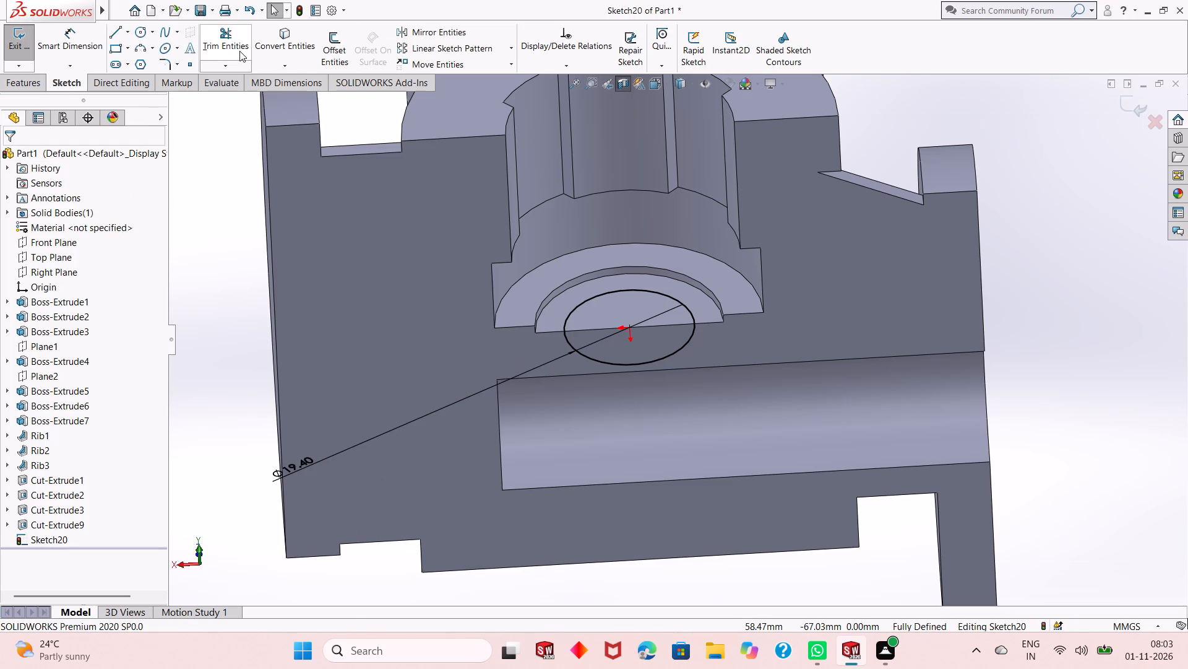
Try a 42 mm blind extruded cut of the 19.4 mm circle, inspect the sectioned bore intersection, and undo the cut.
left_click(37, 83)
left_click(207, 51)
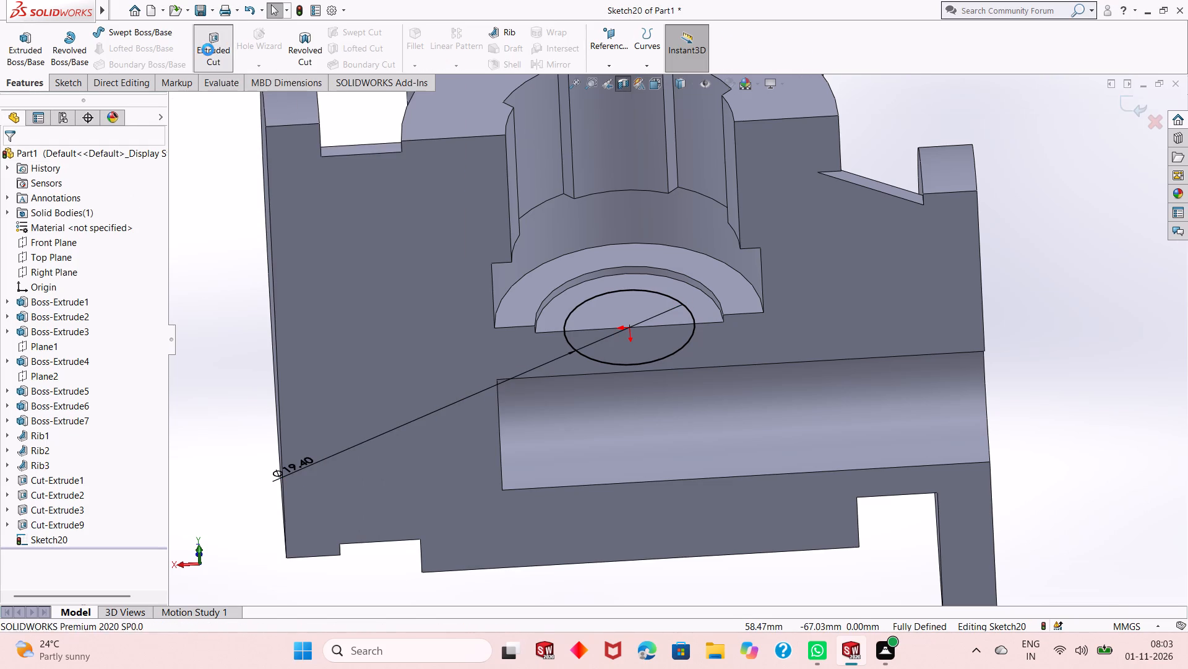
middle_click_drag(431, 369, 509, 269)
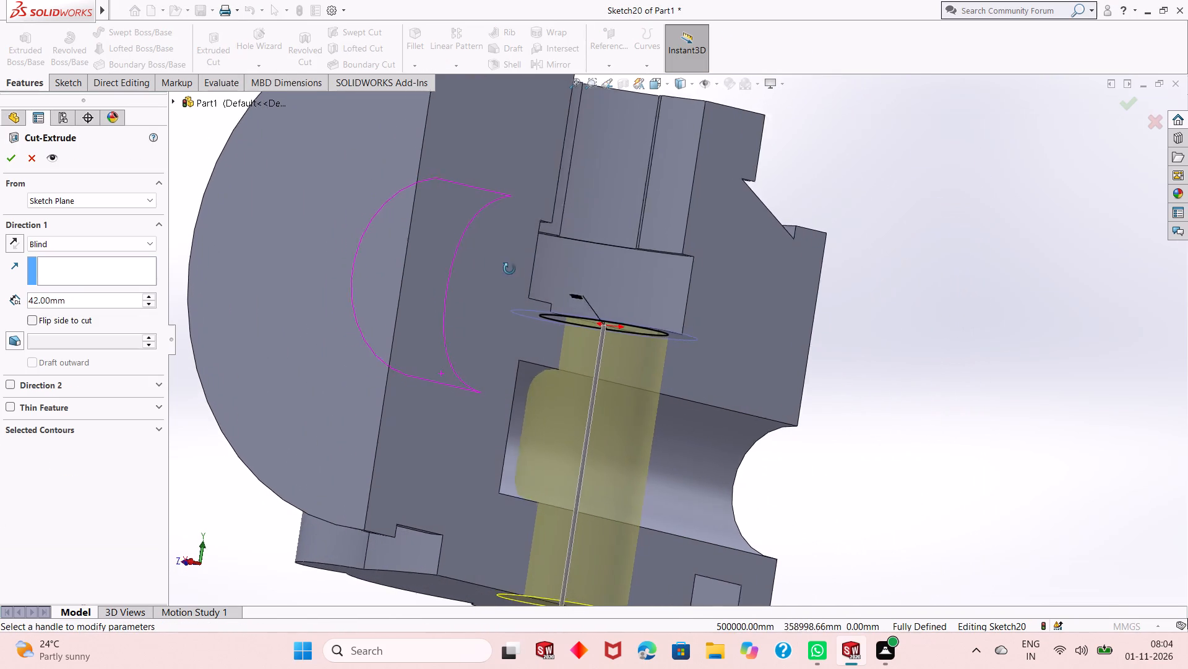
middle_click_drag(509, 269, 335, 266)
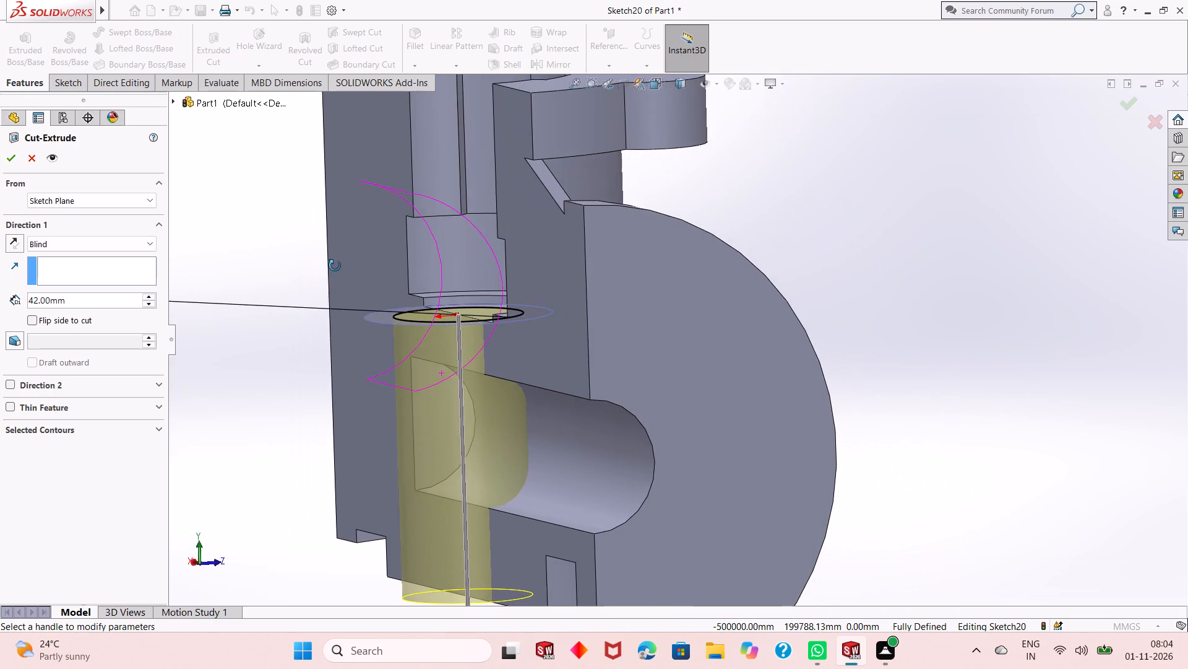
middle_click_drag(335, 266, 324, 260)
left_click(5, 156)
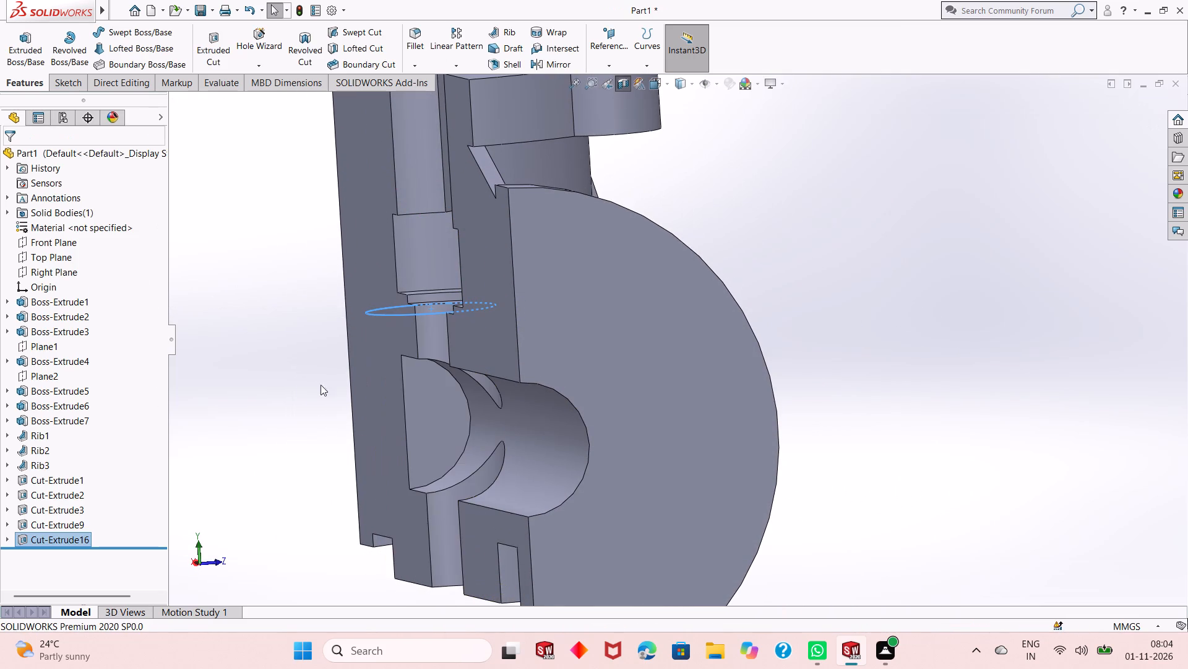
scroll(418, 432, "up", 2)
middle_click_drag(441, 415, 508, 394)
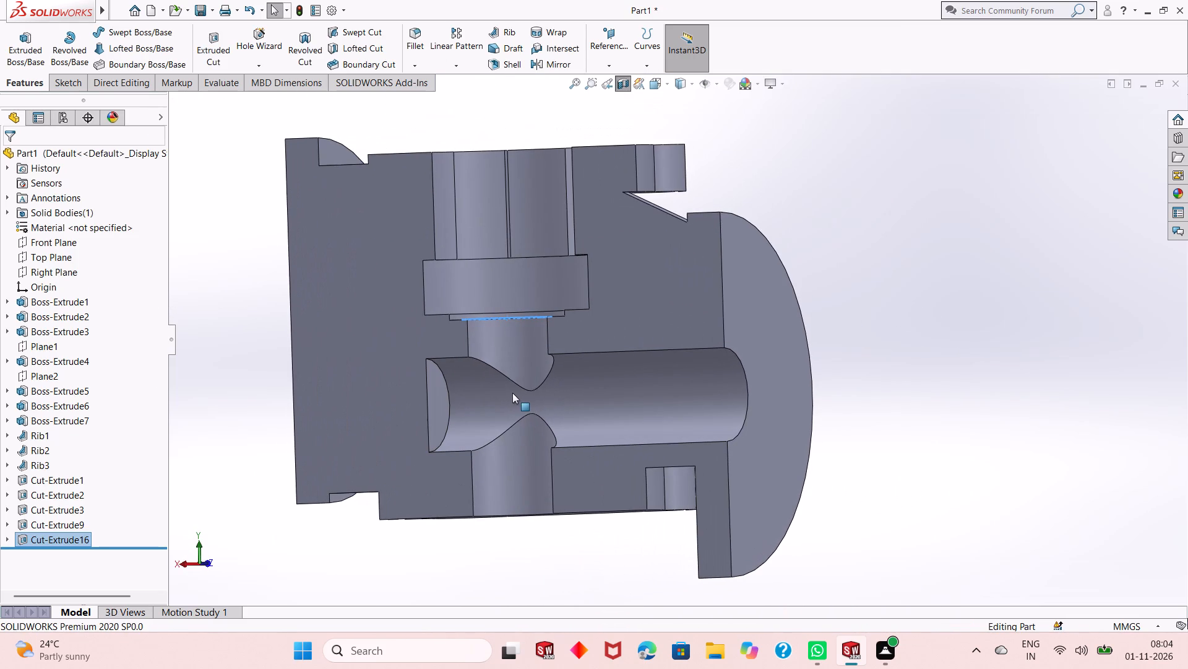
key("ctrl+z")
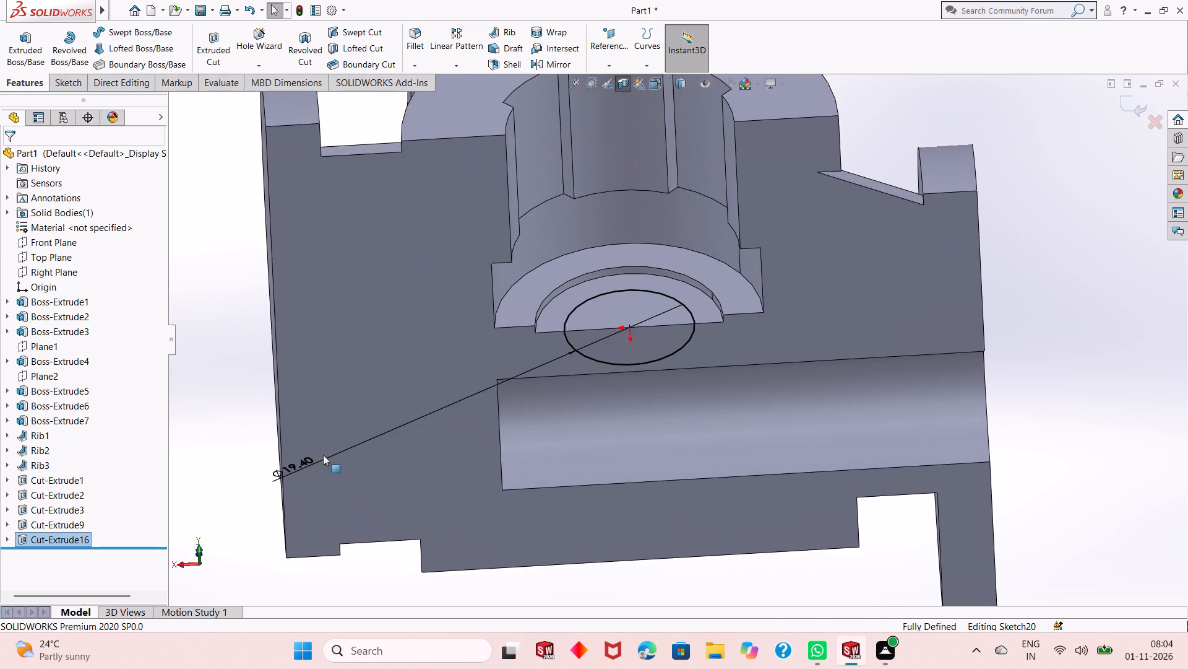
Set the sketched circle's diameter to 19 mm.
double_click(297, 461)
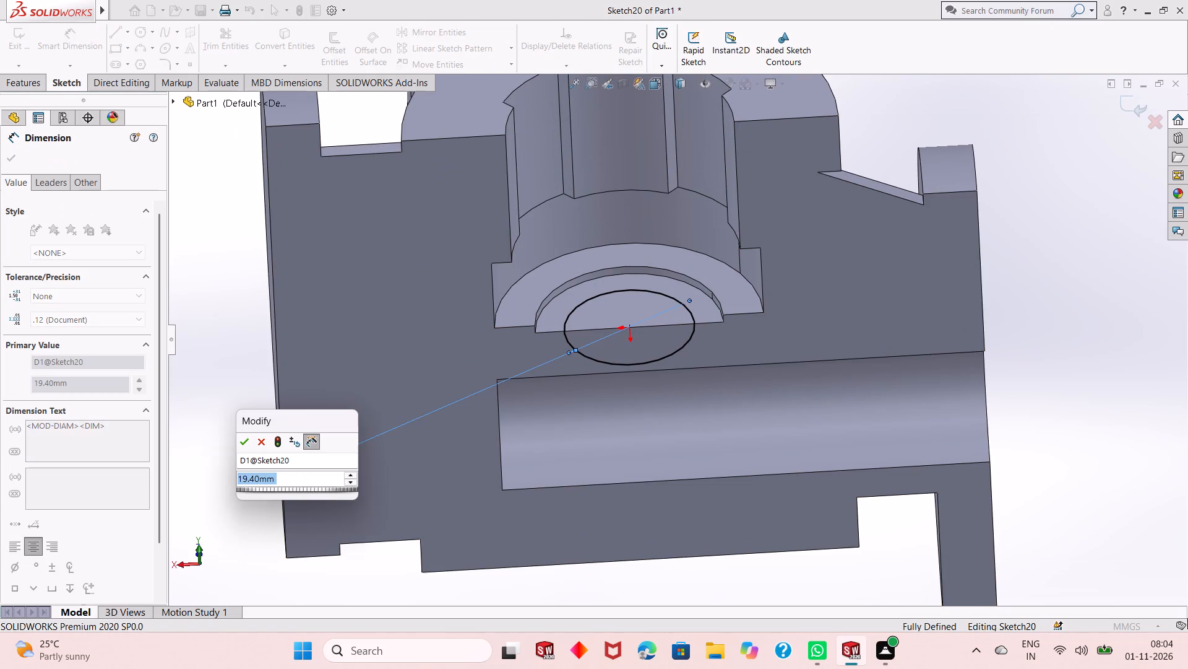
type("19")
key("Return")
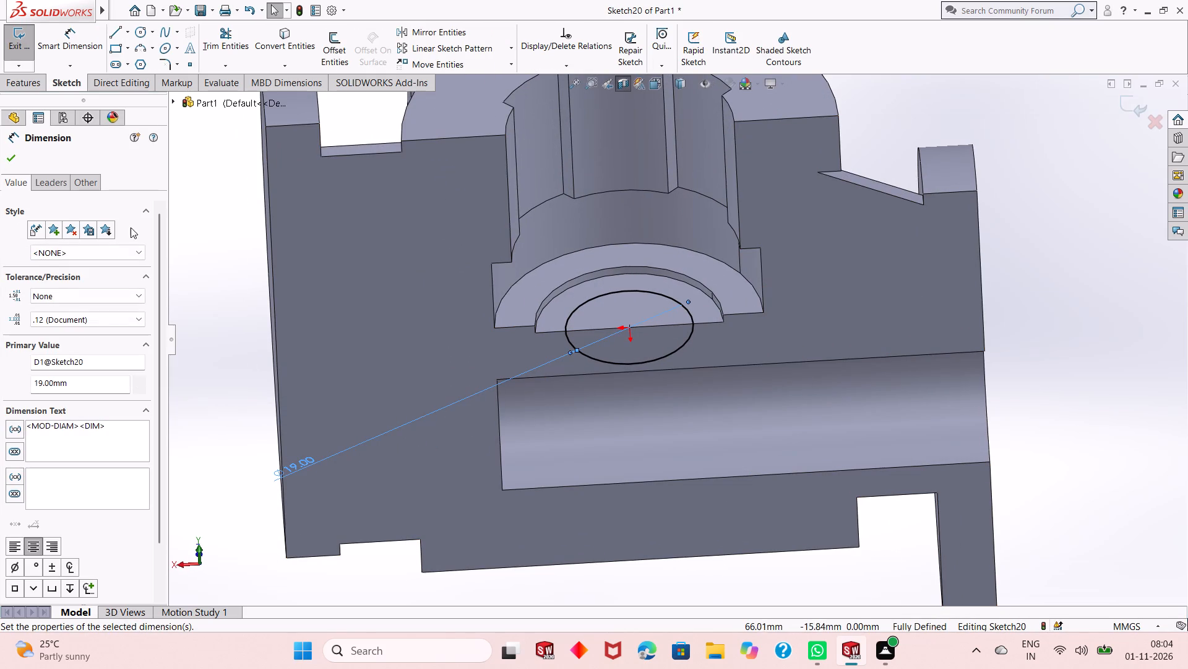
left_click(14, 158)
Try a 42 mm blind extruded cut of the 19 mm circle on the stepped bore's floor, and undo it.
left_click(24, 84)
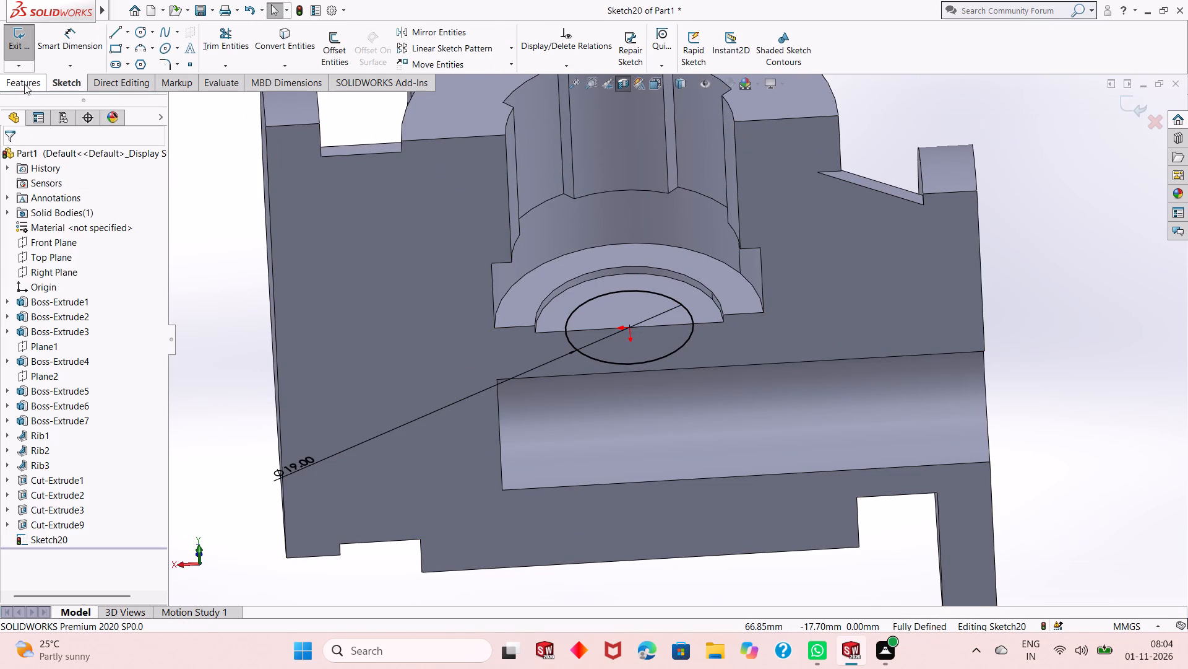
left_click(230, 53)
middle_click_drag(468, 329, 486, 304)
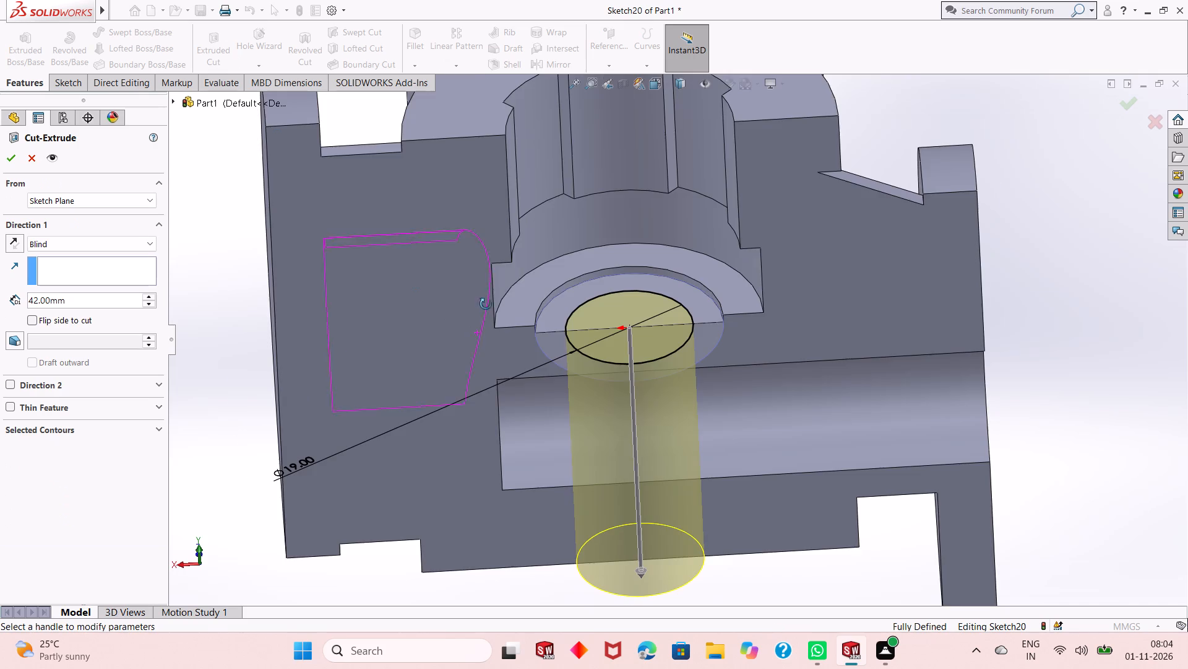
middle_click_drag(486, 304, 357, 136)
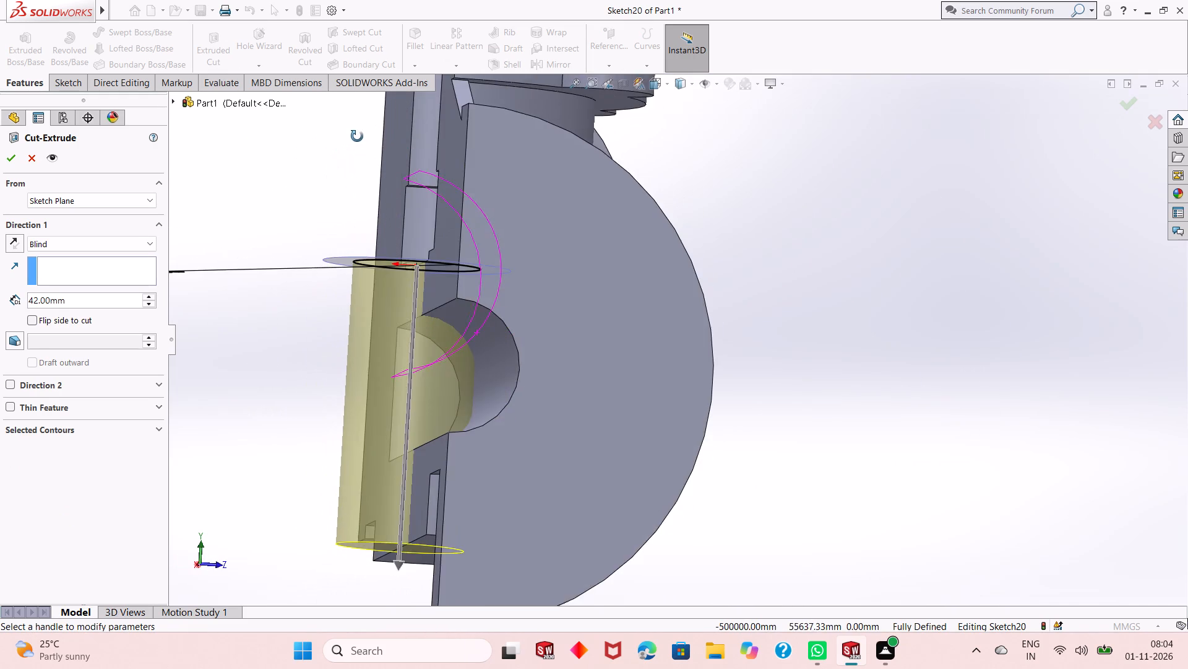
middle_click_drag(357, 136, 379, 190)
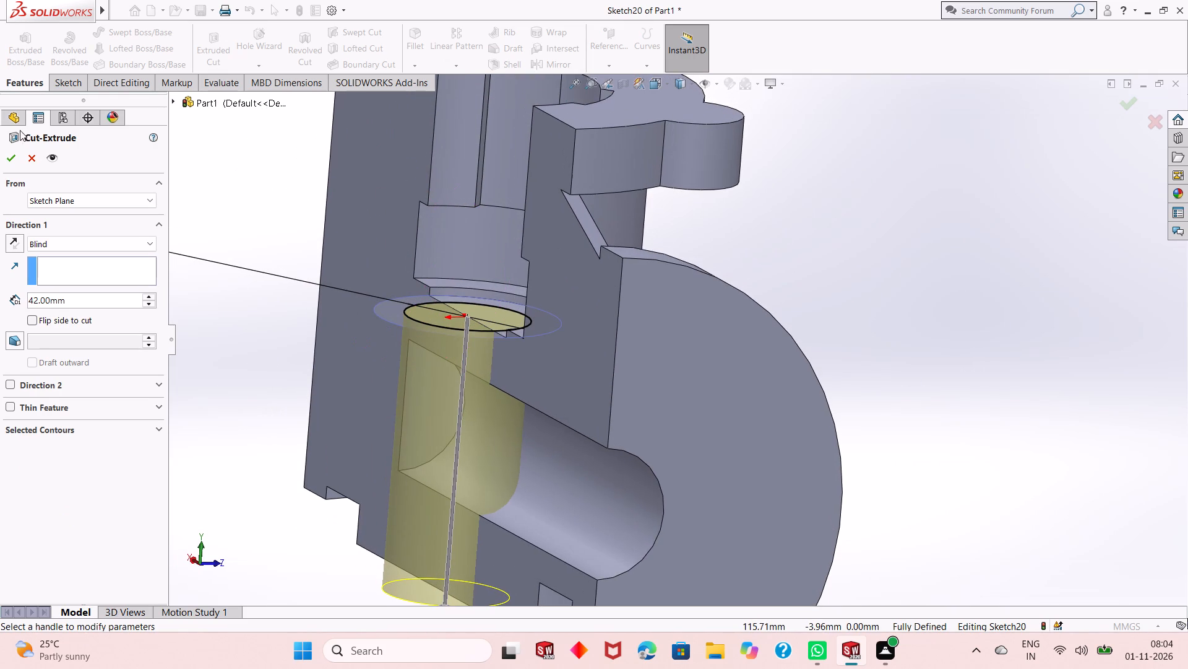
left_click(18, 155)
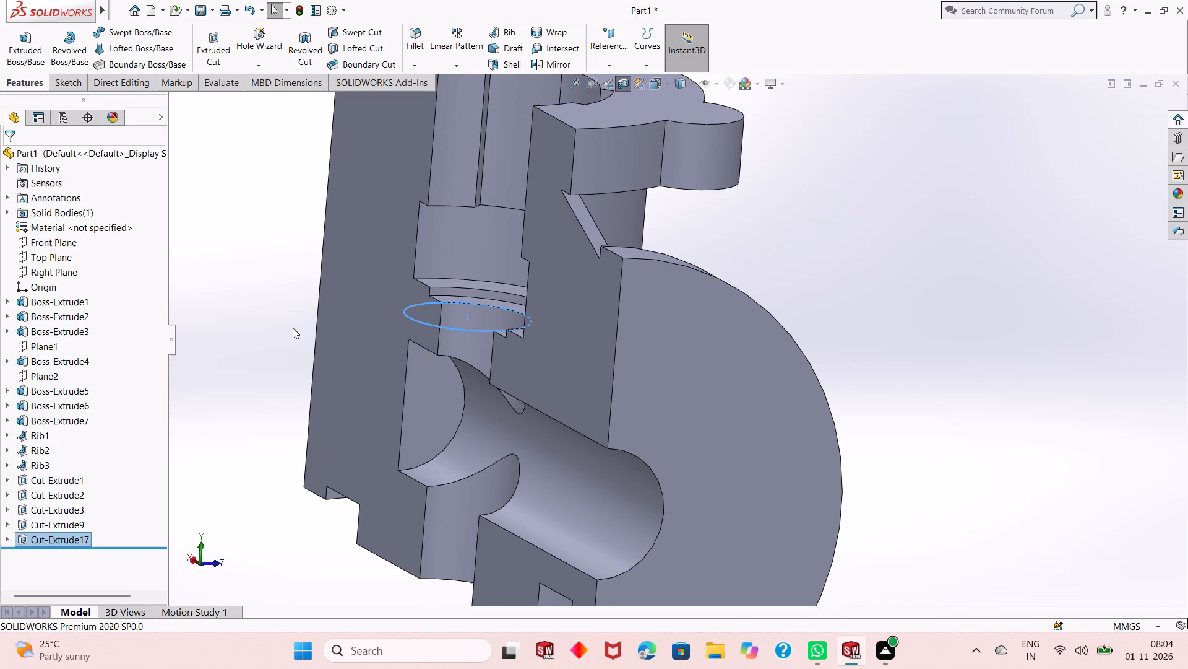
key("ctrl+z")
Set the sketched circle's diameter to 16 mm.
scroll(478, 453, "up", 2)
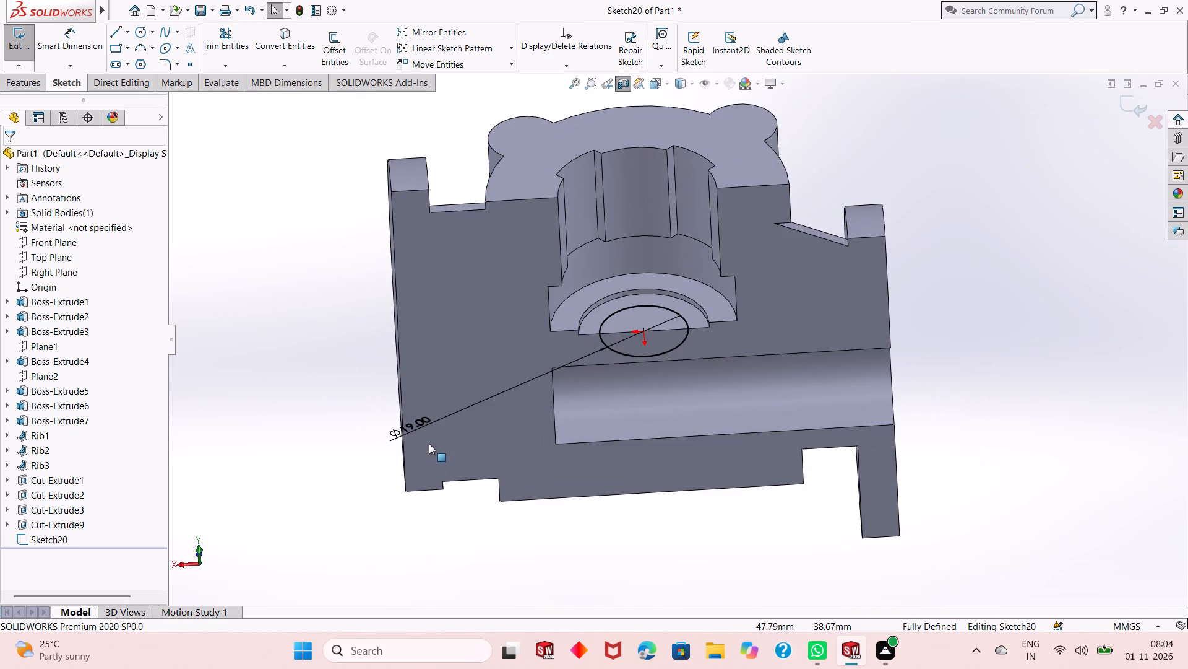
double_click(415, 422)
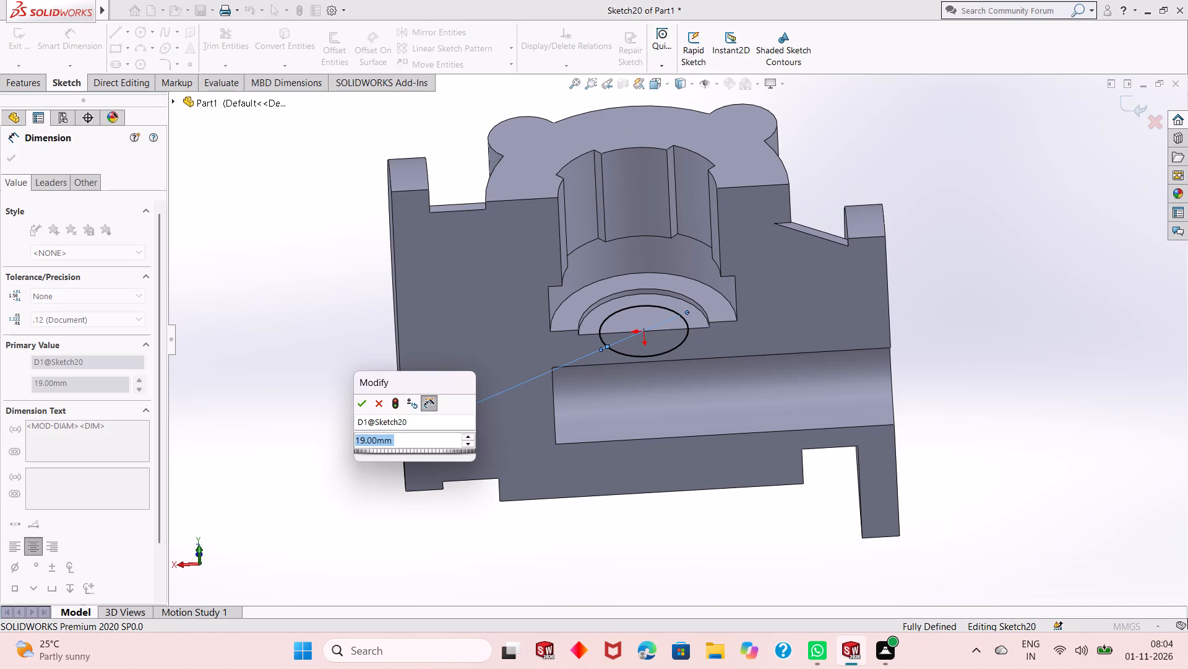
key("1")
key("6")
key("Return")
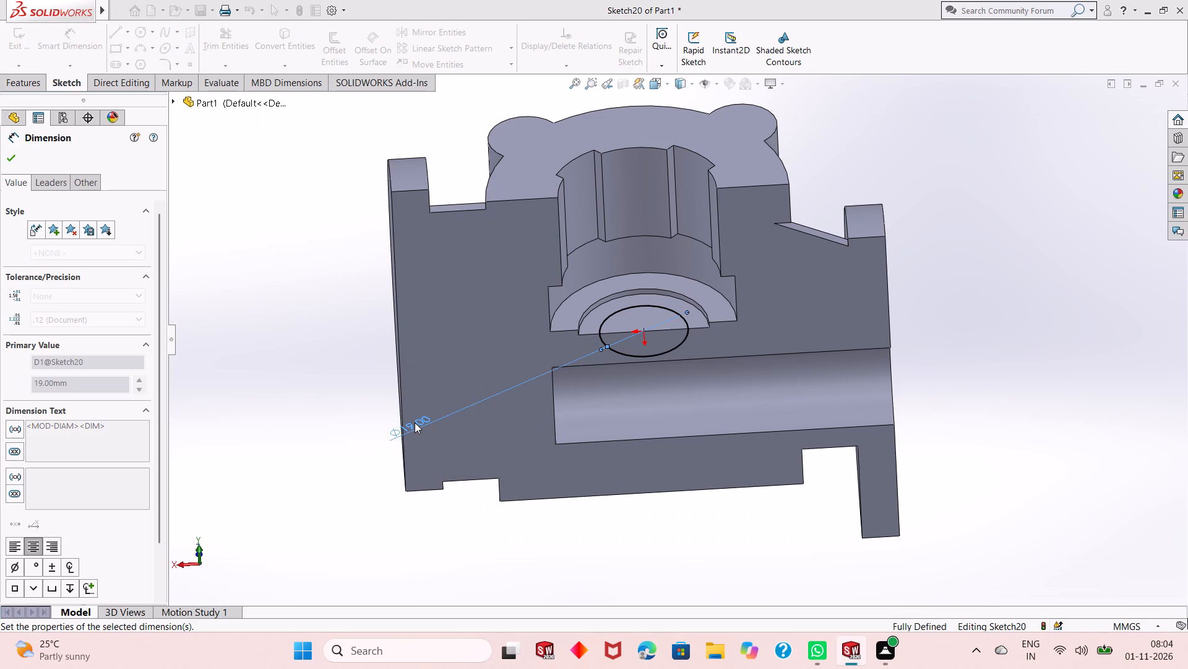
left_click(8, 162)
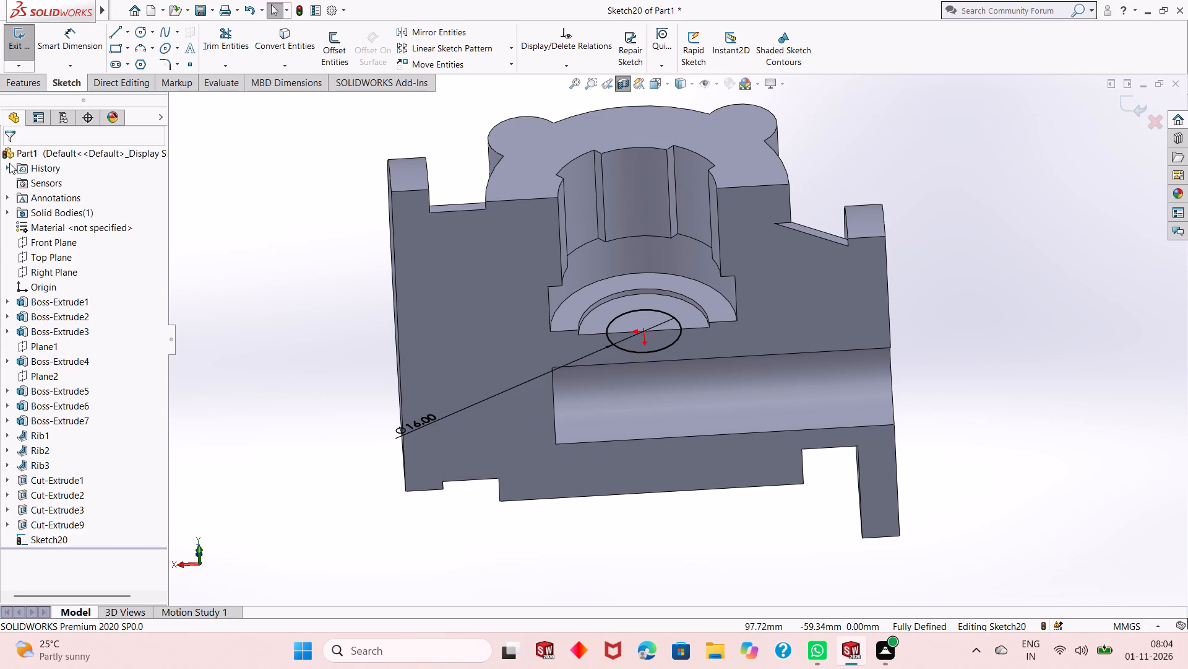
Make a blind extruded cut of the 16 mm circle, 42 mm deep, from the stepped bore's floor through the horizontal bore.
left_click(29, 84)
left_click(207, 38)
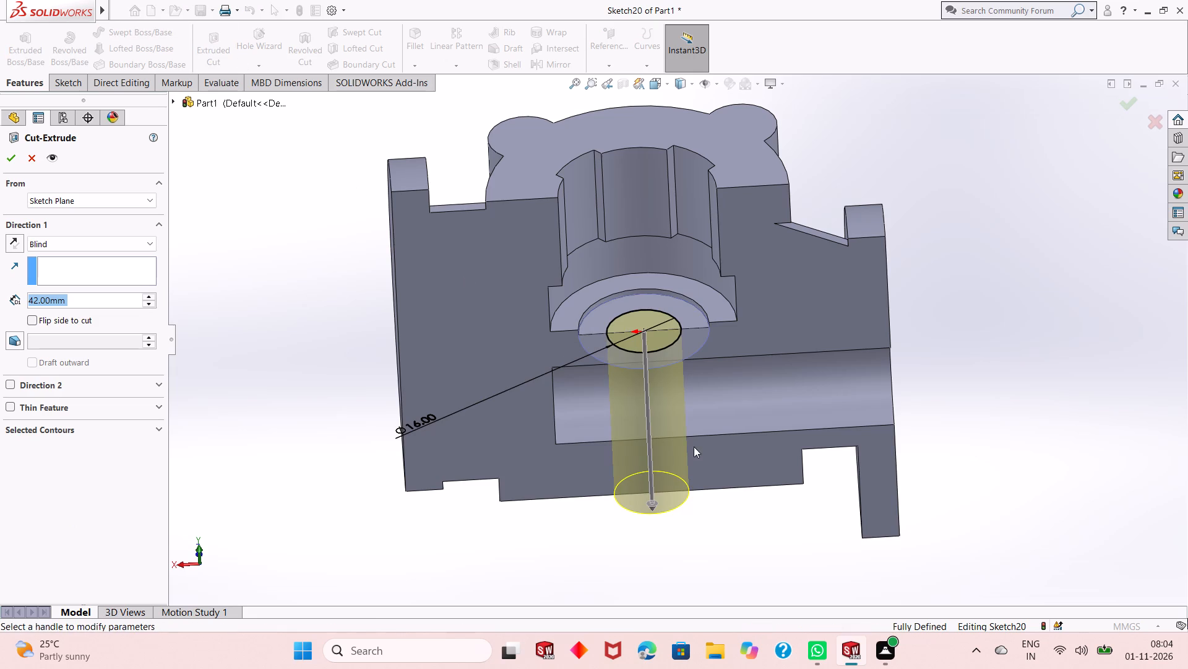
middle_click_drag(695, 466, 567, 419)
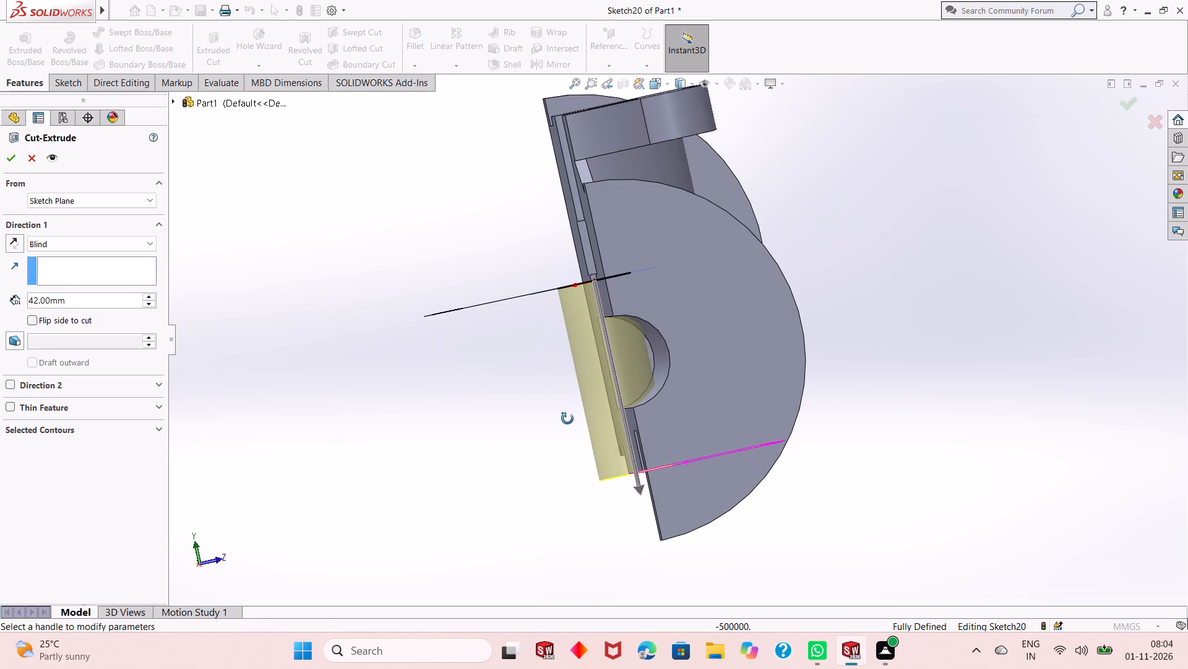
middle_click_drag(567, 419, 601, 415)
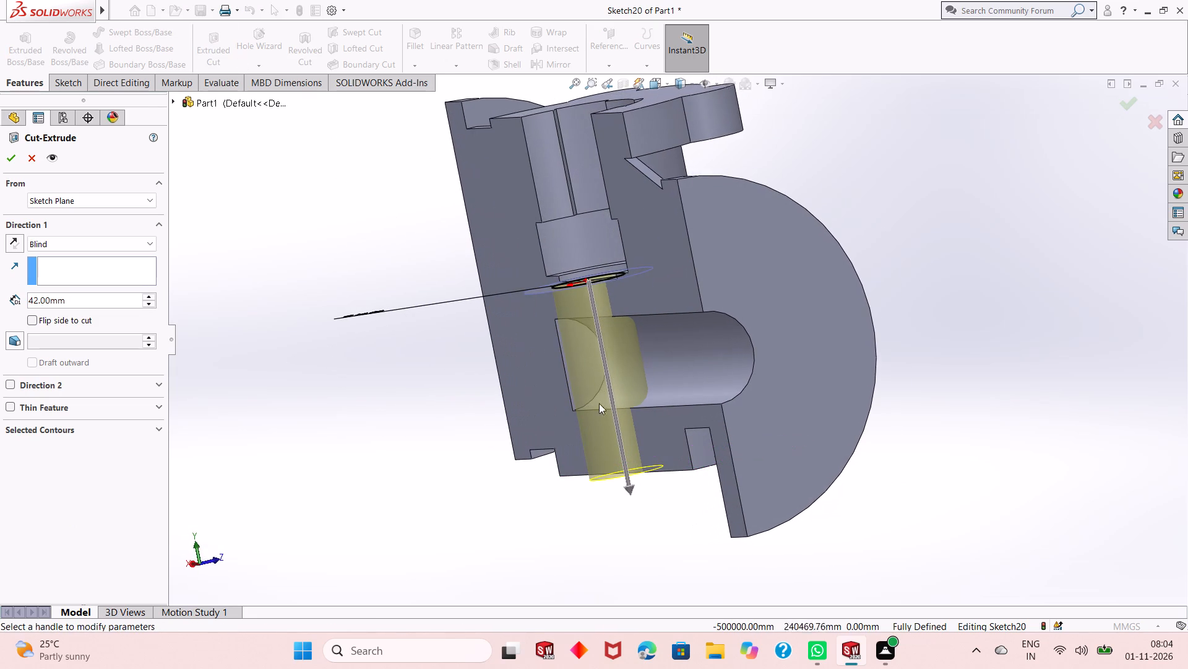
left_click(6, 160)
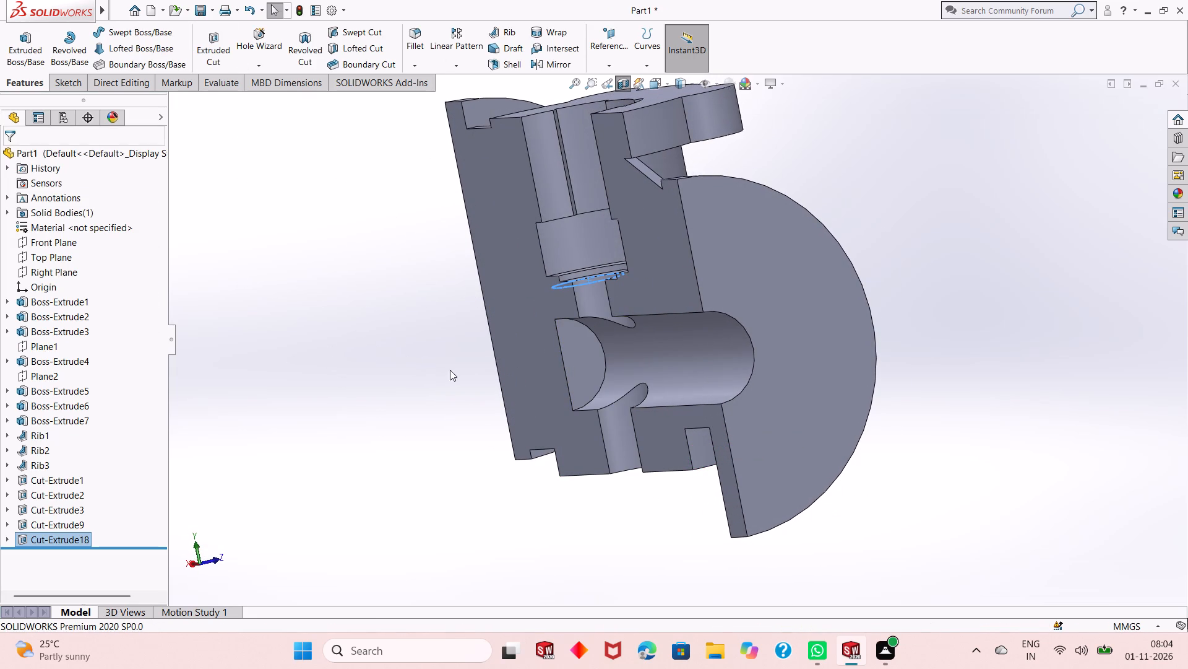
middle_click_drag(535, 399, 580, 339)
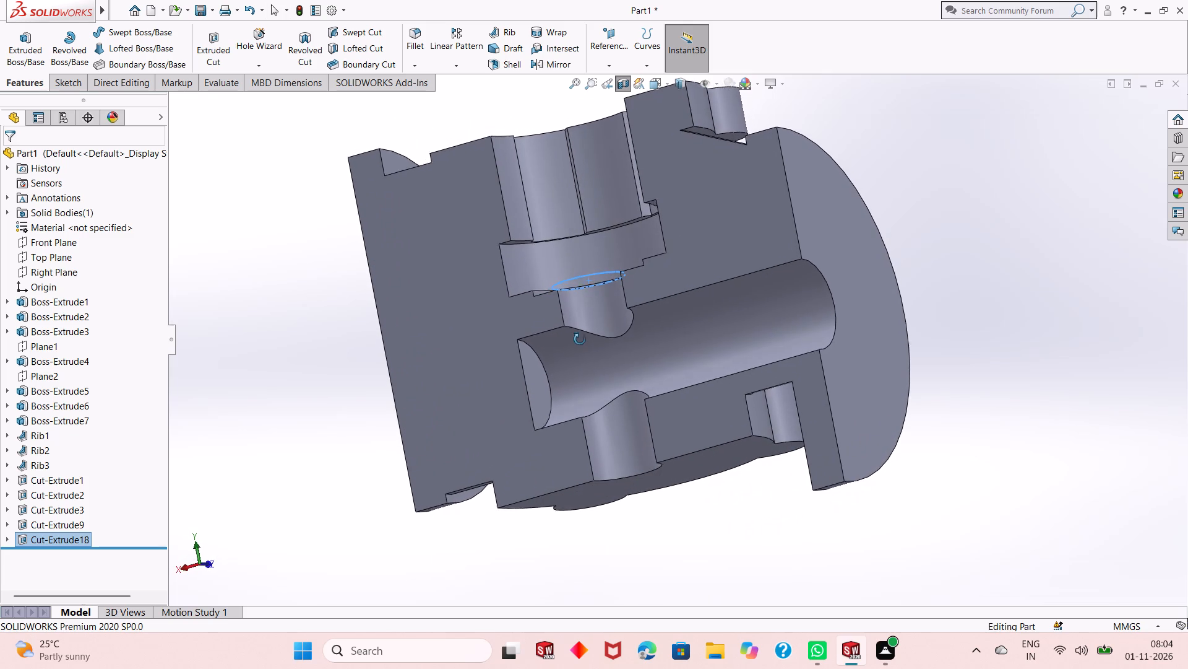
middle_click_drag(580, 339, 581, 336)
middle_click_drag(581, 336, 582, 334)
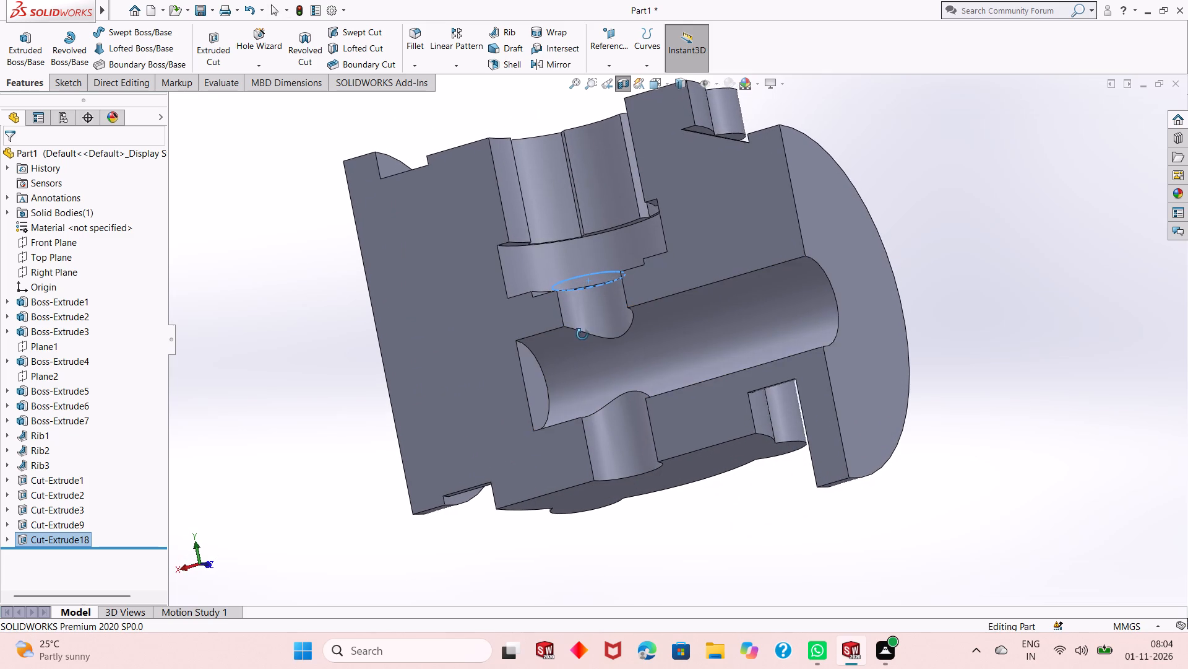
middle_click_drag(582, 334, 570, 353)
left_click(307, 376)
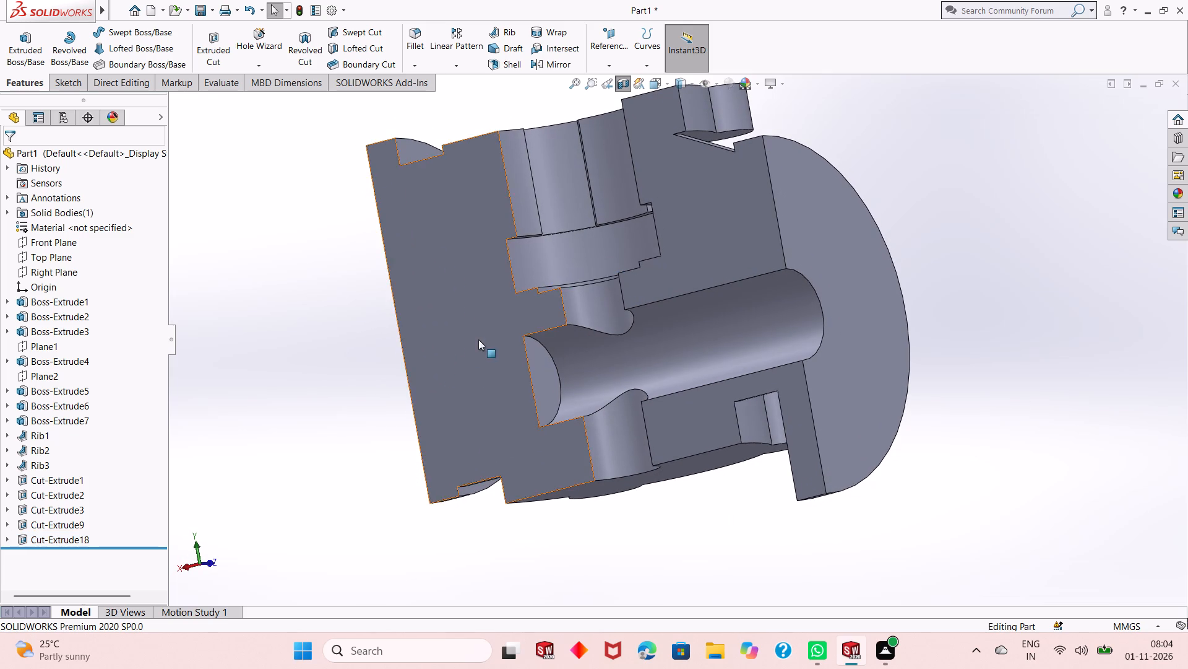
Set the circle diameter in the new vertical cut's sketch to 10 mm.
middle_click_drag(478, 339, 522, 411)
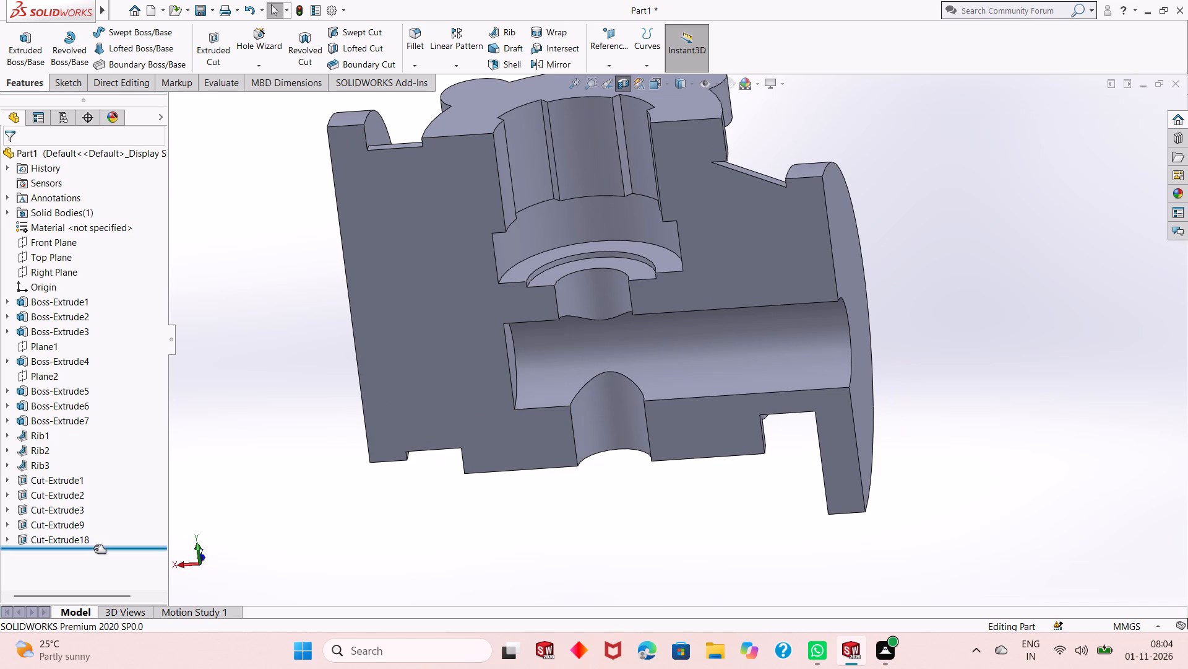
left_click(11, 541)
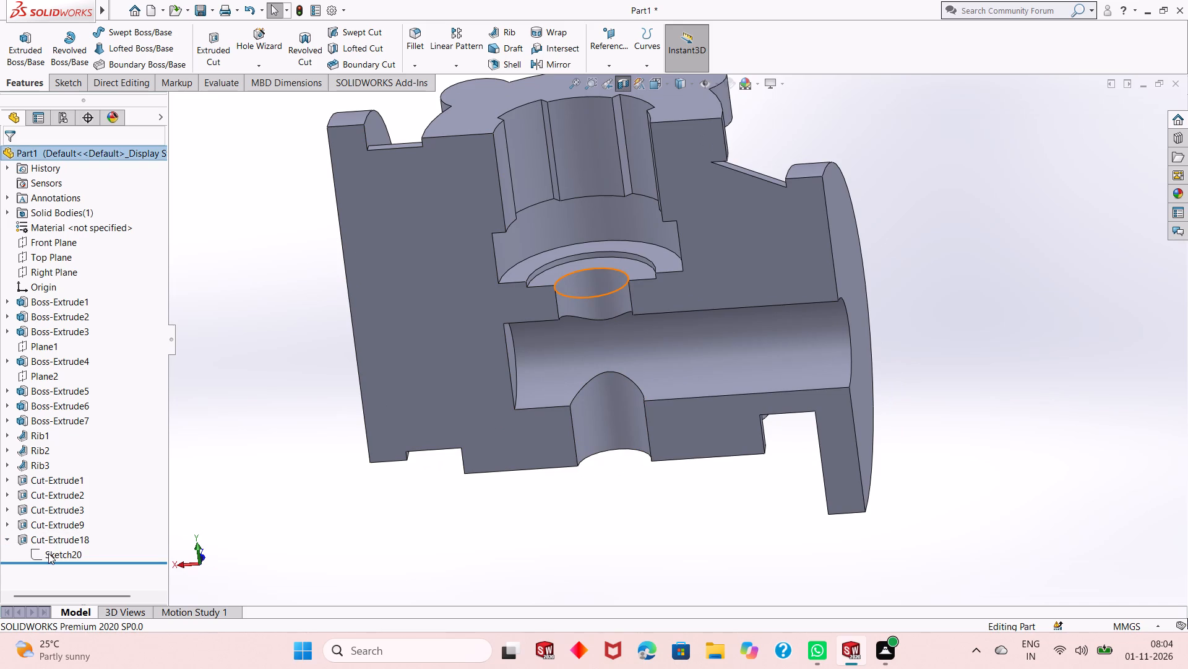
left_click(48, 553)
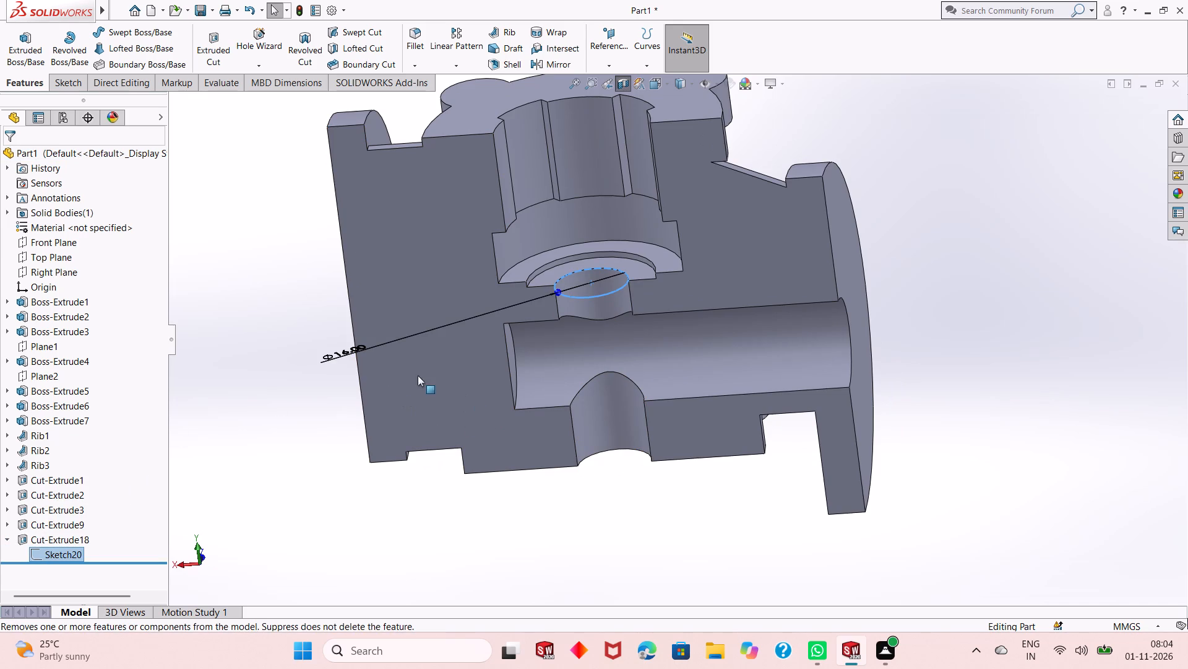
double_click(348, 355)
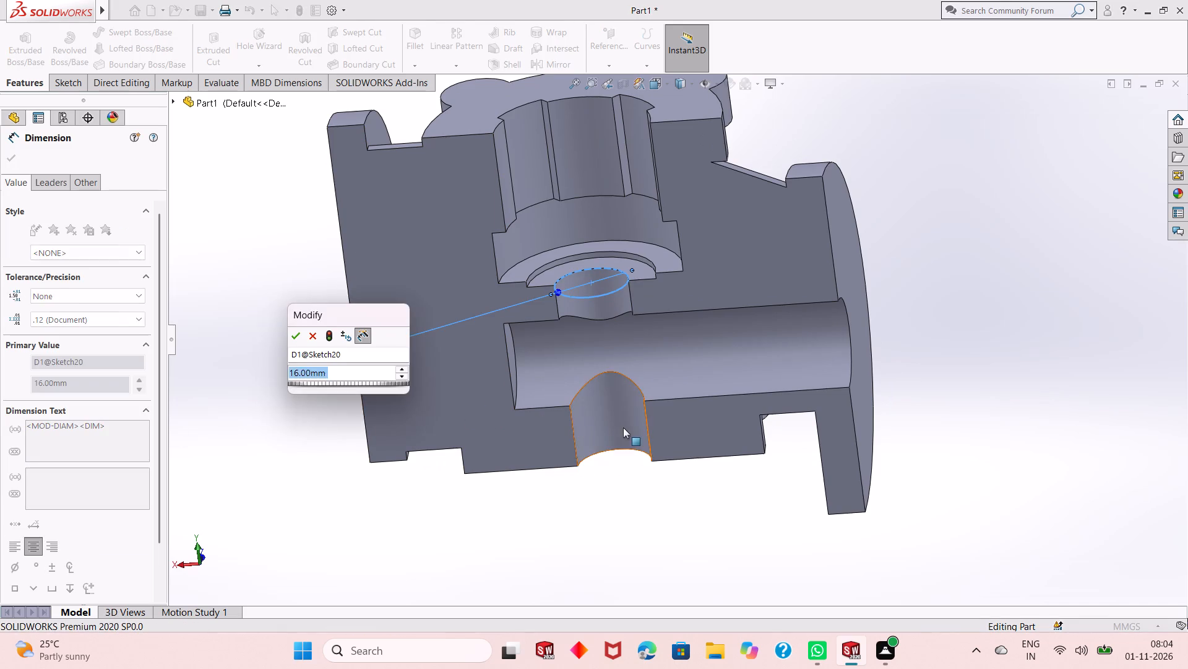
middle_click_drag(624, 429, 545, 194)
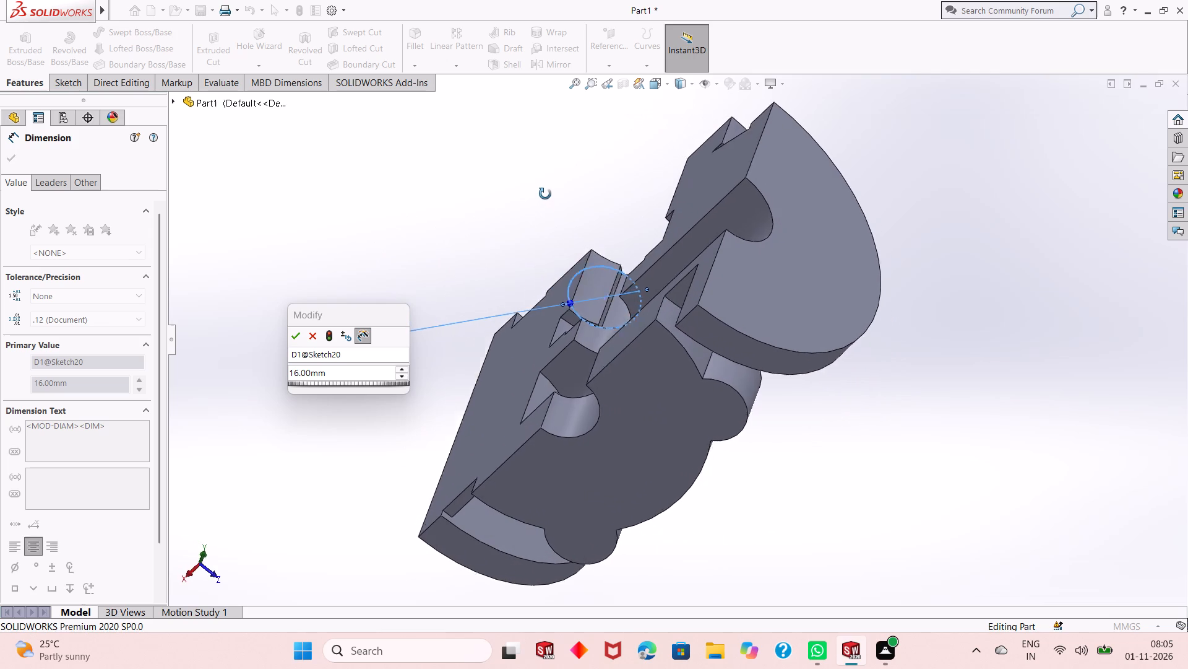
middle_click_drag(545, 194, 590, 212)
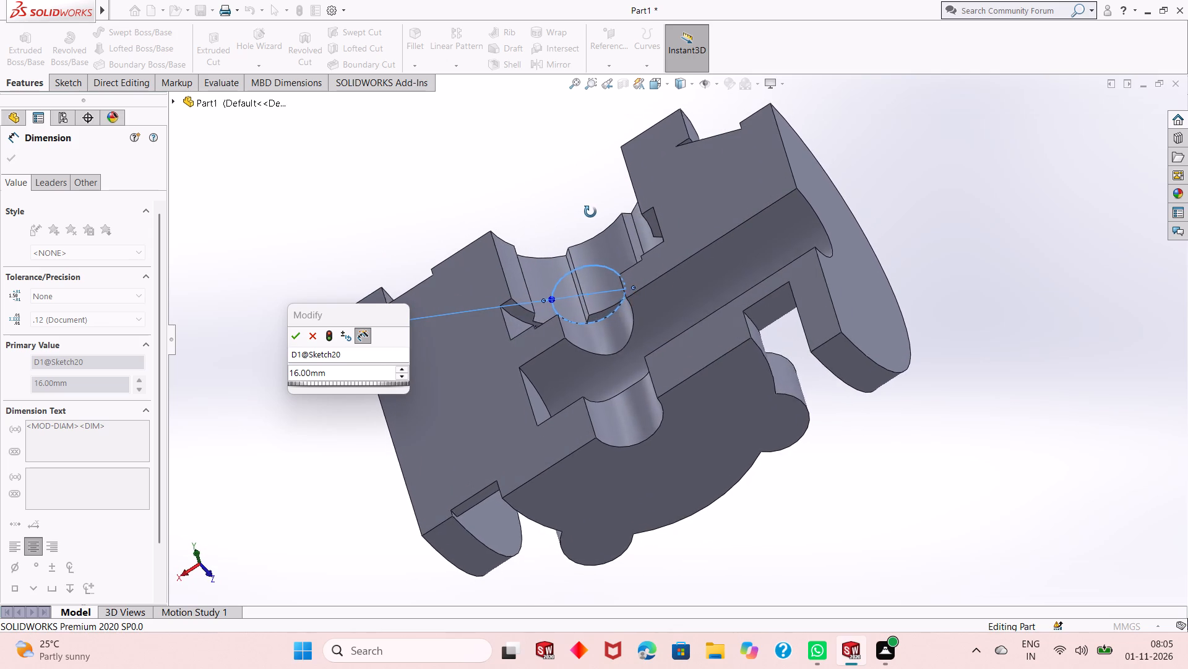
middle_click_drag(590, 212, 623, 471)
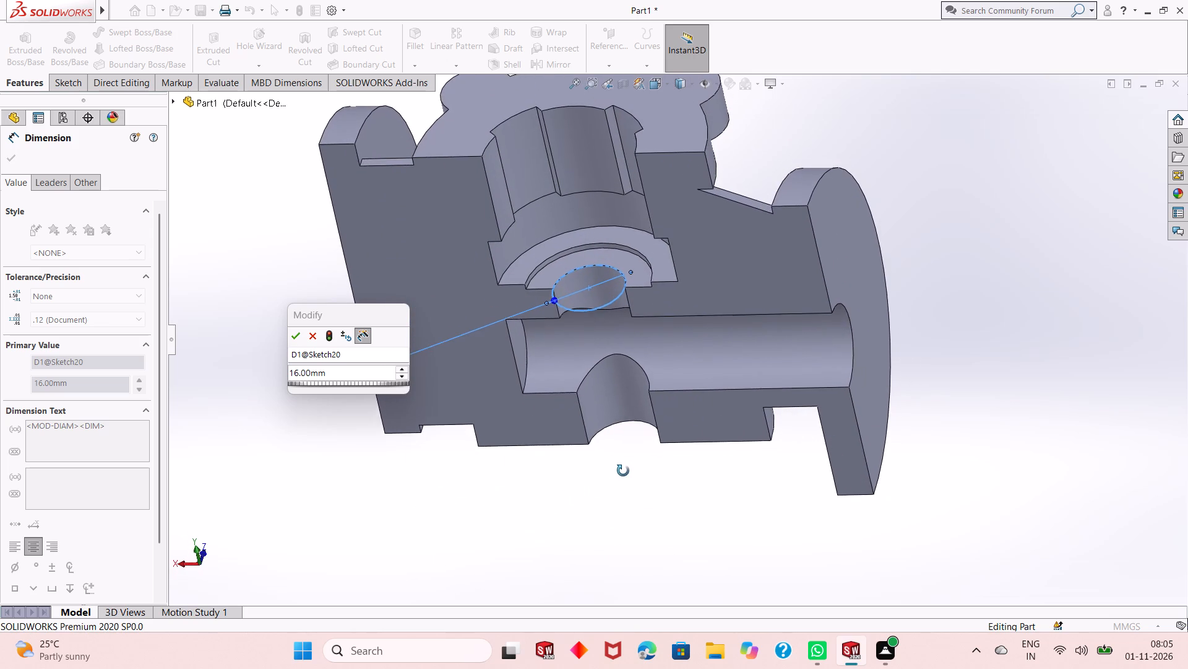
middle_click_drag(623, 471, 624, 486)
double_click(350, 370)
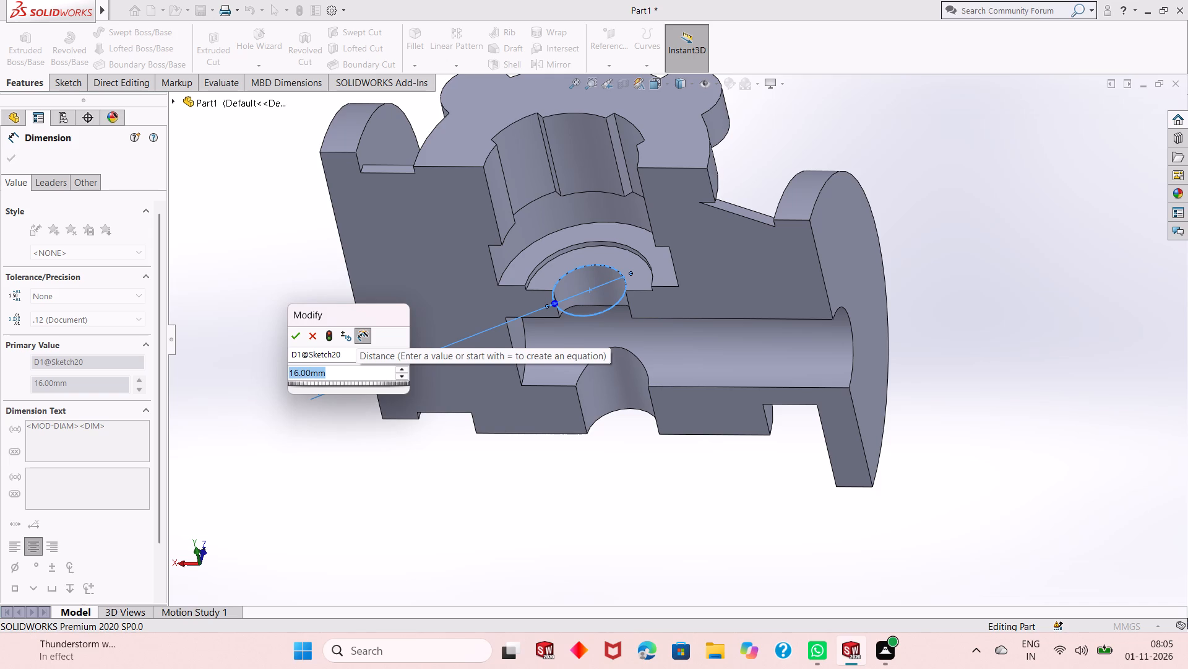
type("10")
key("Return")
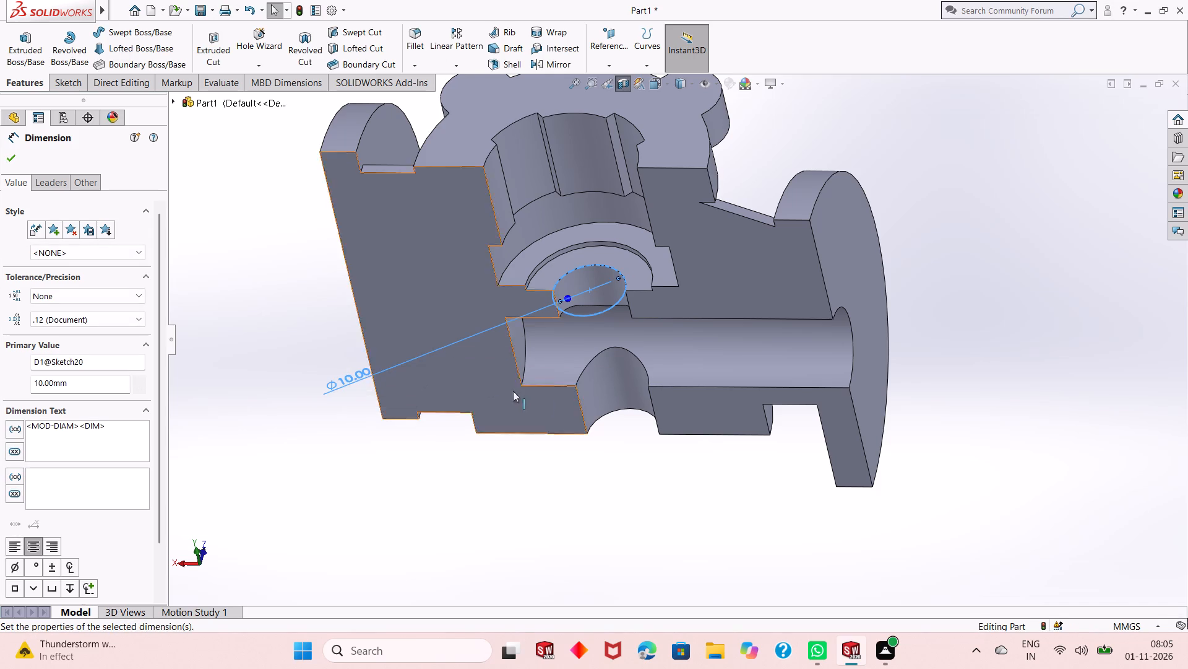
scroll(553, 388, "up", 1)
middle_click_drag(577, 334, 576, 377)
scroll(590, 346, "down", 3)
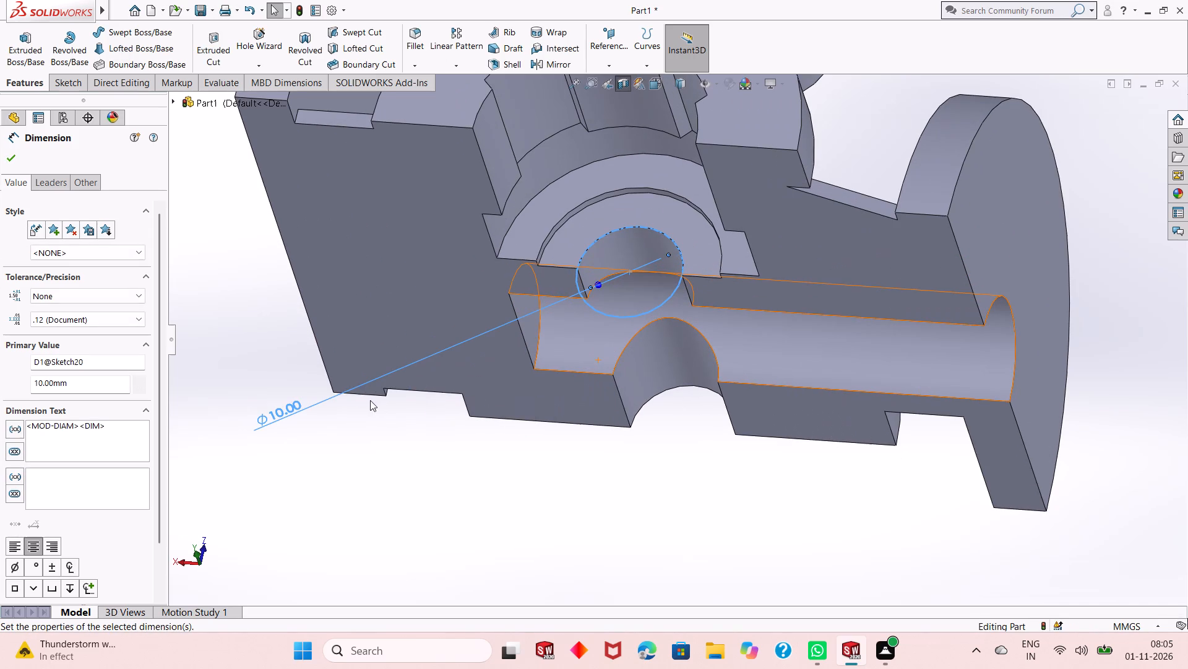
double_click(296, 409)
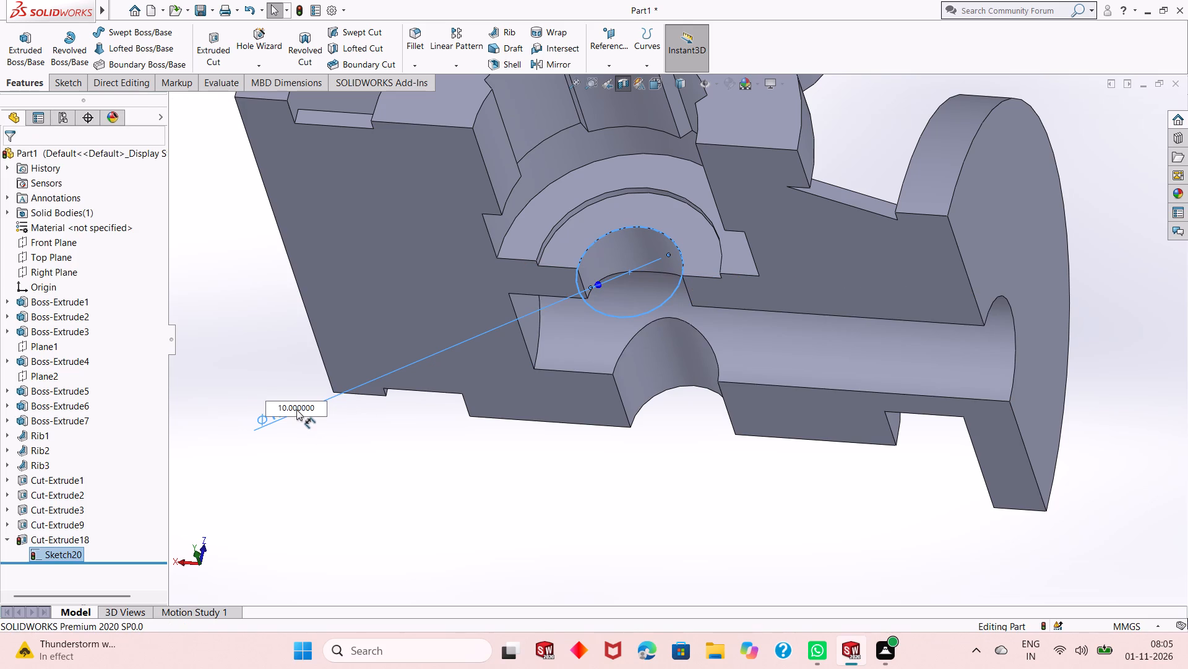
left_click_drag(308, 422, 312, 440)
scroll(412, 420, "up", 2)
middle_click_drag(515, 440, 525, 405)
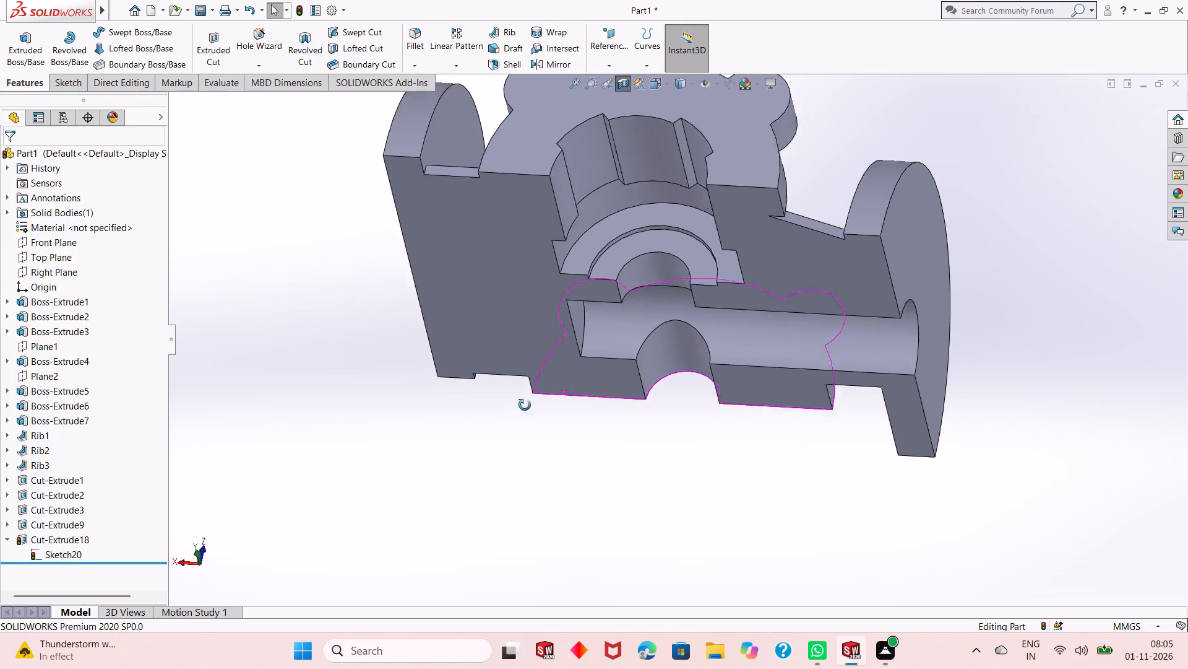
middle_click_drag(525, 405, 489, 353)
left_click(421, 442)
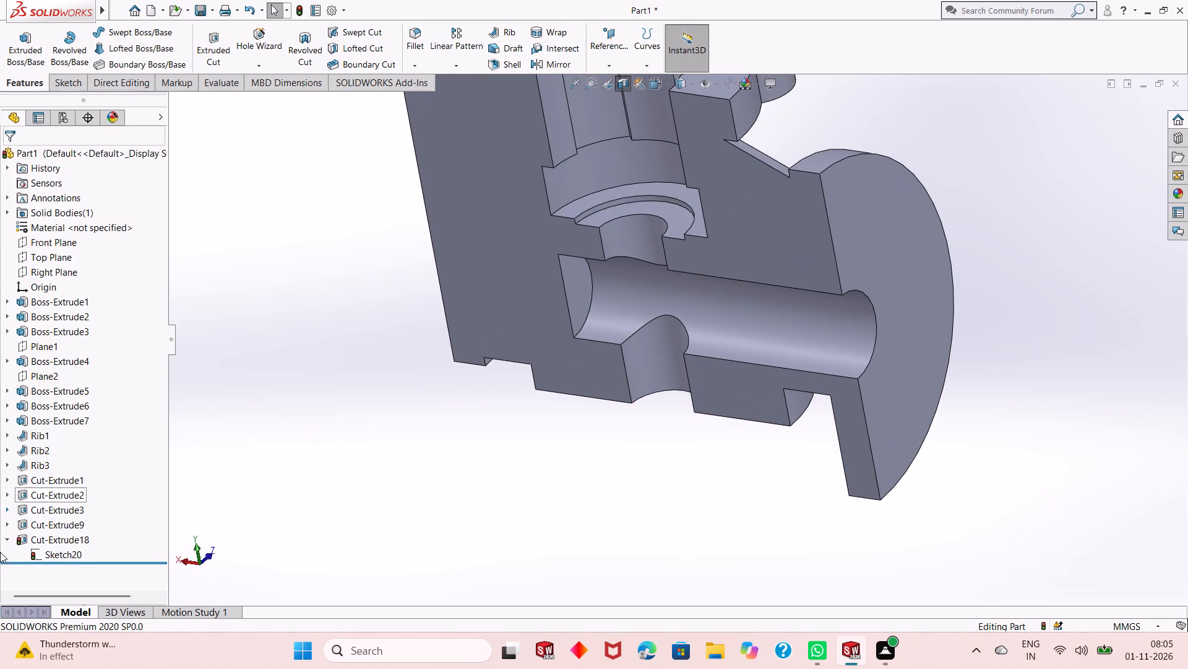
Open the vertical cut's sketch for editing and exit it to rebuild the hole with the 10 mm circle.
left_click(71, 551)
left_click(83, 516)
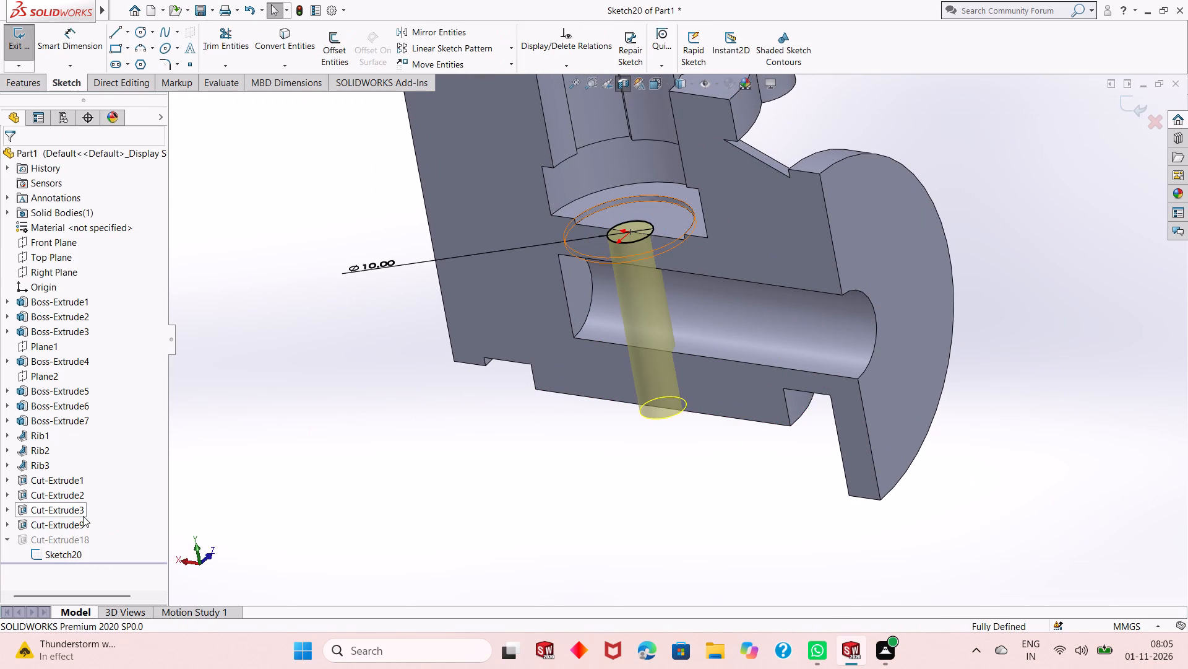
middle_click_drag(328, 431, 259, 375)
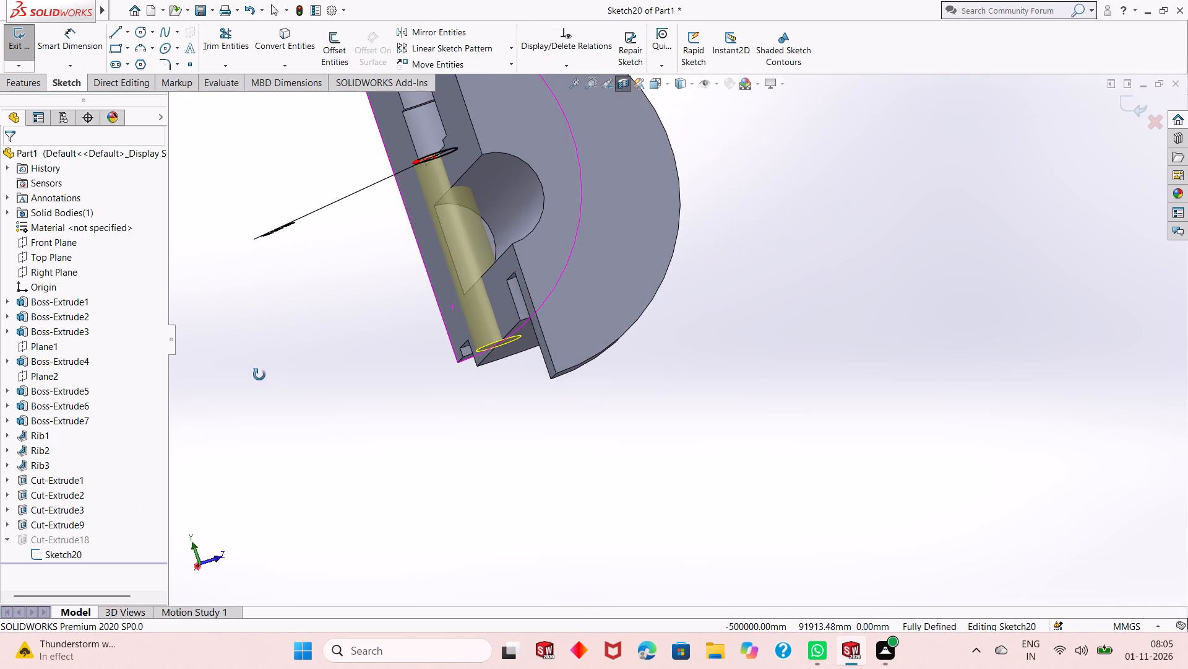
middle_click_drag(259, 375, 260, 403)
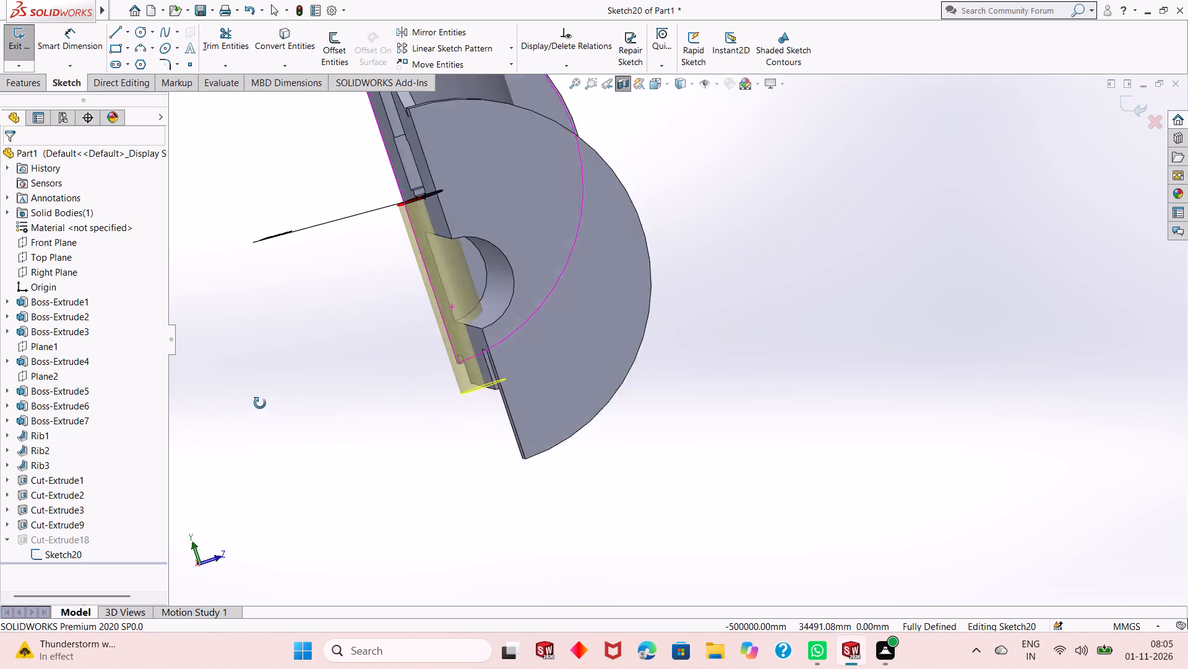
middle_click_drag(260, 403, 436, 391)
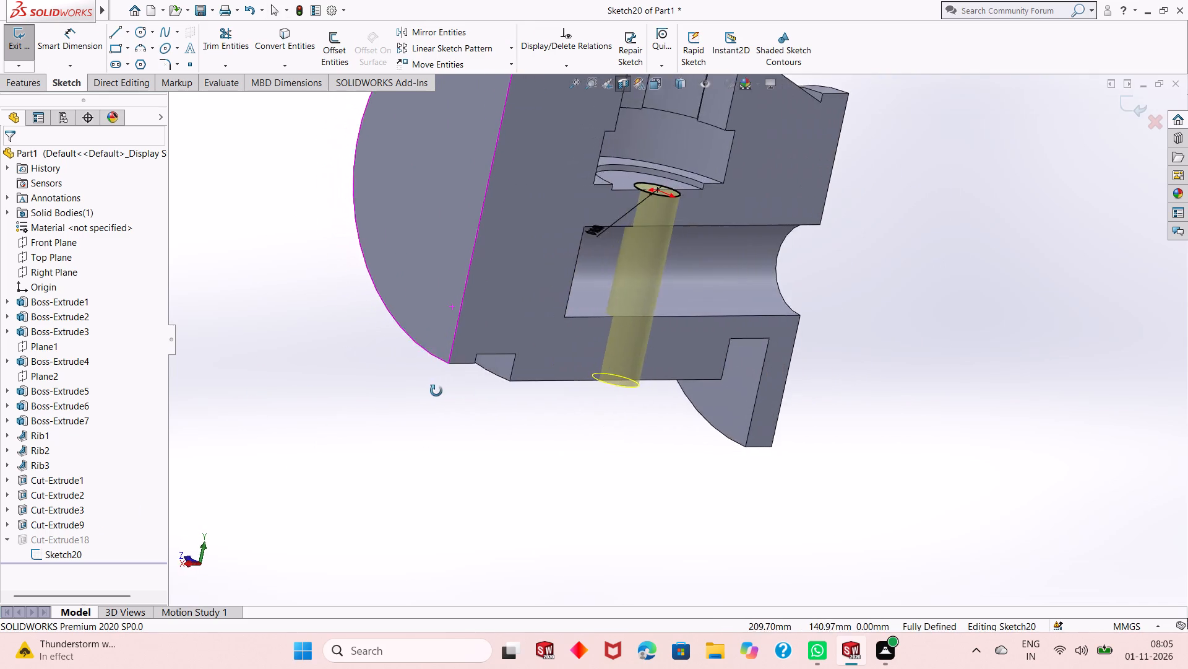
middle_click_drag(436, 391, 347, 387)
middle_click_drag(347, 387, 348, 441)
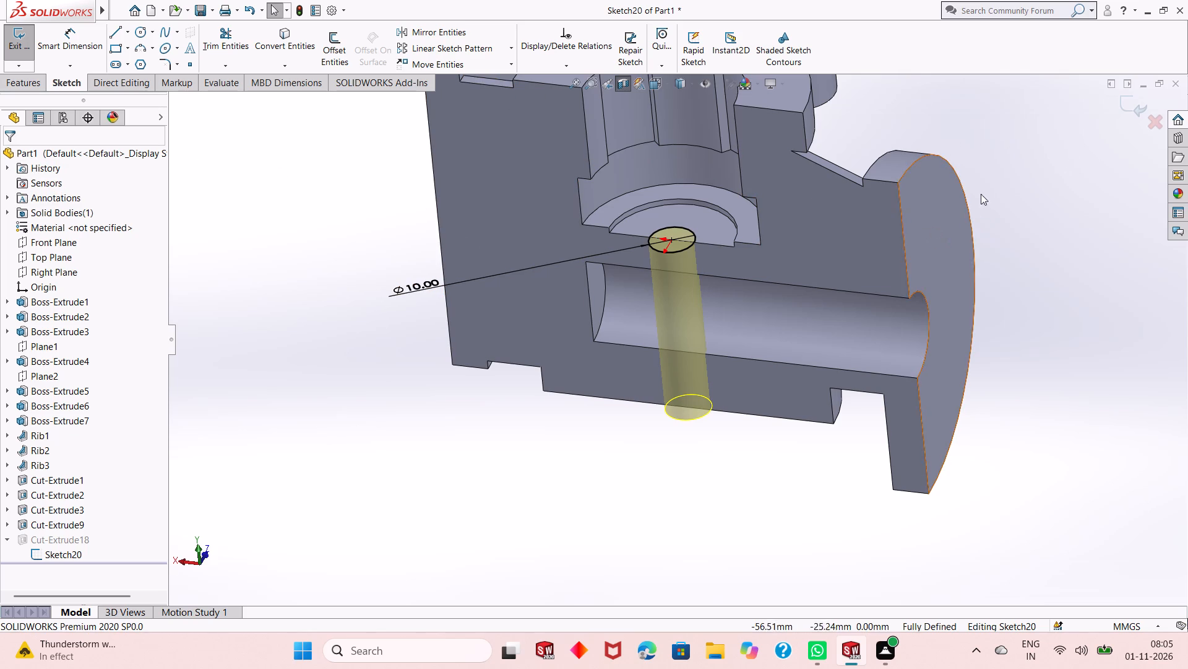
left_click(1134, 99)
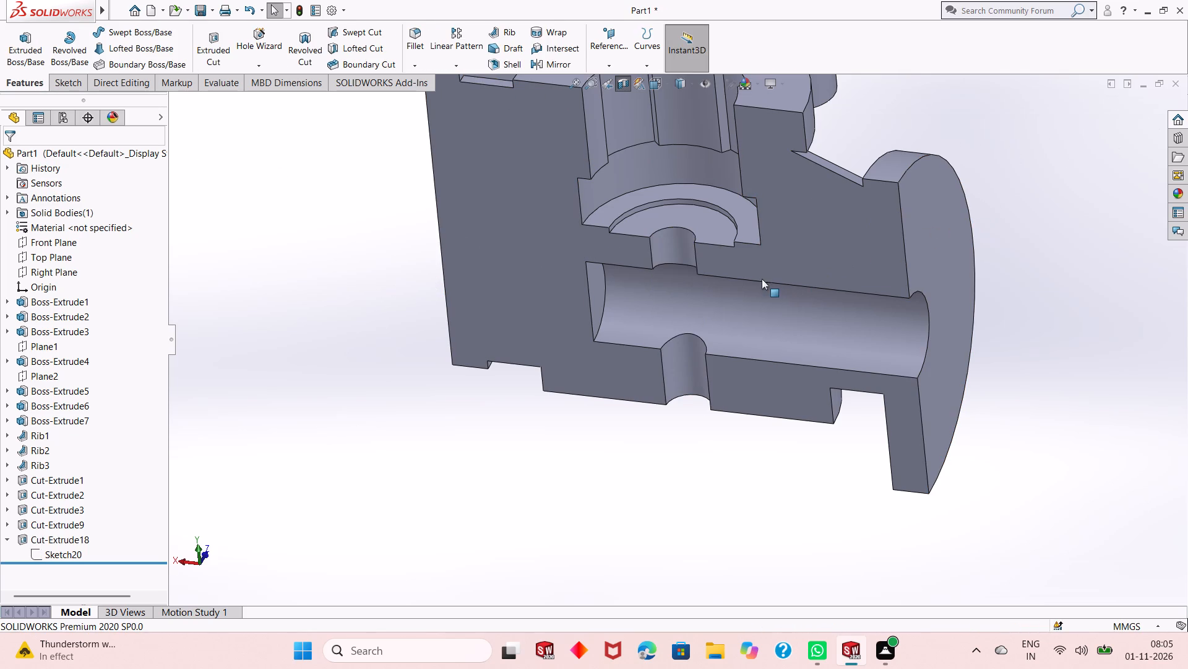
Undo the 10 mm and 16 mm vertical hole edits back to the circle's sketch on the stepped bore's floor.
scroll(725, 277, "down", 2)
middle_click_drag(721, 389, 746, 266)
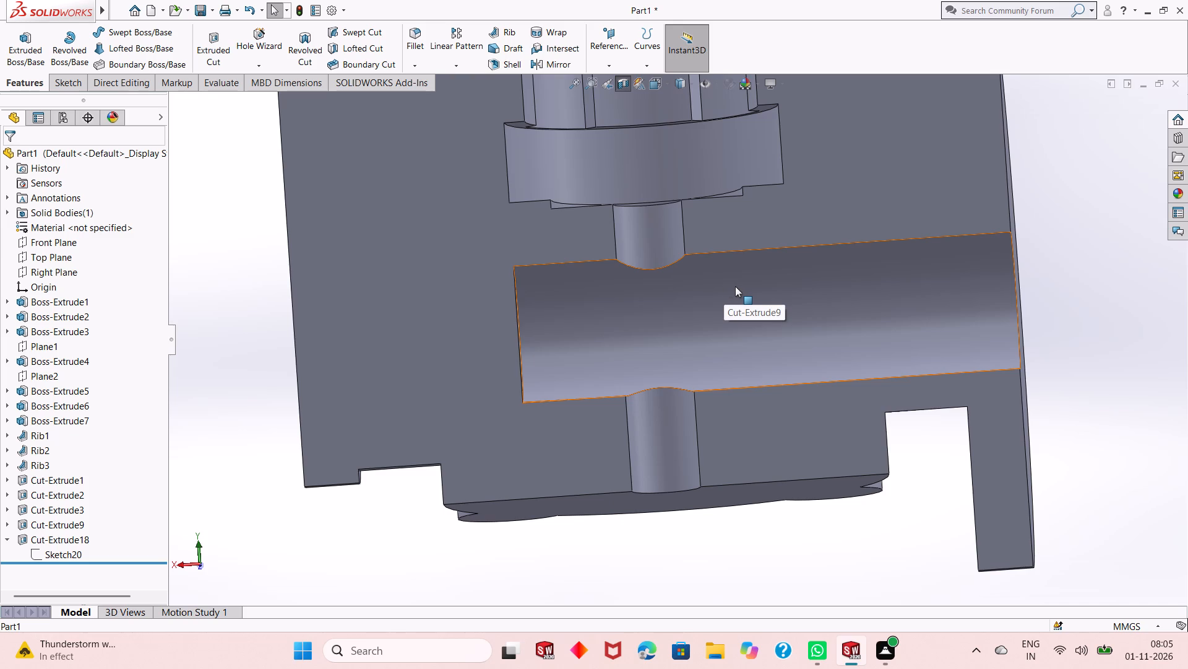
scroll(615, 354, "down", 1)
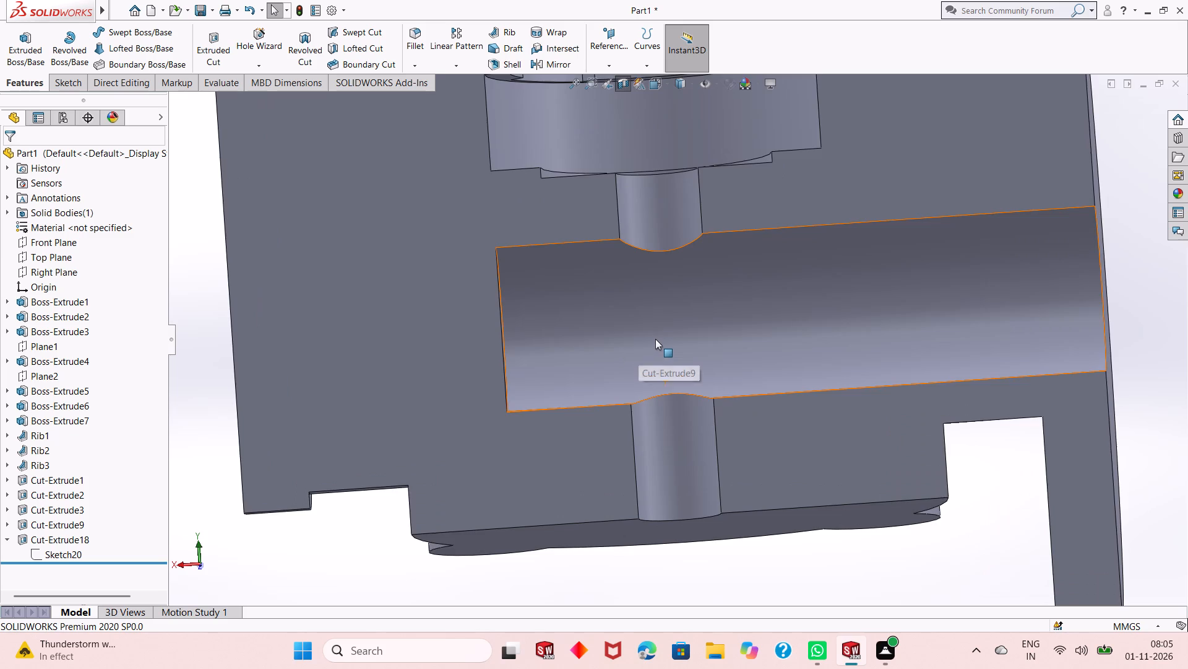
scroll(655, 339, "up", 1)
key("ctrl+z")
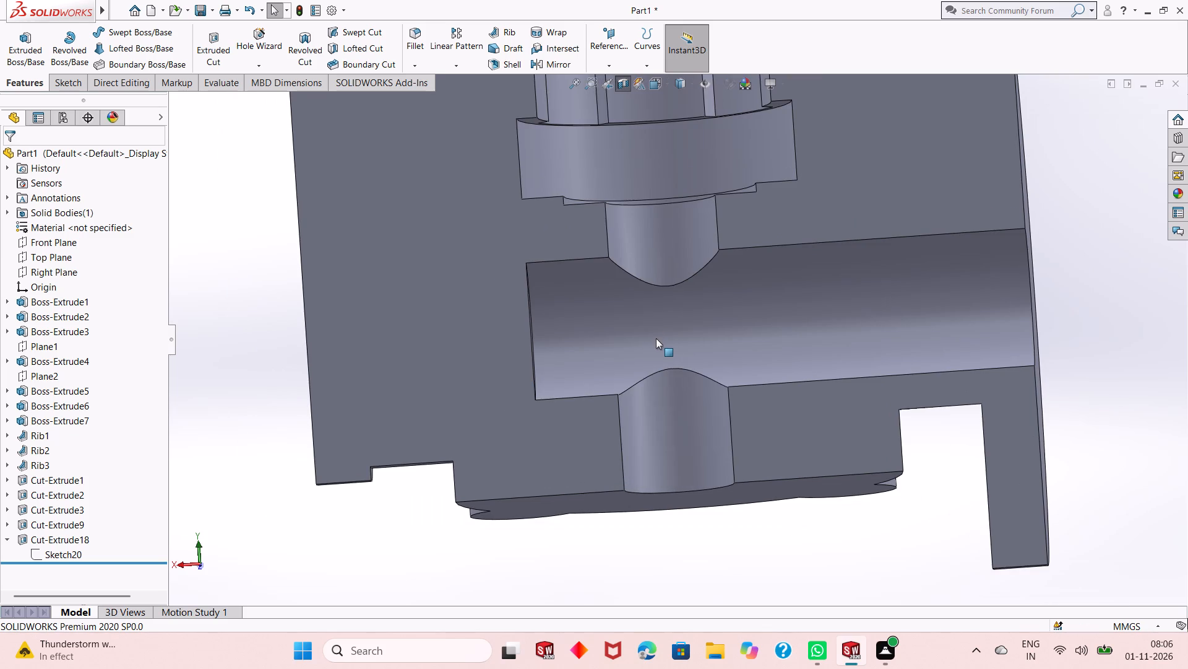
key("ctrl+z")
key("ctrl+z")
key("ctrl+z")
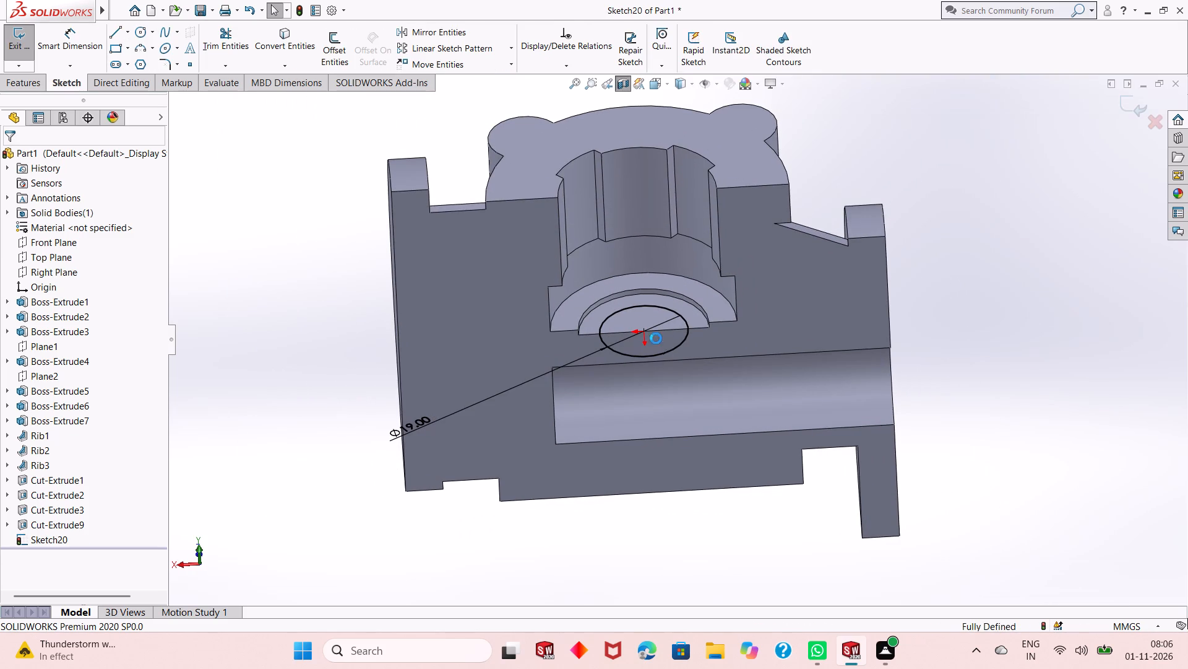
key("ctrl+z")
key("ctrl+z")
key("ctrl+z")
key("ctrl+z")
key("ctrl+z")
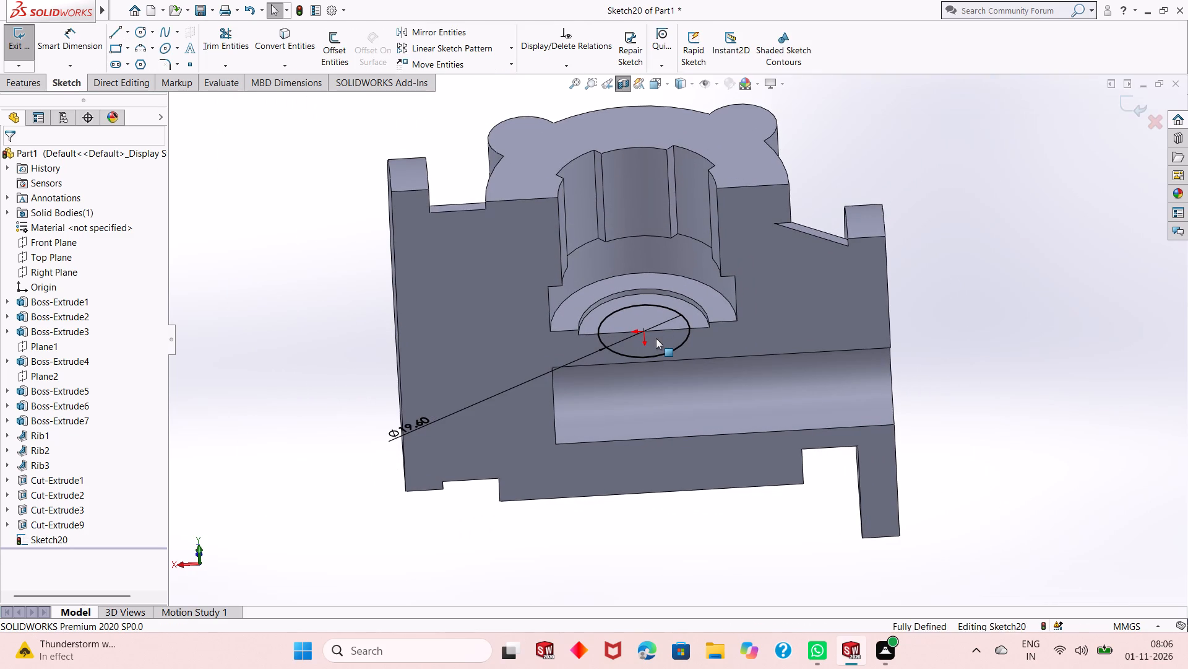
key("ctrl+z")
key("ctrl+z")
key("ctrl+z")
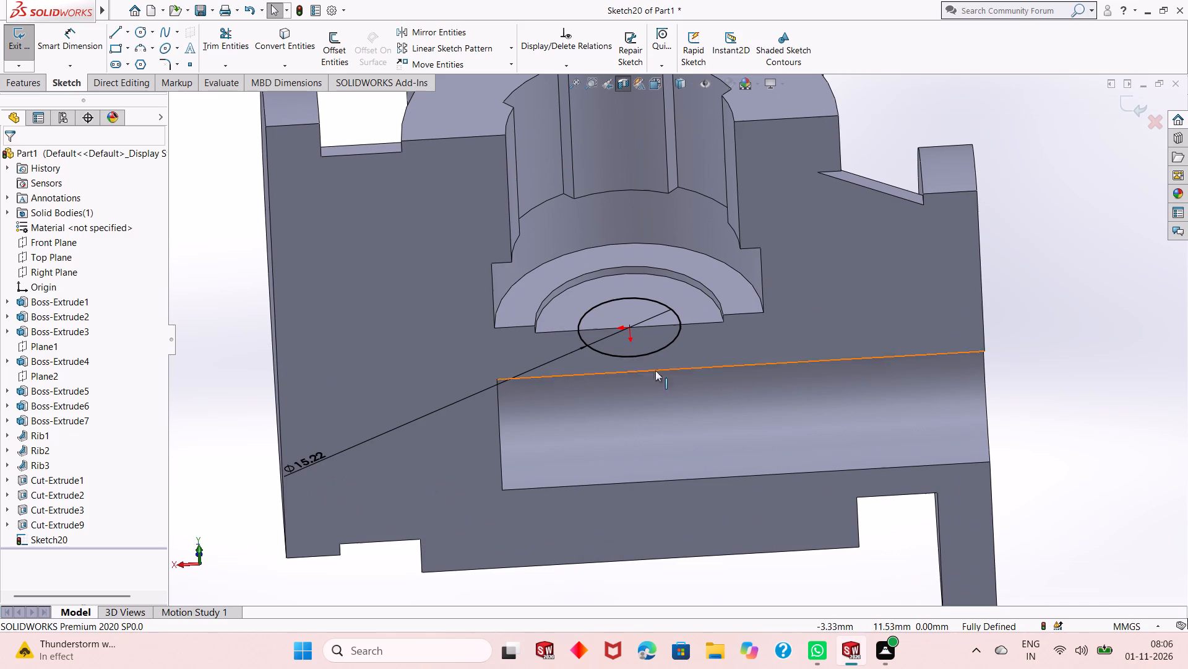
Set the sketched circle's diameter to 20 mm.
double_click(309, 463)
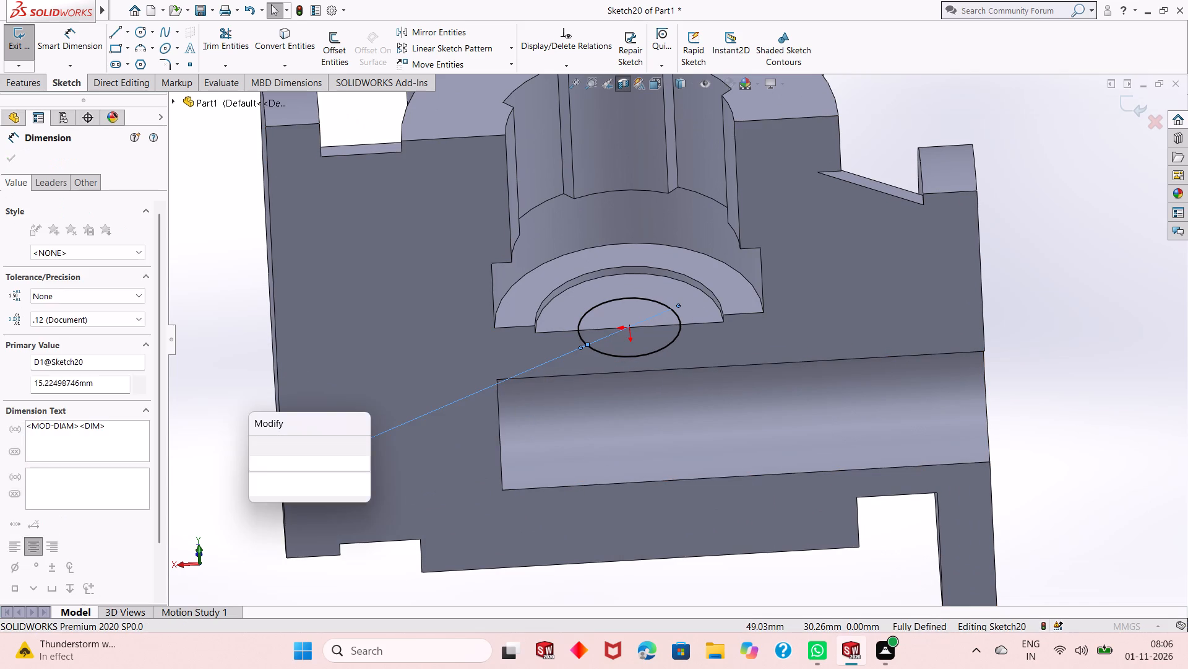
type("20")
key("Return")
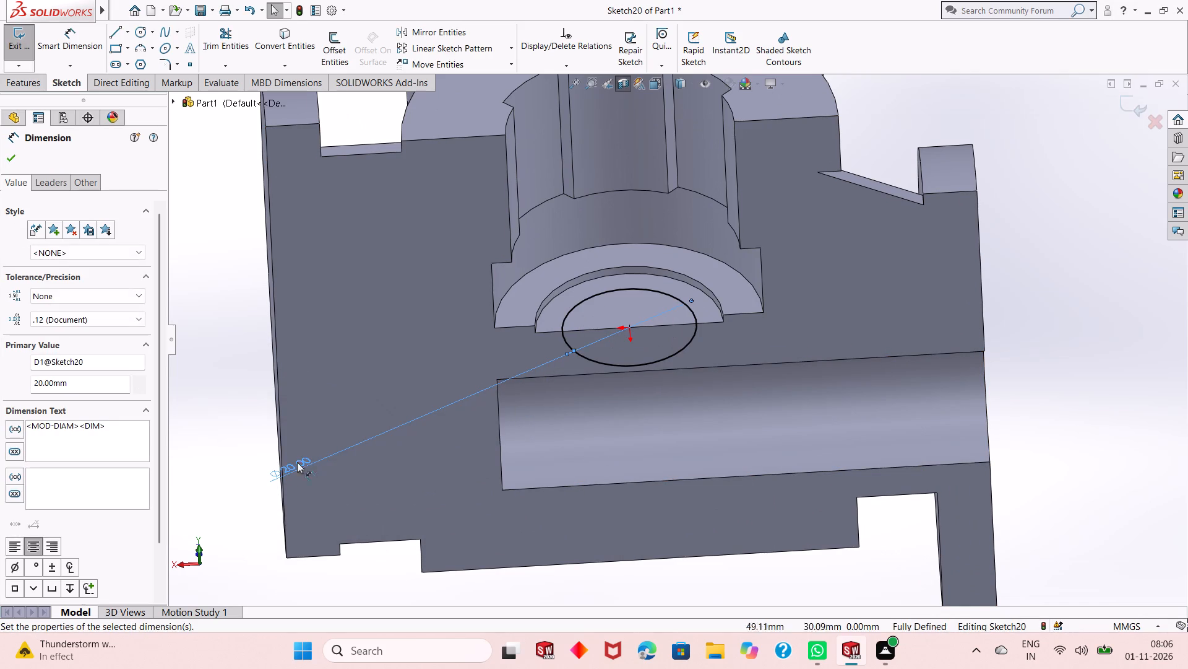
left_click(5, 161)
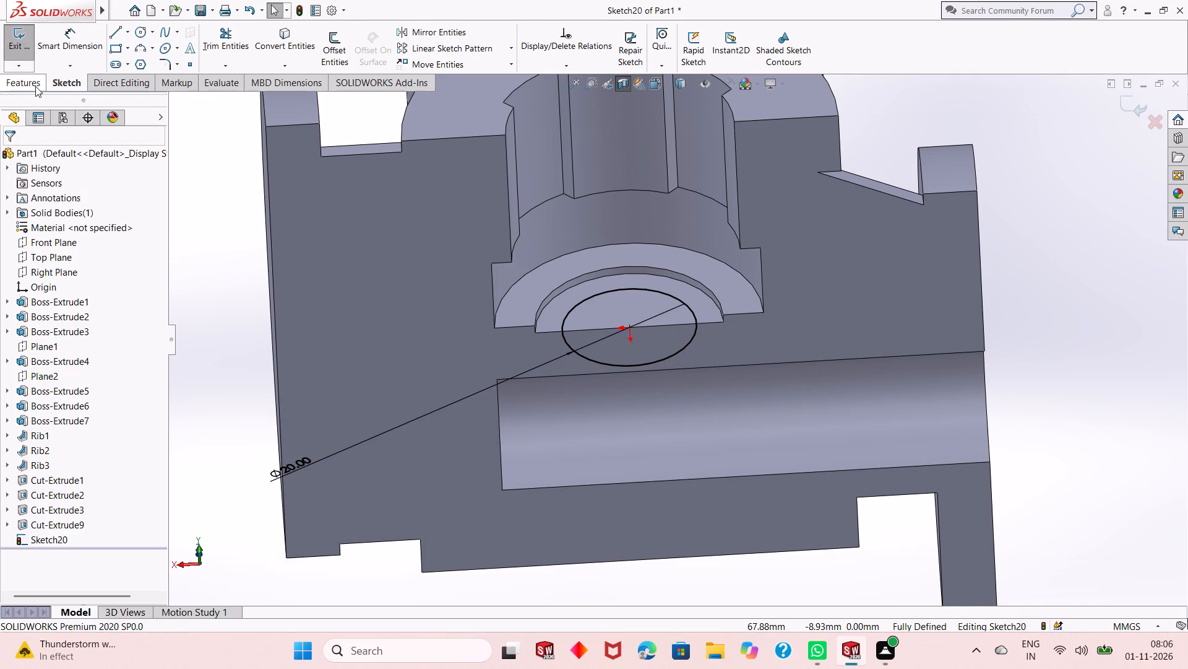
Make a blind extruded cut of the 20 mm circle, 7.9 mm deep, from the stepped bore's floor toward the horizontal bore.
left_click(35, 86)
left_click(204, 40)
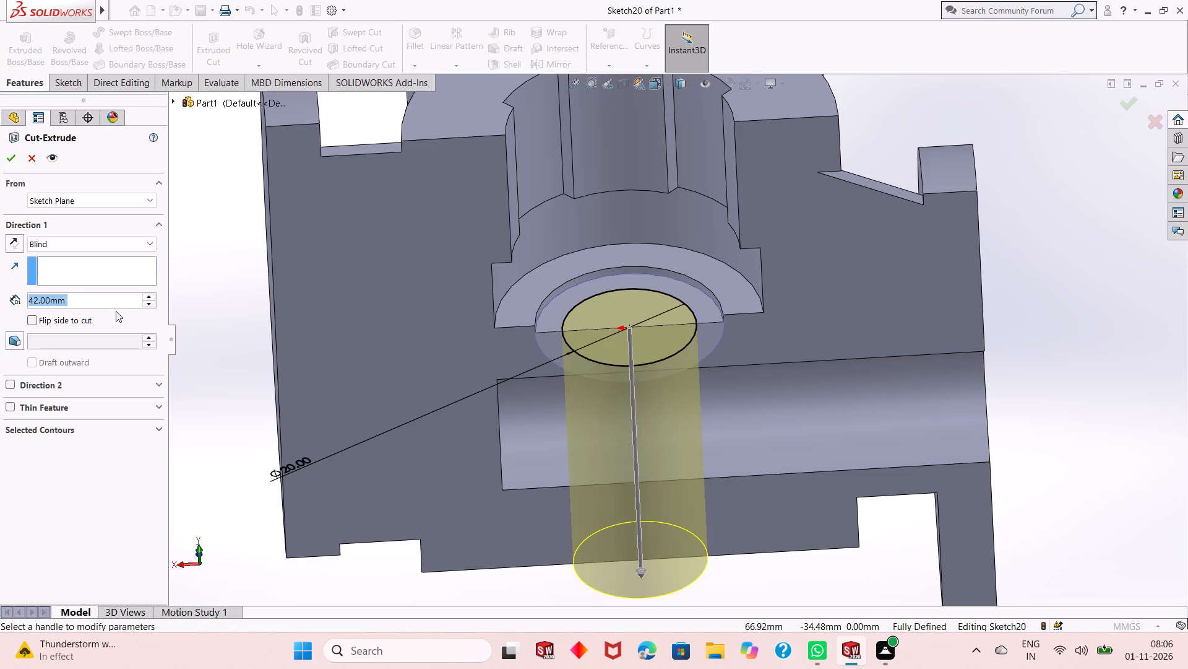
type("7.9")
key("Return")
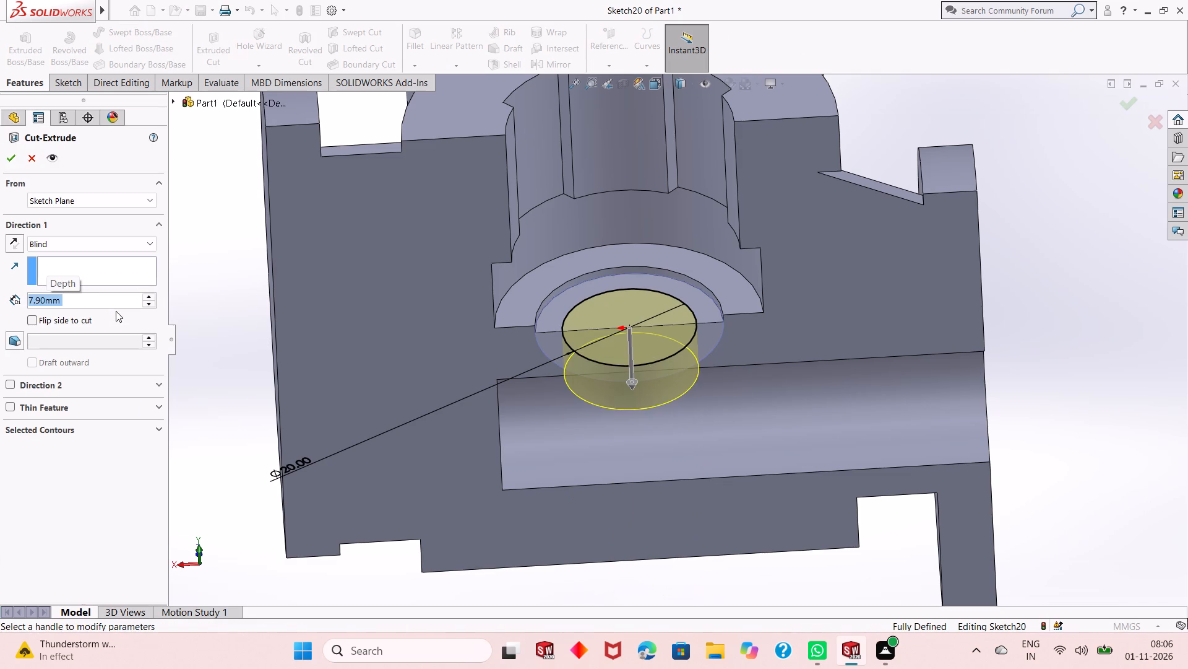
middle_click_drag(671, 401, 671, 293)
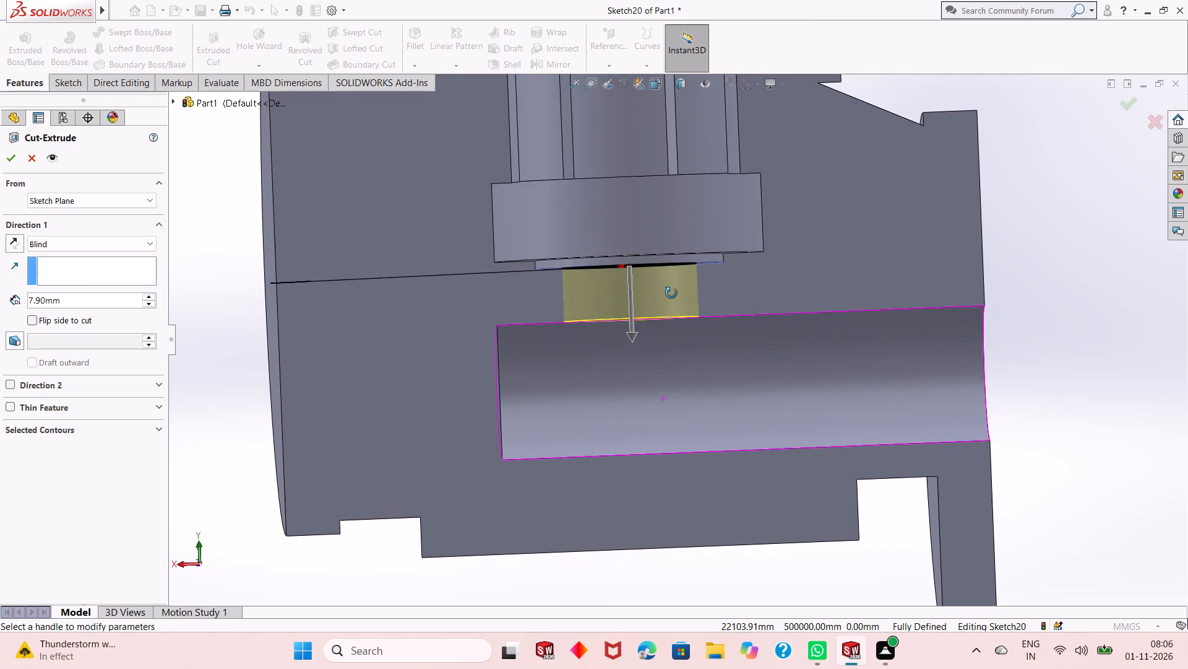
middle_click_drag(671, 293, 671, 292)
left_click(5, 161)
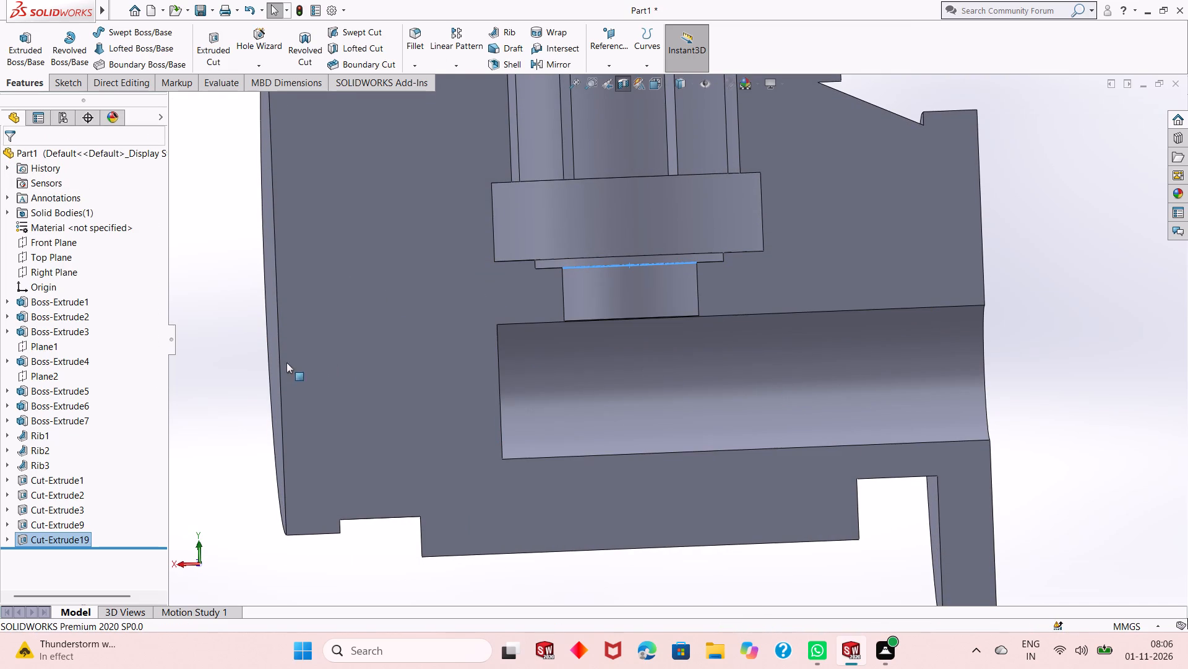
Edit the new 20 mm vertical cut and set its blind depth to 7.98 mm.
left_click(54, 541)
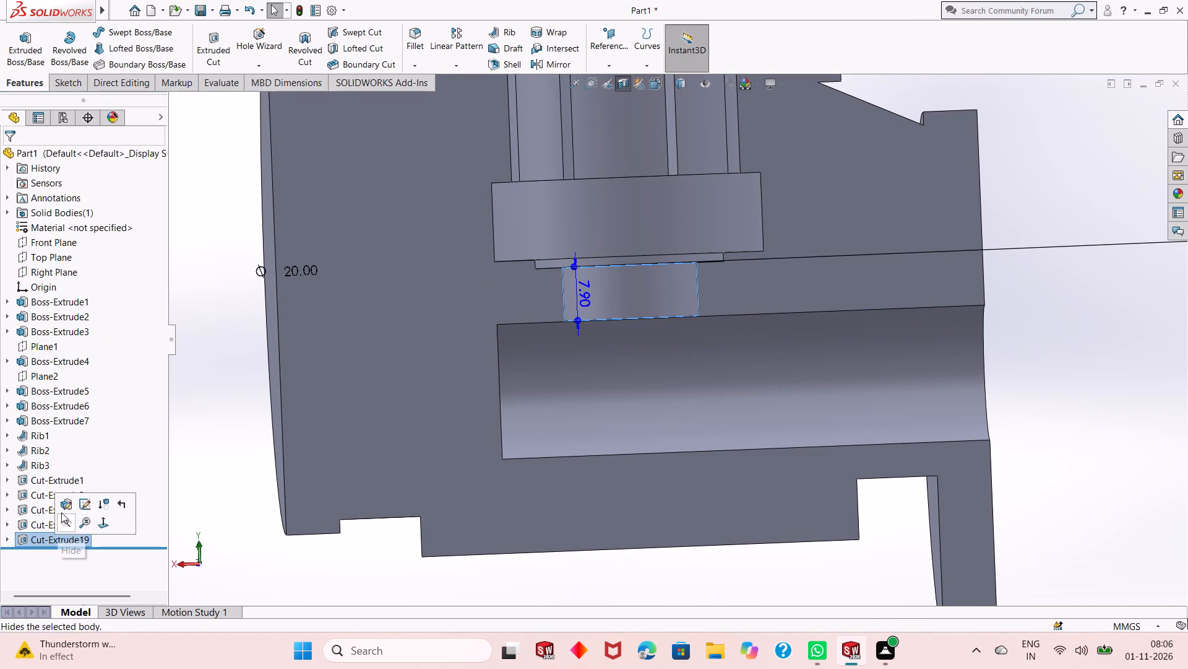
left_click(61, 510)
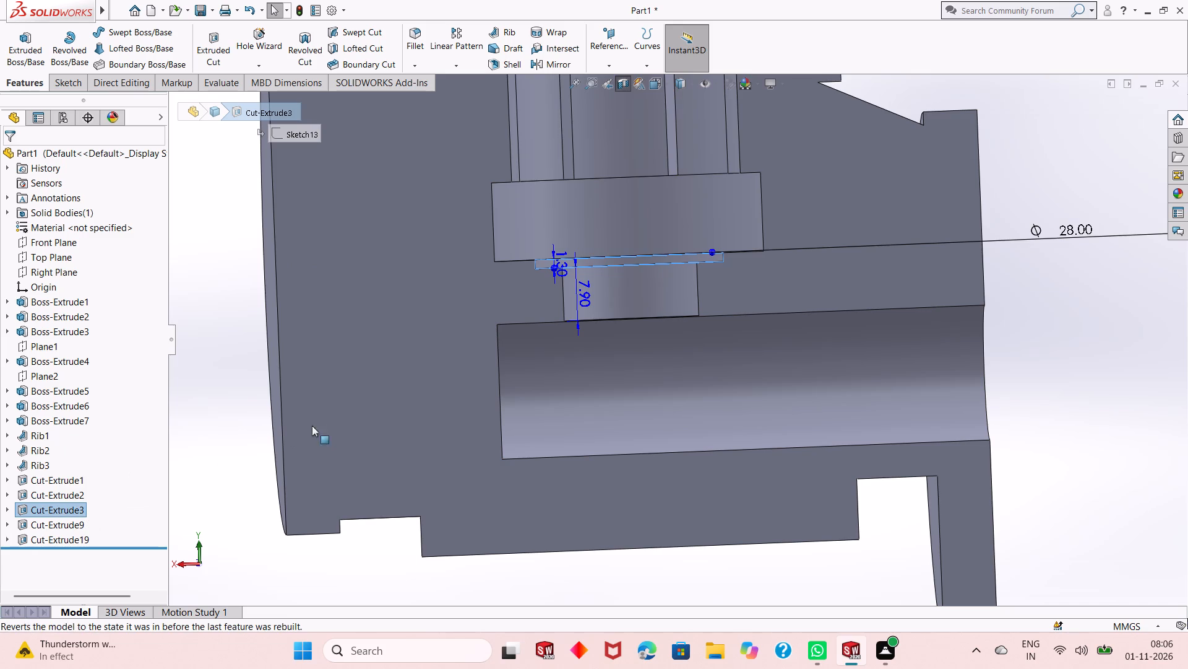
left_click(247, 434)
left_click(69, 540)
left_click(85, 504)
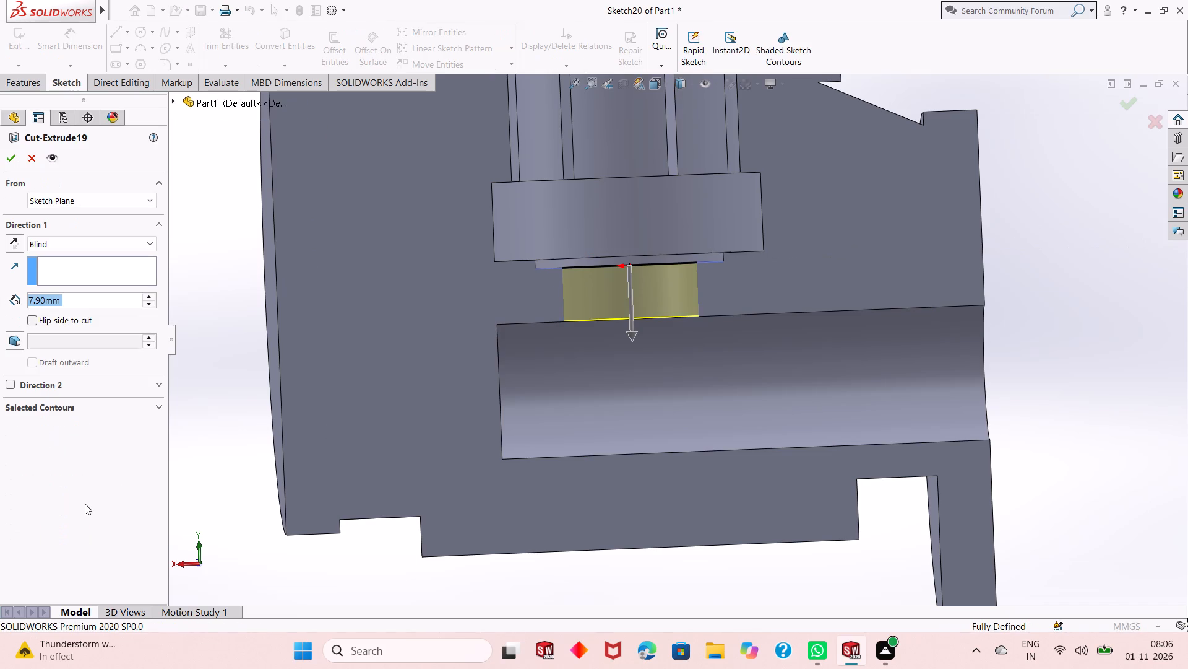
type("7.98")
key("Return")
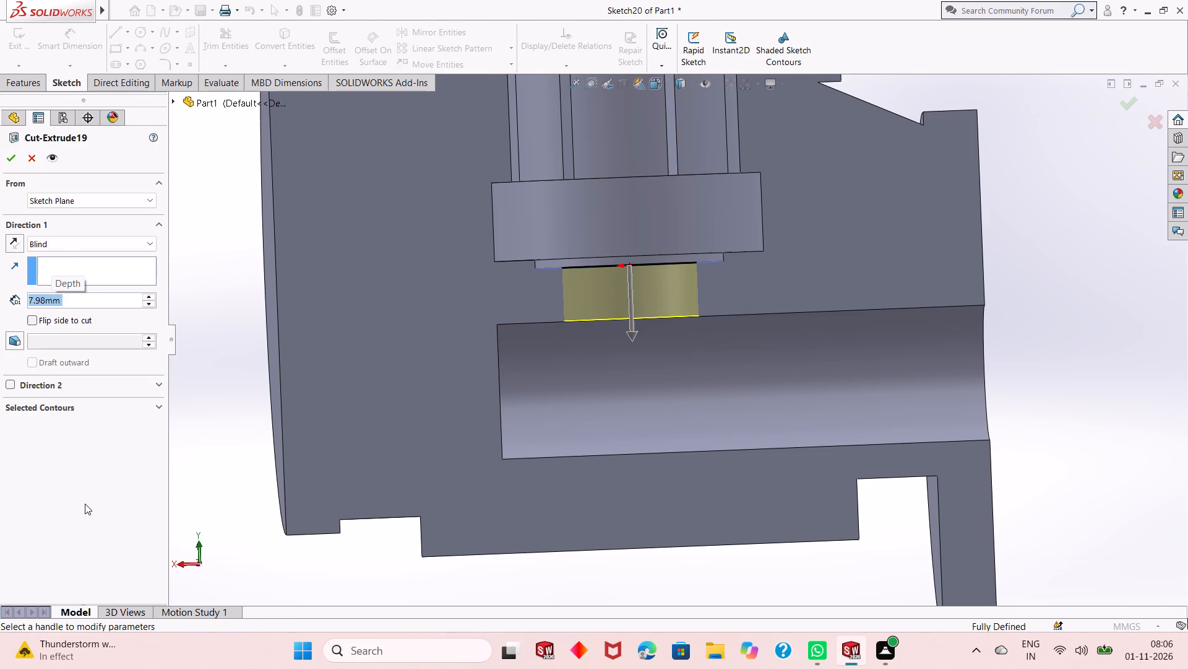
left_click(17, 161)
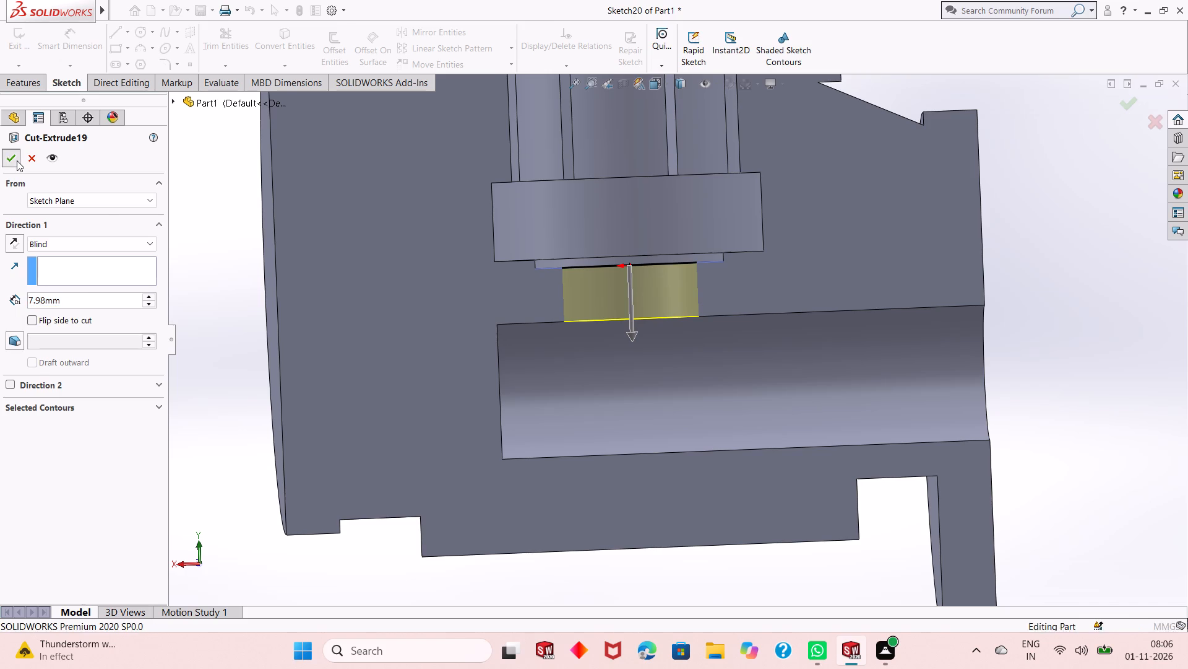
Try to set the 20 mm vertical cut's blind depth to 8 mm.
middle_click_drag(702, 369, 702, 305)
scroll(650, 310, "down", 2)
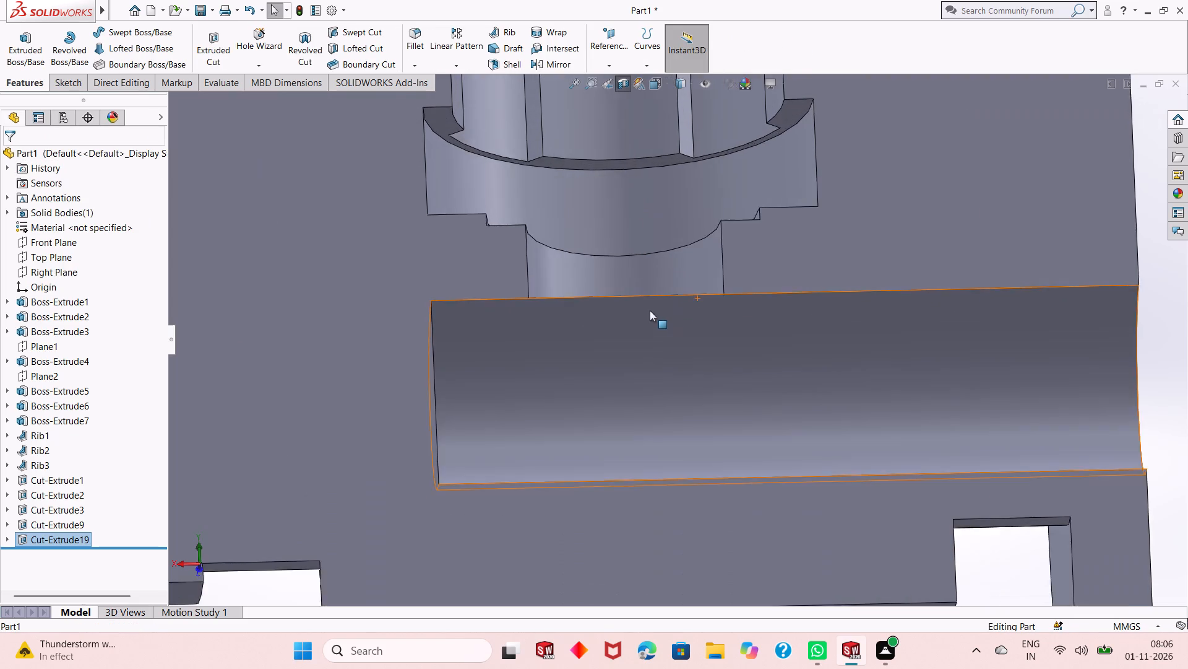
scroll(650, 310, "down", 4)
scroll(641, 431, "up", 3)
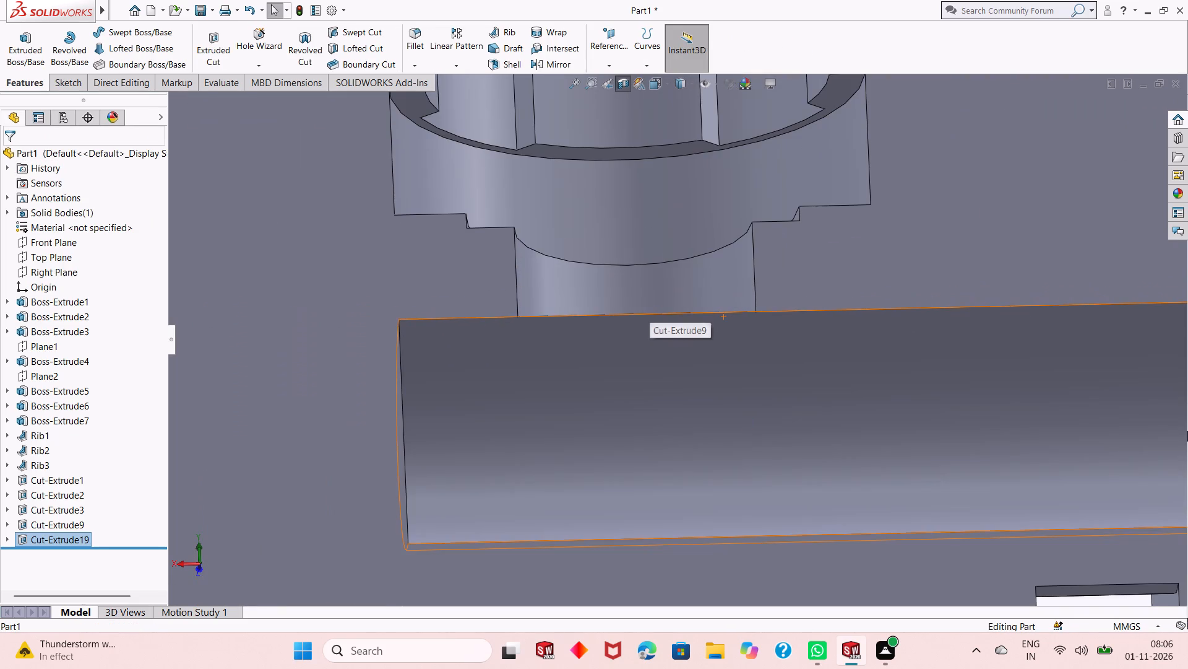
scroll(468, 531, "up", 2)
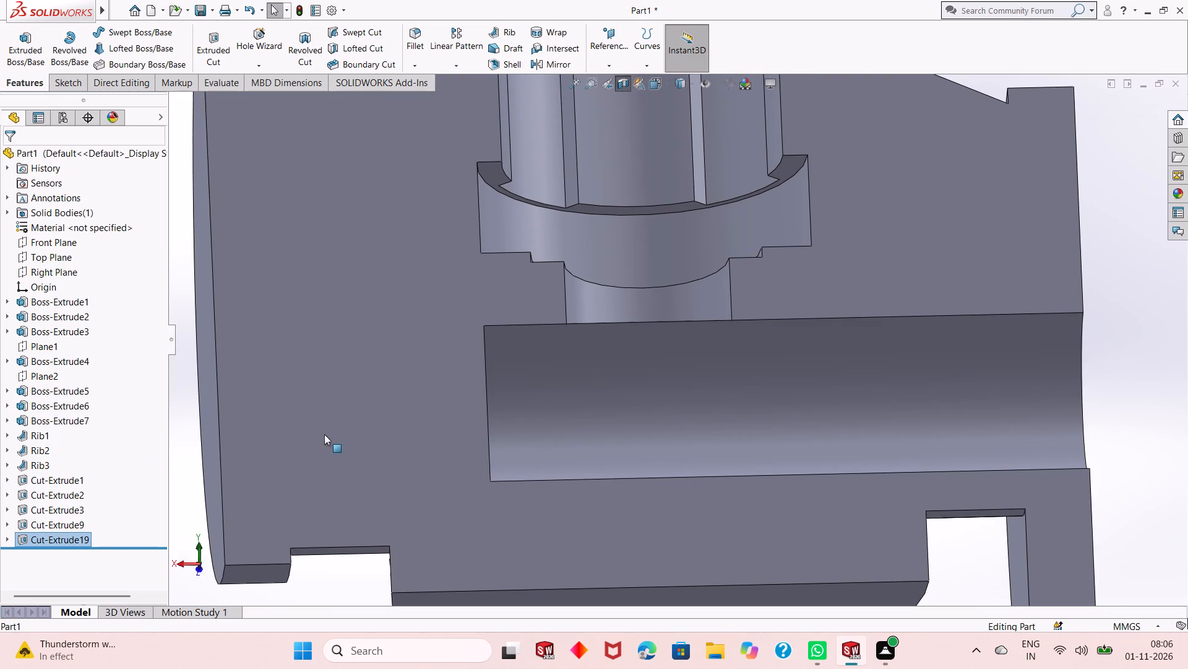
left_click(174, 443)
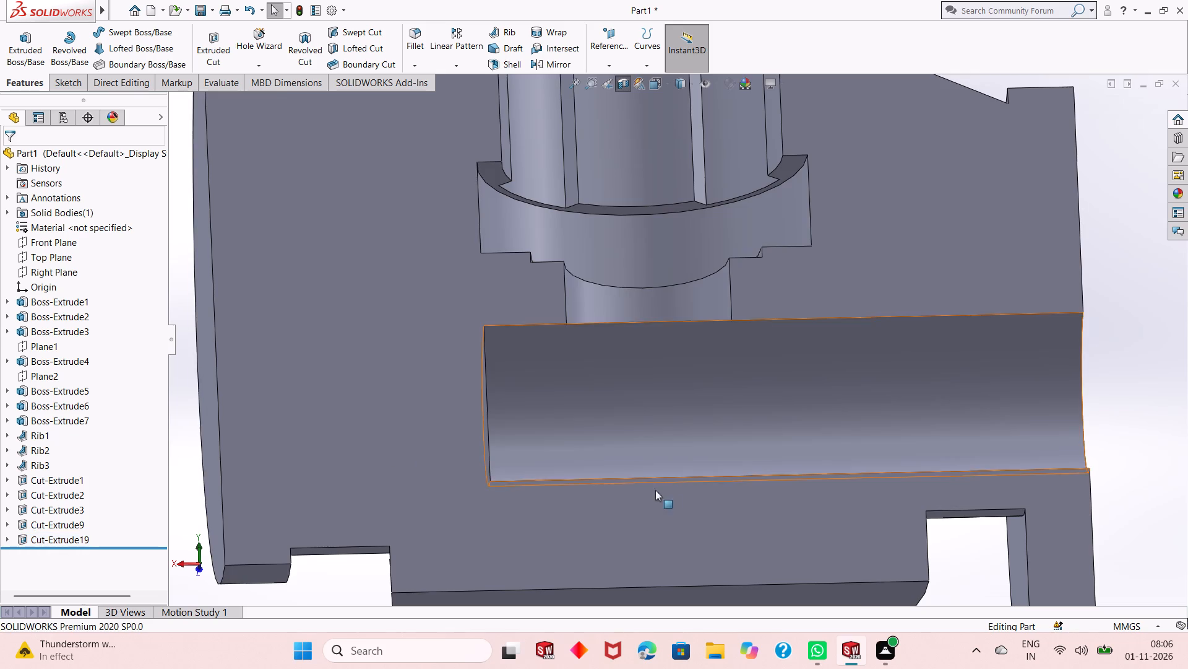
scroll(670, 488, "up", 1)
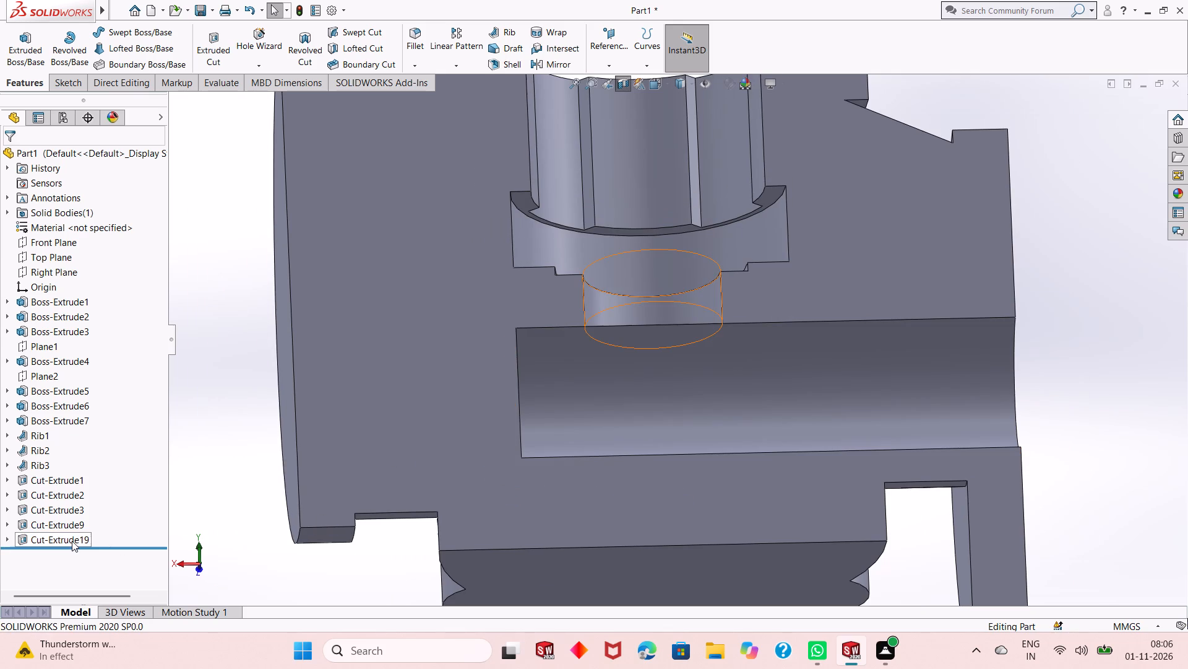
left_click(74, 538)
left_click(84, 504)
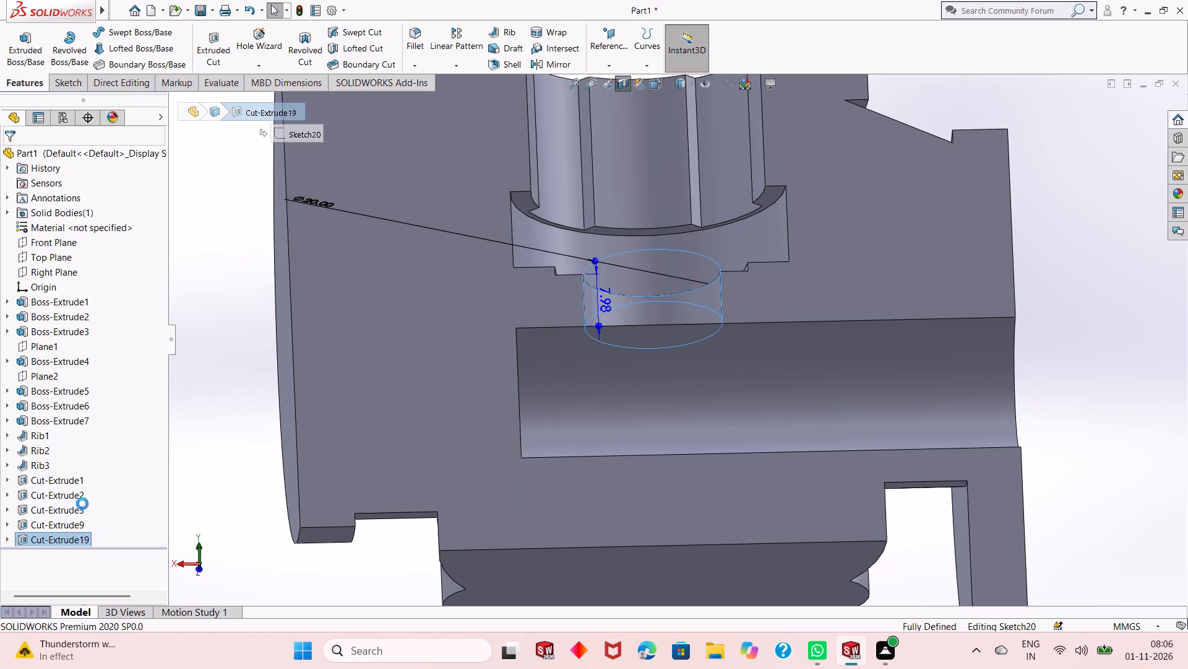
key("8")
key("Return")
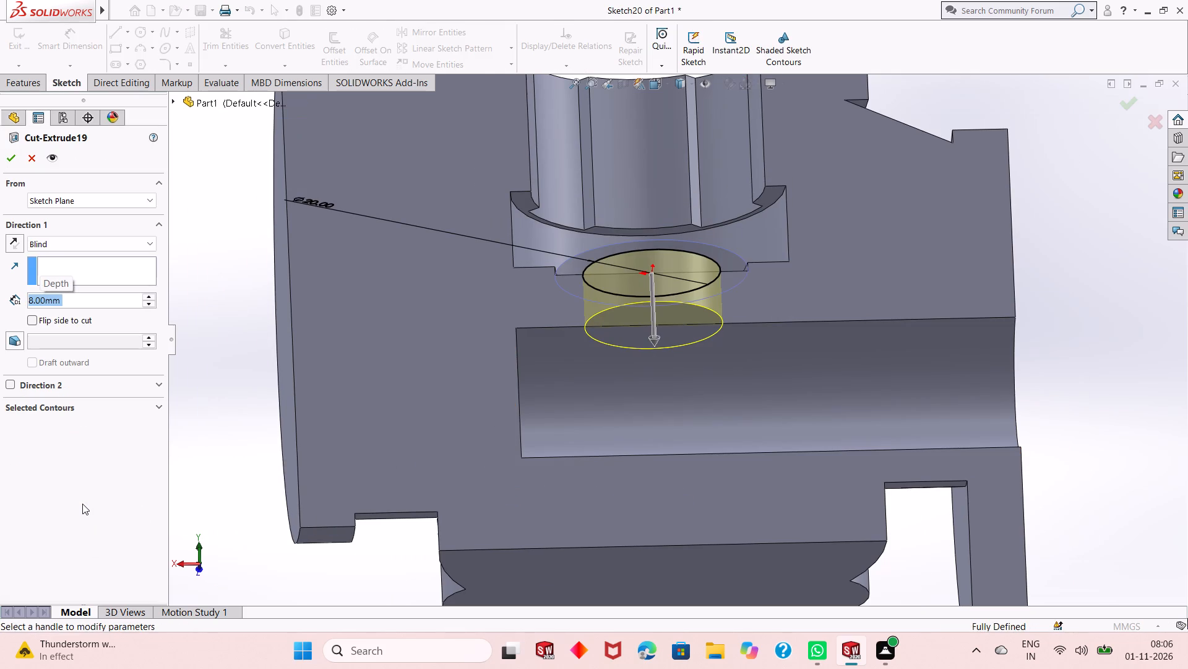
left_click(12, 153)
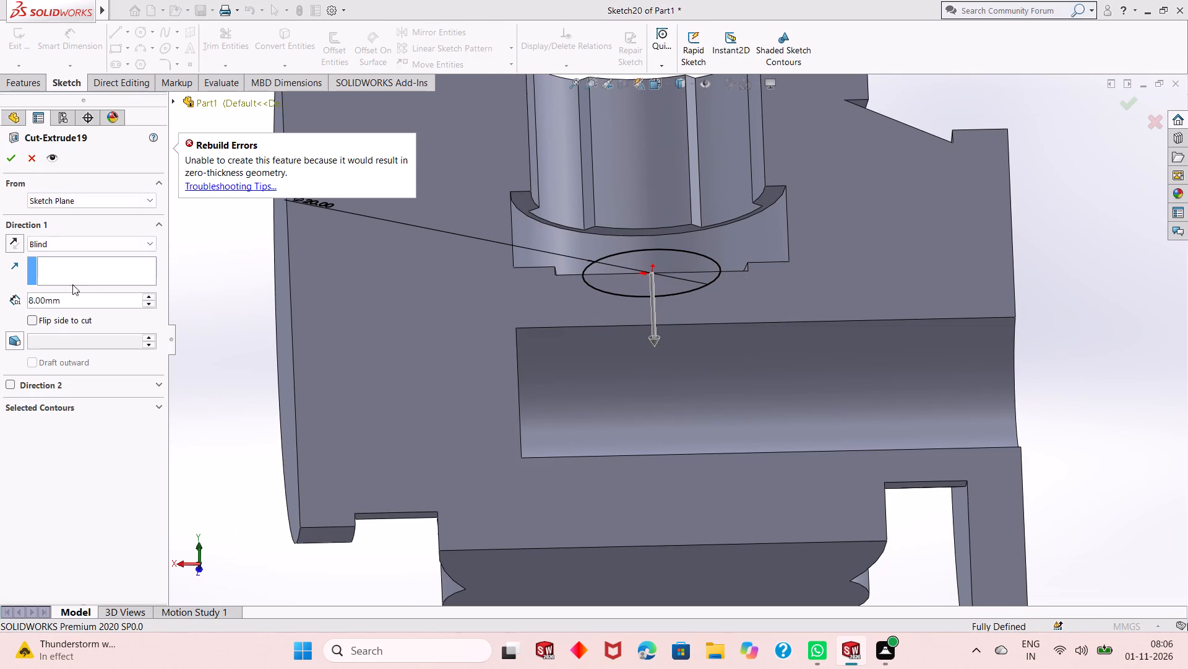
Set the 20 mm vertical cut's blind depth to 7.99 mm.
double_click(77, 299)
type("7.99")
key("Return")
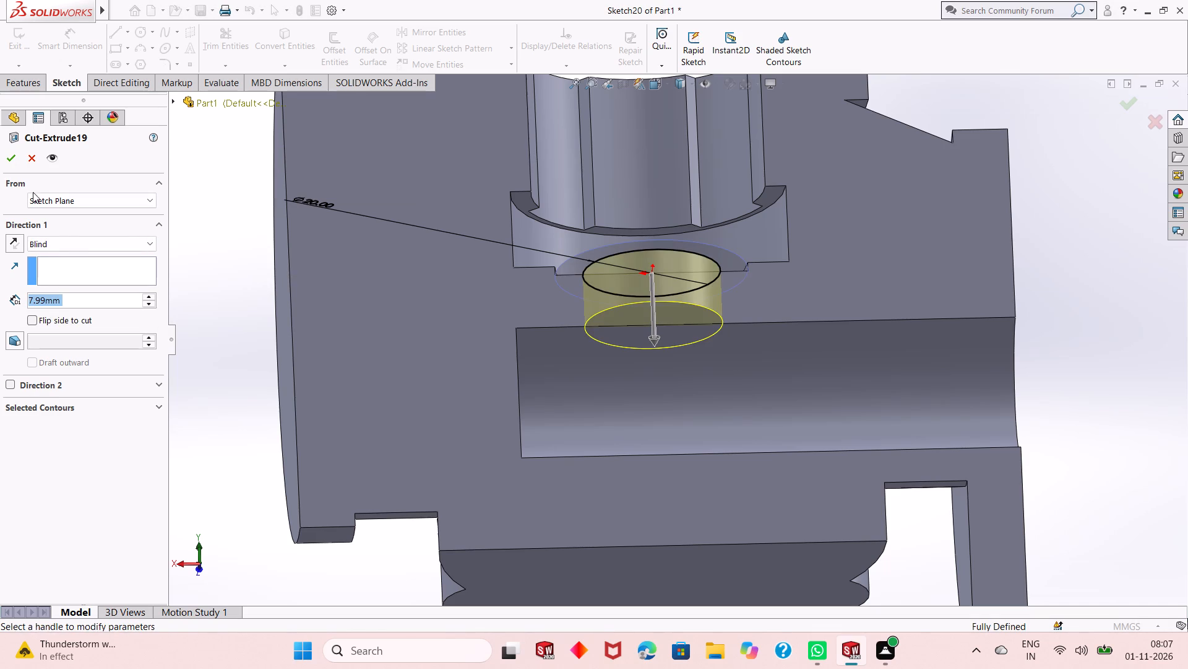
left_click(4, 164)
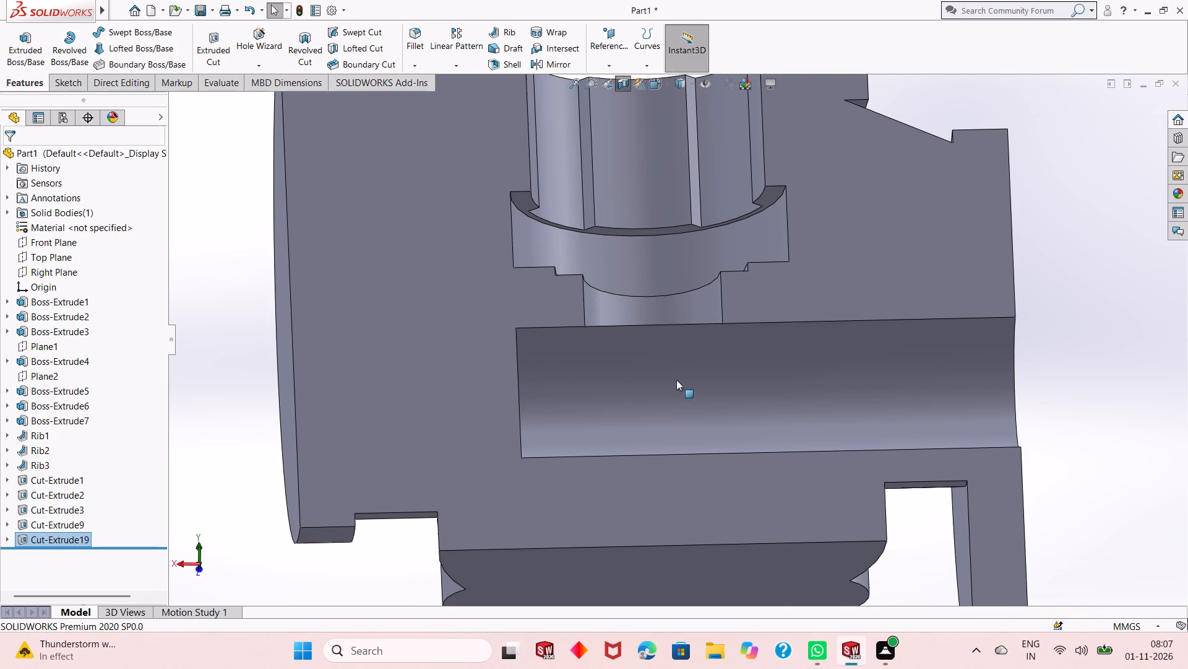
Examine in the section view where the floor of the 20 mm vertical cut meets the horizontal bore.
middle_click_drag(693, 308, 678, 476)
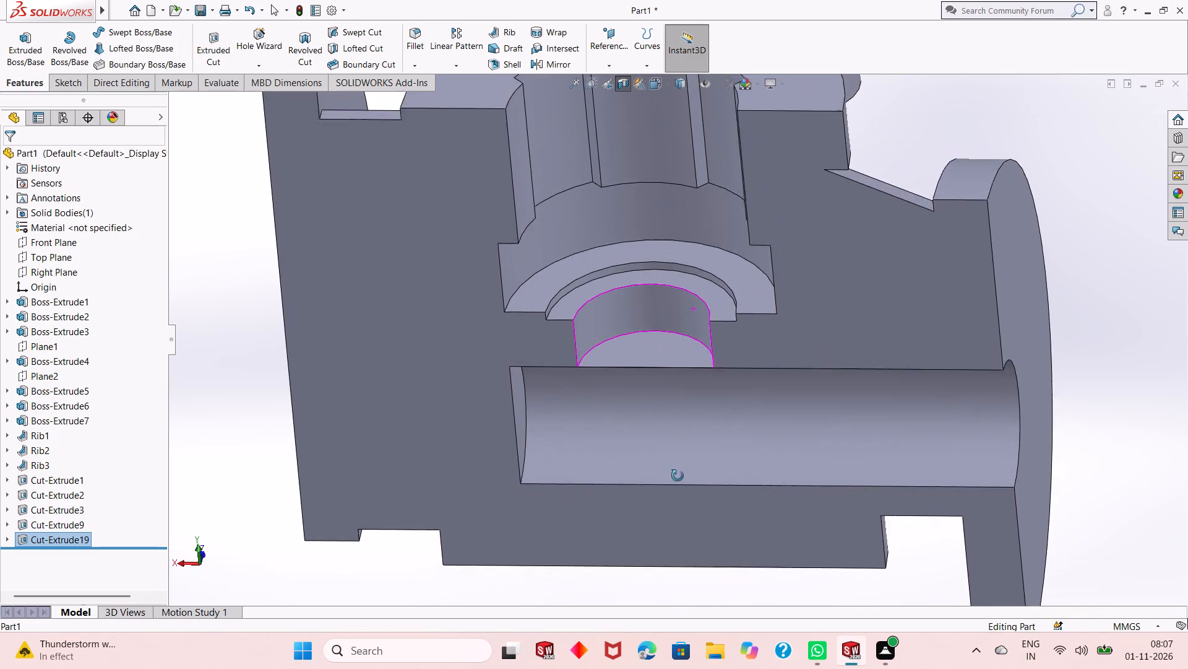
middle_click_drag(678, 476, 683, 276)
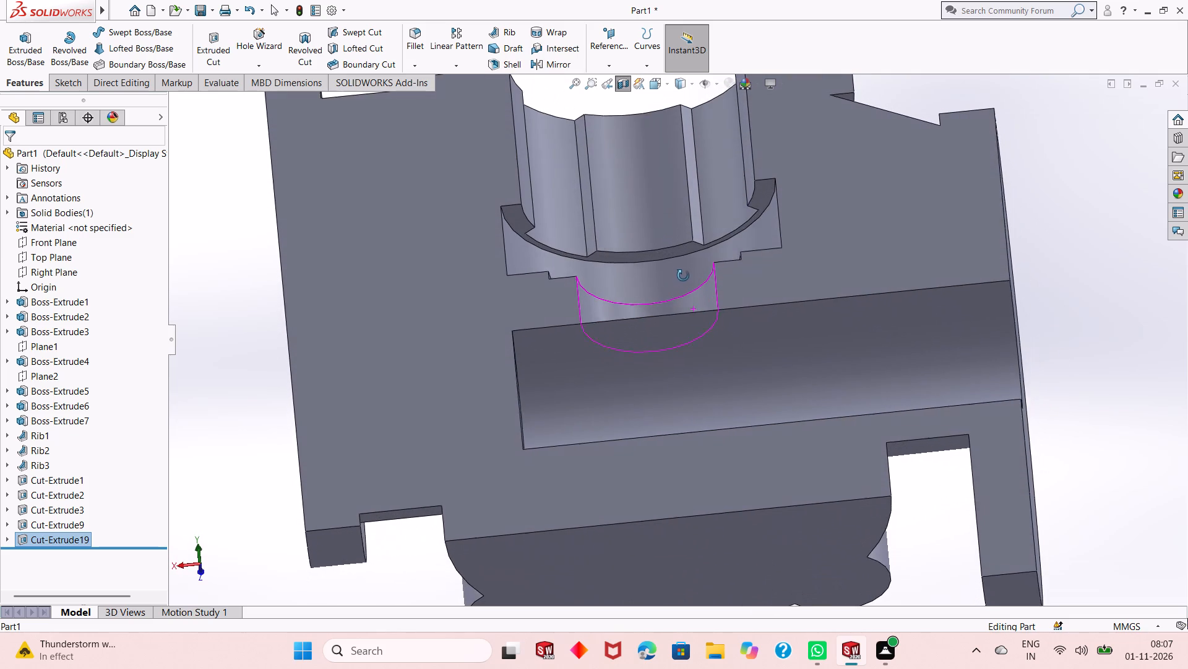
middle_click_drag(683, 276, 687, 470)
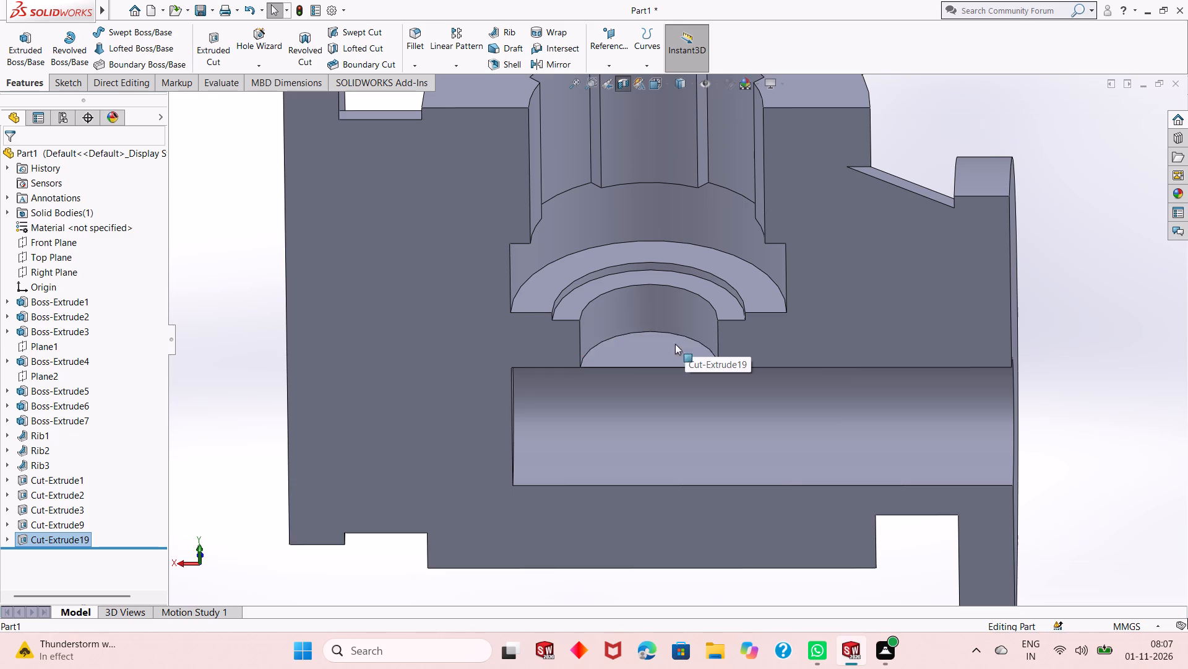
middle_click_drag(517, 422, 519, 180)
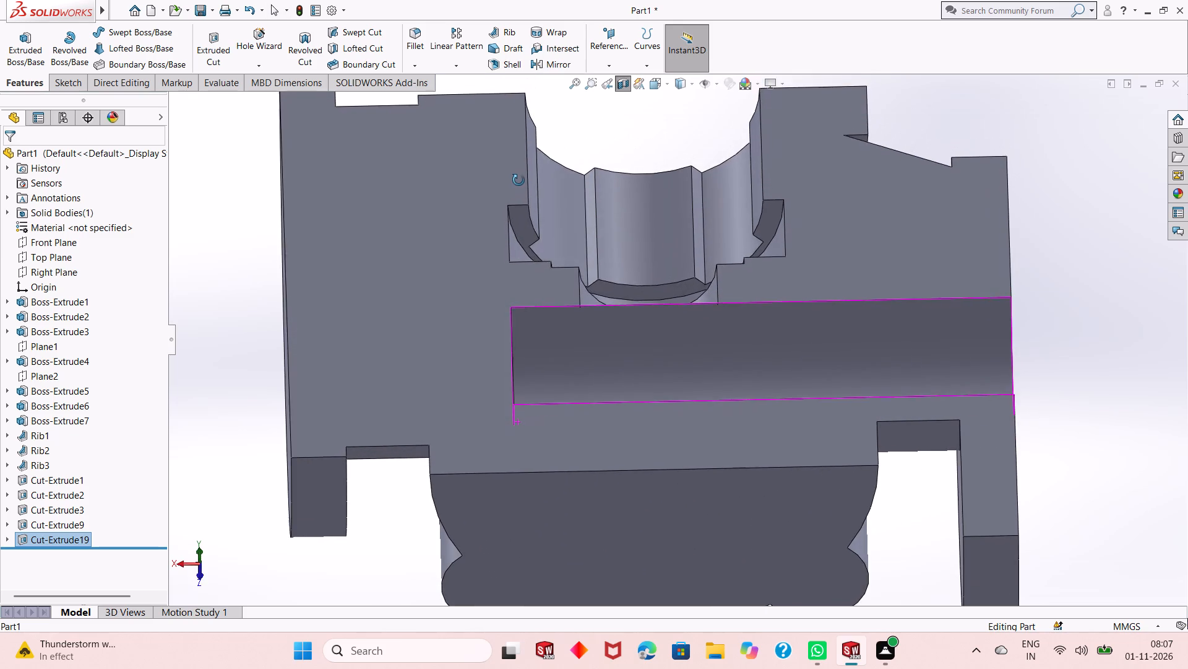
middle_click_drag(519, 180, 519, 364)
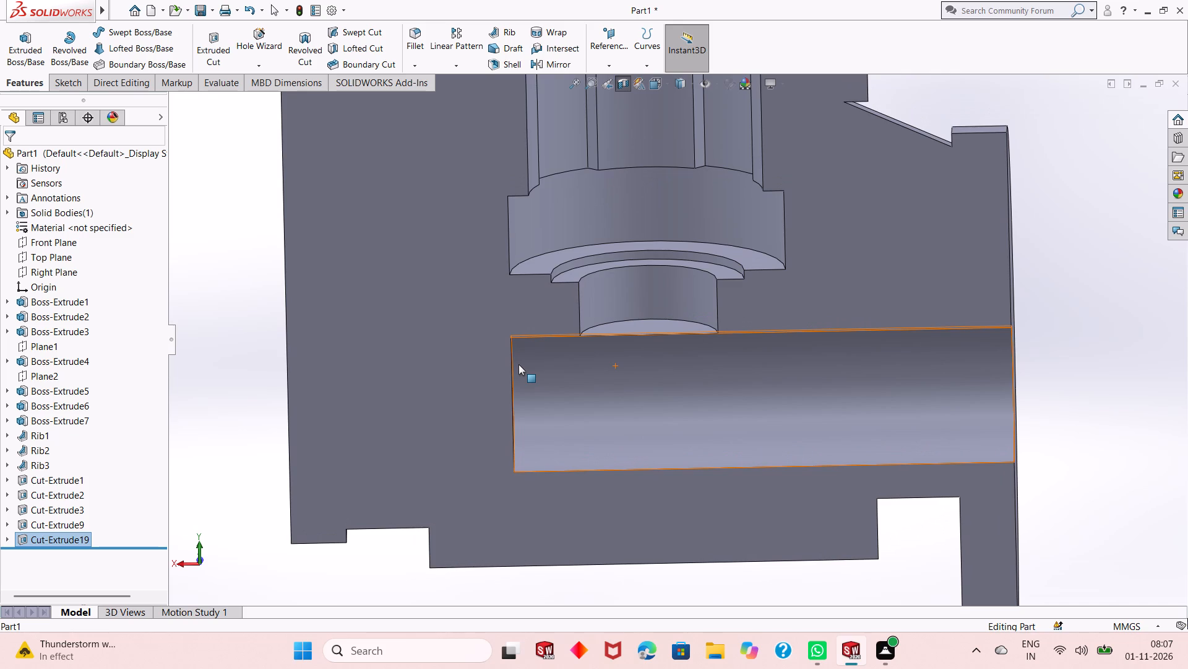
scroll(591, 413, "down", 4)
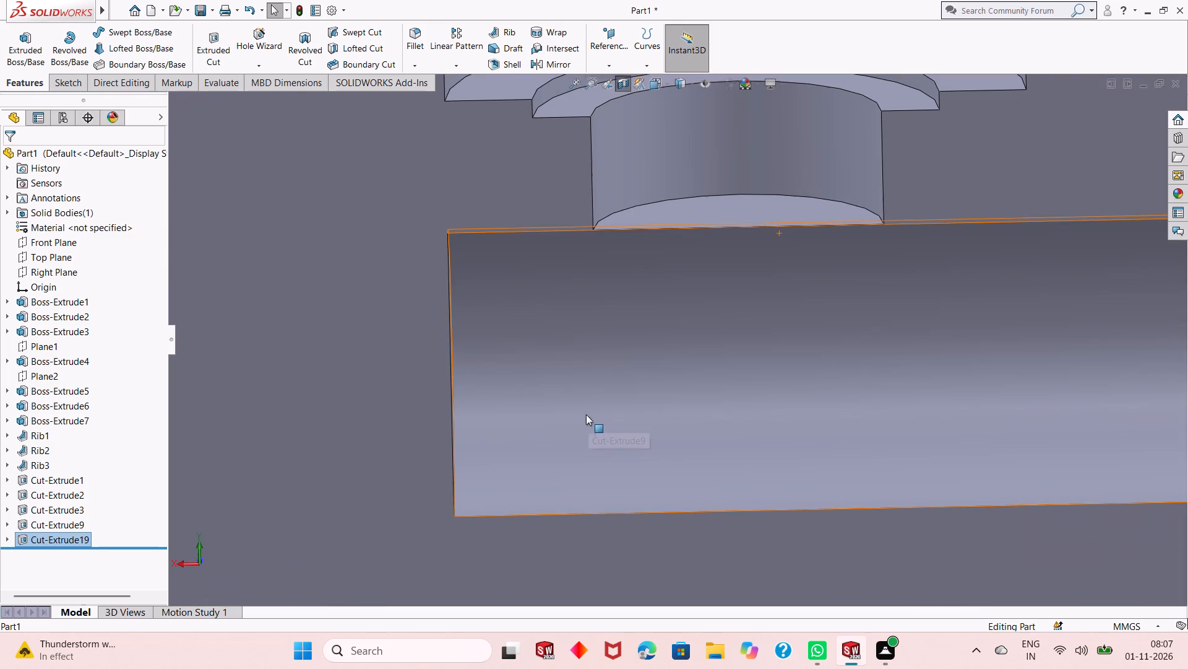
middle_click_drag(699, 369, 681, 380)
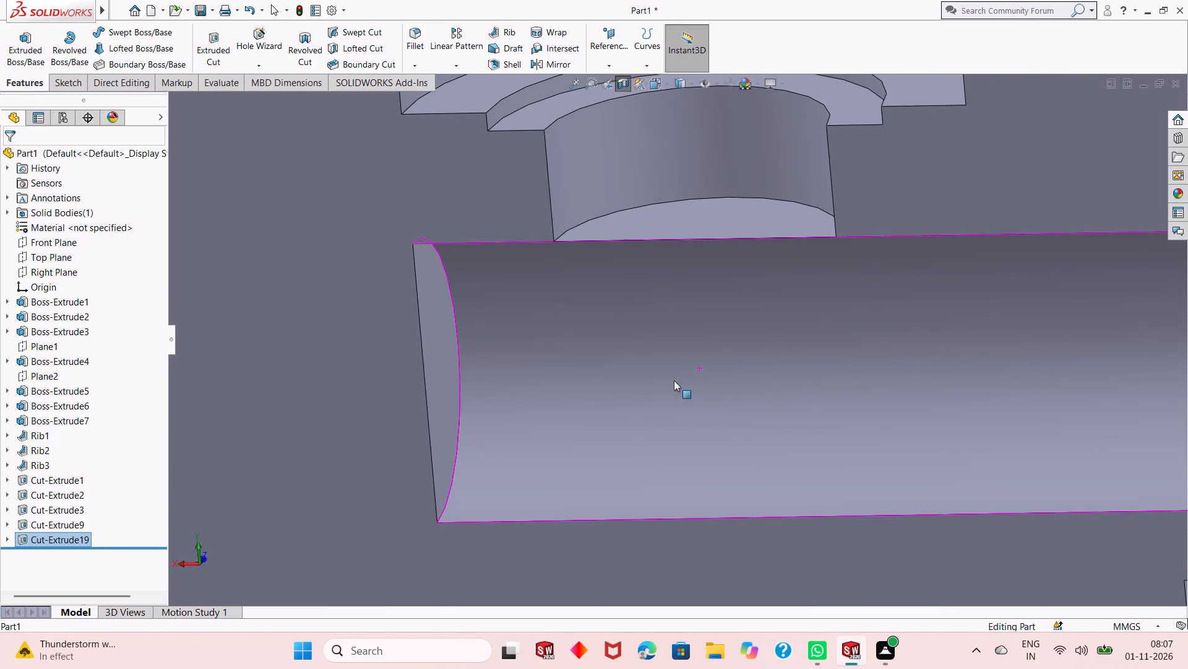
Examine in the section view how the 20 mm vertical cut's blind depth preview relates to the horizontal bore.
middle_click_drag(481, 374, 504, 335)
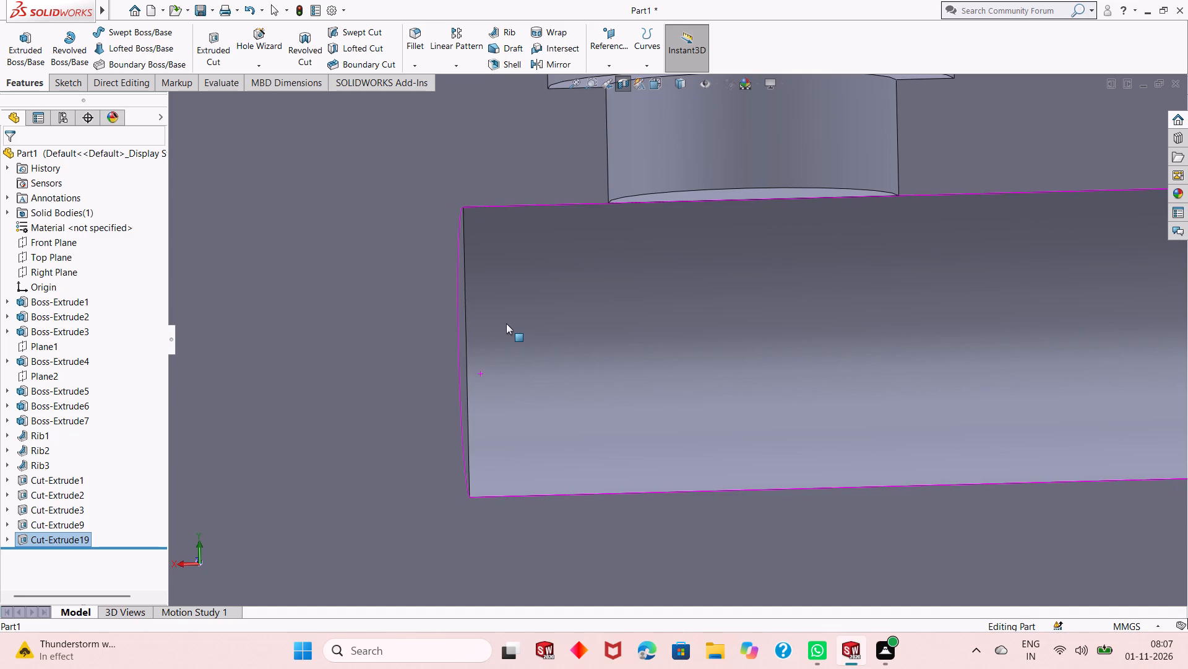
scroll(230, 446, "up", 3)
left_click(251, 421)
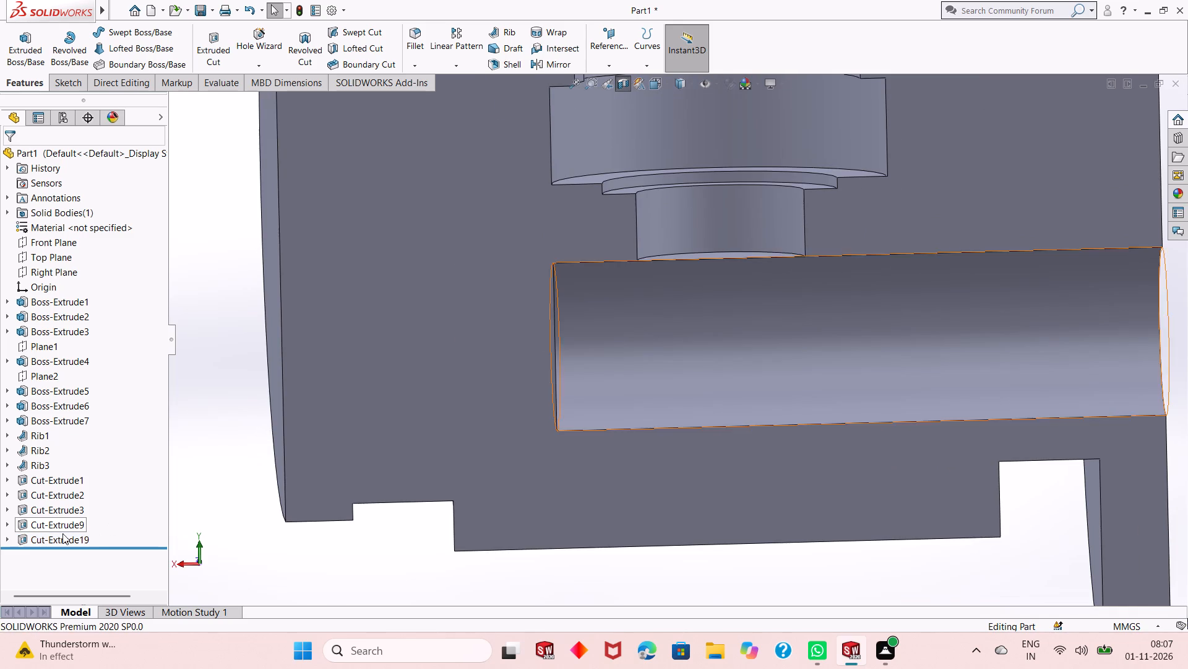
left_click(71, 520)
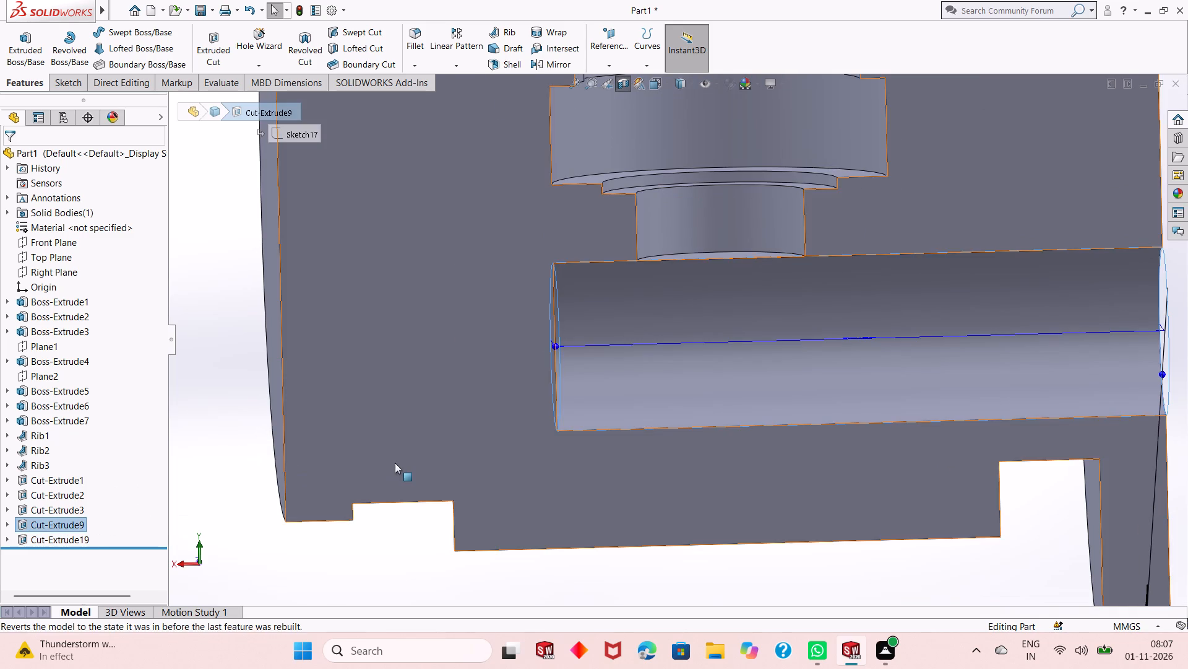
middle_click_drag(397, 468, 386, 472)
left_click(184, 418)
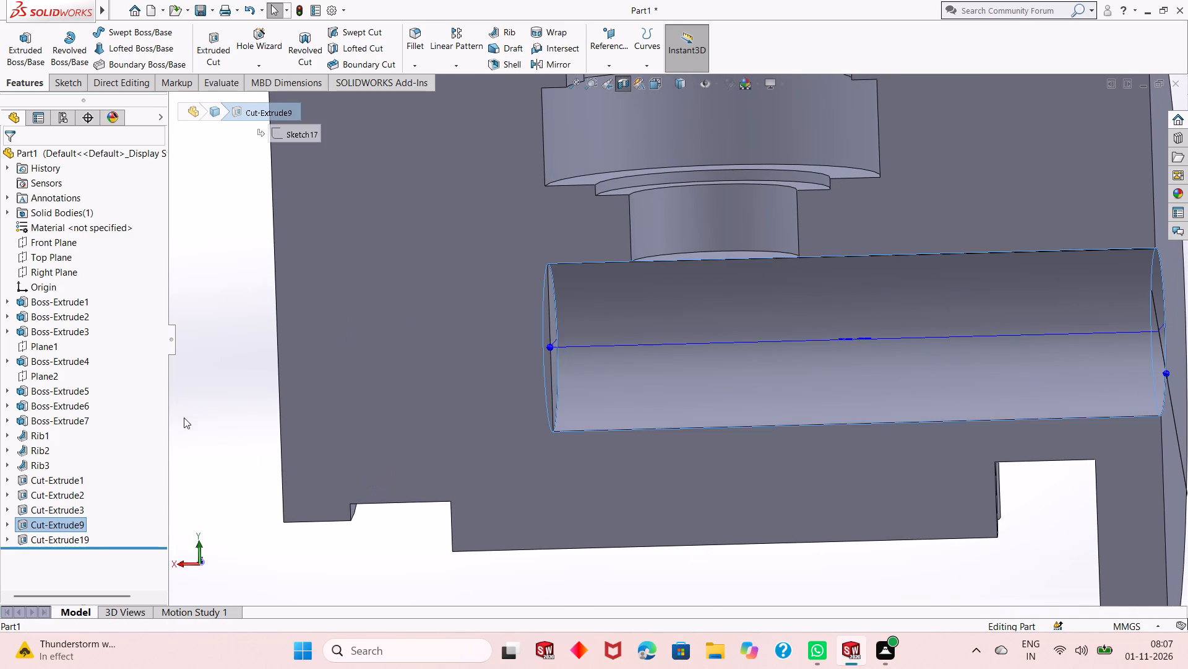
left_click(64, 531)
left_click(65, 538)
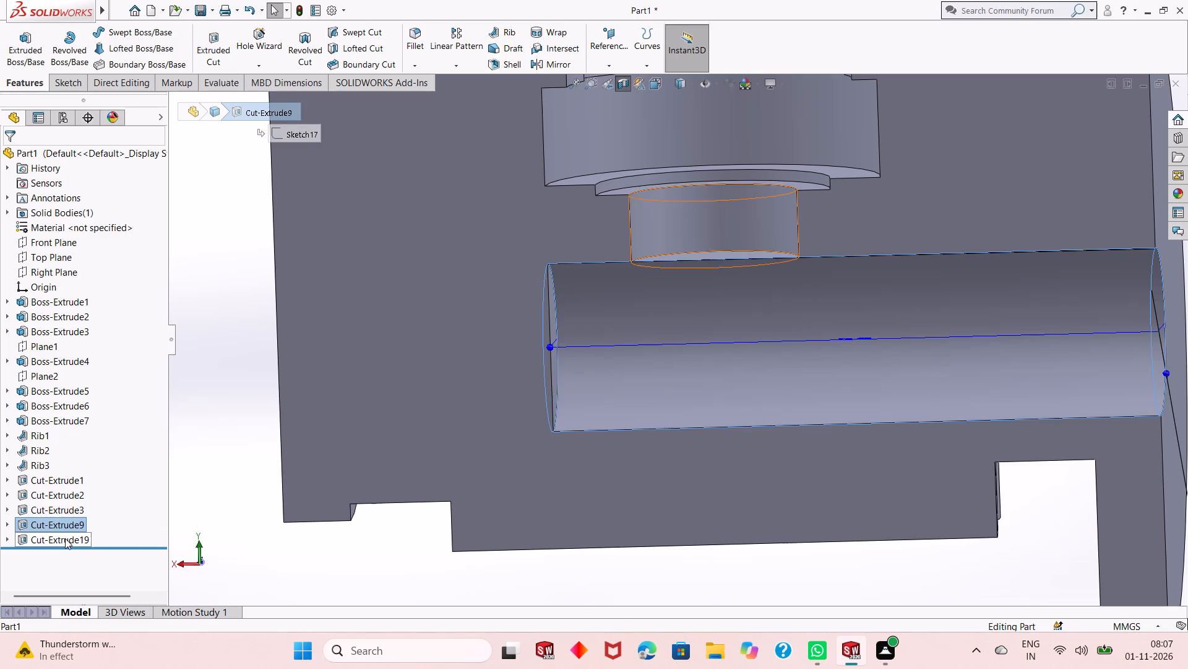
left_click(80, 507)
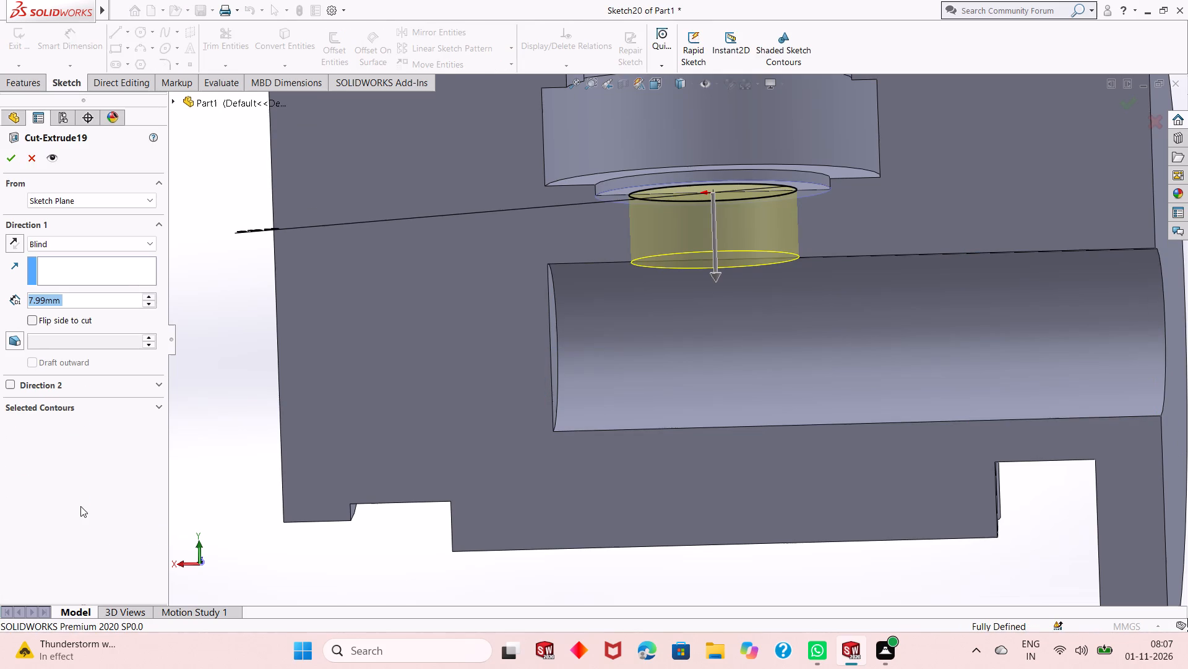
middle_click_drag(309, 388, 319, 316)
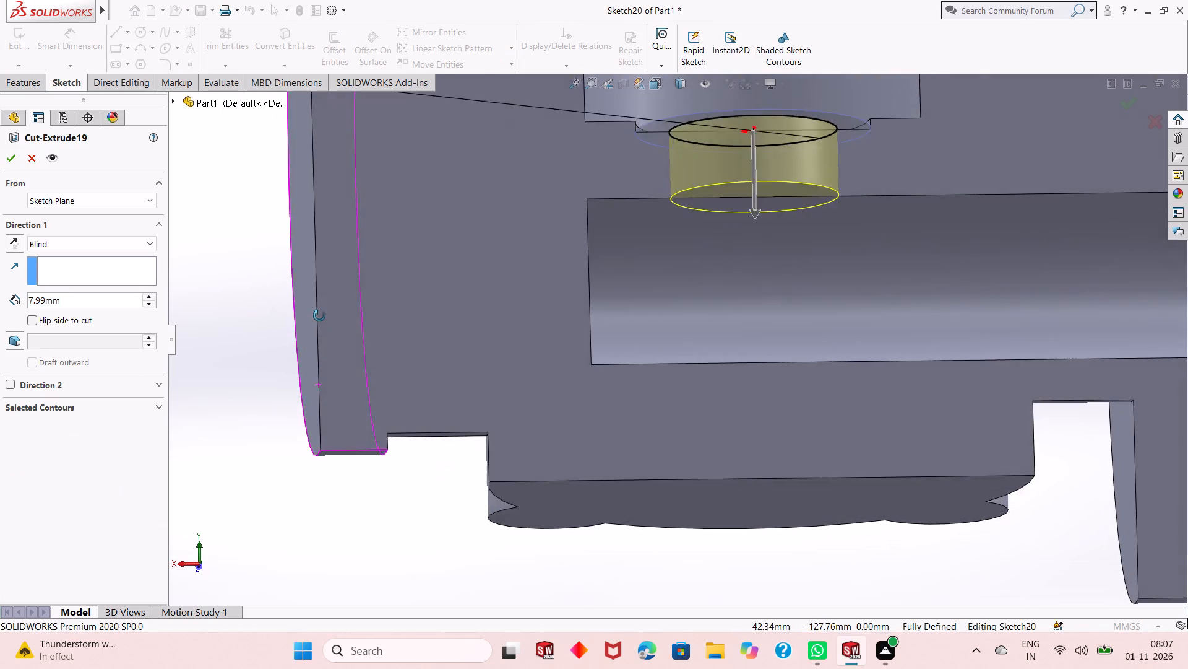
middle_click_drag(319, 316, 312, 288)
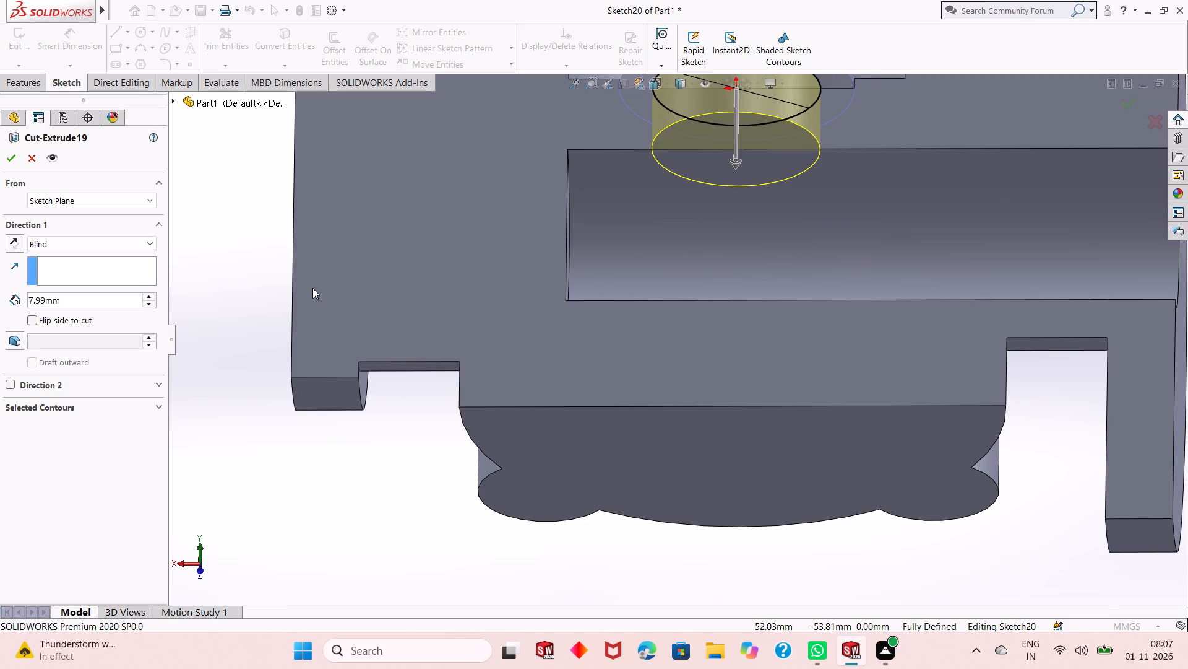
left_click(30, 160)
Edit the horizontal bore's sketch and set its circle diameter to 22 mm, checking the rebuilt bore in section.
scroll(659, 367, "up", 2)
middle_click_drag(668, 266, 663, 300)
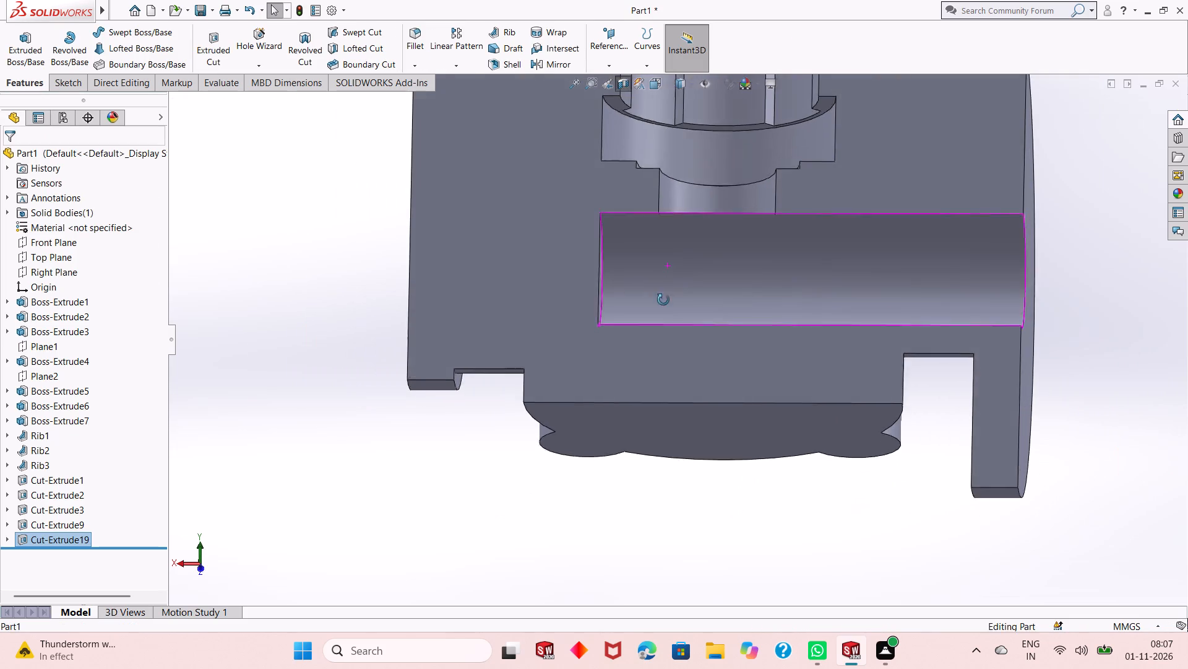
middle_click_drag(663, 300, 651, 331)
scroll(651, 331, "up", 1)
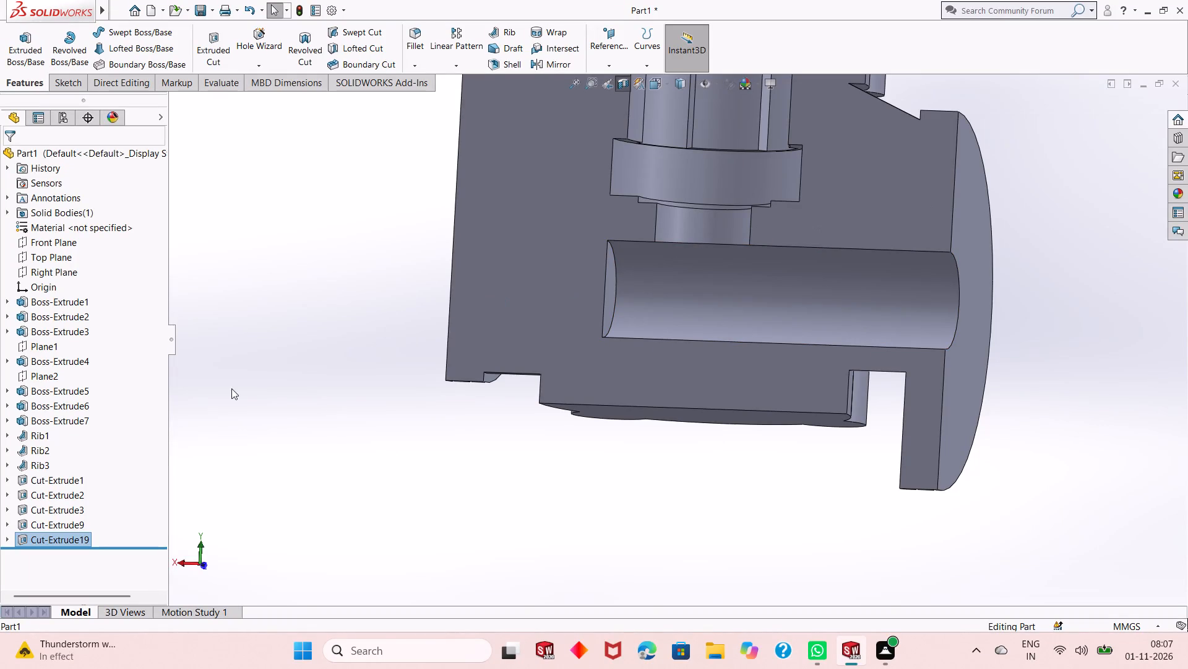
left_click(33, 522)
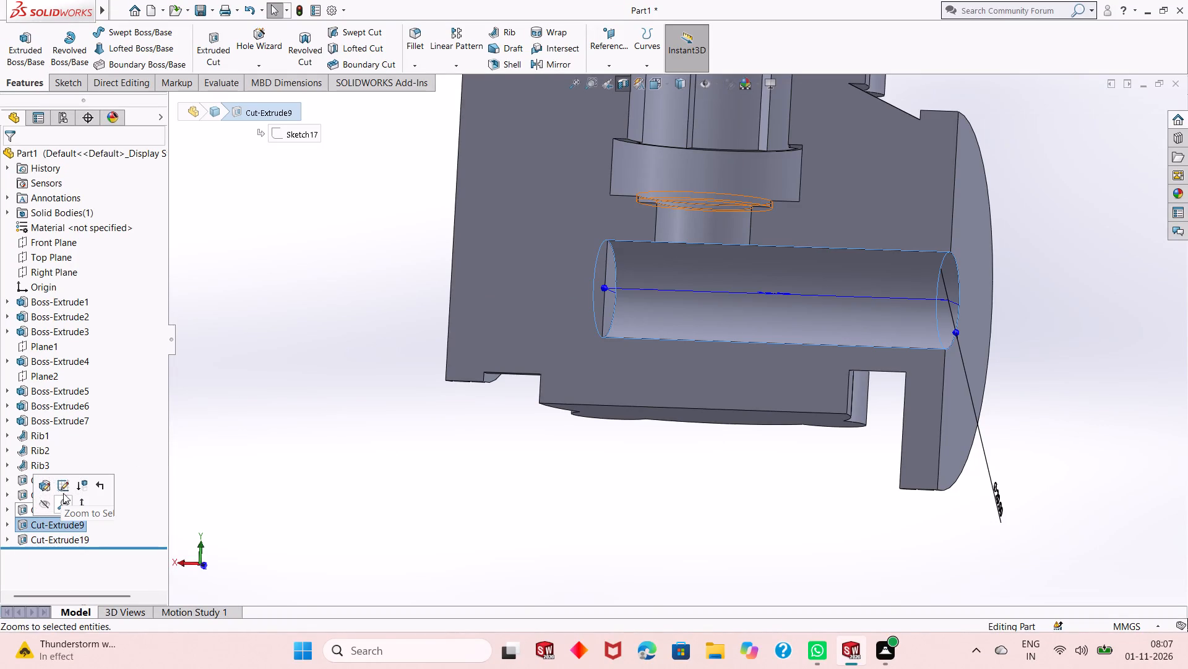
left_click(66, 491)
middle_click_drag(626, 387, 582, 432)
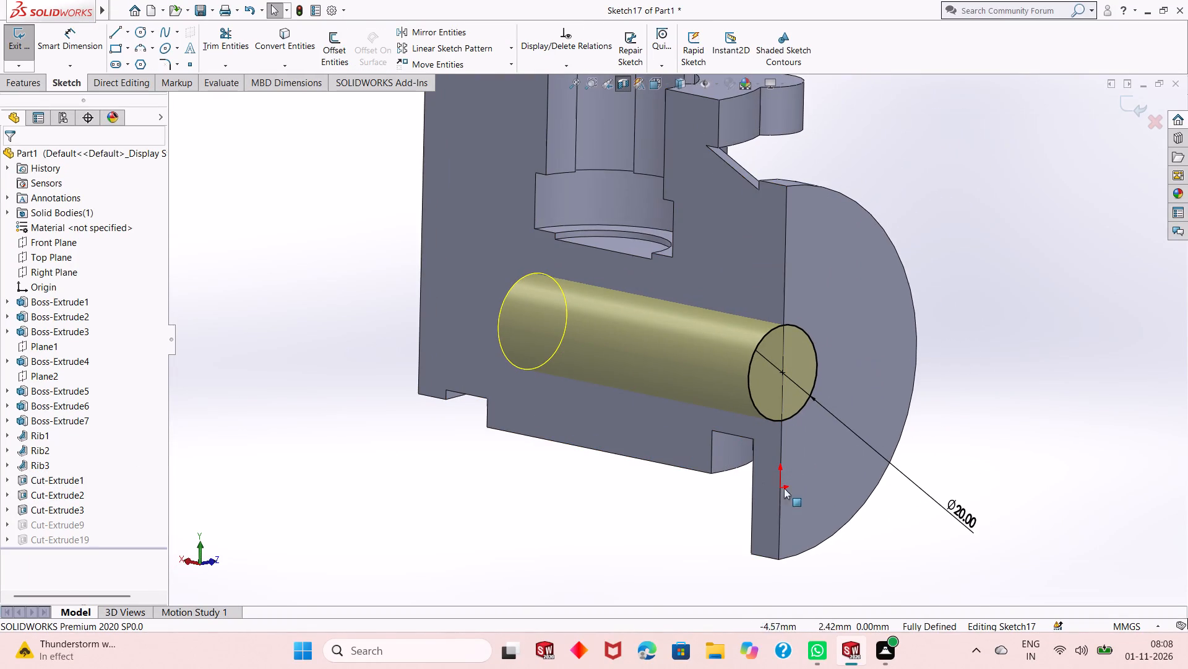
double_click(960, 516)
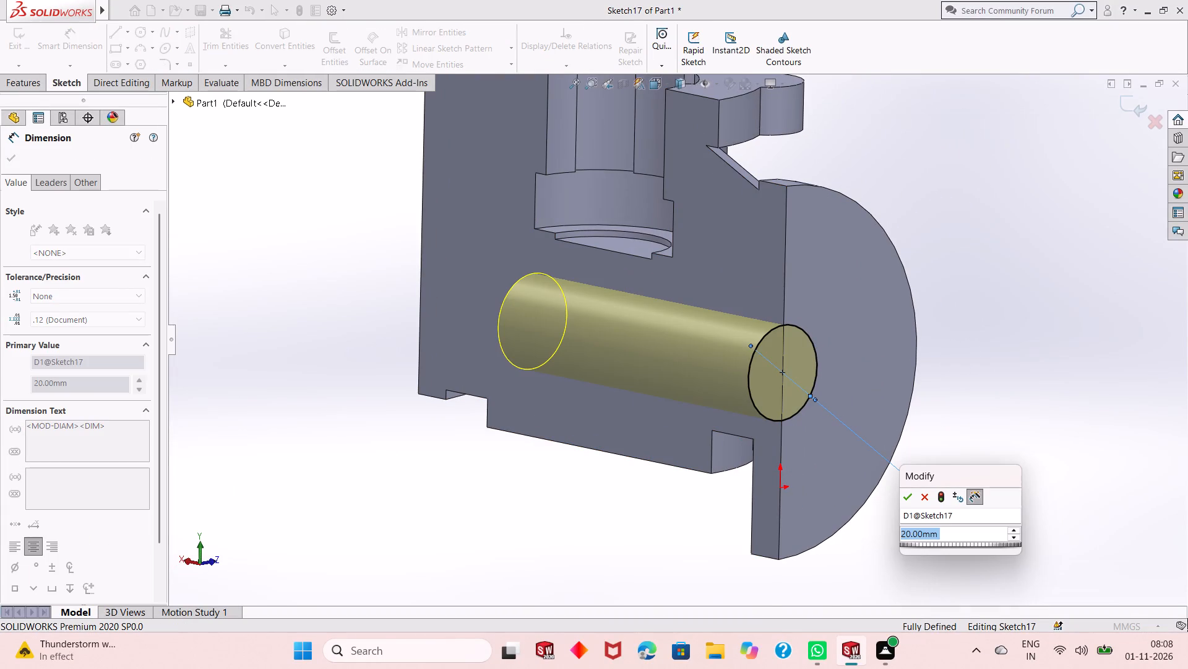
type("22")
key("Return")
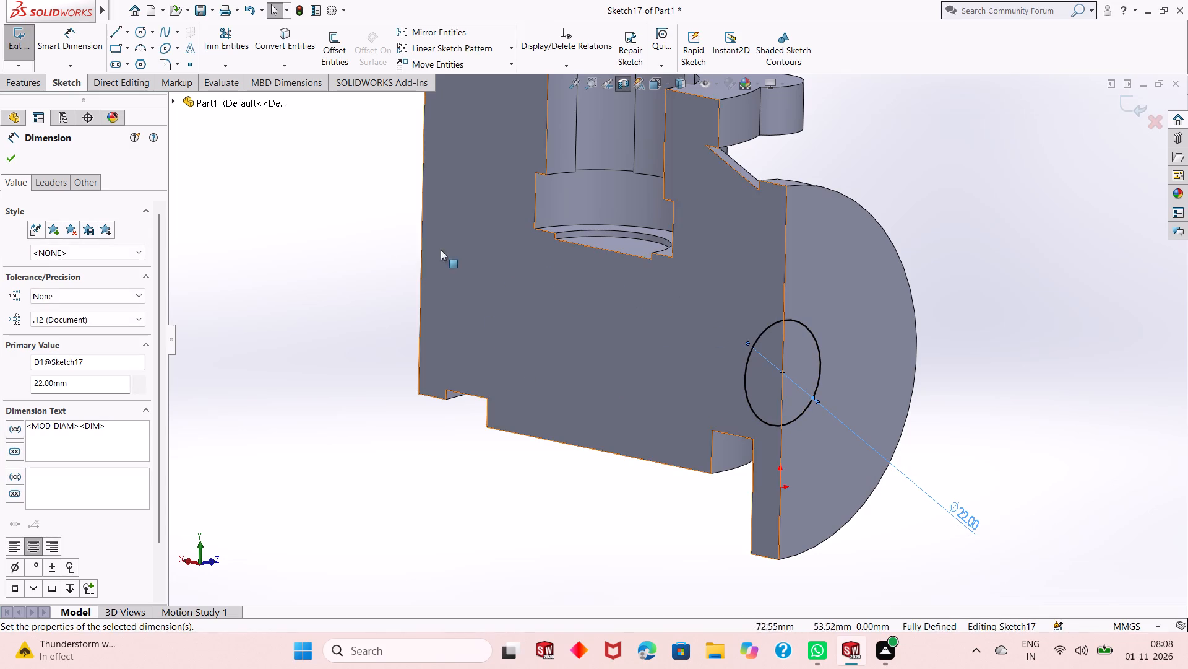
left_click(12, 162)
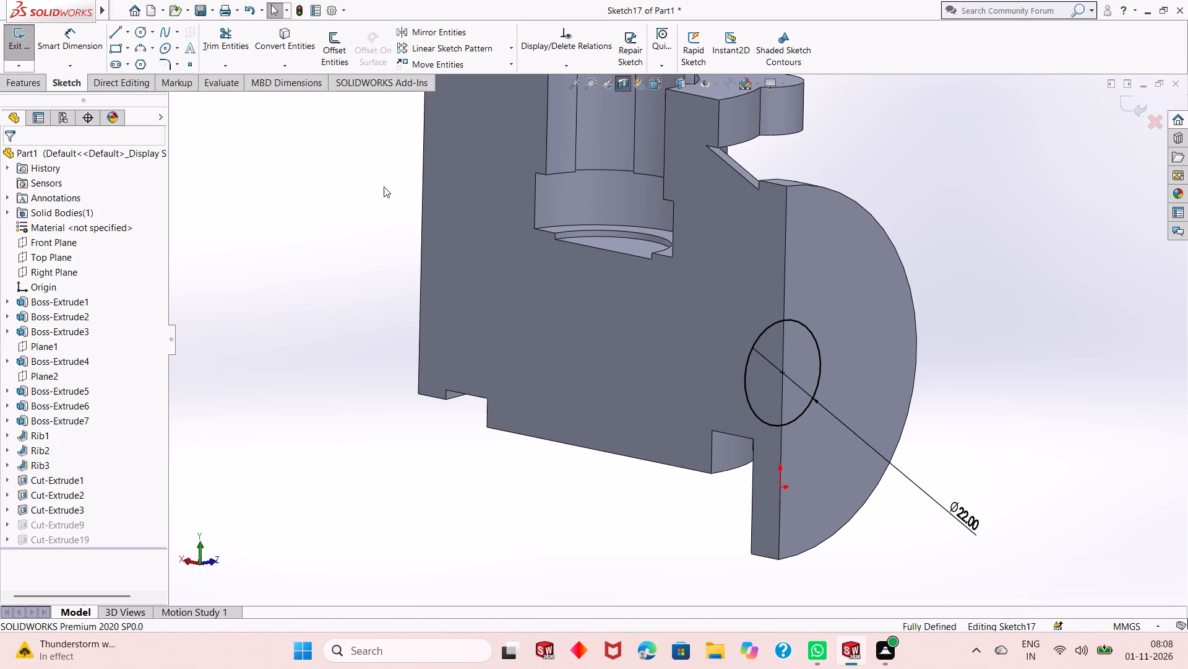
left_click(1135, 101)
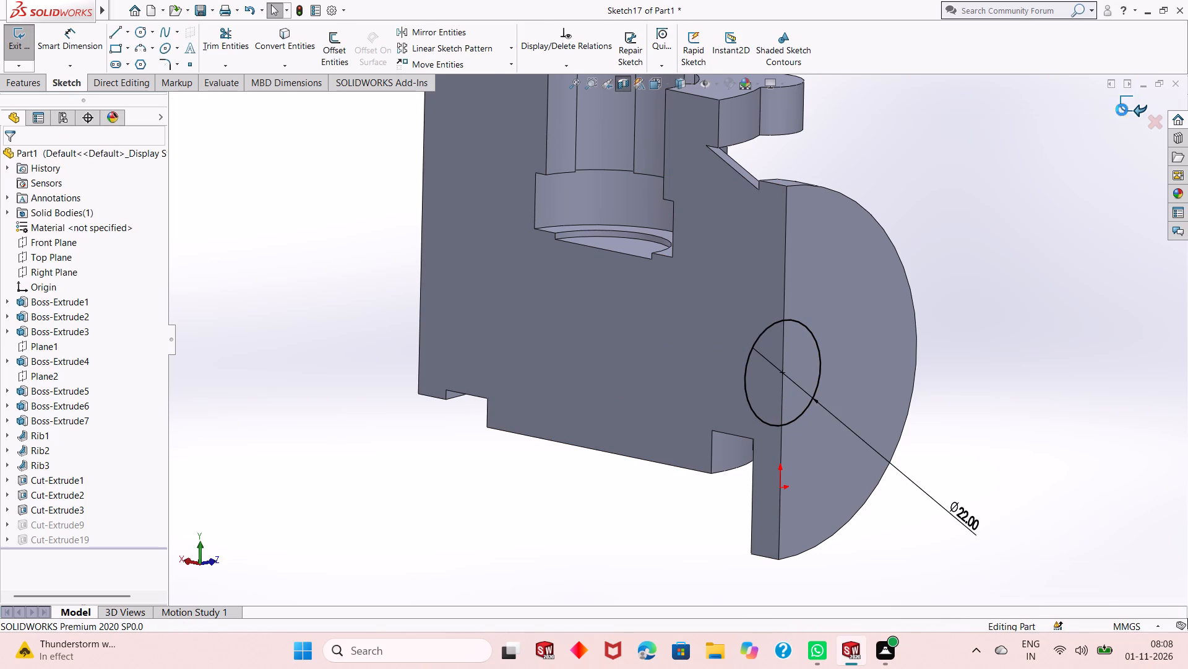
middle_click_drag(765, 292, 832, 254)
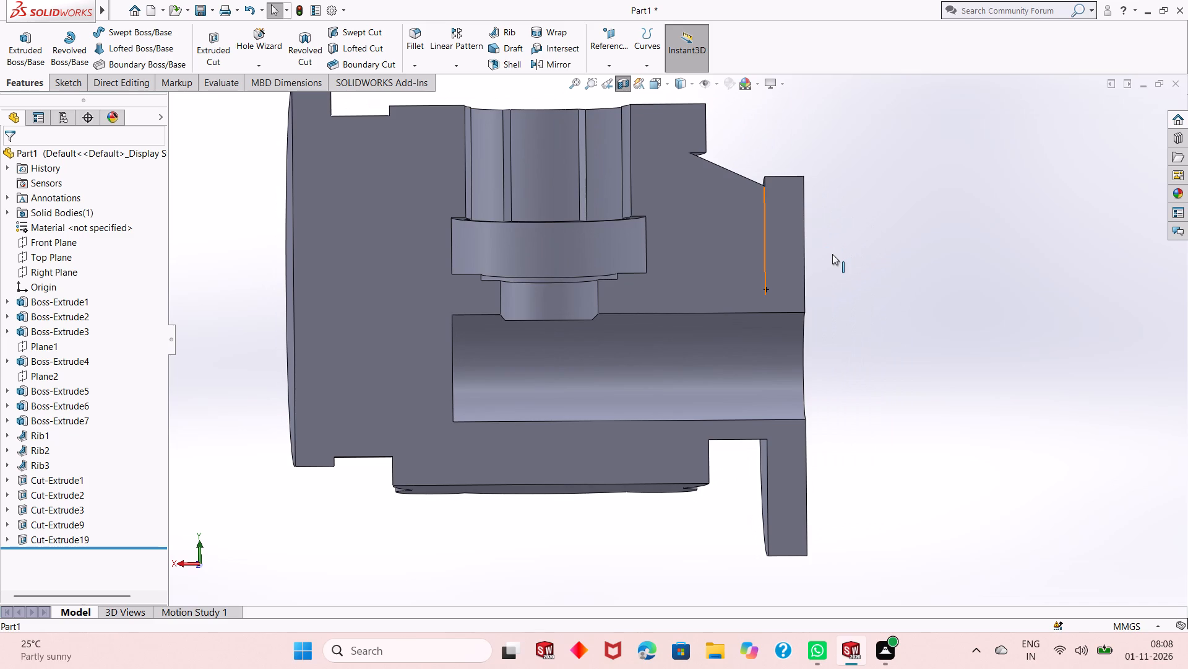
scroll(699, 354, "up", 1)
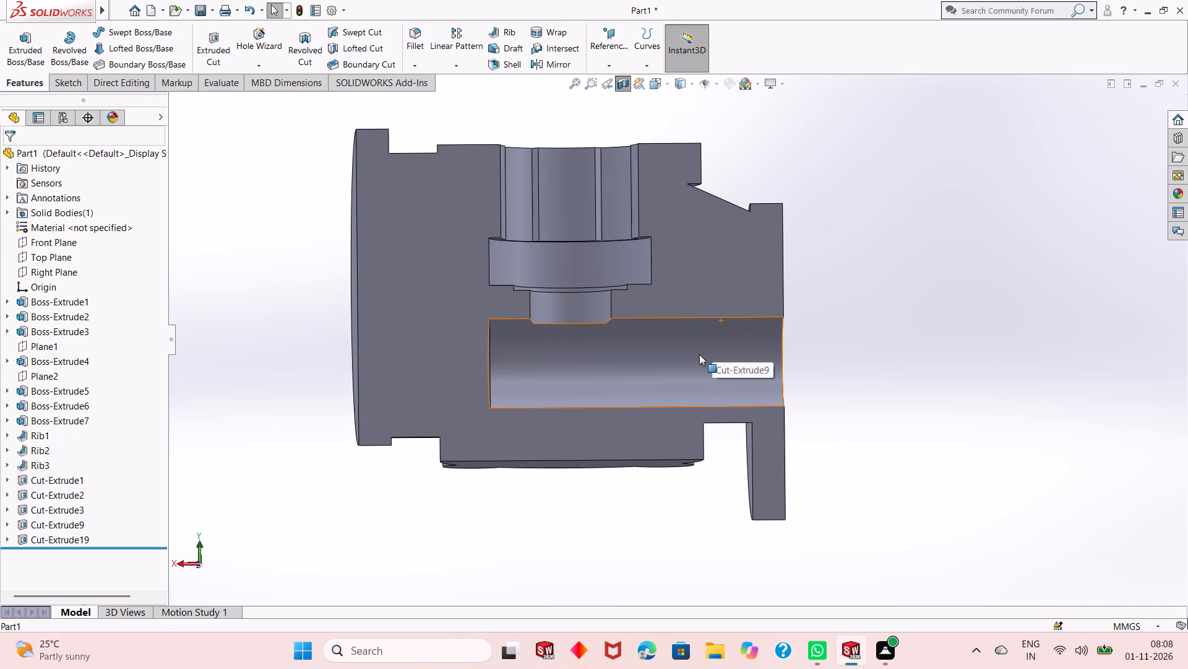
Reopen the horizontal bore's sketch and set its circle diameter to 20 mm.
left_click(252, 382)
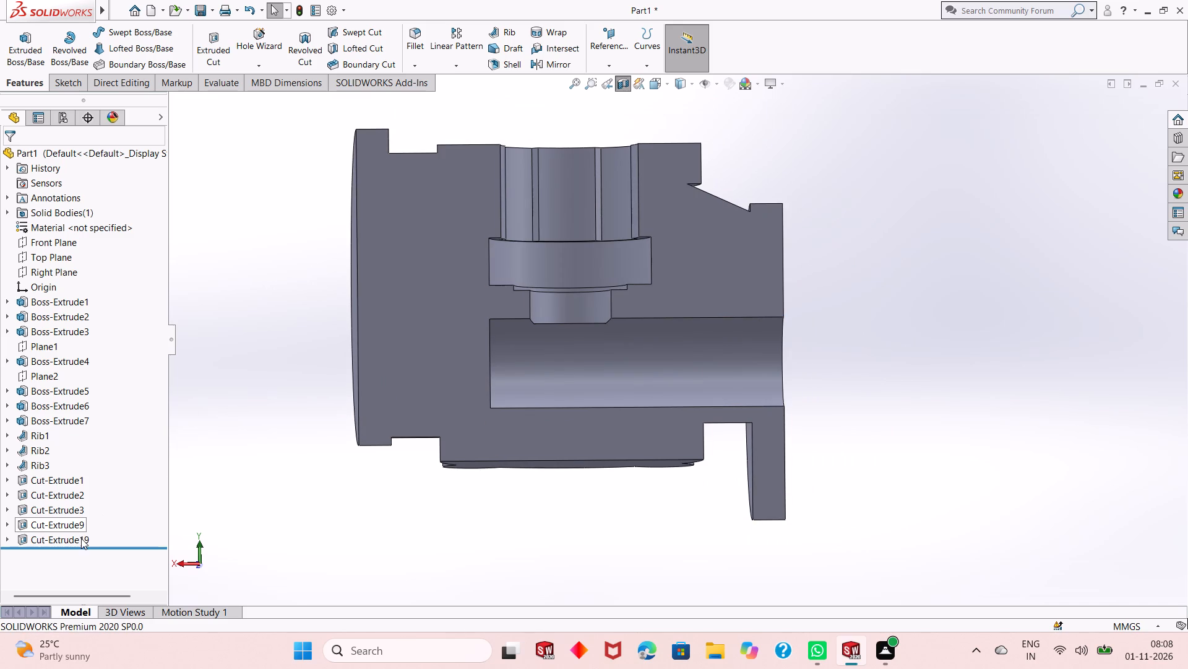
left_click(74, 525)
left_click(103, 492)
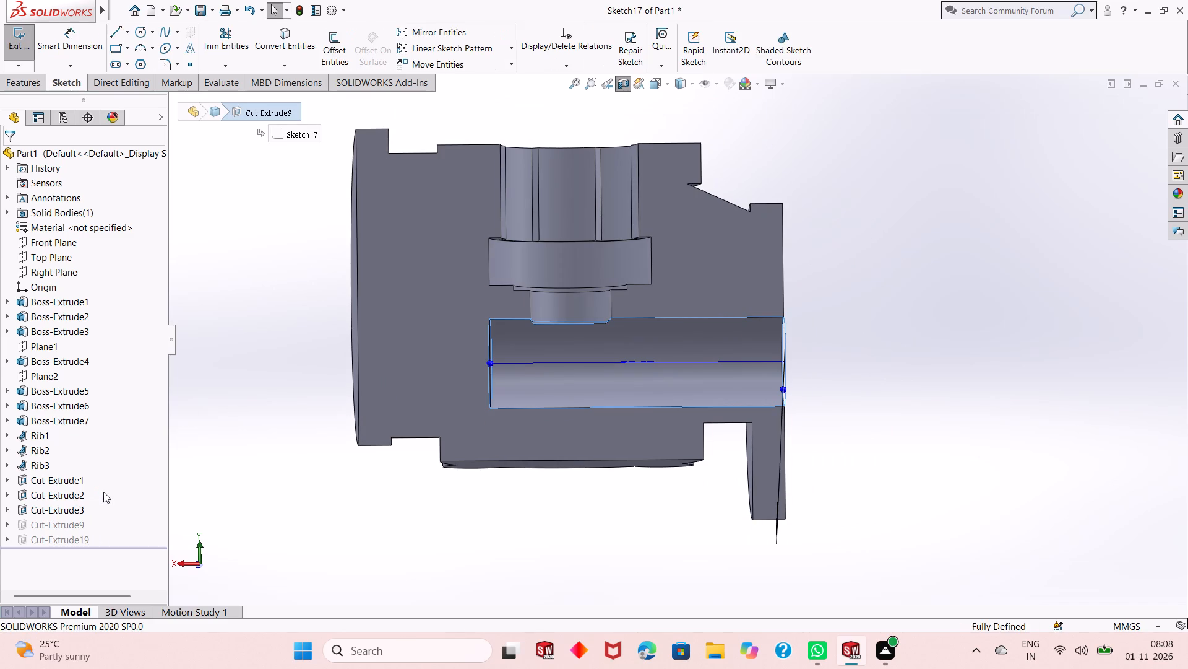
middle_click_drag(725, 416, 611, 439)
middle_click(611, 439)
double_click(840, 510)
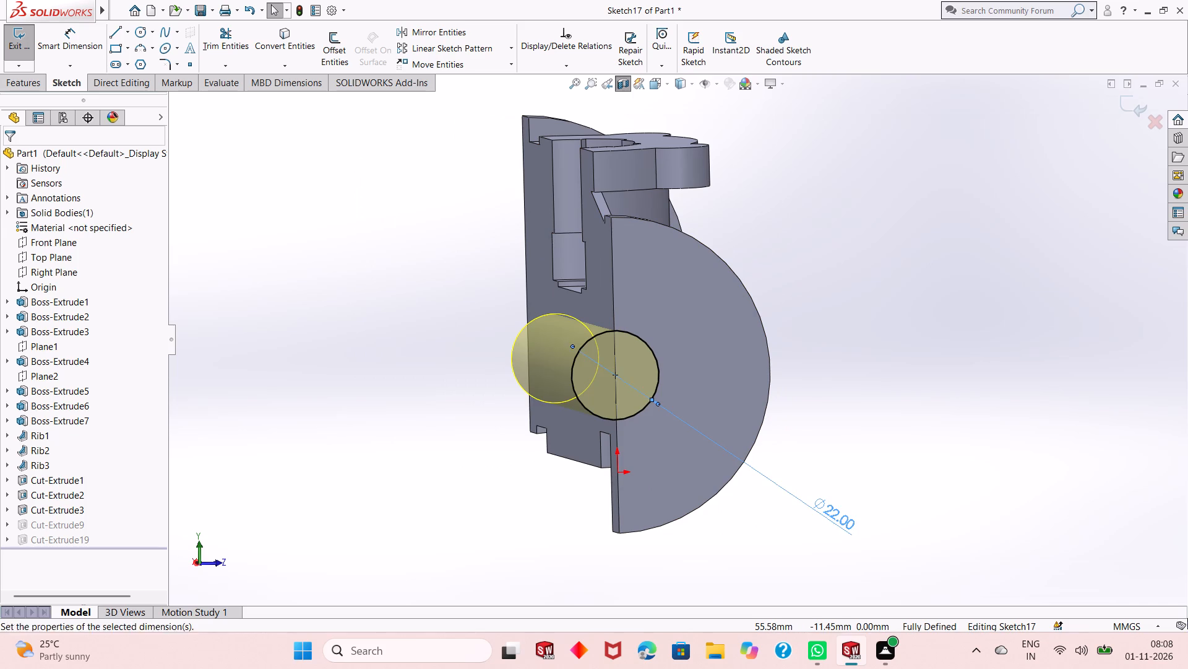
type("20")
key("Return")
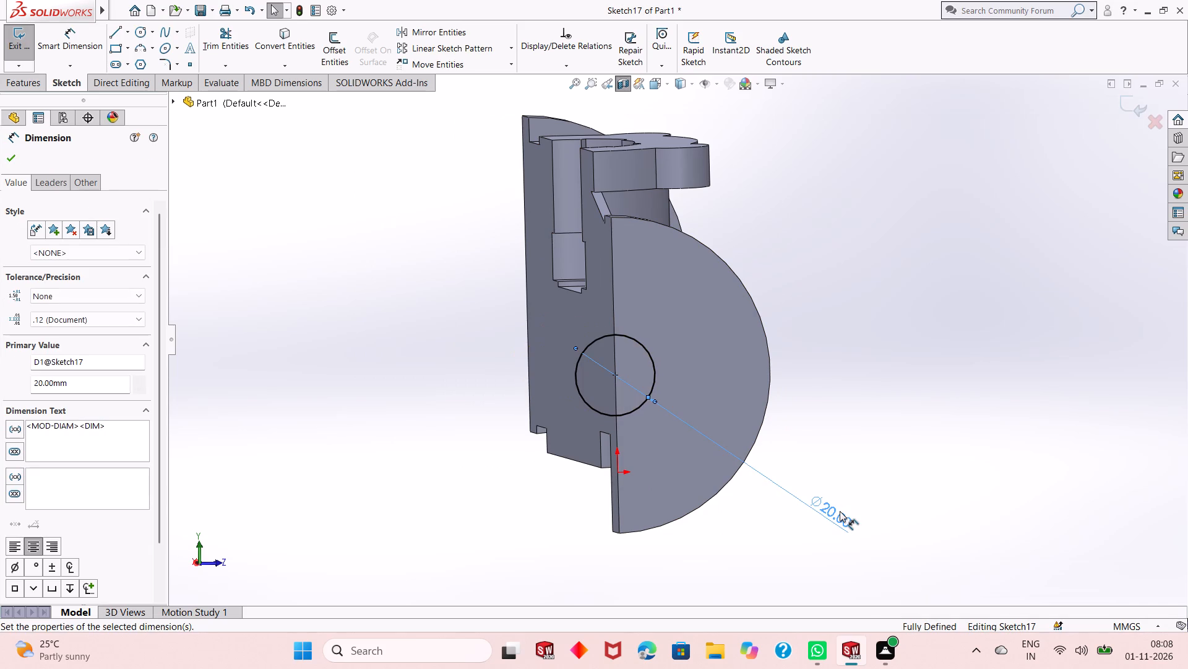
Set the horizontal bore's sketch circle diameter to 21.98 mm and exit the sketch.
middle_click_drag(841, 511, 885, 497)
double_click(874, 510)
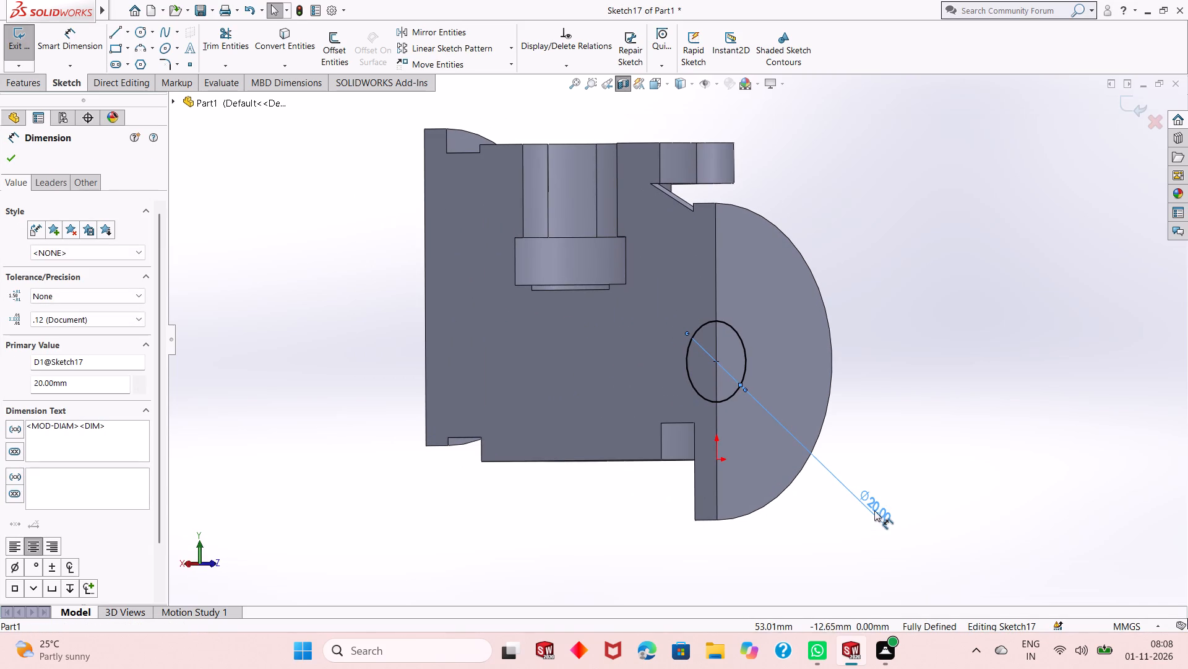
type("21")
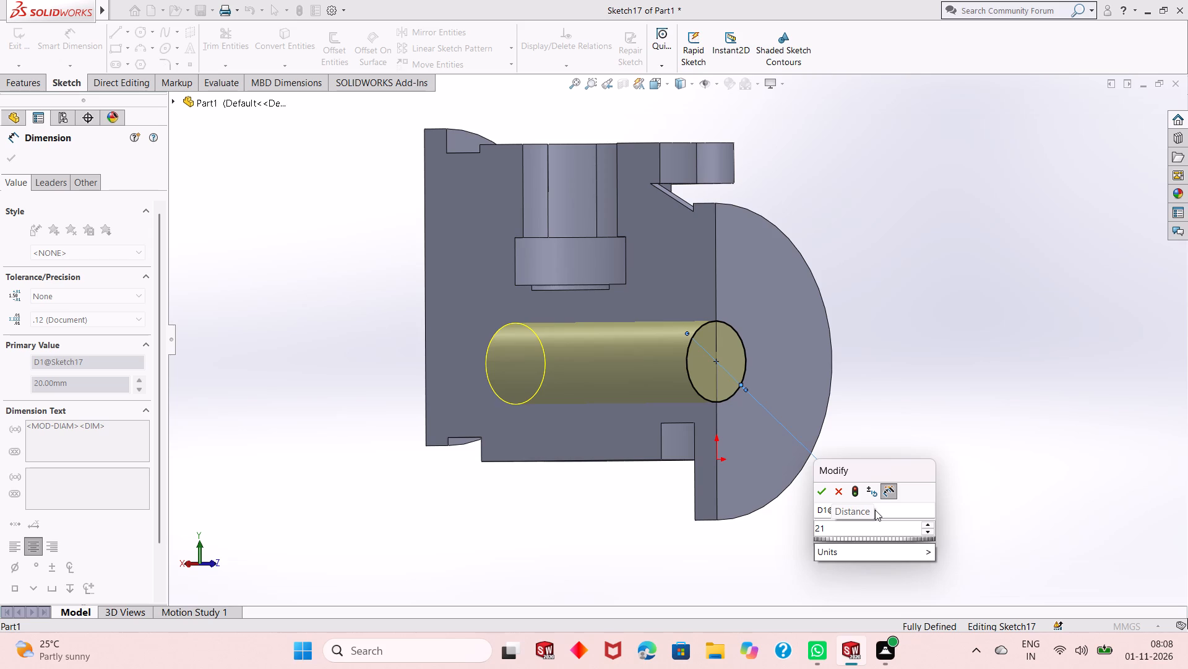
key("period")
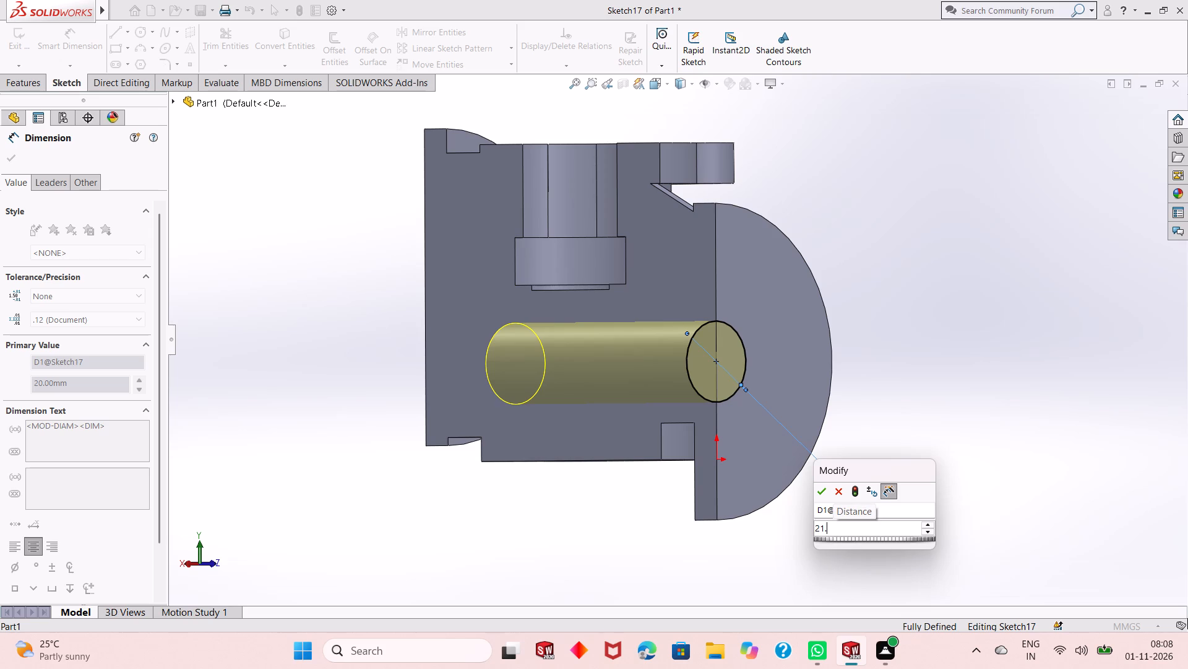
key("9")
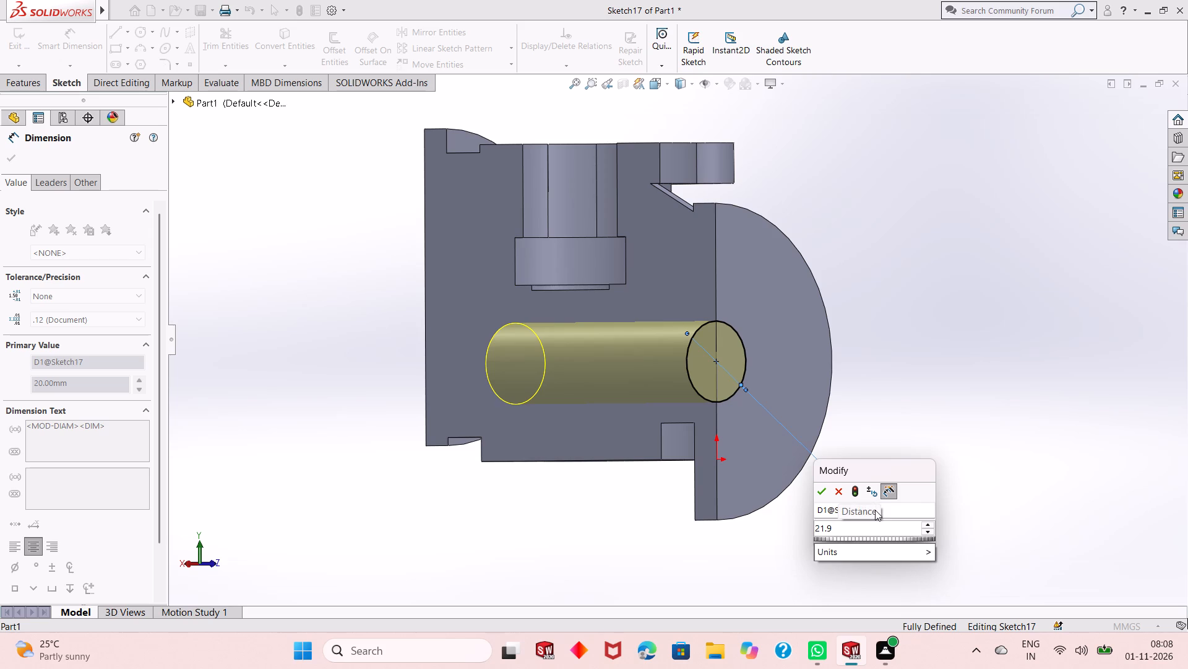
key("8")
key("Return")
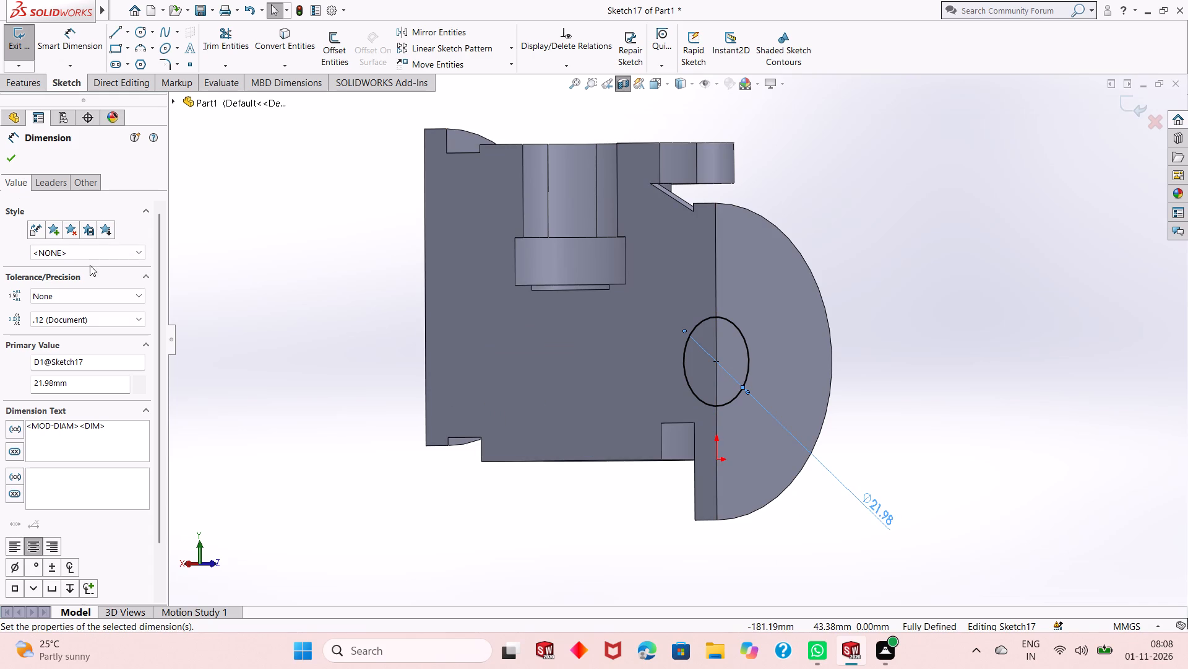
left_click(5, 157)
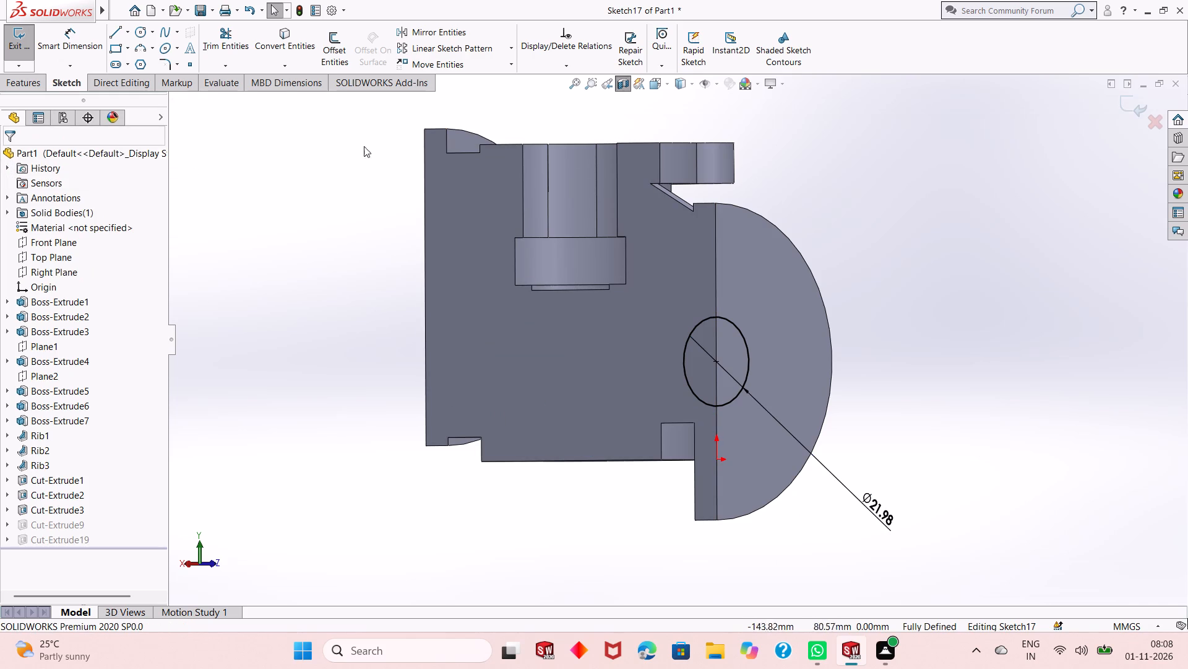
left_click(1124, 102)
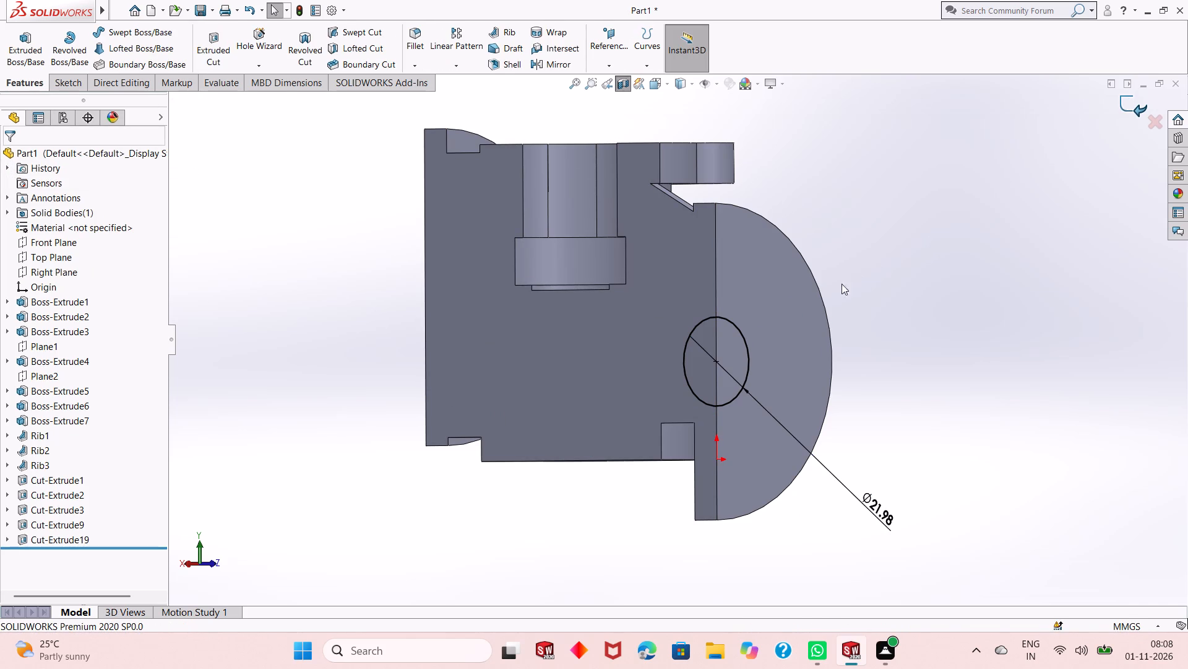
Edit the 20 mm vertical cut and set its blind depth to 8 mm.
middle_click_drag(553, 341, 622, 269)
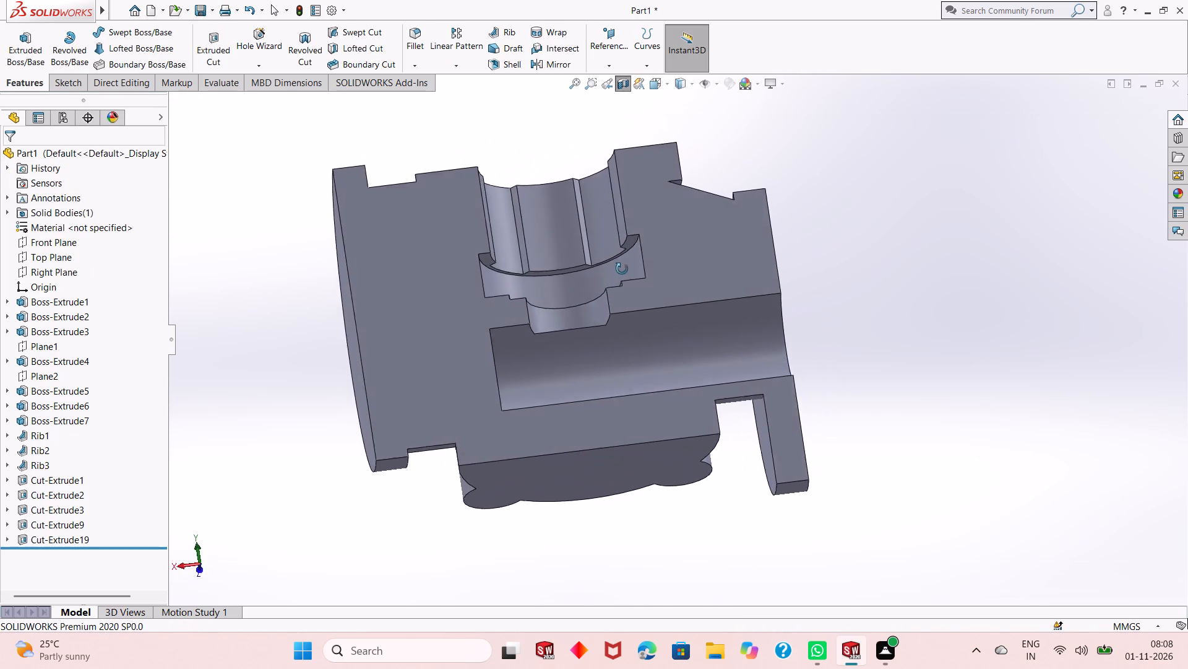
middle_click_drag(622, 269, 618, 344)
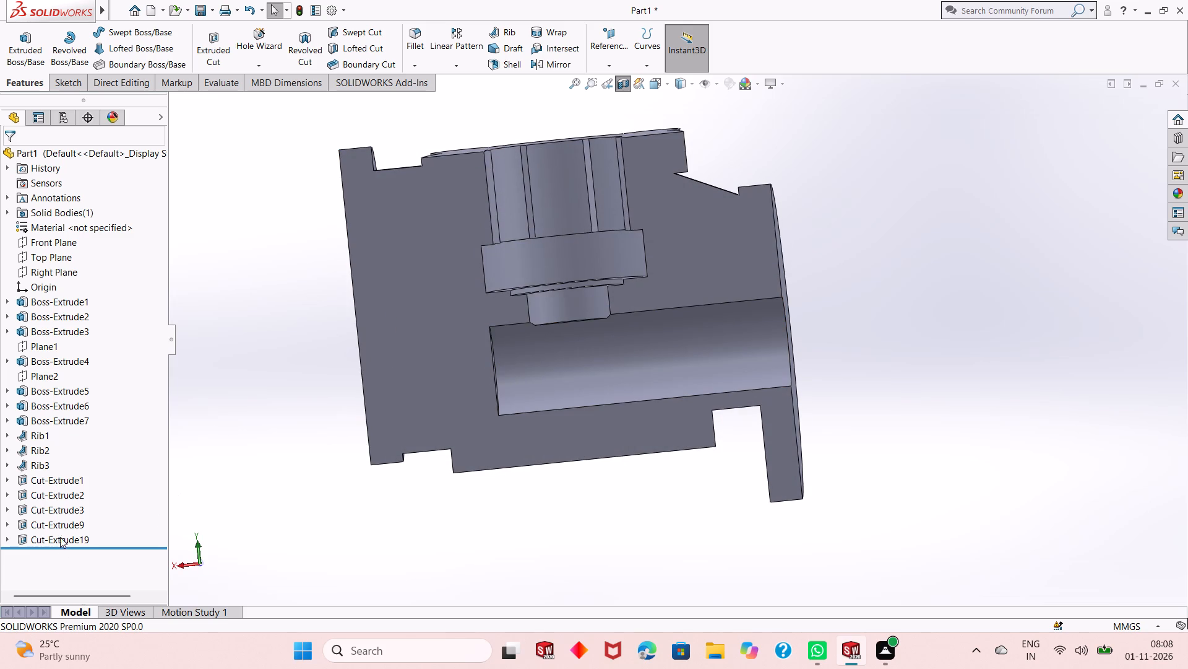
left_click(71, 542)
left_click(82, 511)
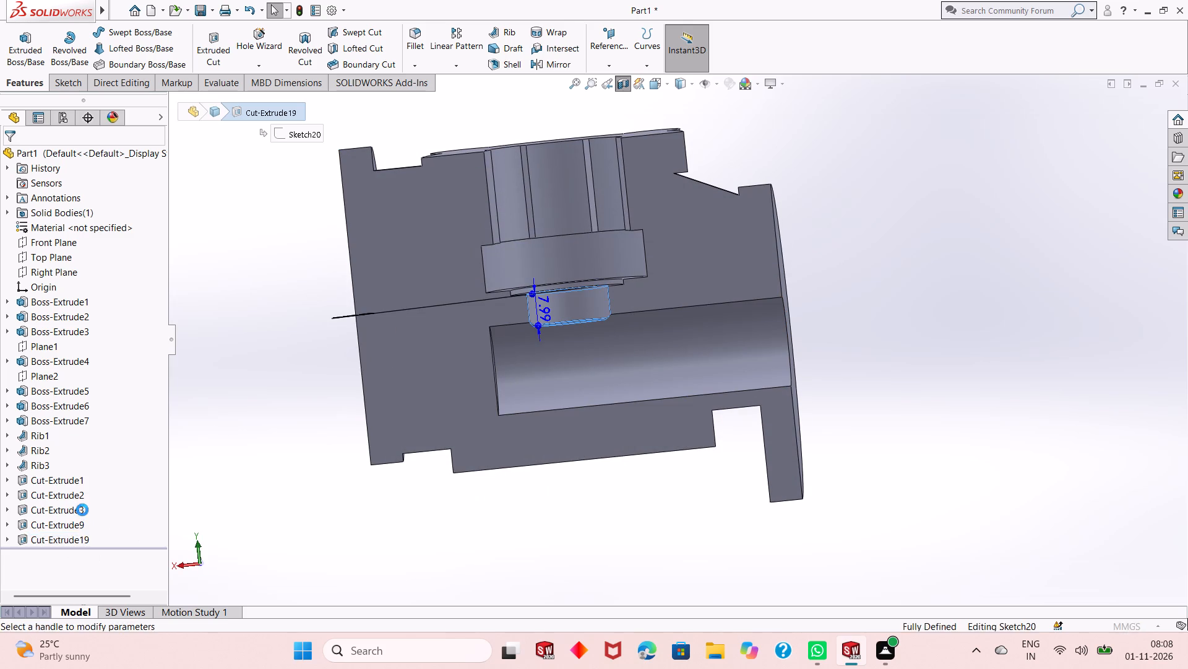
key("8")
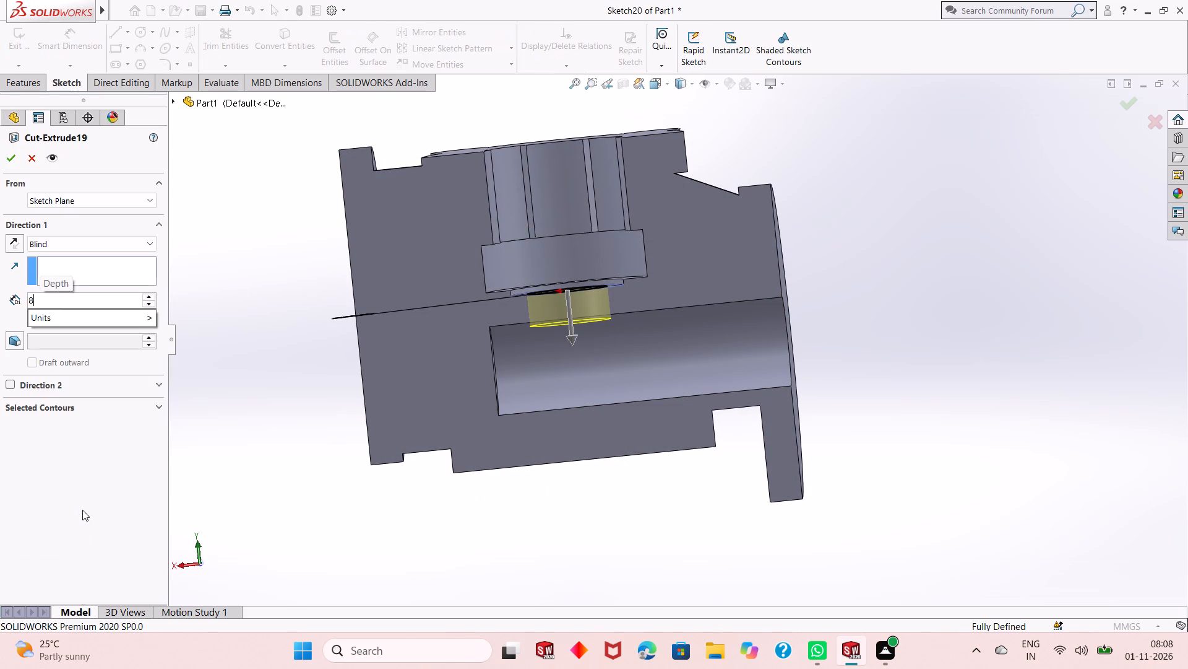
key("Return")
left_click(11, 155)
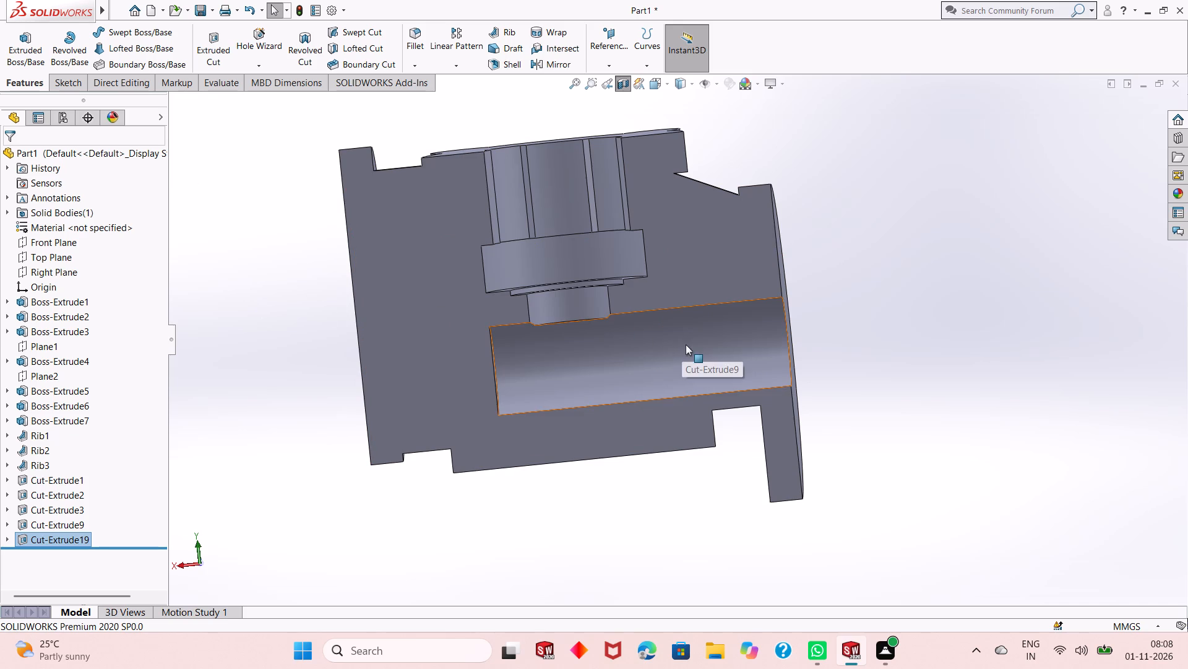
Examine the sectioned part from several angles where the 20 mm vertical cut meets the horizontal bore.
scroll(564, 328, "down", 3)
scroll(499, 336, "up", 2)
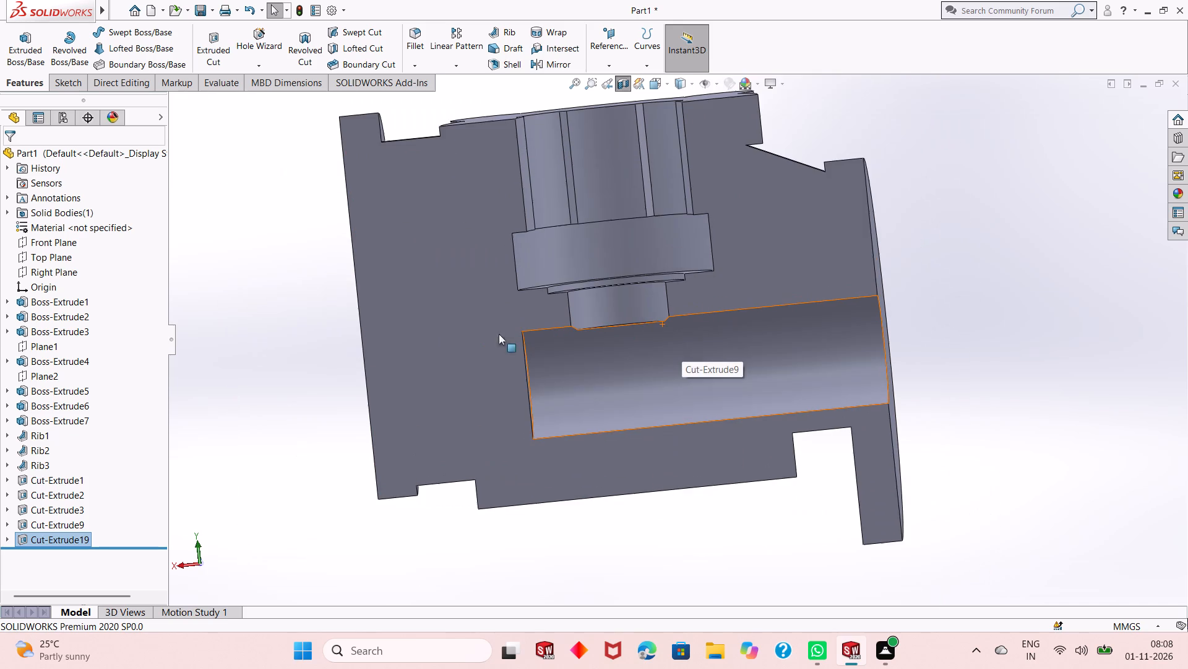
left_click(975, 217)
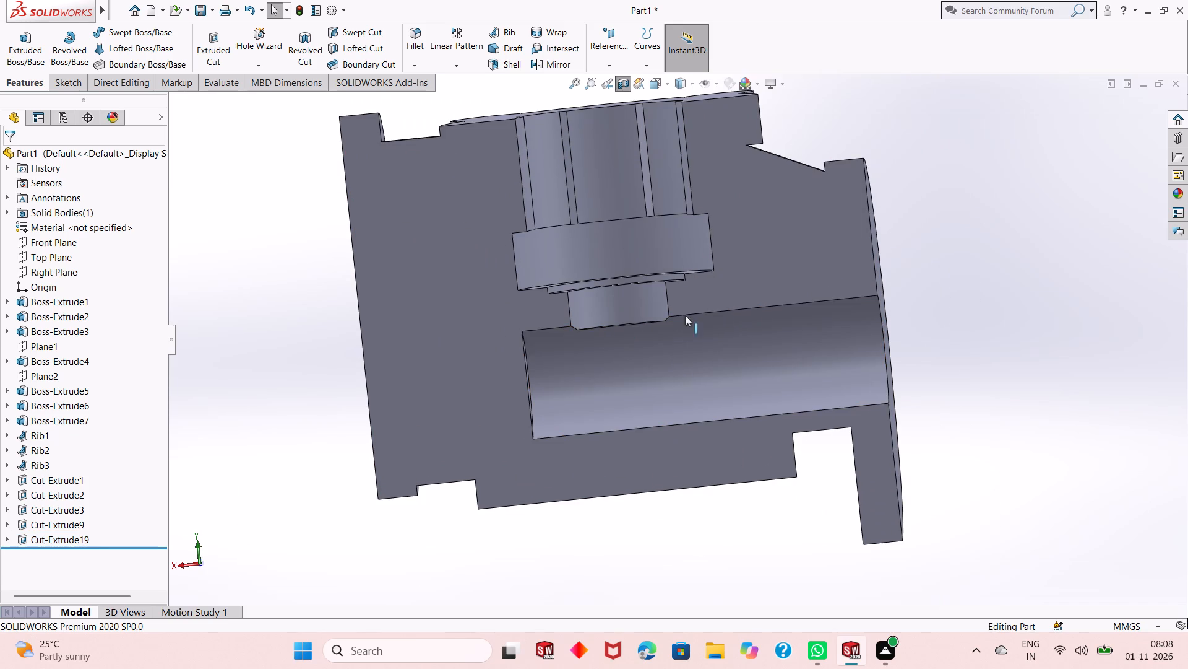
scroll(703, 363, "down", 2)
scroll(970, 247, "up", 1)
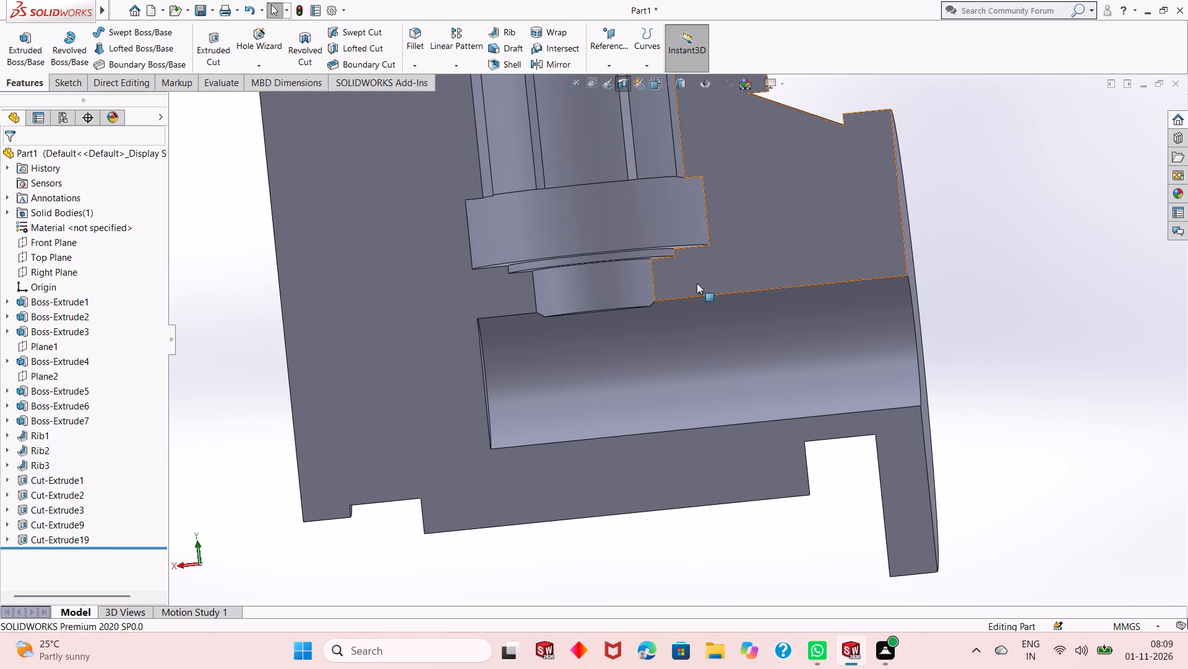
double_click(969, 216)
key("Escape")
key("Escape")
scroll(613, 332, "down", 2)
left_click(608, 338)
key("Escape")
key("Escape")
middle_click_drag(637, 340, 715, 270)
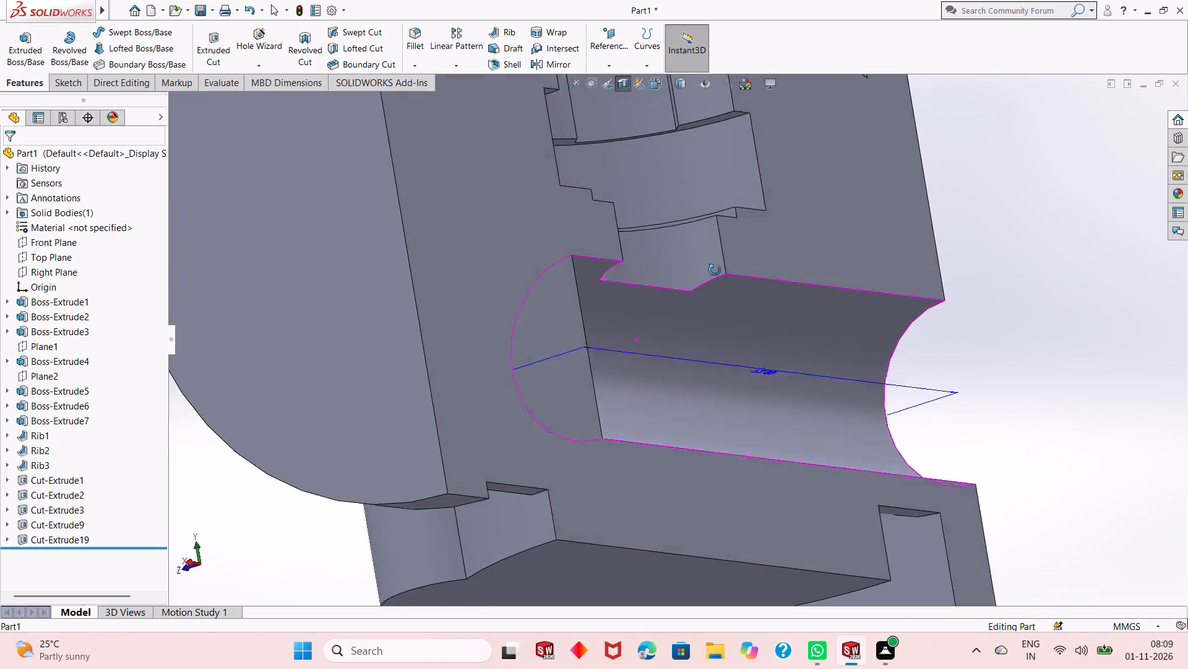
middle_click_drag(715, 270, 649, 299)
key("Escape")
key("Escape")
scroll(661, 372, "up", 2)
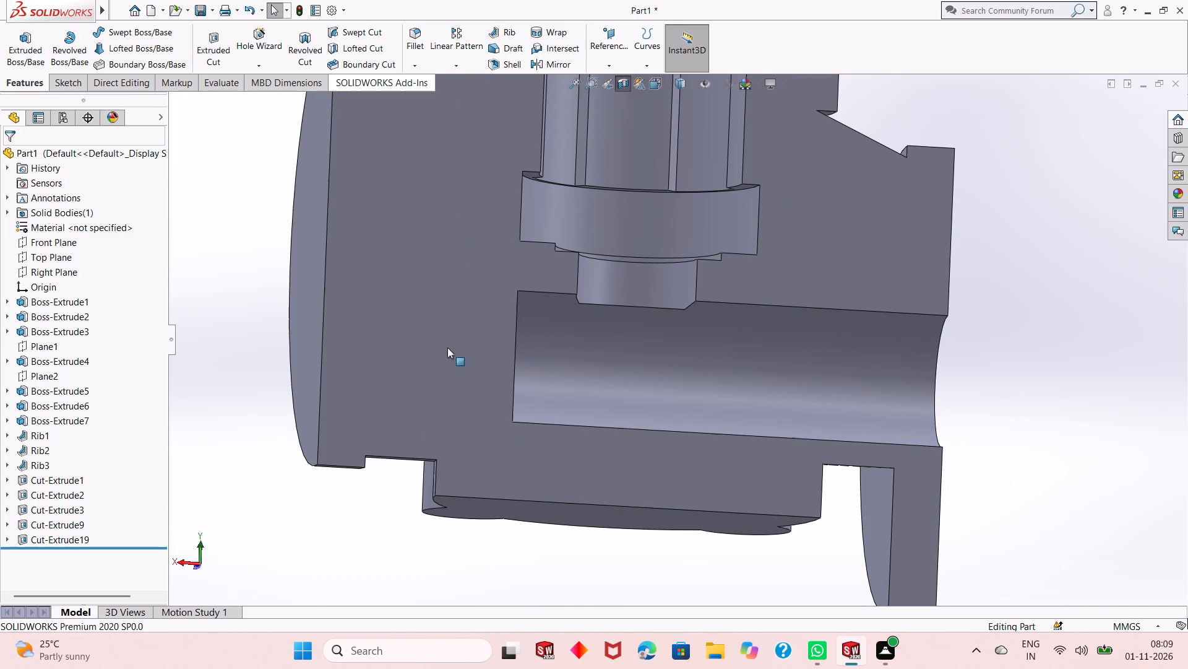
right_click(574, 298)
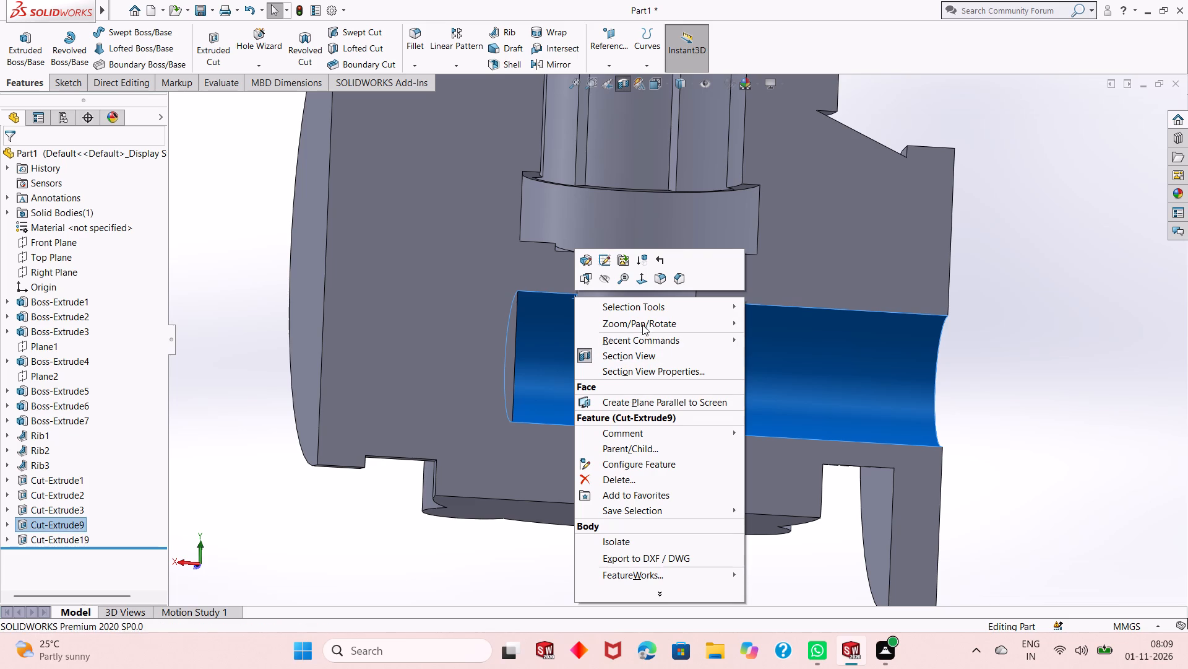
left_click(646, 321)
left_click(761, 371)
left_click_drag(731, 351, 731, 328)
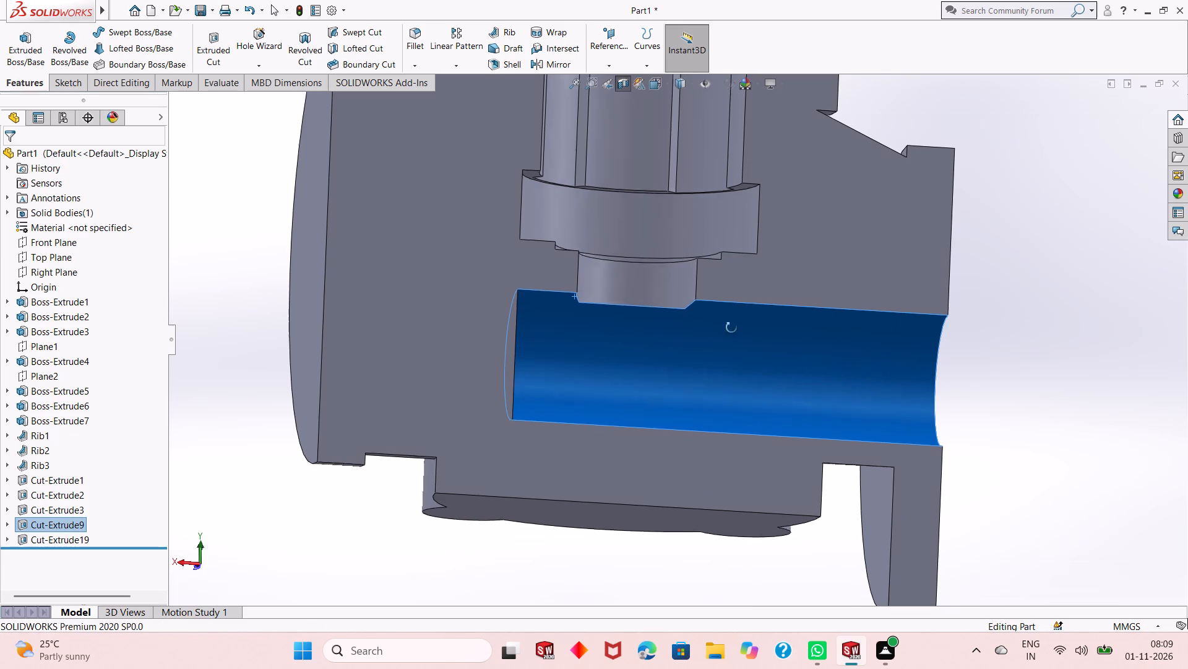
left_click_drag(731, 328, 720, 347)
key("Escape")
key("Escape")
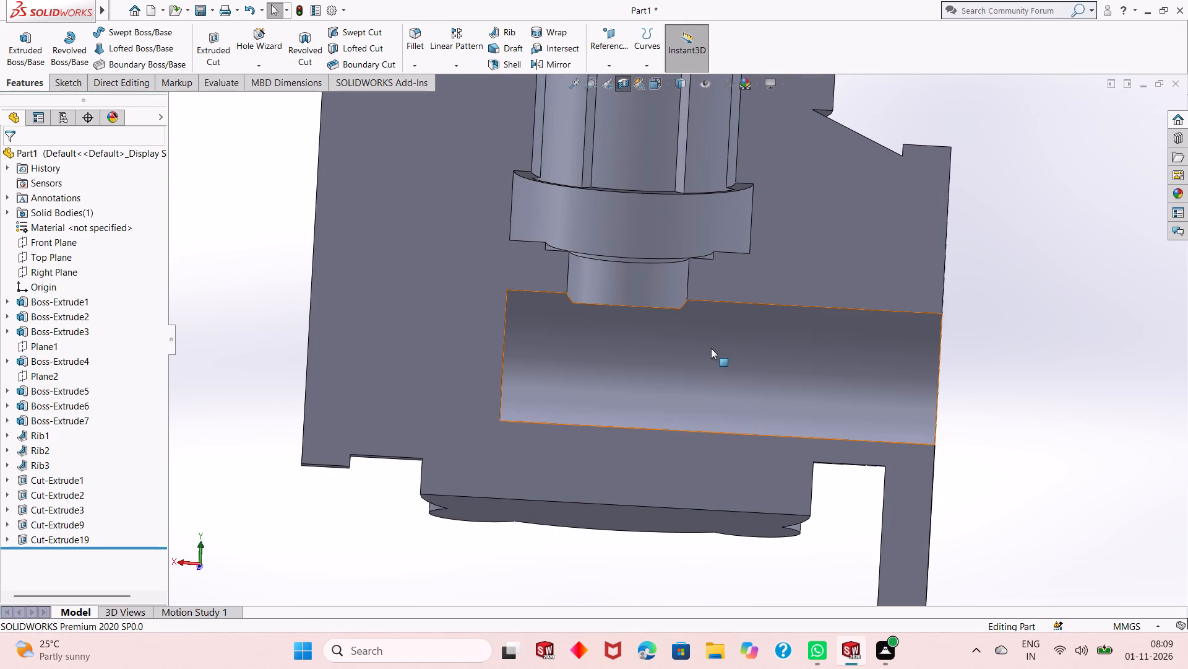
left_click_drag(711, 348, 739, 327)
key("Escape")
key("Escape")
key("Escape")
key("Escape")
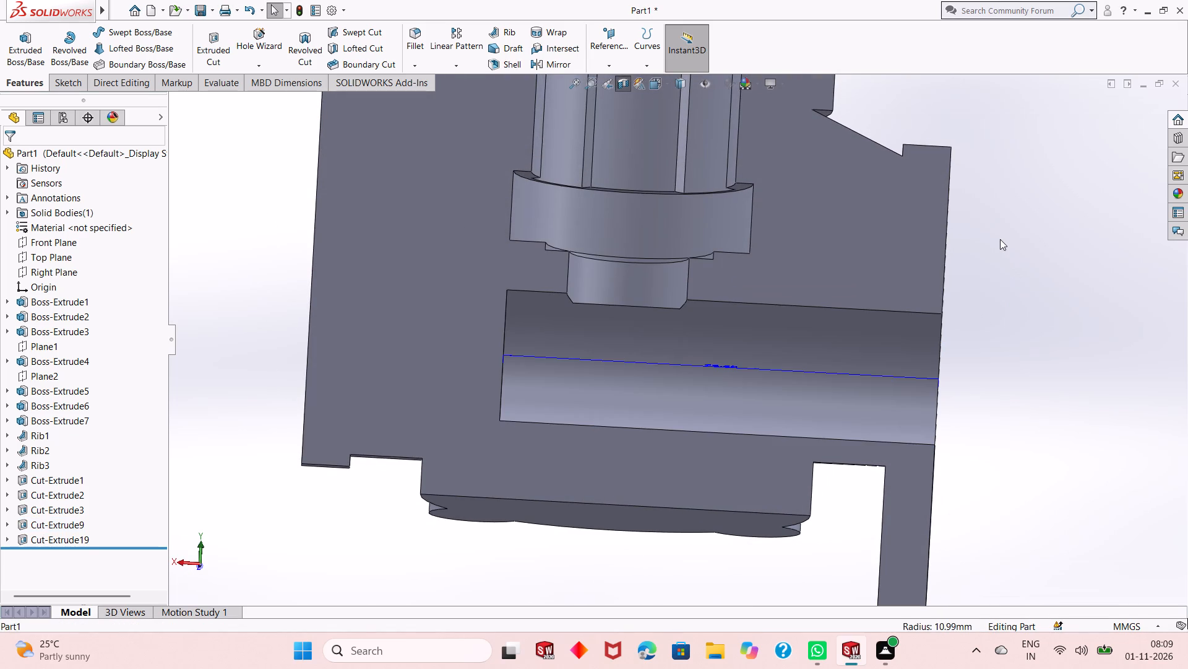
right_click(1000, 239)
left_click(1023, 296)
left_click_drag(804, 323, 833, 307)
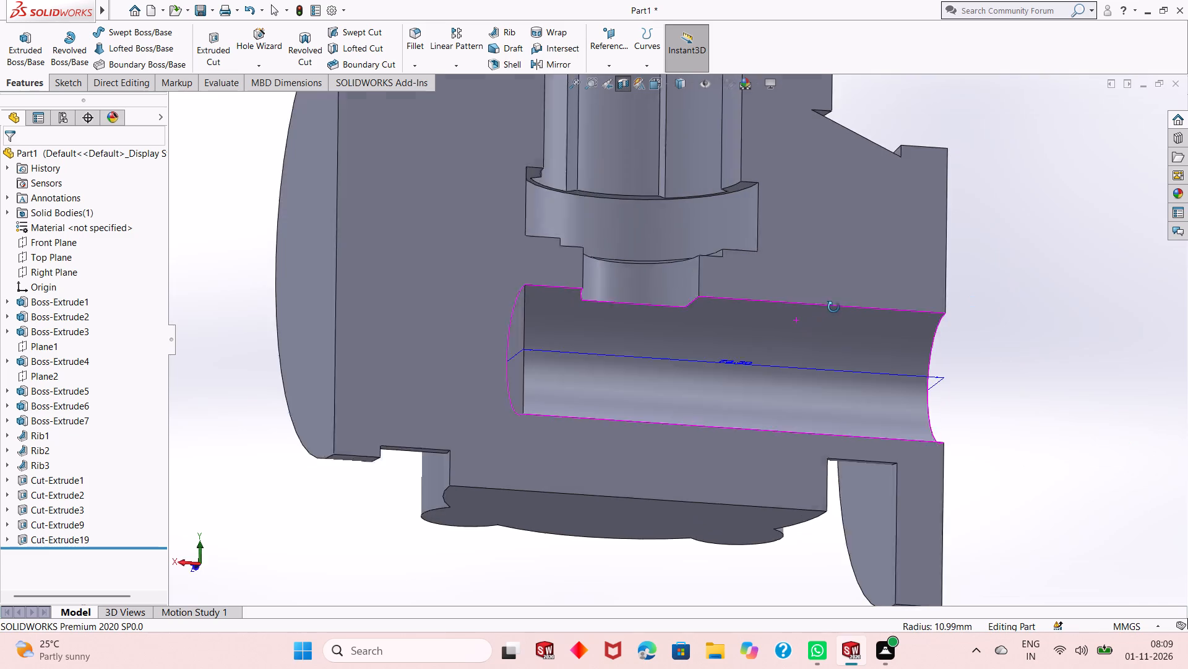
left_click_drag(833, 307, 791, 344)
scroll(759, 344, "up", 2)
scroll(658, 326, "down", 1)
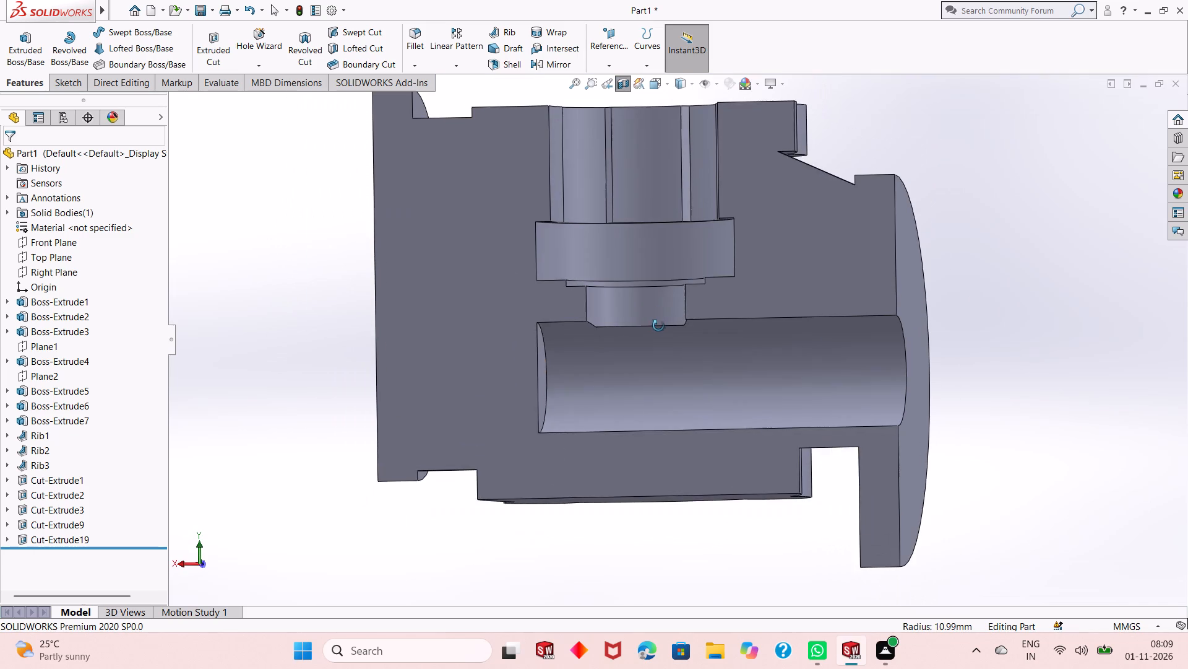
left_click_drag(660, 337, 673, 343)
left_click_drag(691, 343, 833, 357)
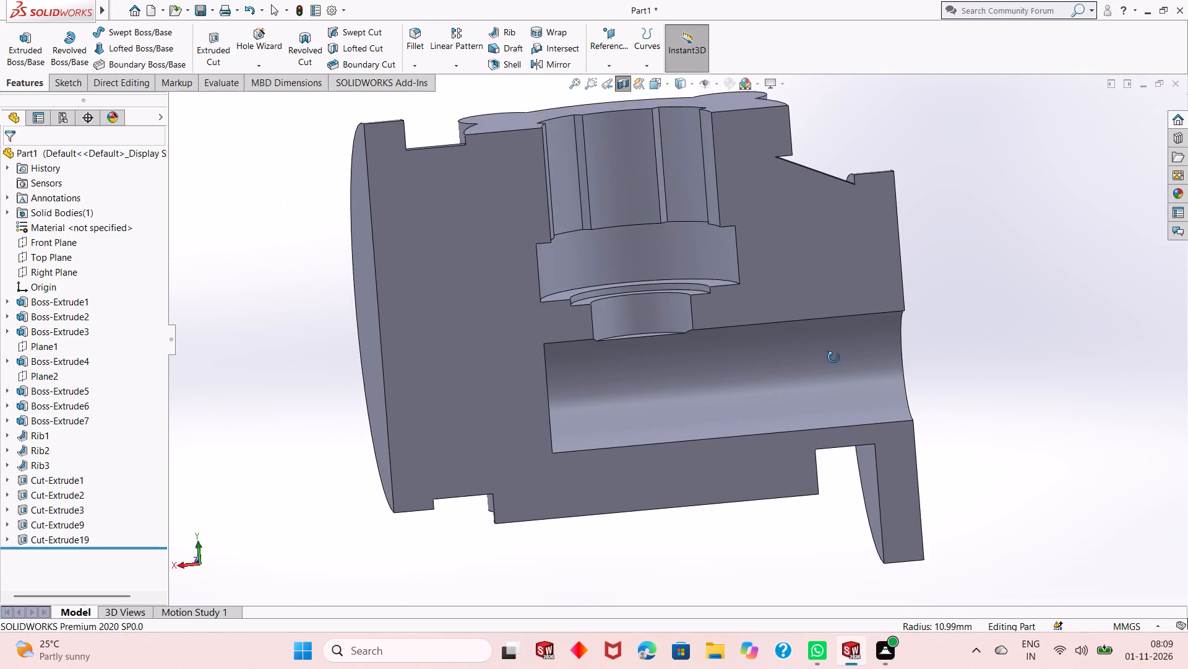
left_click_drag(833, 357, 822, 339)
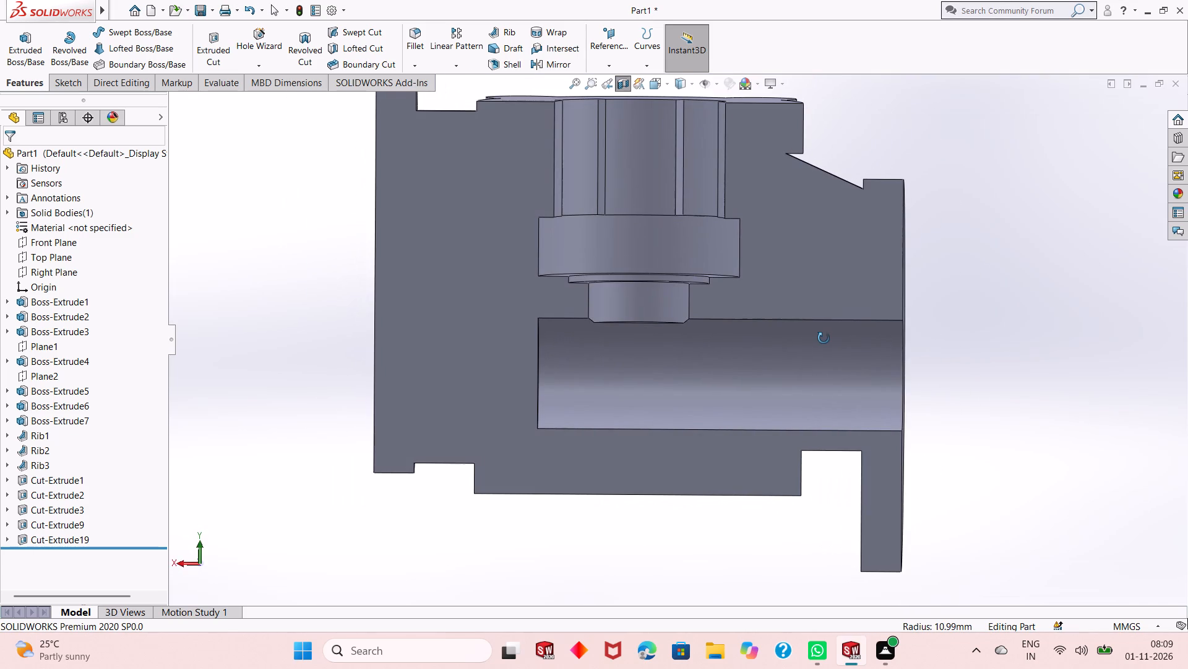
scroll(643, 304, "down", 2)
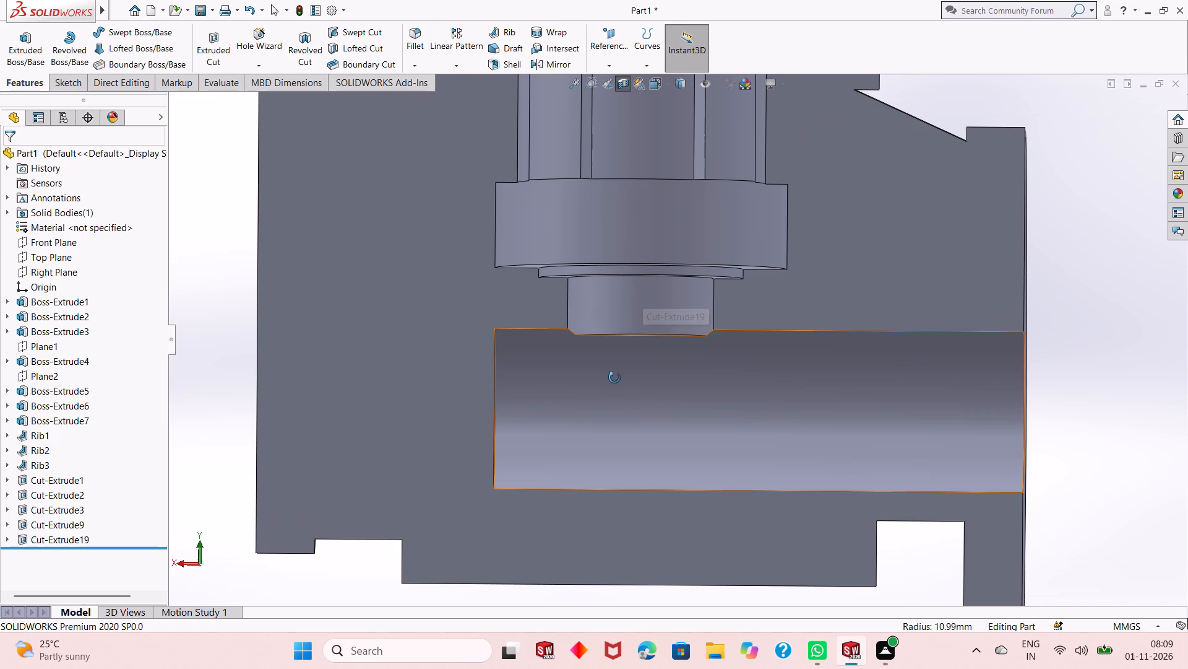
left_click_drag(614, 378, 628, 298)
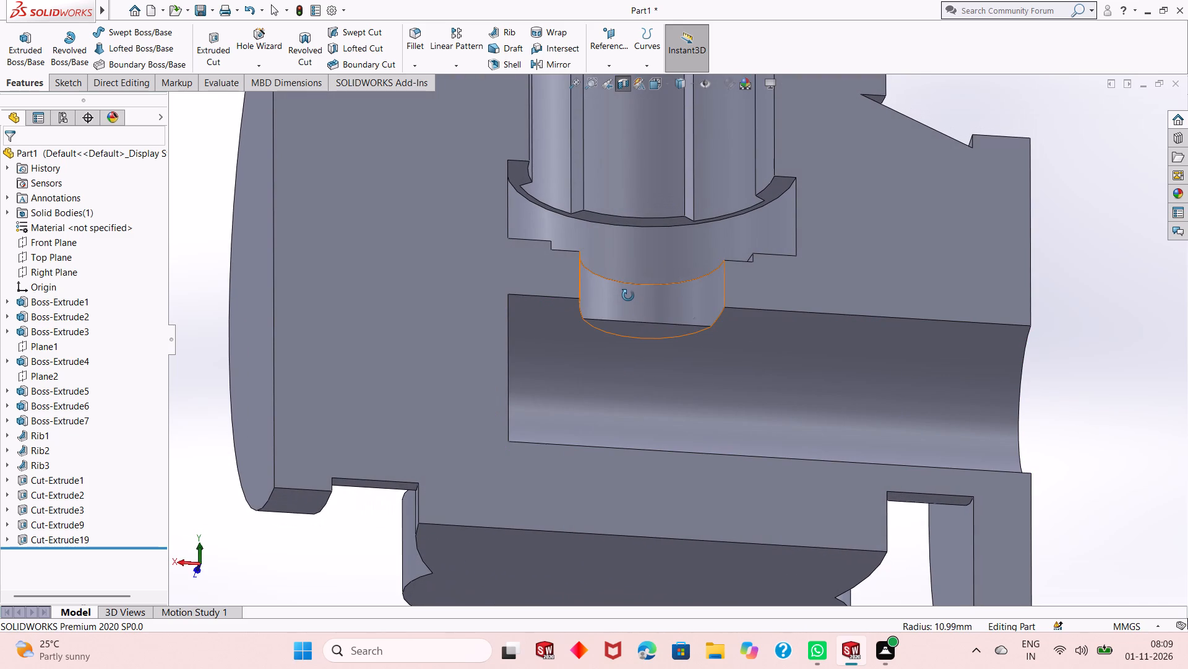
left_click_drag(668, 287, 678, 304)
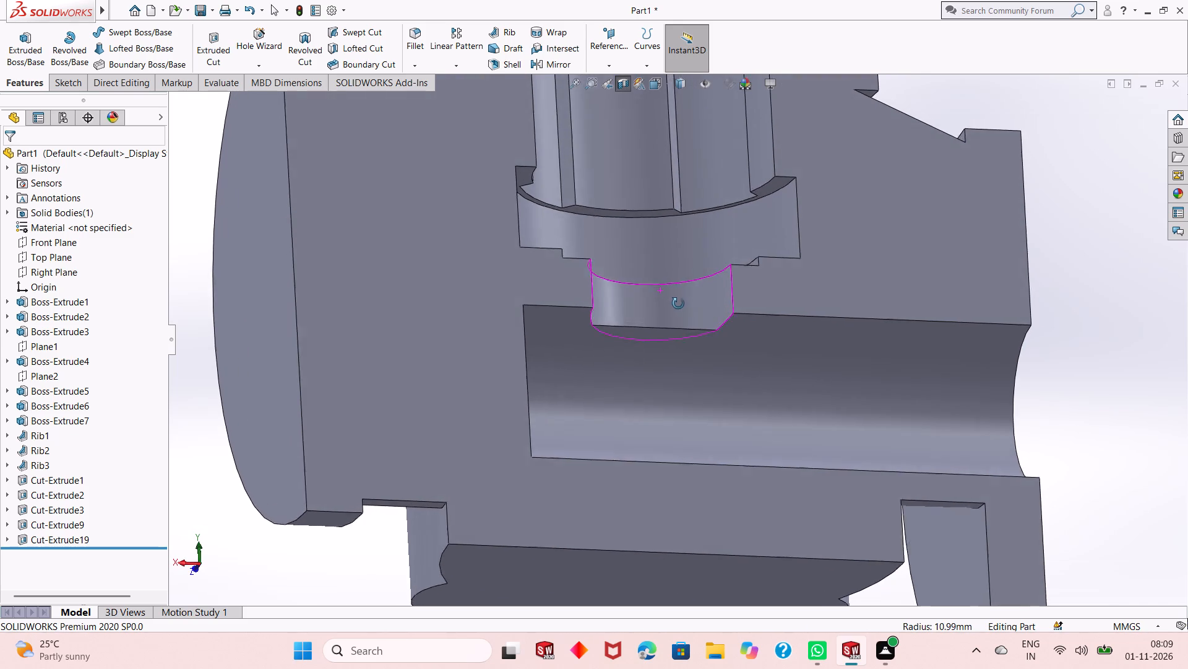
left_click_drag(678, 304, 665, 358)
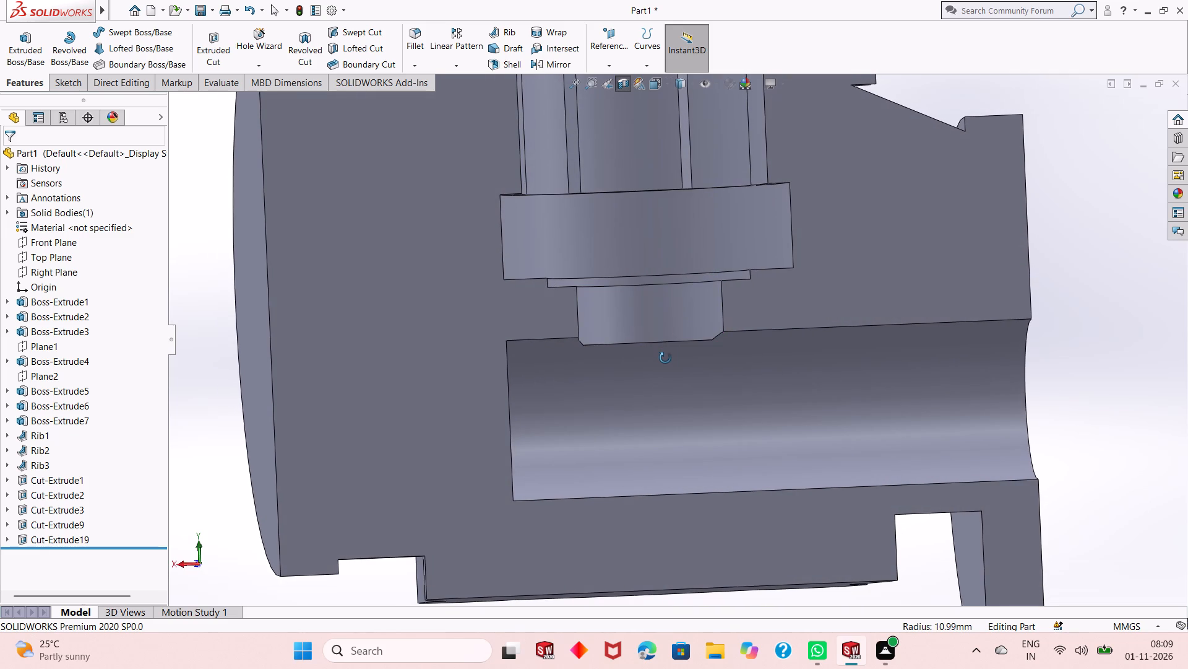
scroll(660, 369, "up", 2)
left_click_drag(705, 336, 704, 339)
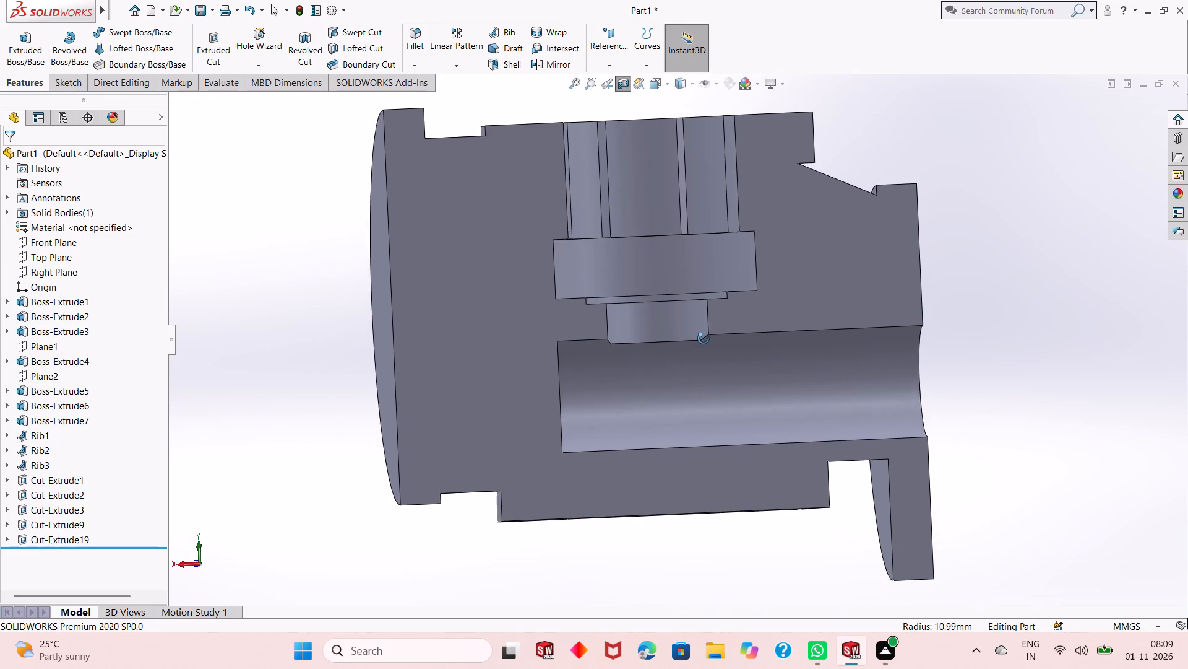
left_click_drag(704, 339, 690, 339)
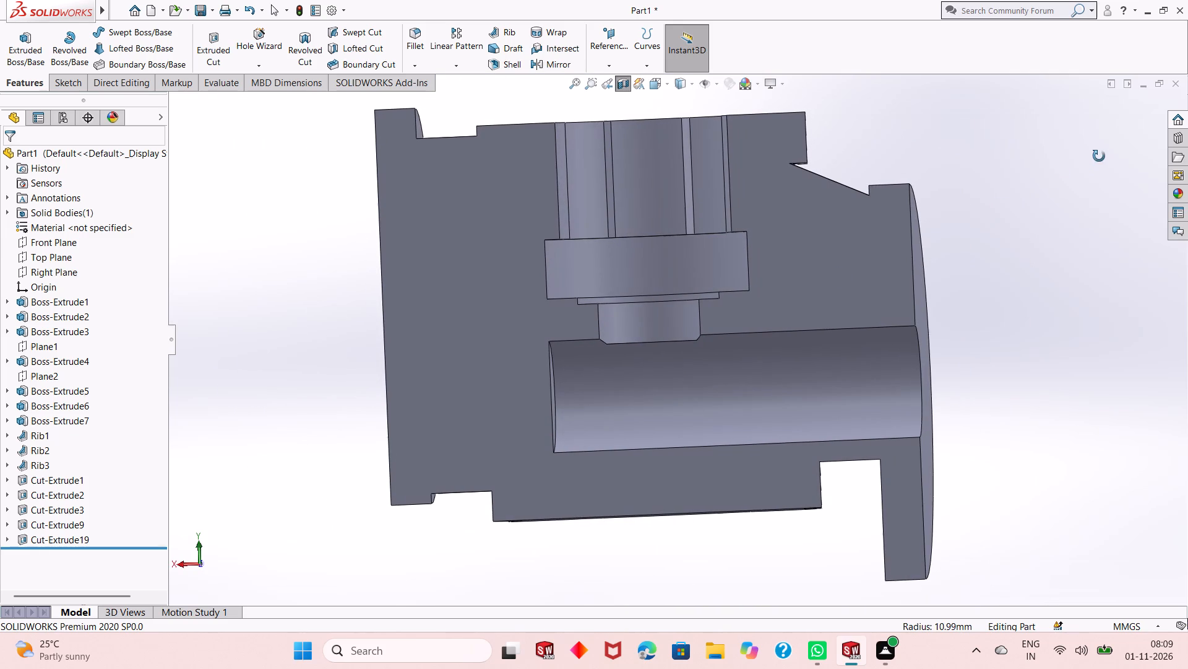
key("Escape")
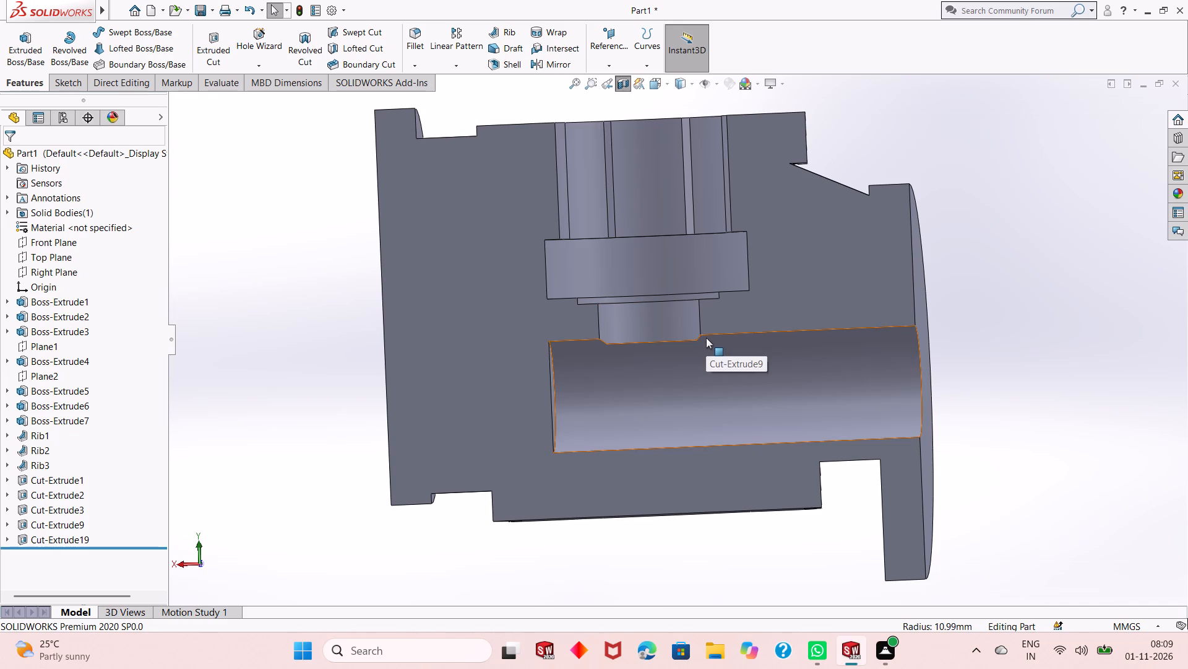
Edit the horizontal bore's sketch, set its circle diameter to 19.98 mm, and exit the sketch.
left_click(64, 526)
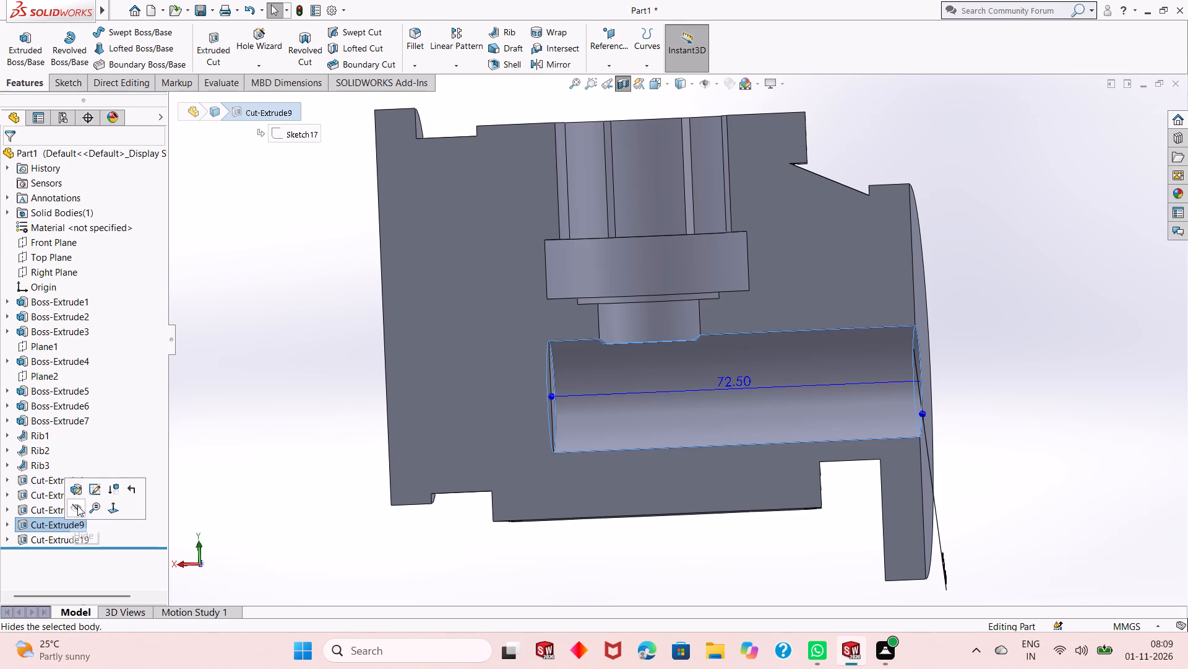
left_click(90, 490)
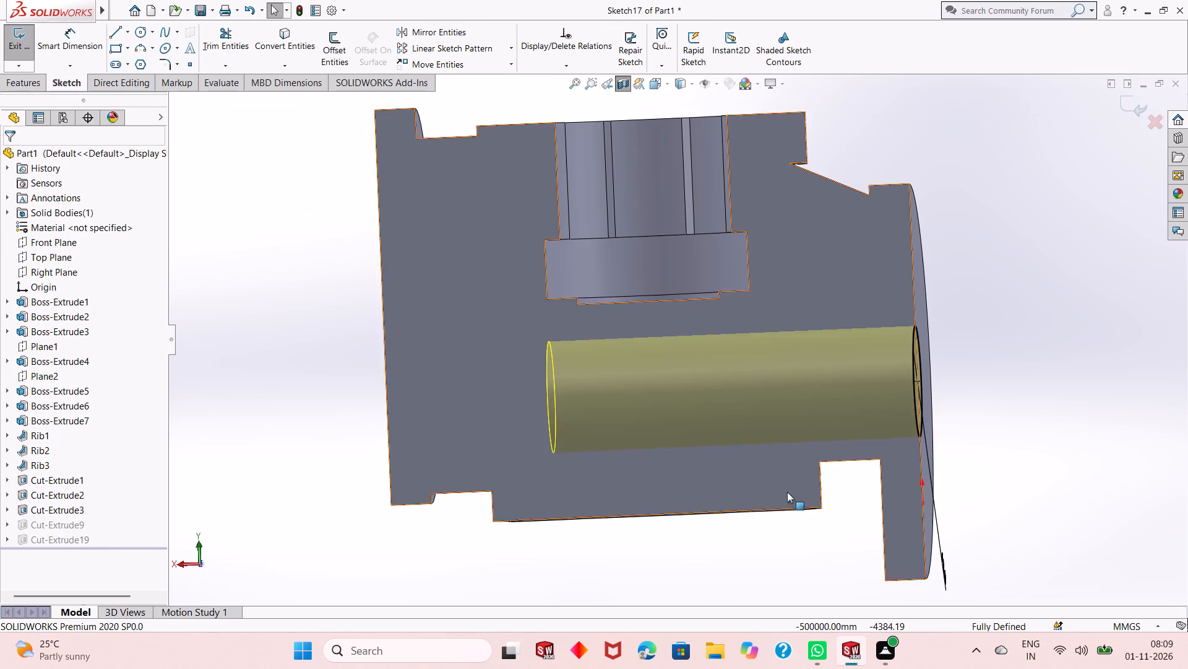
scroll(783, 484, "up", 3)
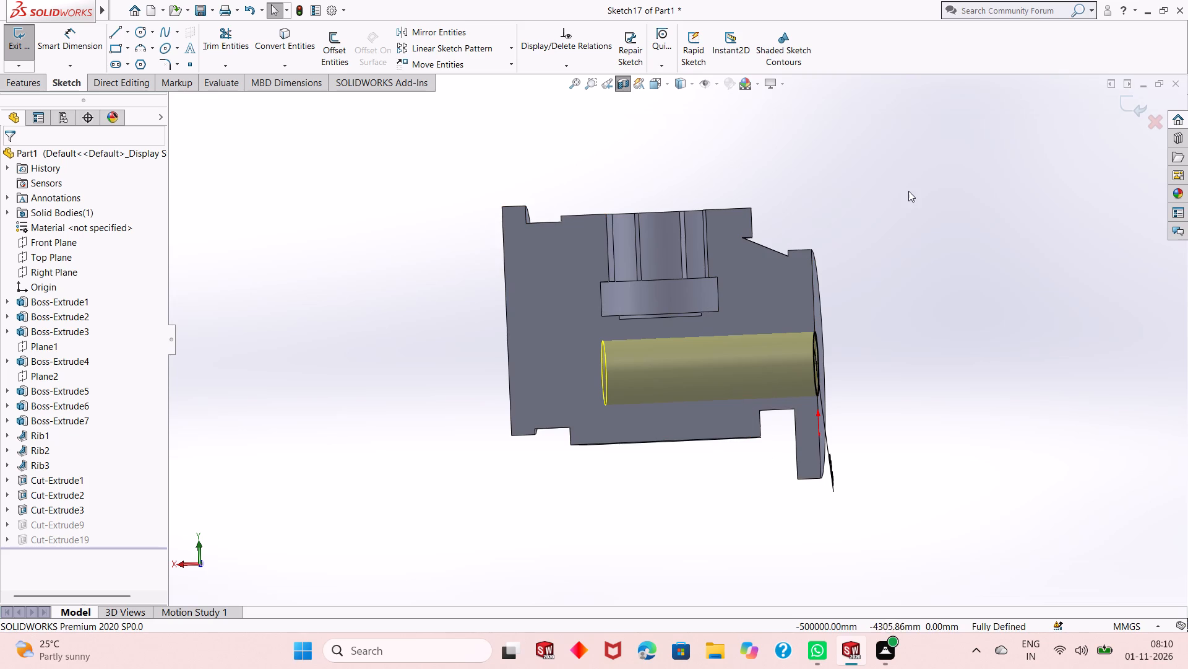
right_click(908, 191)
left_click(955, 216)
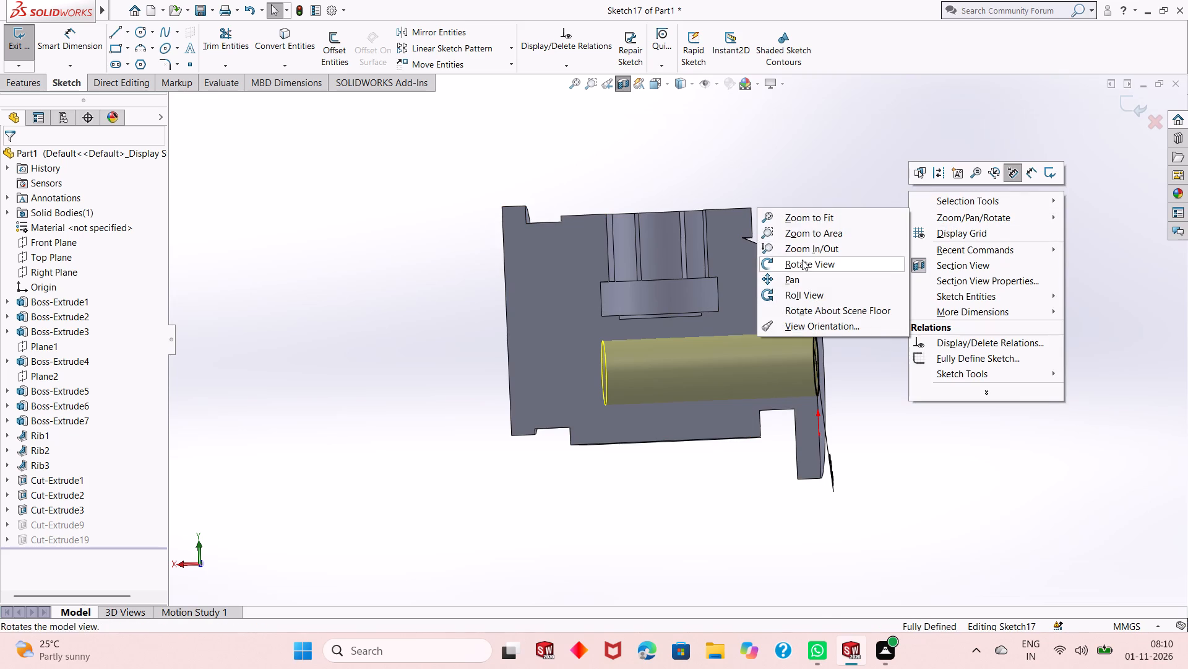
left_click(802, 260)
left_click_drag(781, 327, 726, 391)
scroll(781, 351, "down", 1)
right_click(928, 297)
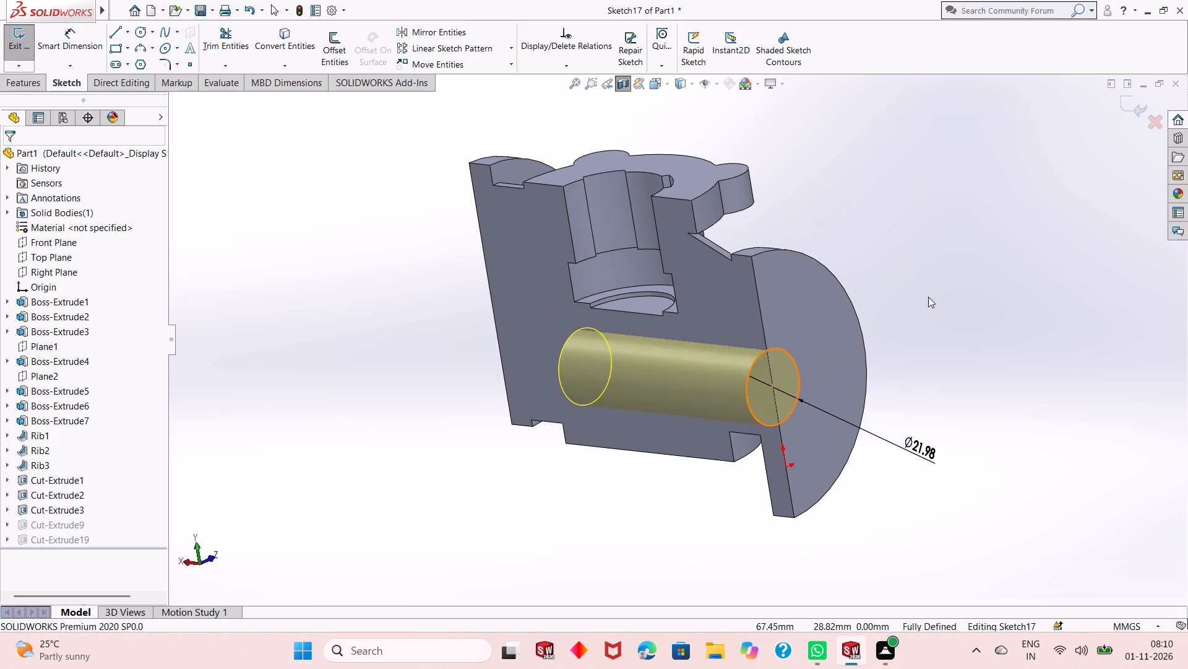
left_click(963, 305)
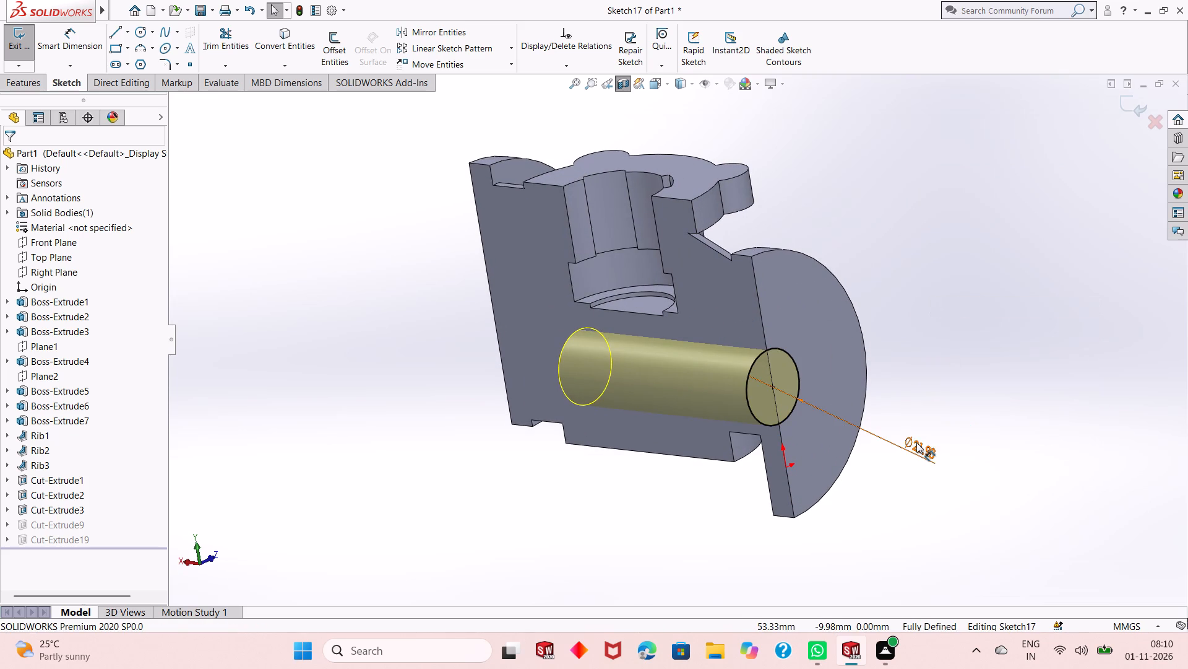
double_click(916, 442)
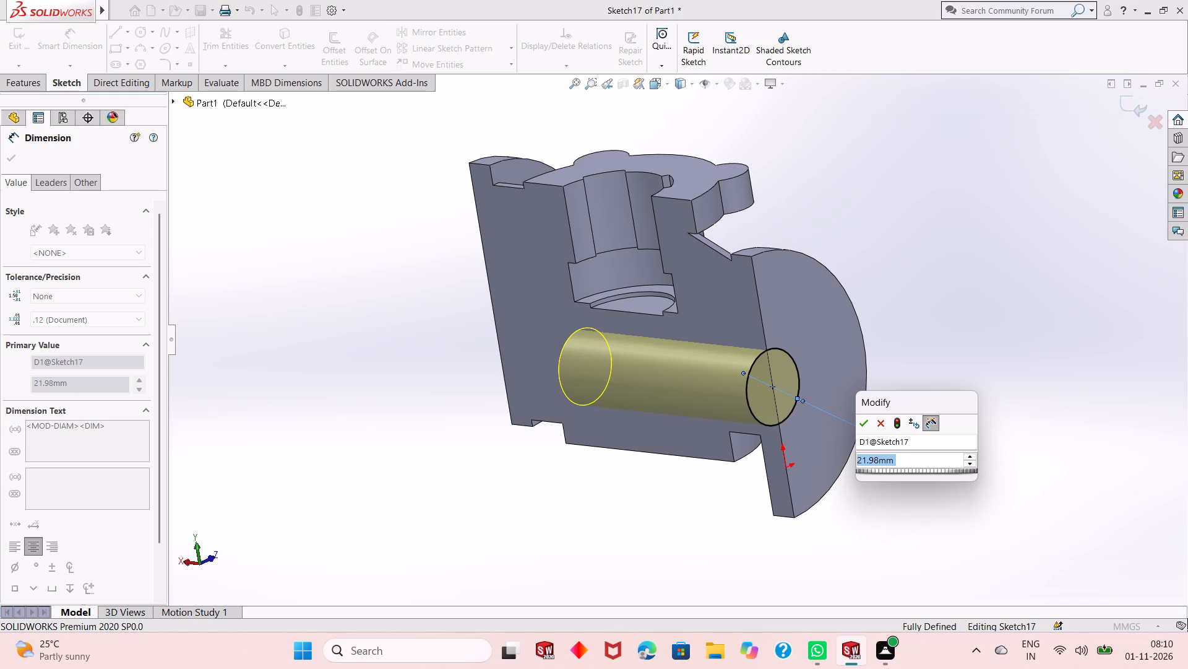
type("19.98")
key("Return")
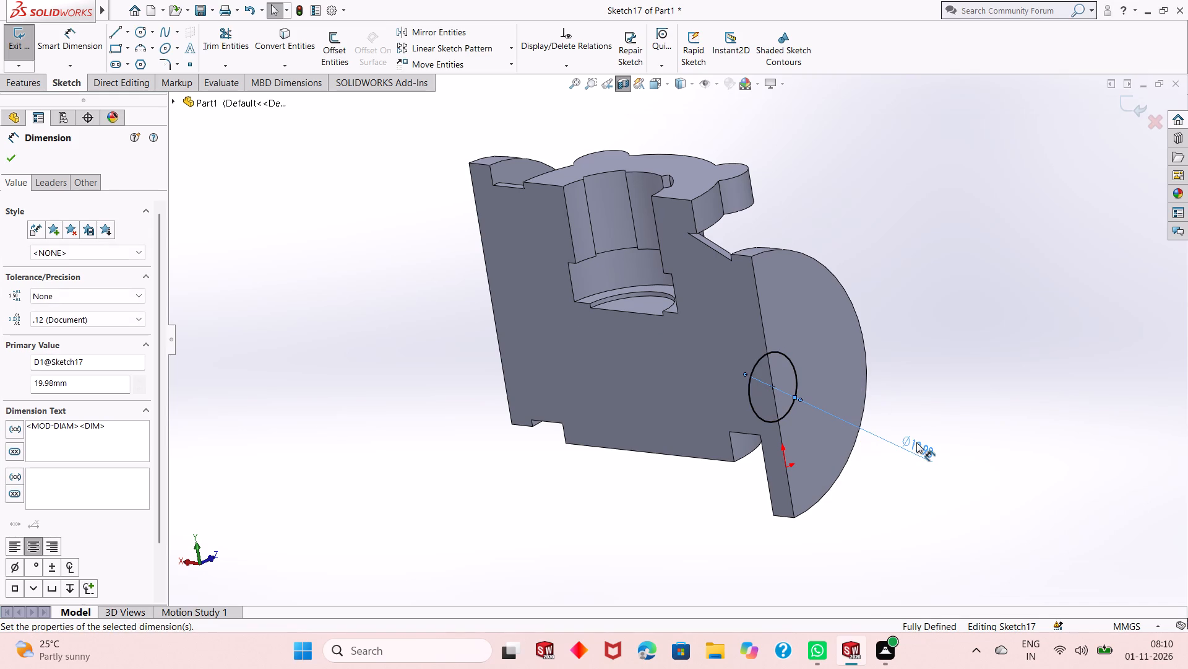
left_click(18, 158)
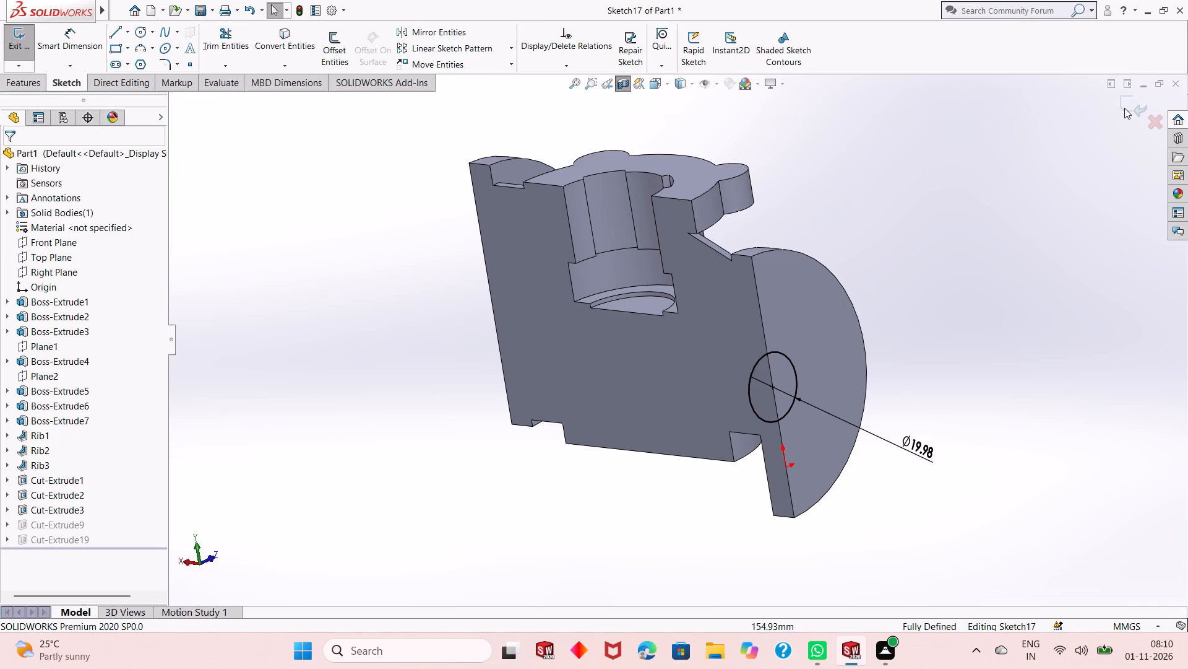
left_click(1126, 109)
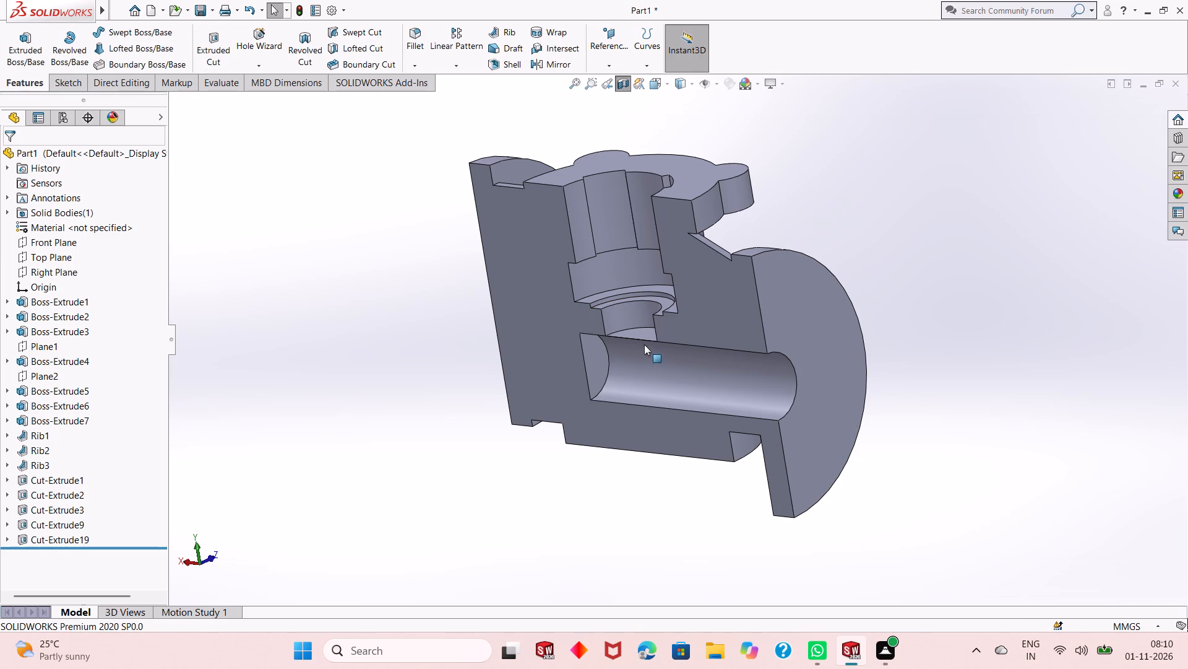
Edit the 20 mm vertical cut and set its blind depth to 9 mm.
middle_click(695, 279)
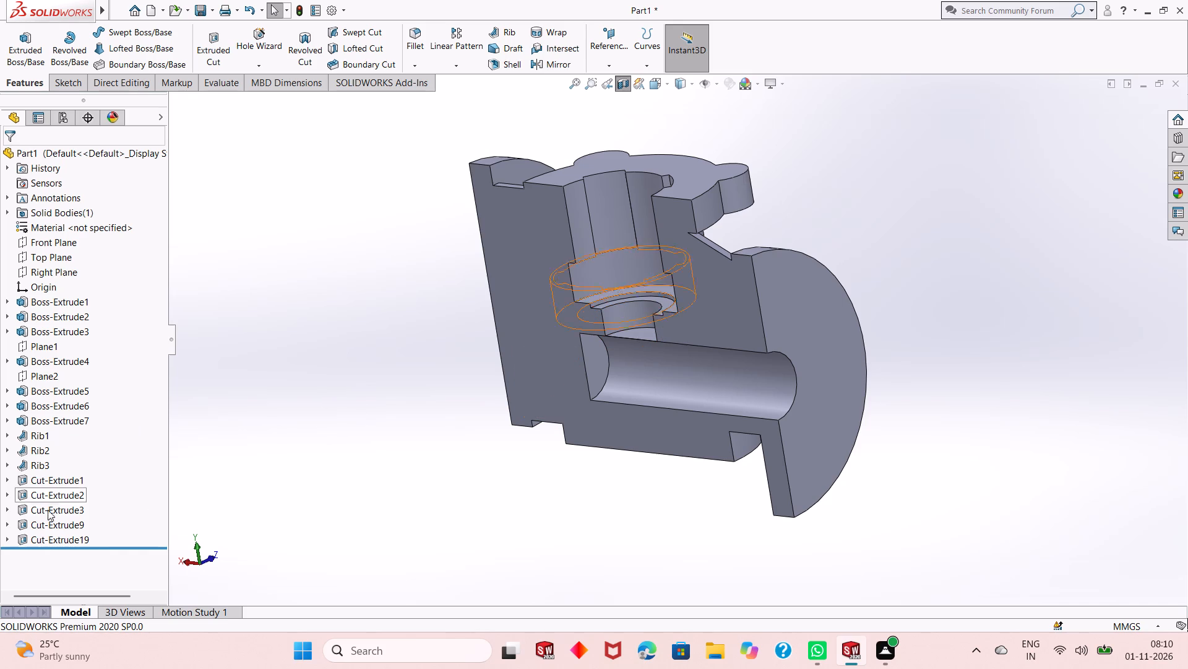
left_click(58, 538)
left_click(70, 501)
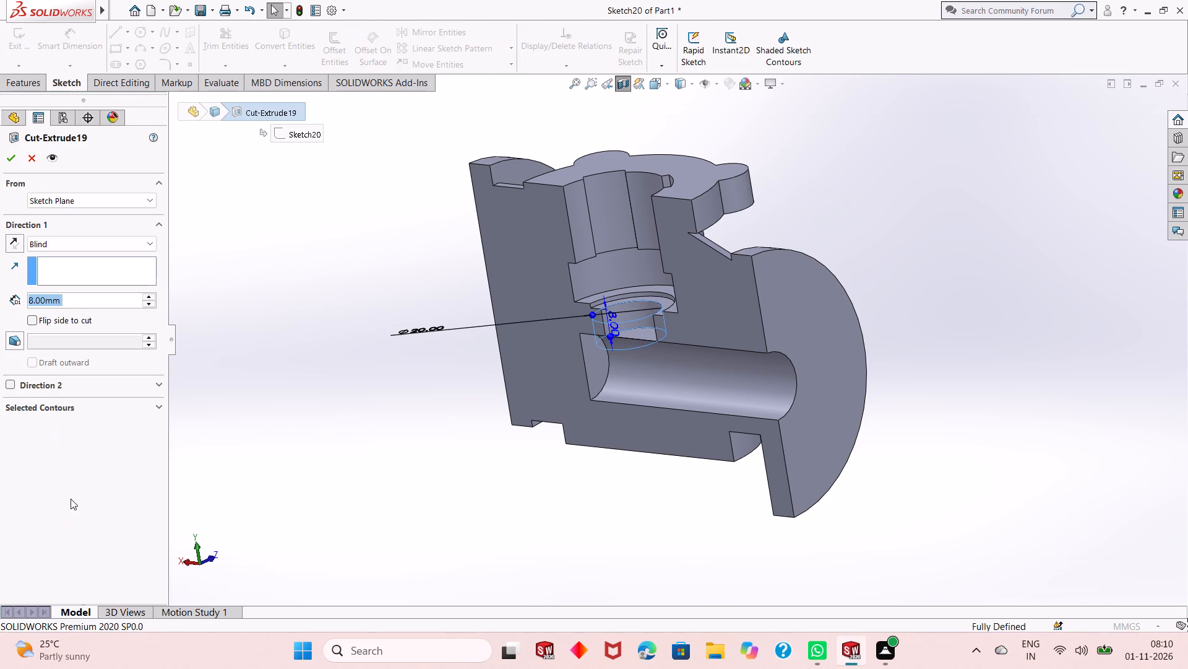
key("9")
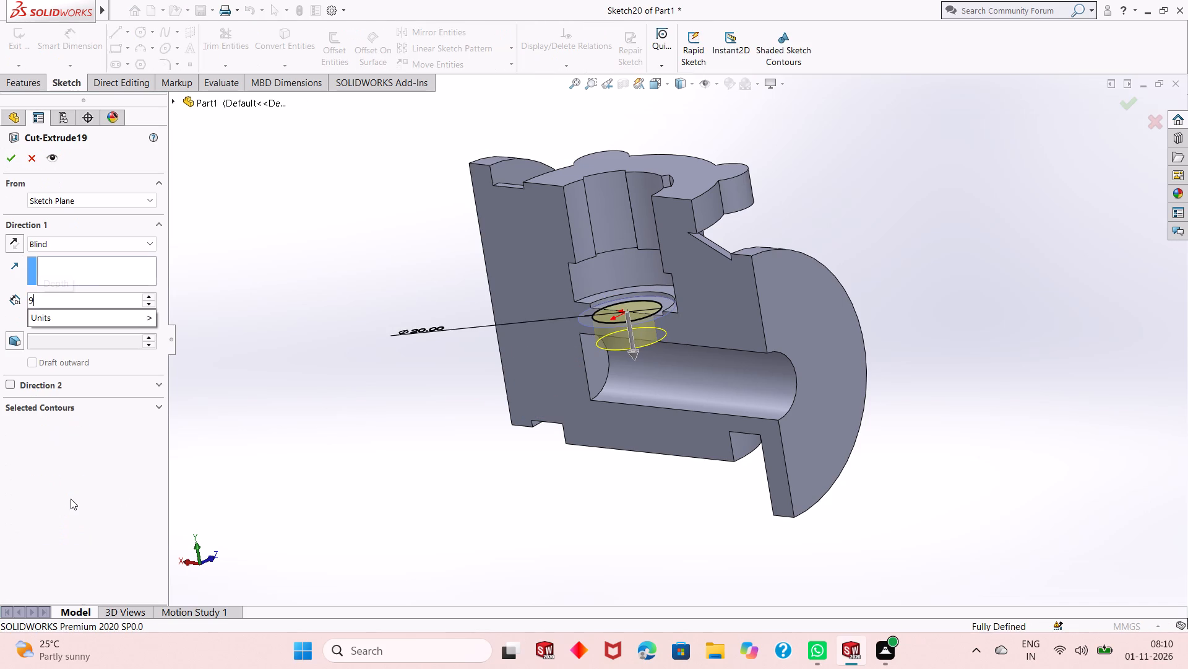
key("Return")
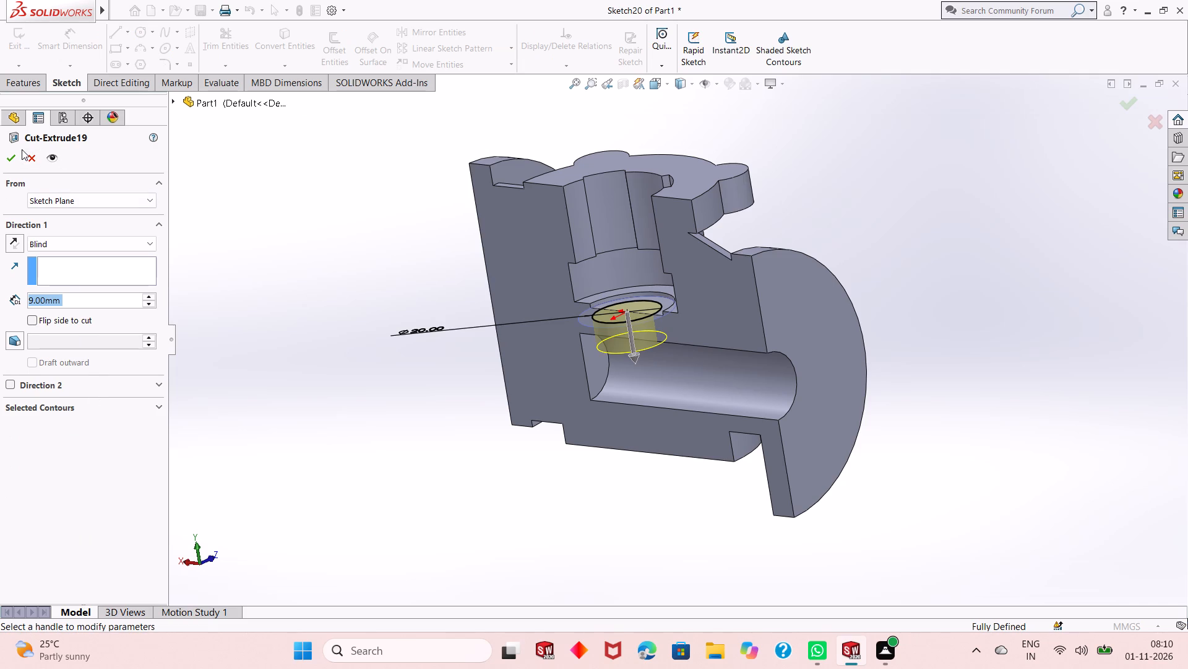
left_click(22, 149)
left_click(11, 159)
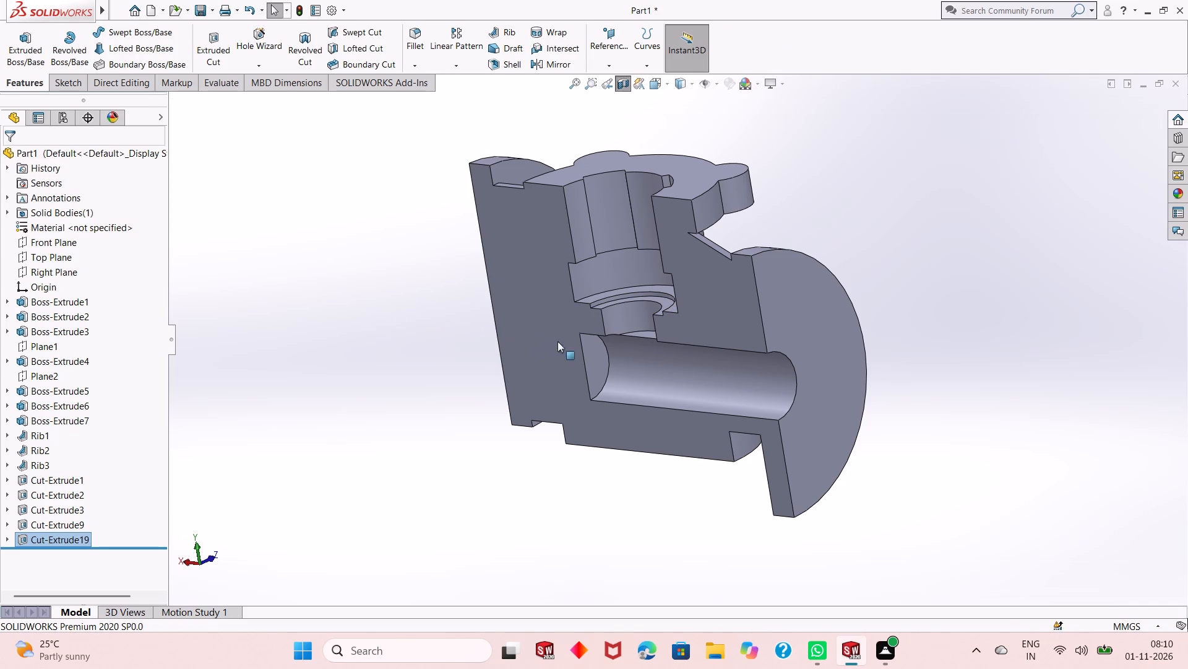
Examine the sectioned part from several angles and distances where the 20 mm vertical cut enters the horizontal bore.
middle_click(624, 321)
scroll(634, 334, "up", 1)
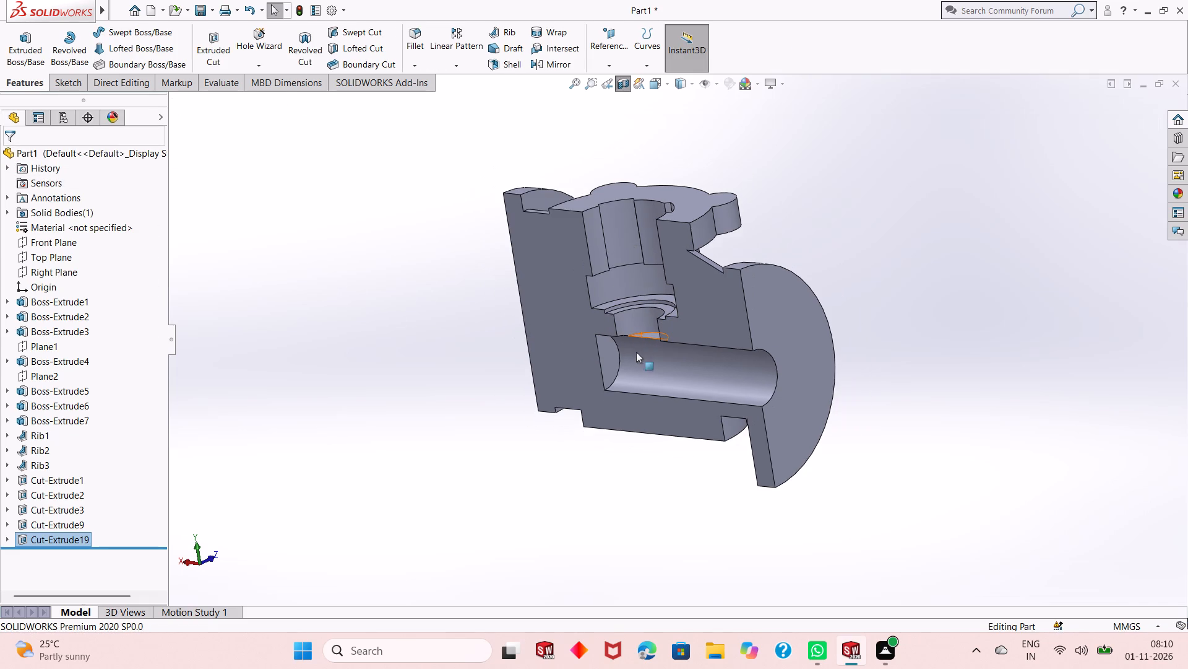
scroll(647, 383, "up", 1)
scroll(671, 360, "down", 6)
scroll(642, 377, "up", 1)
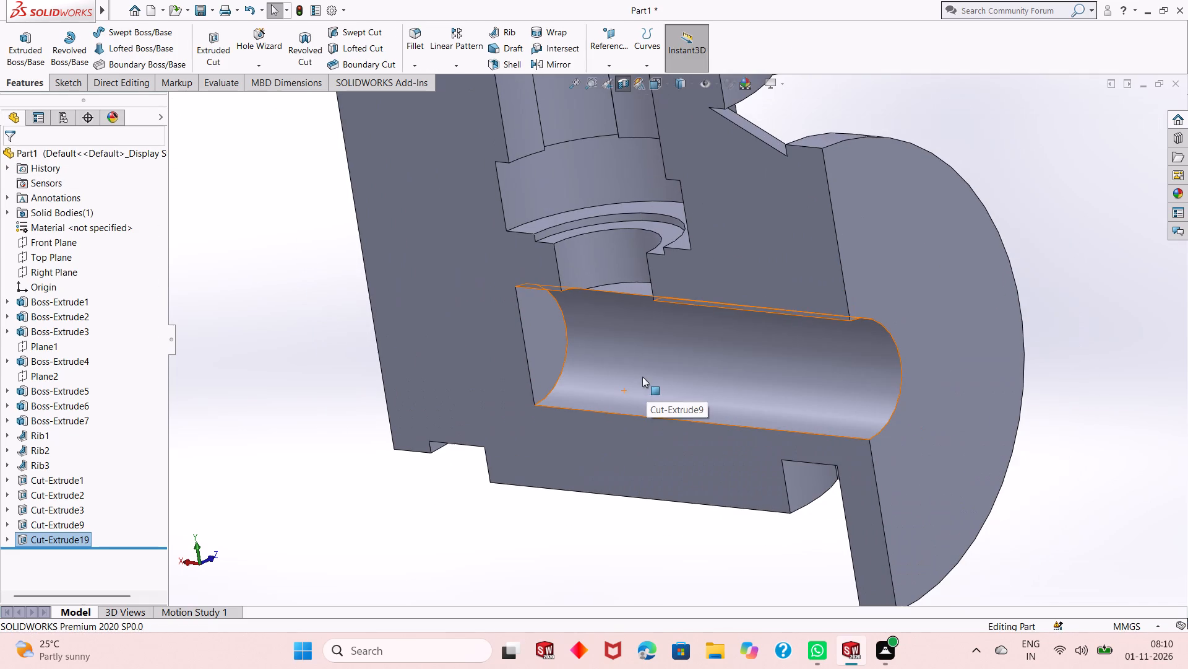
triple_click(447, 548)
middle_click(667, 351)
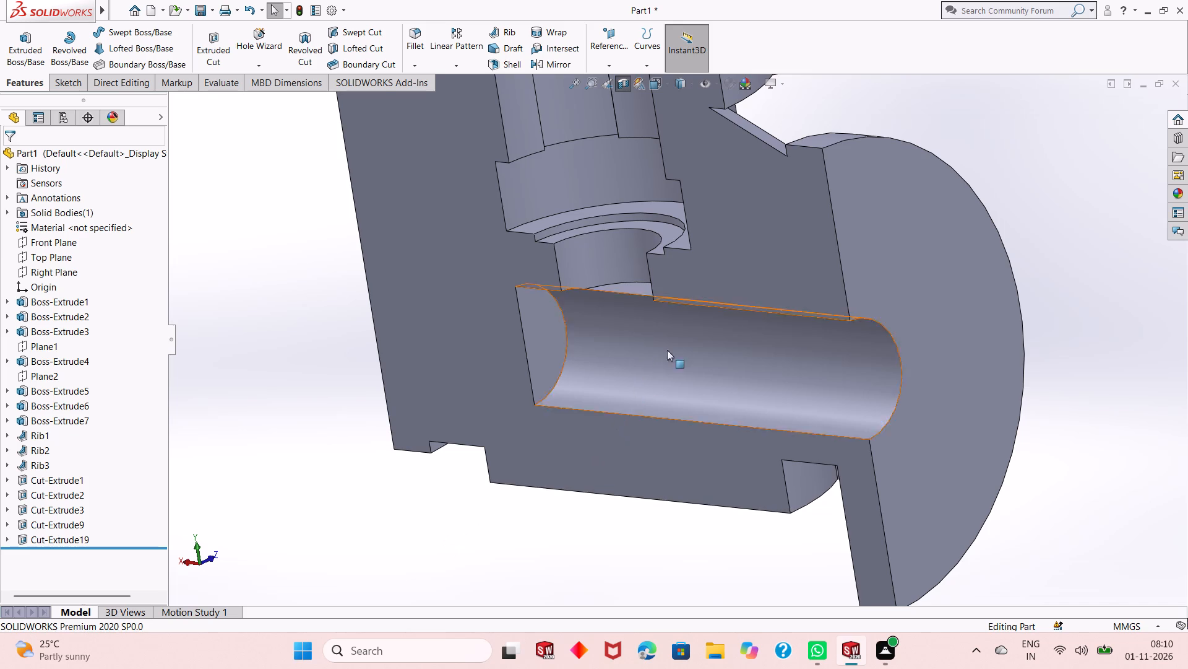
scroll(652, 356, "up", 1)
right_click(313, 336)
double_click(287, 269)
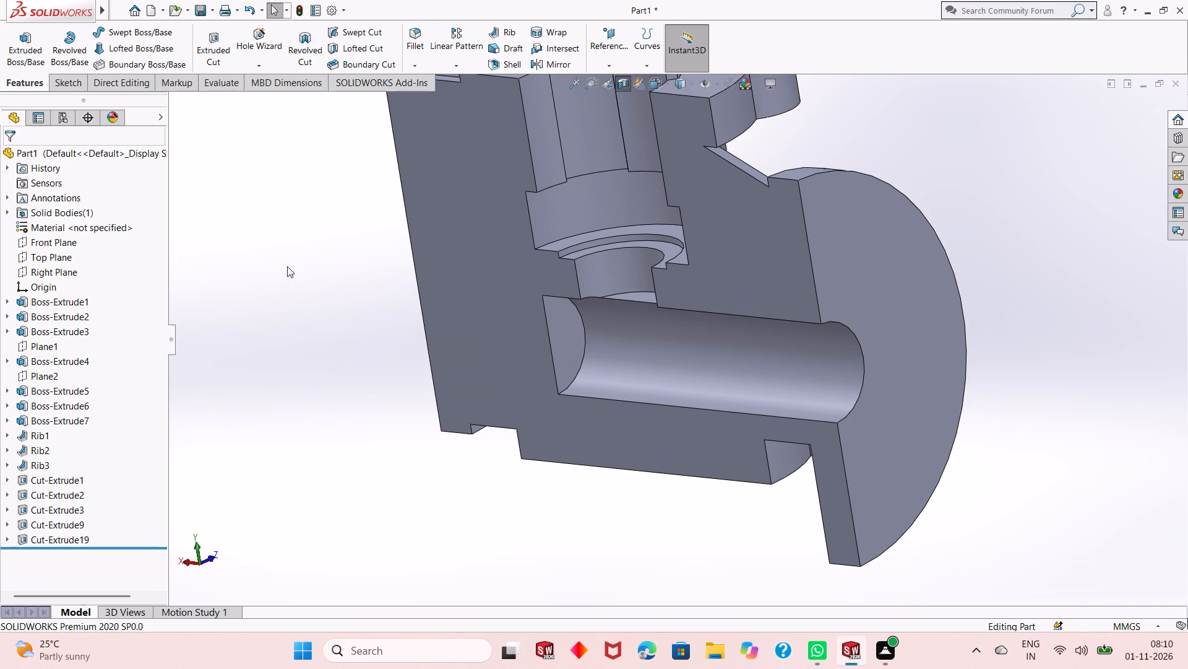
right_click(287, 266)
left_click(321, 321)
left_click_drag(503, 334, 627, 246)
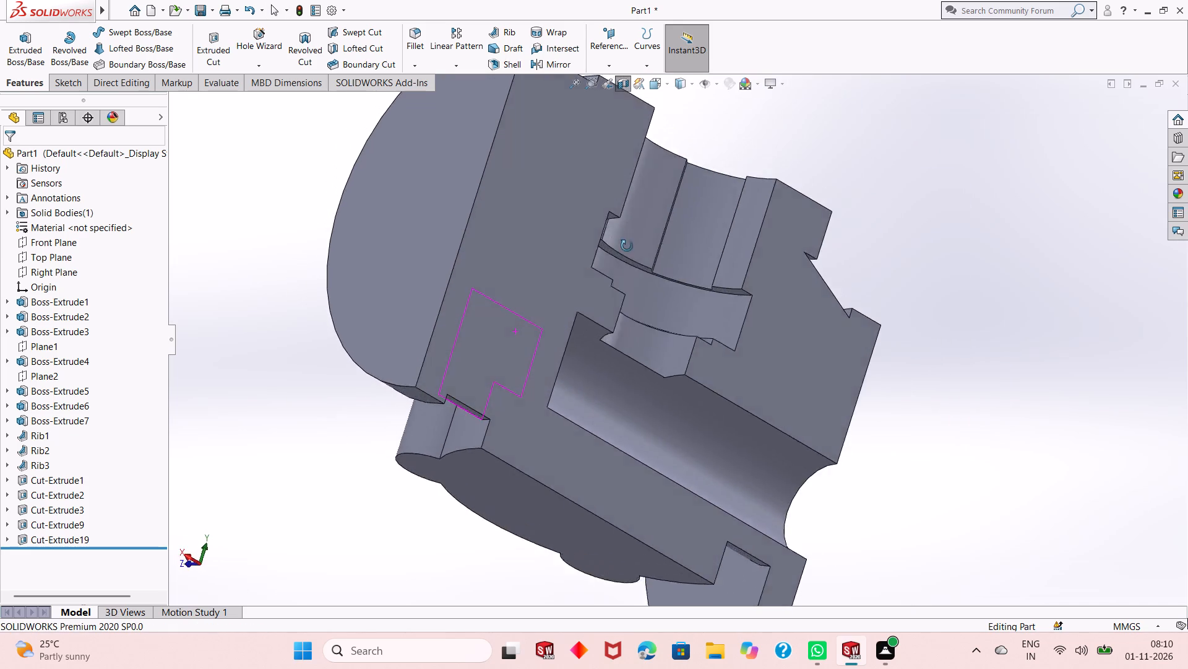
left_click_drag(627, 246, 552, 361)
scroll(651, 305, "down", 4)
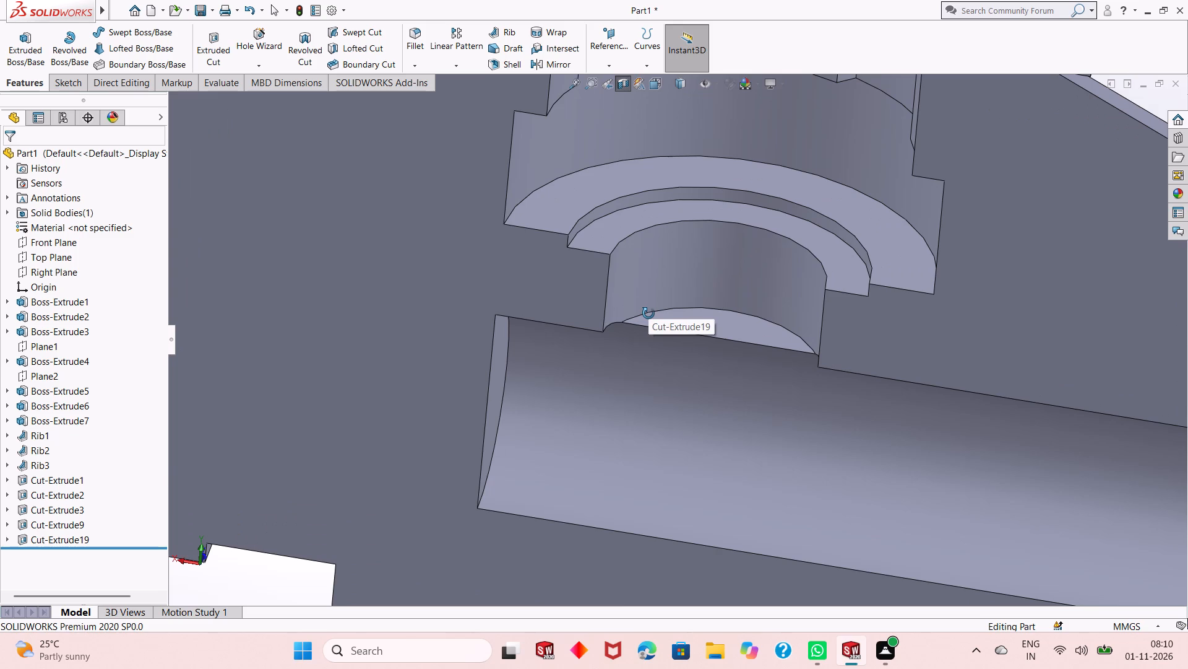
scroll(639, 418, "up", 4)
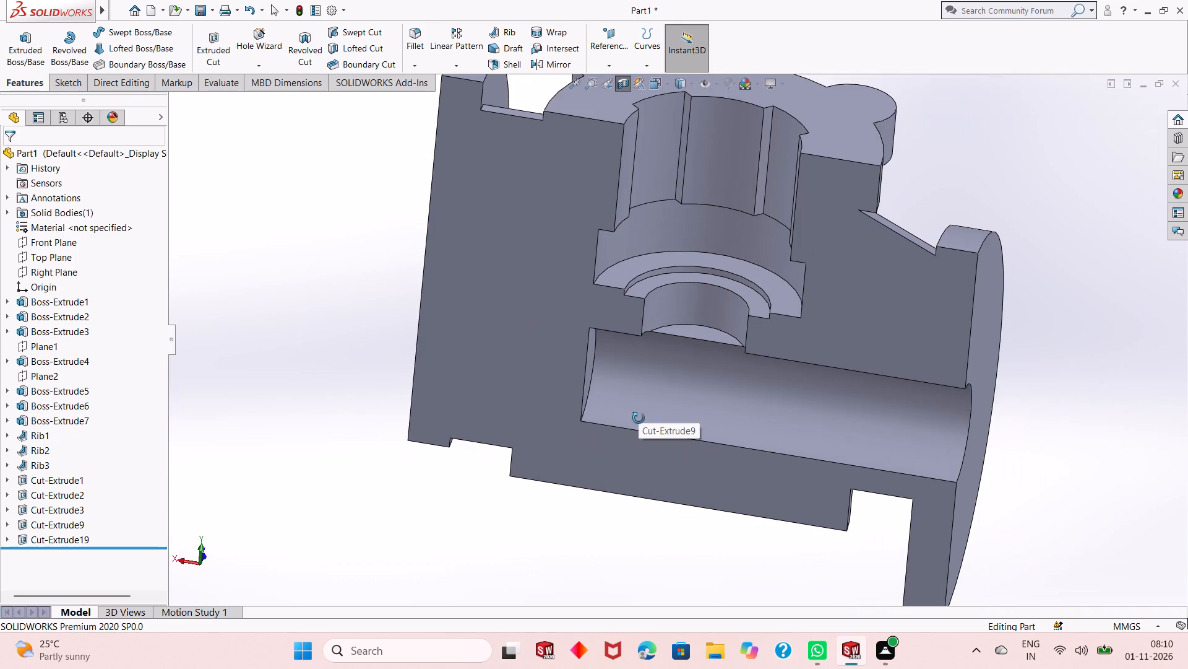
middle_click(774, 326)
middle_click_drag(797, 455, 786, 398)
left_click(1063, 310)
middle_click_drag(1022, 336, 985, 268)
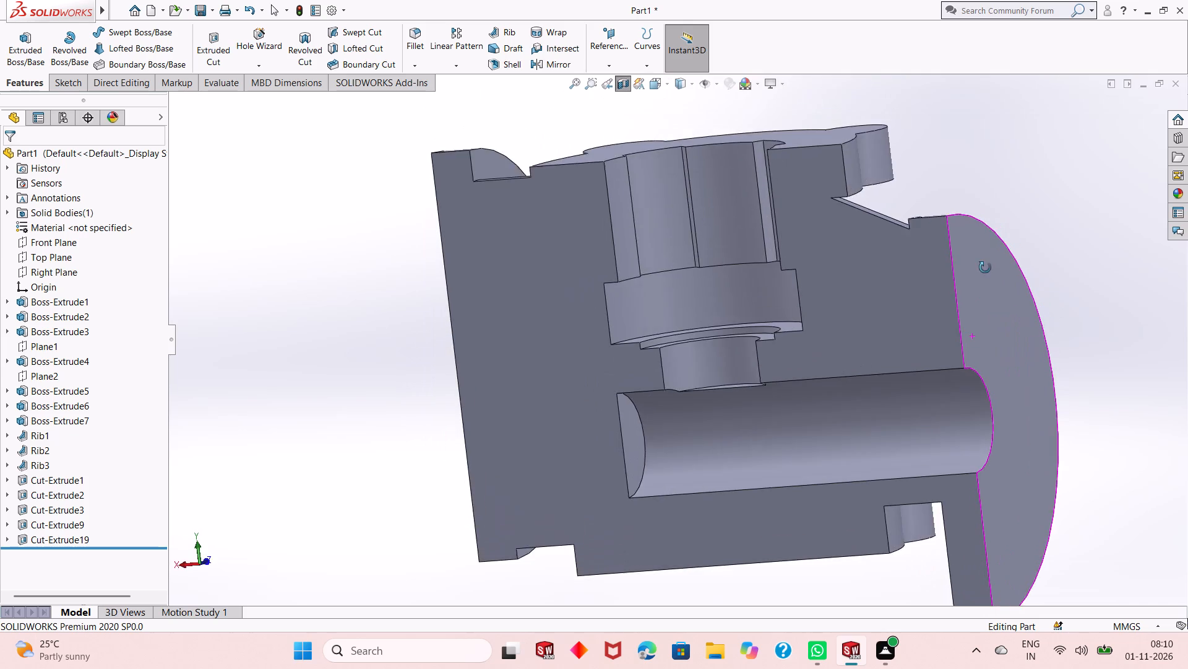
middle_click_drag(985, 268, 1021, 245)
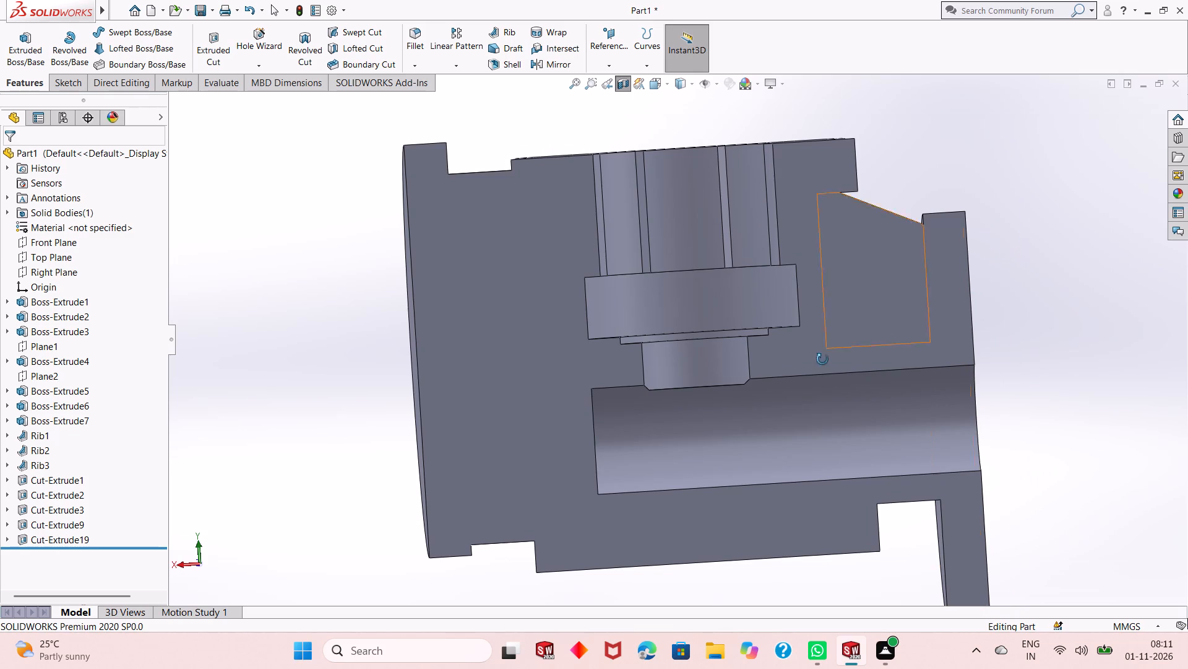
left_click_drag(650, 460, 671, 354)
left_click_drag(673, 352, 660, 407)
scroll(660, 408, "down", 2)
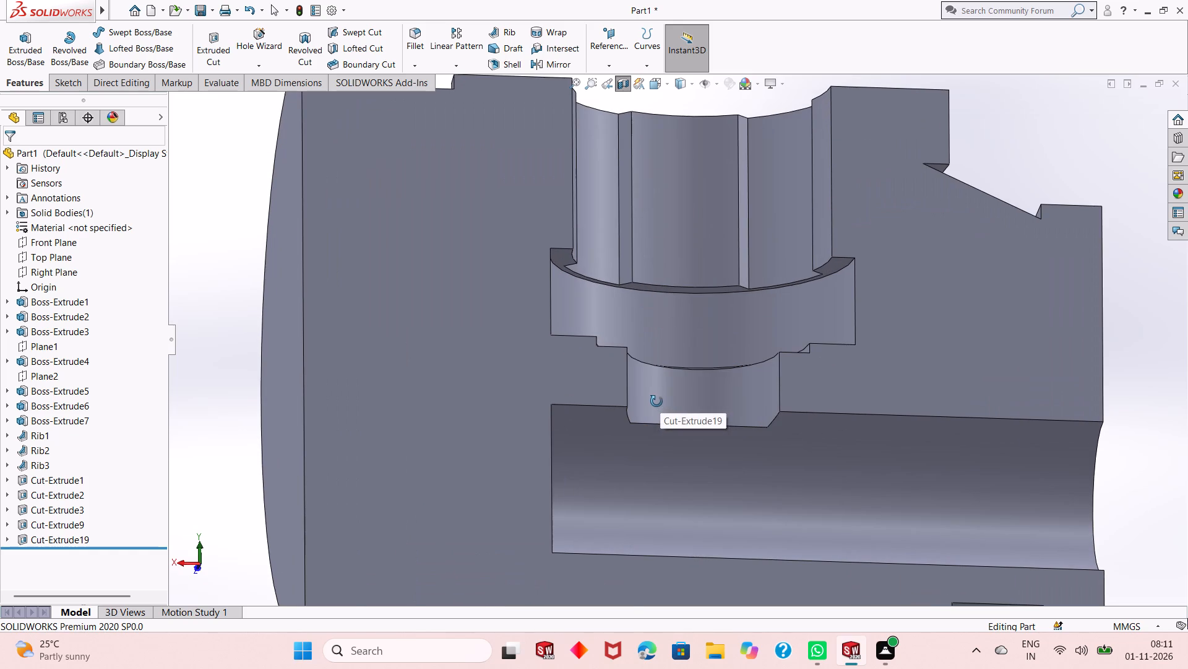
scroll(656, 401, "up", 1)
middle_click(690, 414)
left_click_drag(804, 455, 793, 471)
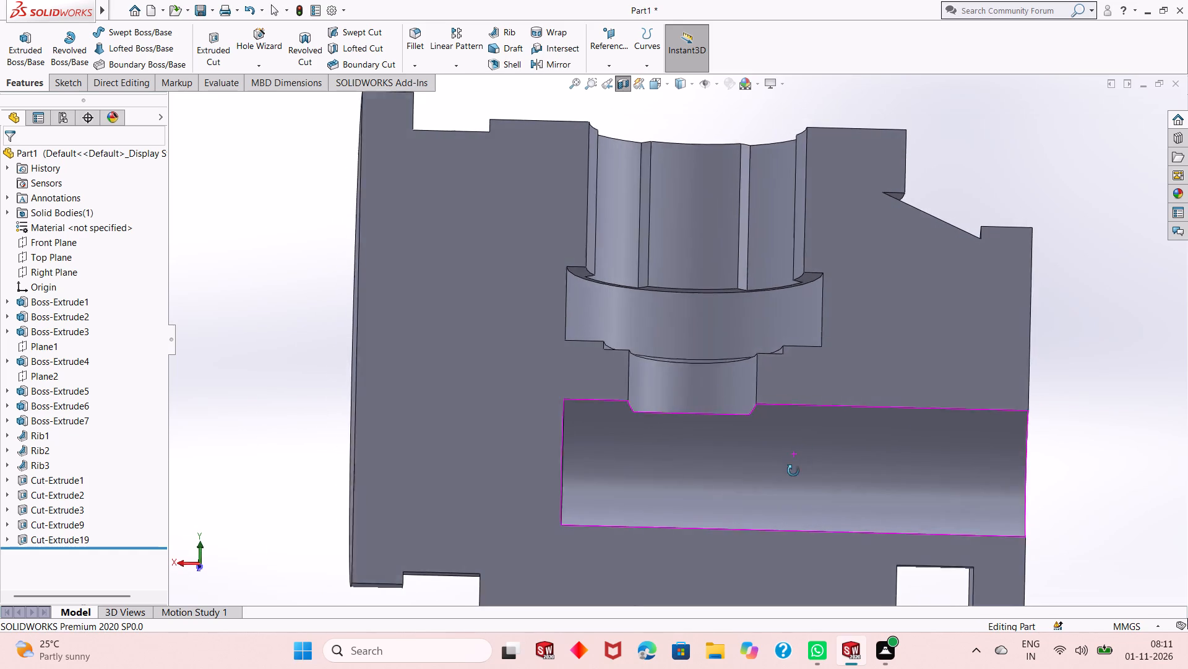
left_click_drag(793, 471, 781, 484)
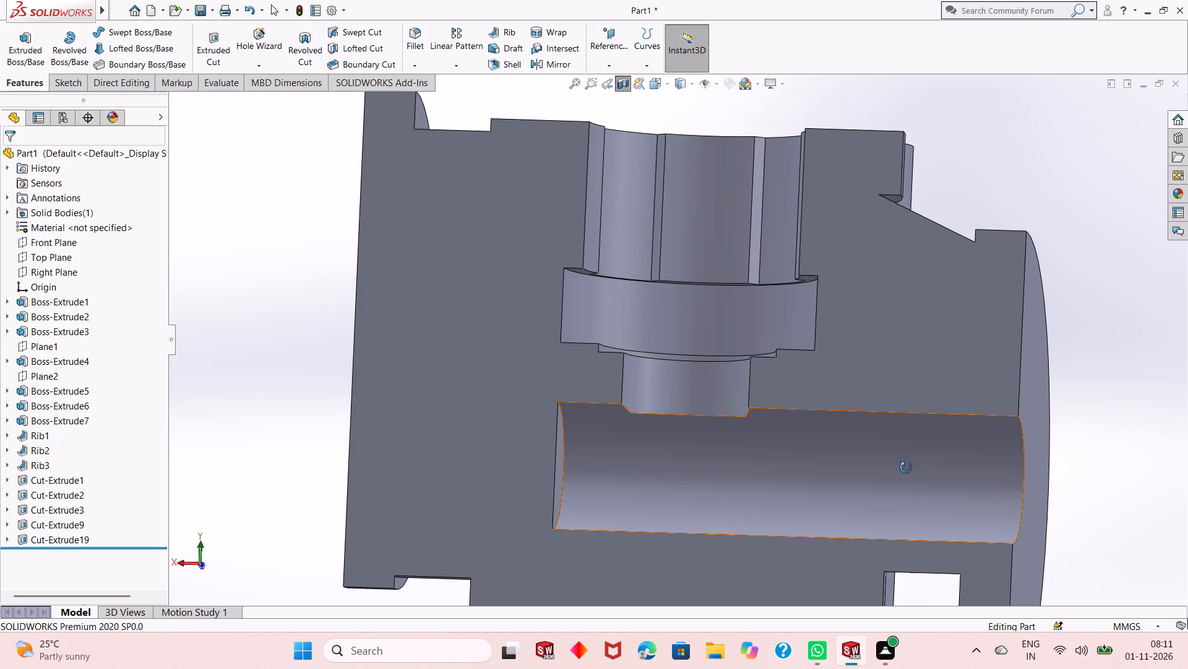
left_click_drag(805, 473, 816, 489)
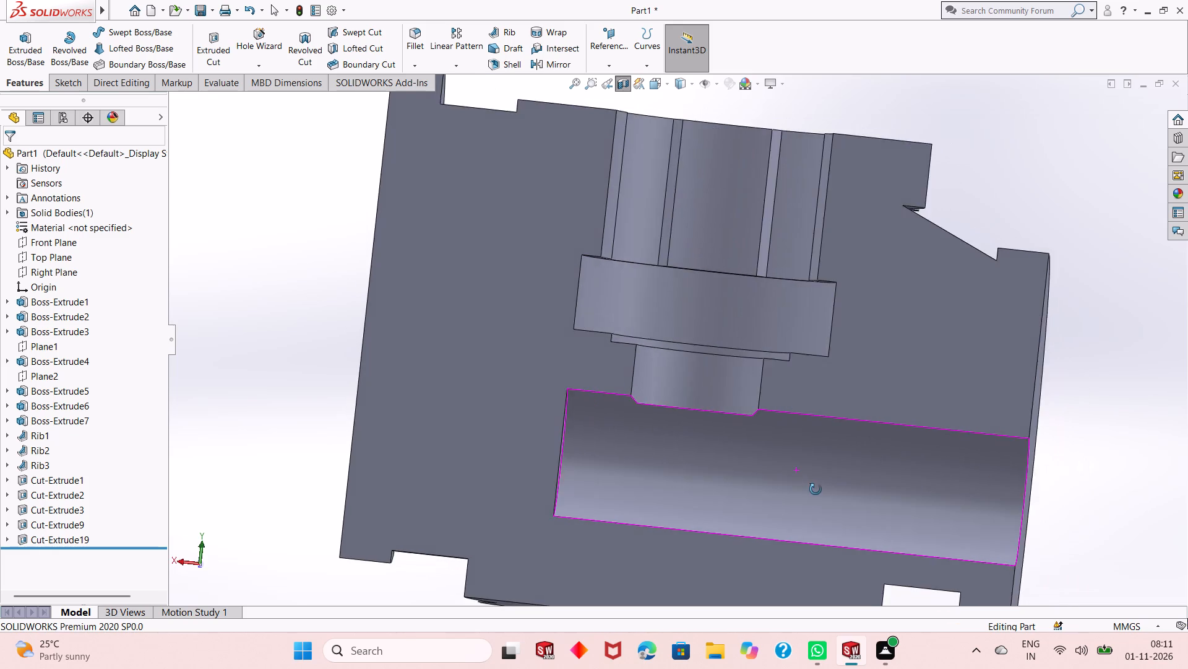
left_click_drag(816, 489, 780, 527)
key("Escape")
scroll(800, 480, "up", 3)
key("Escape")
key("Escape")
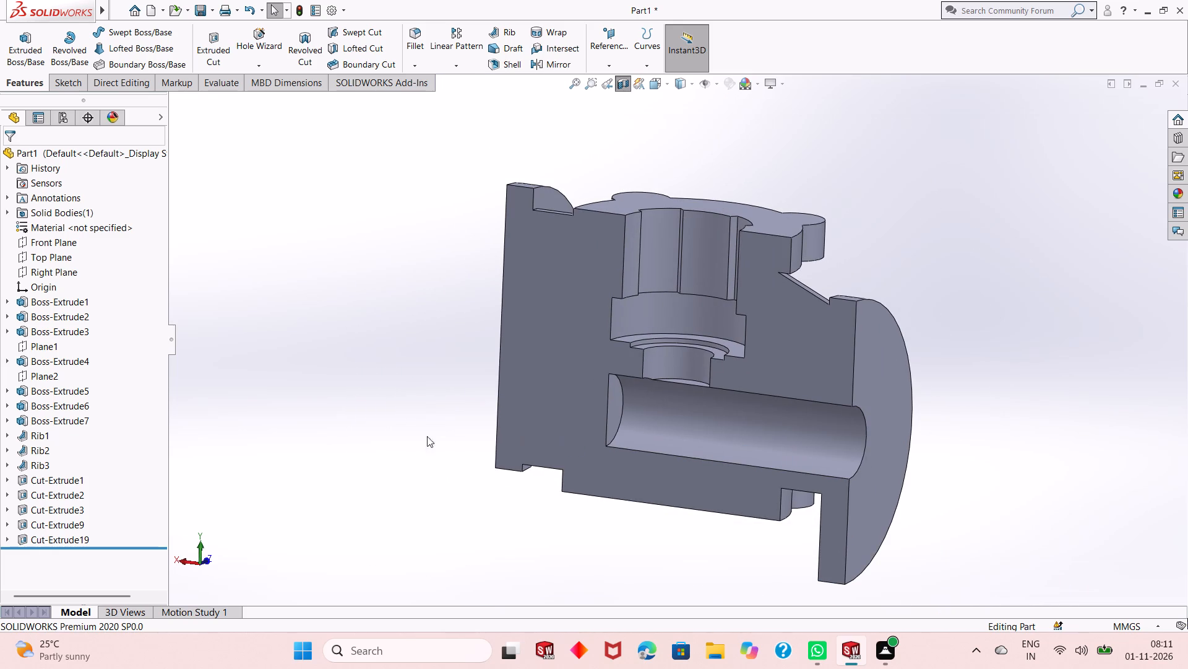
key("Escape")
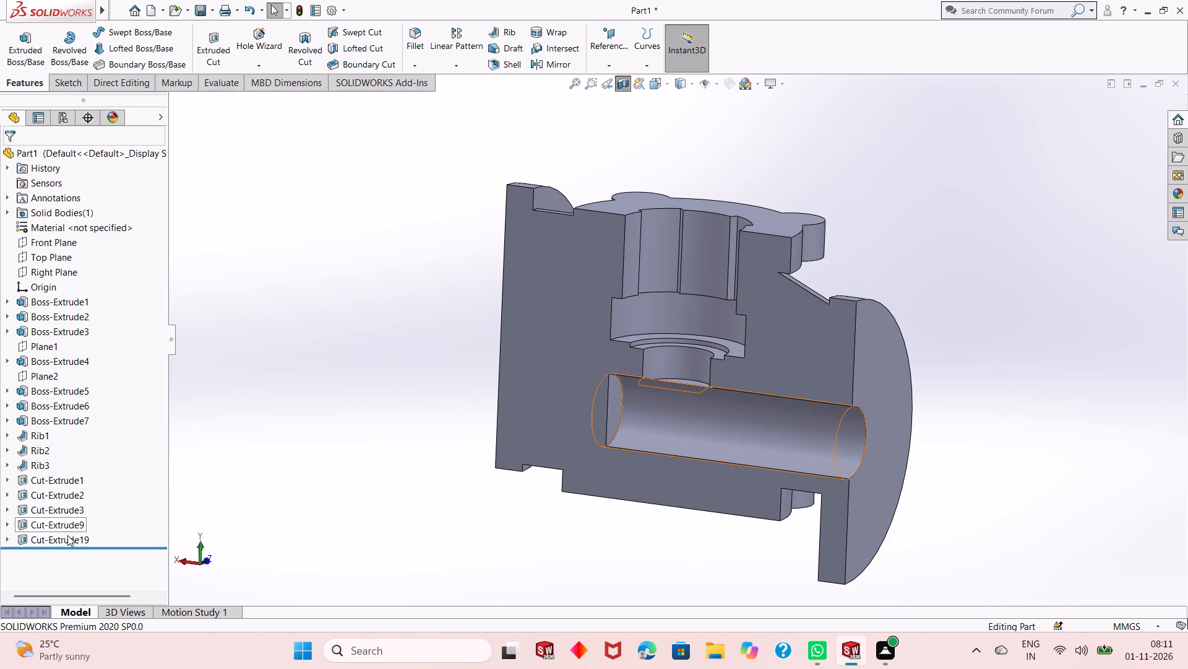
Edit the 20 mm vertical cut and set its blind depth to 8 mm.
left_click(67, 535)
left_click(77, 502)
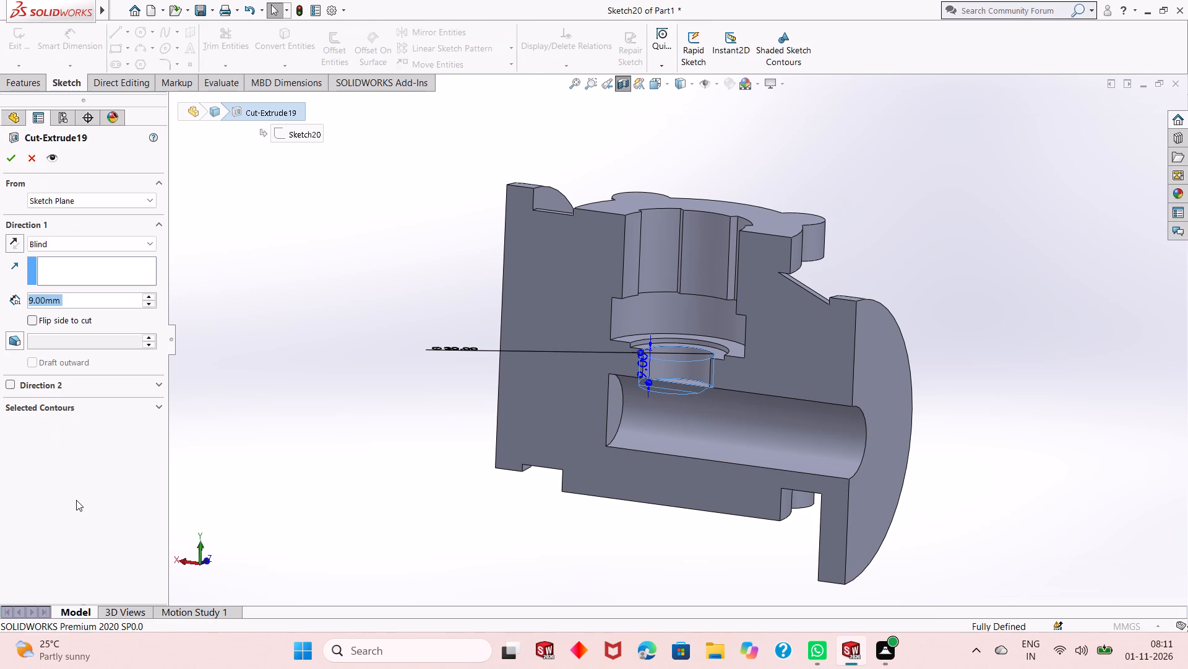
key("8")
key("Return")
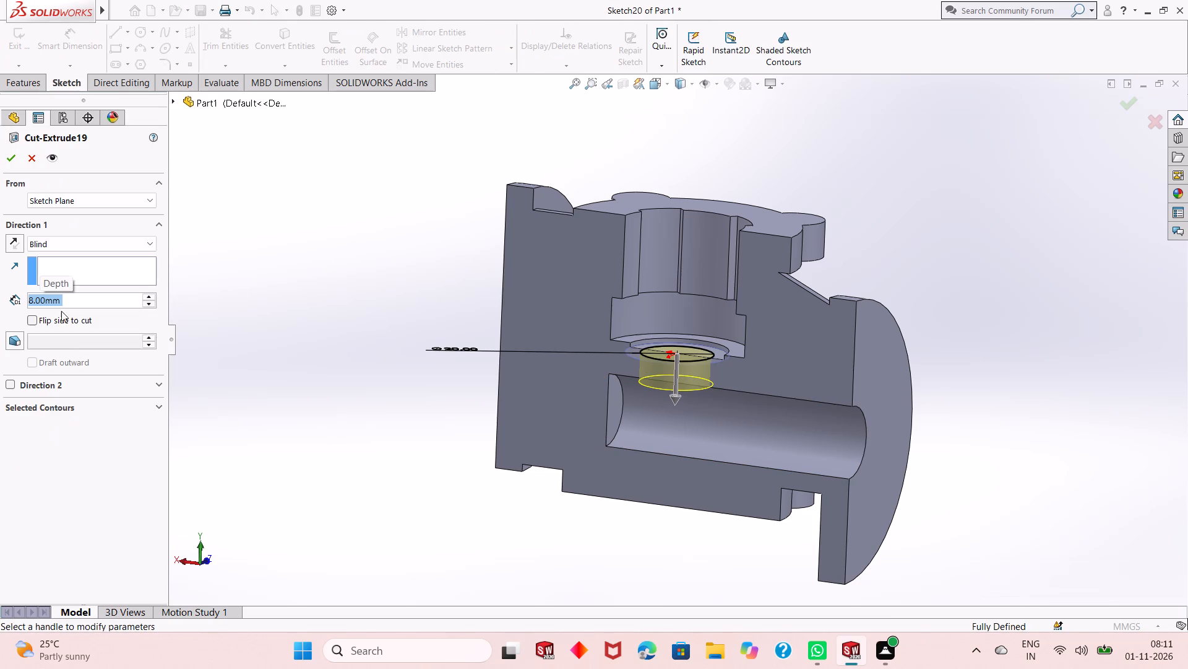
left_click(15, 156)
key("Escape")
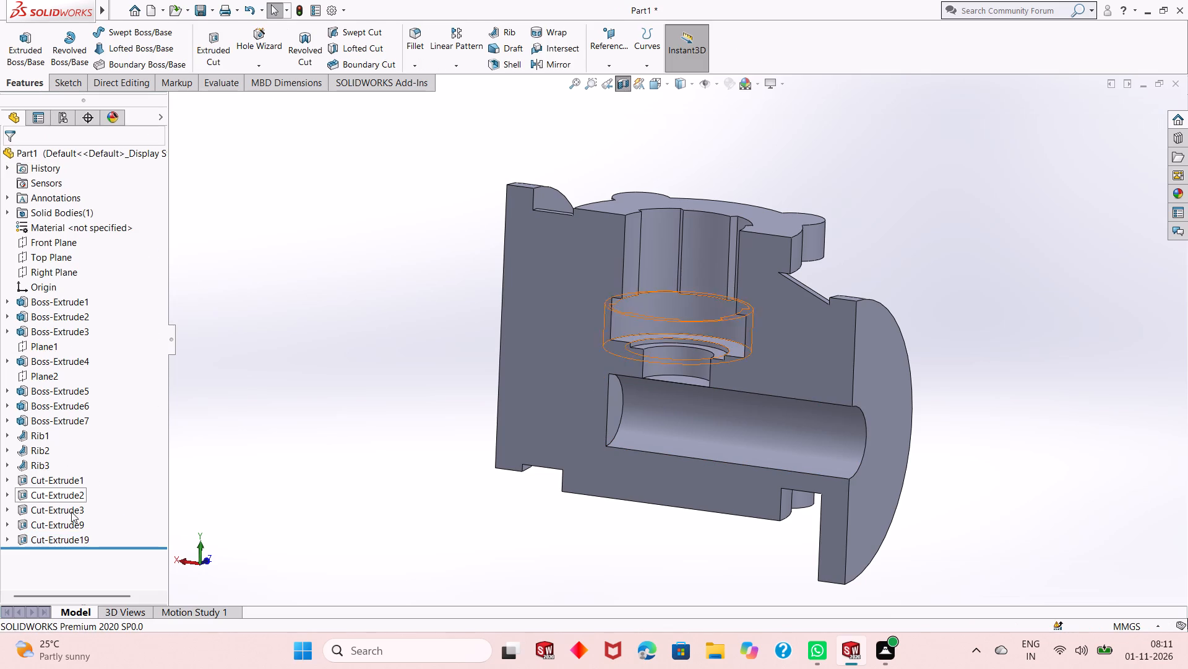
Edit the horizontal bore's sketch, set its circle diameter to 20.1 mm, and exit the sketch.
left_click(67, 527)
left_click(97, 484)
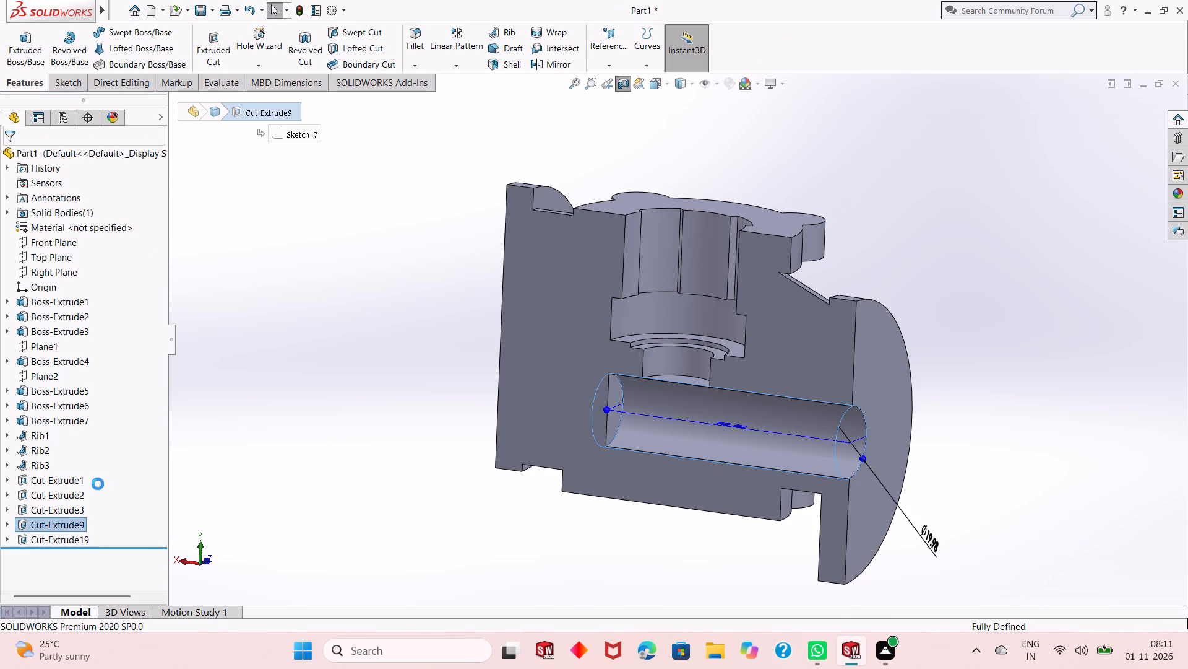
double_click(934, 548)
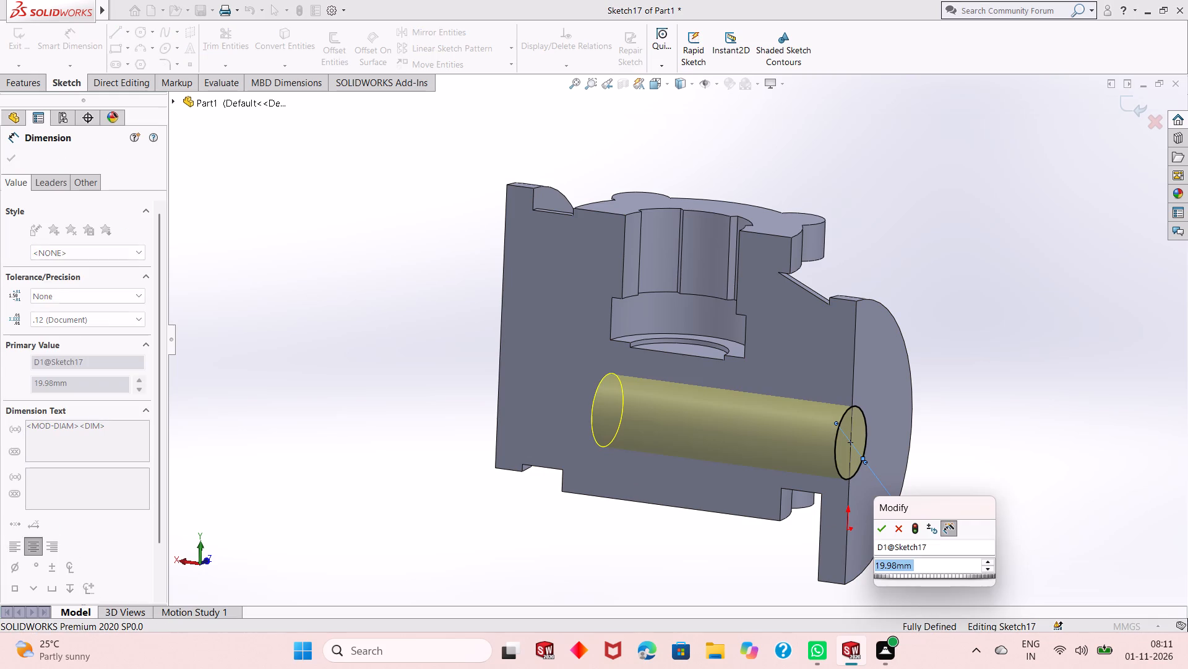
type("20.")
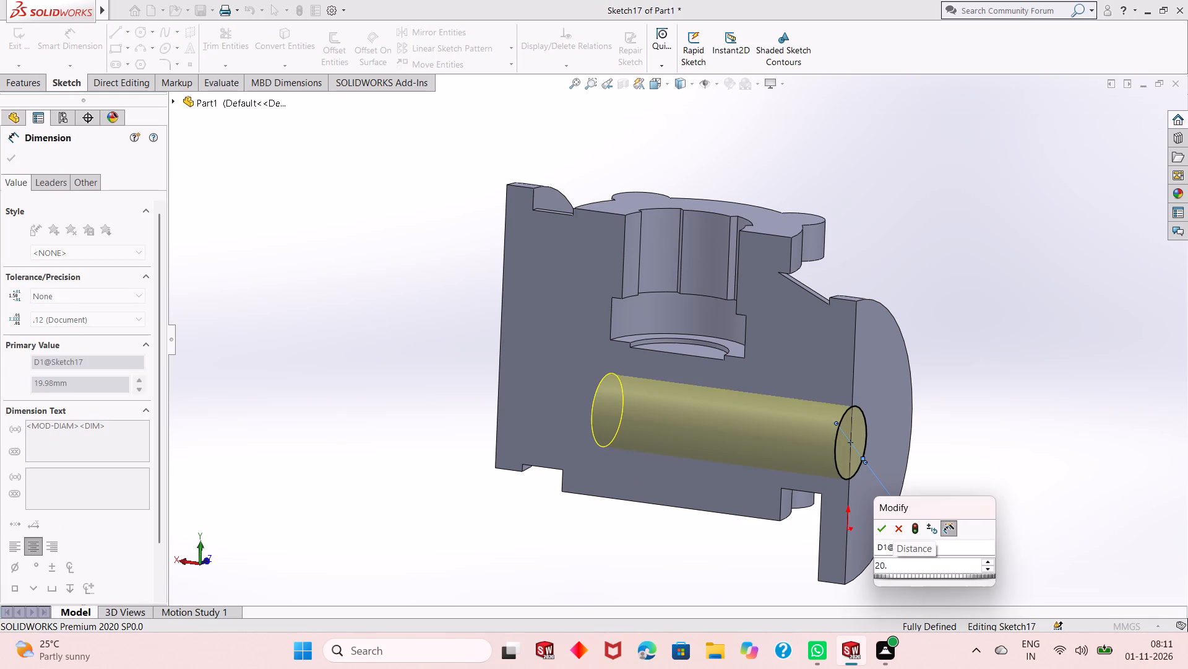
key("1")
key("Return")
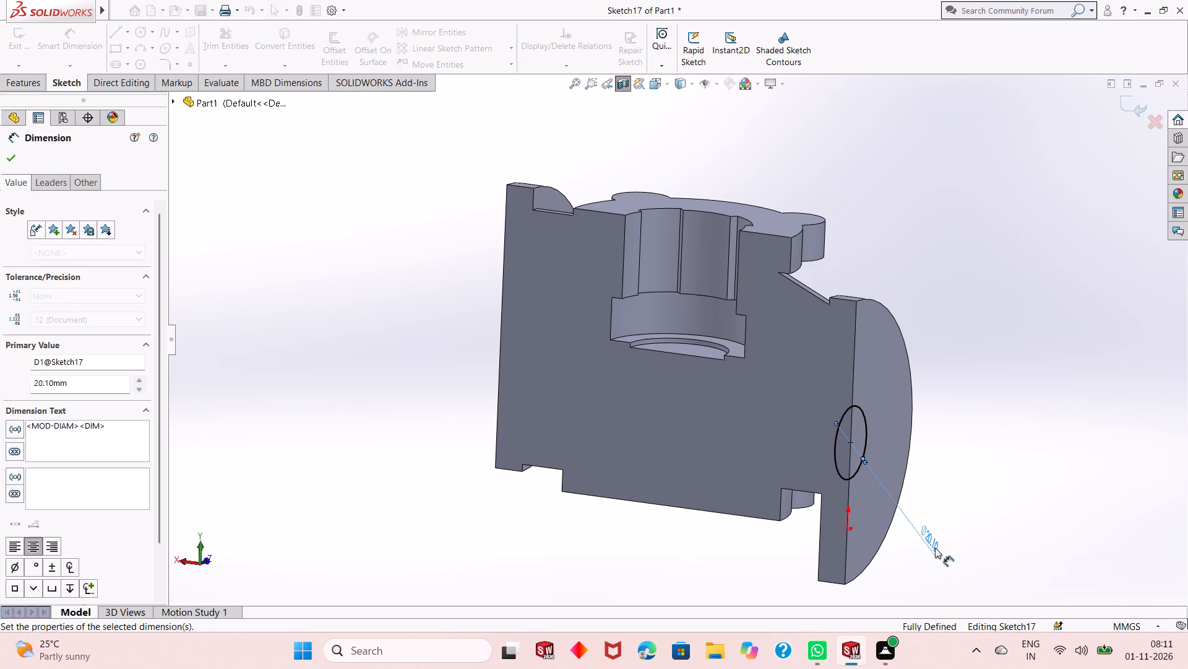
left_click(2, 153)
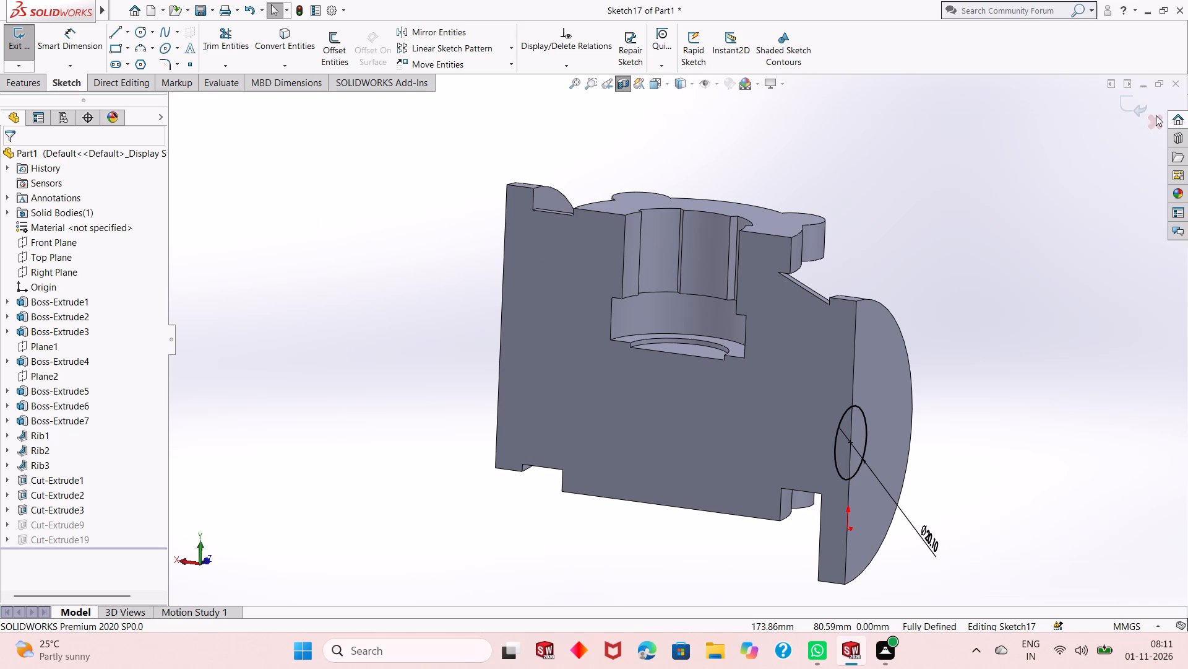
left_click(1132, 101)
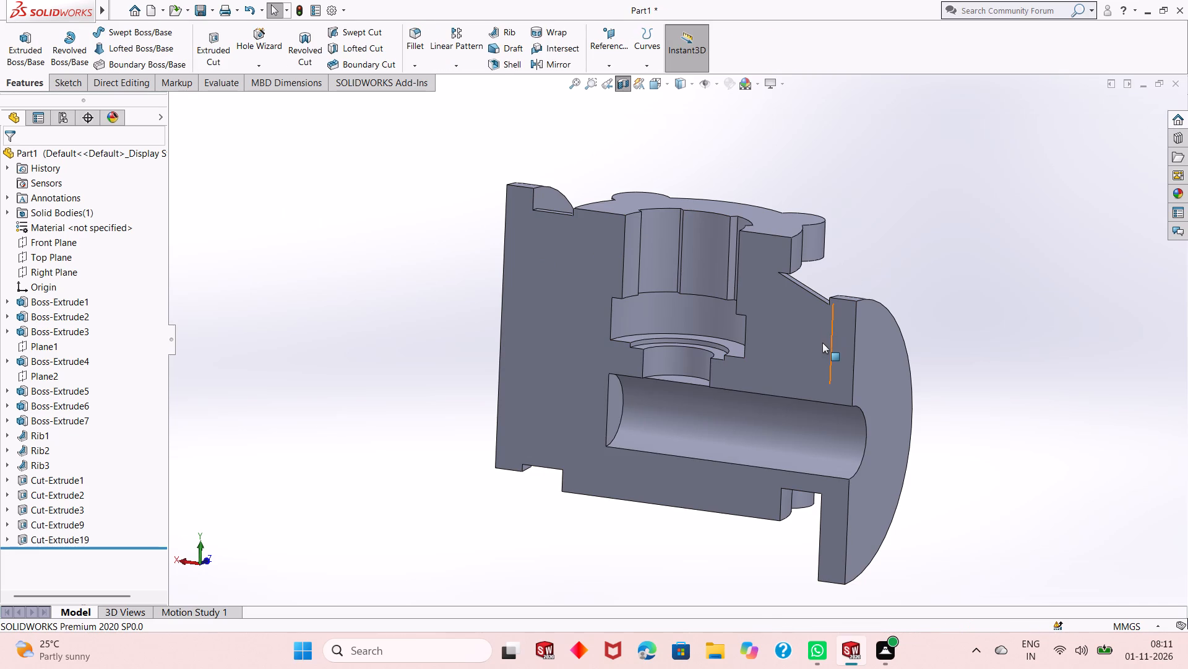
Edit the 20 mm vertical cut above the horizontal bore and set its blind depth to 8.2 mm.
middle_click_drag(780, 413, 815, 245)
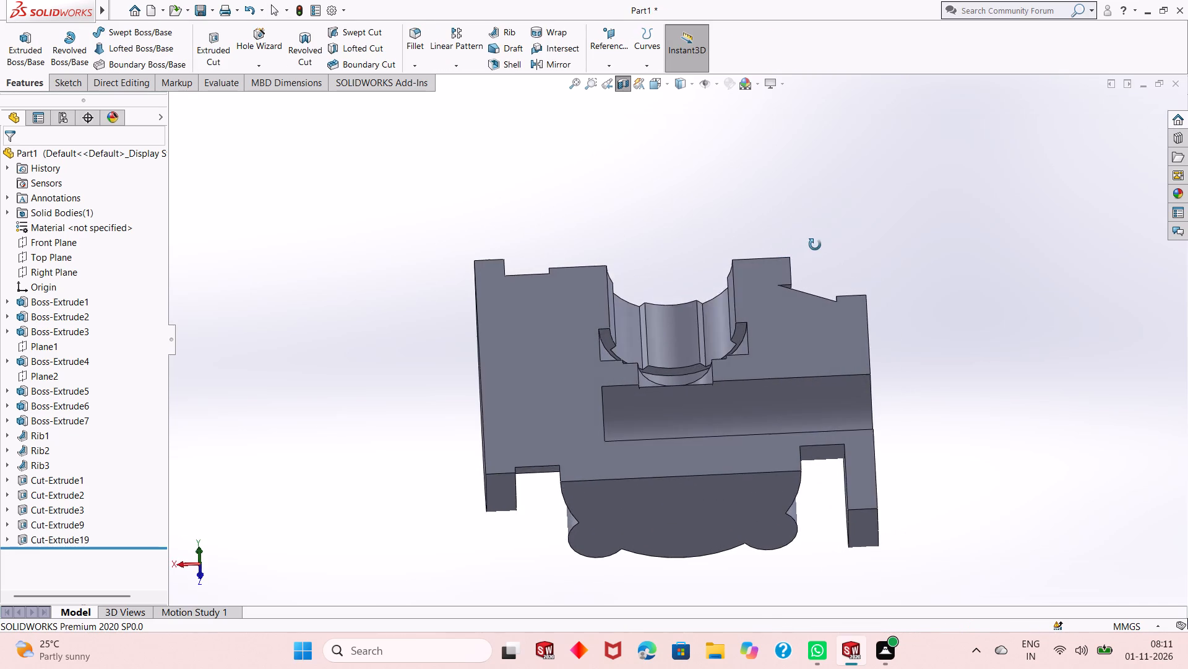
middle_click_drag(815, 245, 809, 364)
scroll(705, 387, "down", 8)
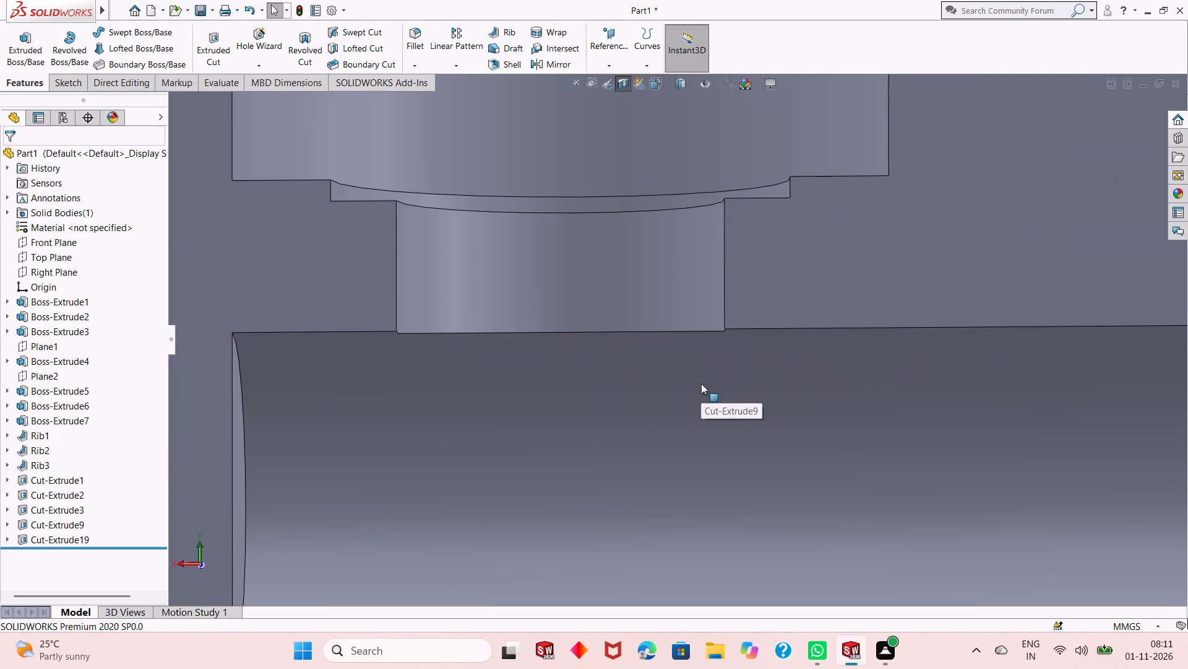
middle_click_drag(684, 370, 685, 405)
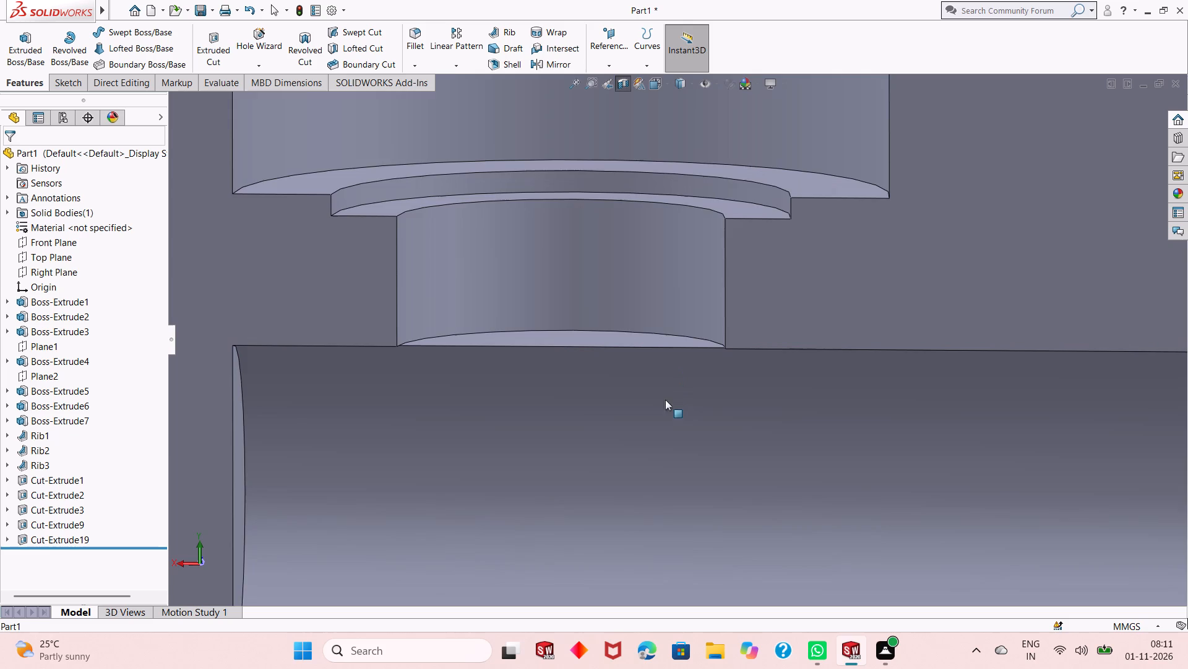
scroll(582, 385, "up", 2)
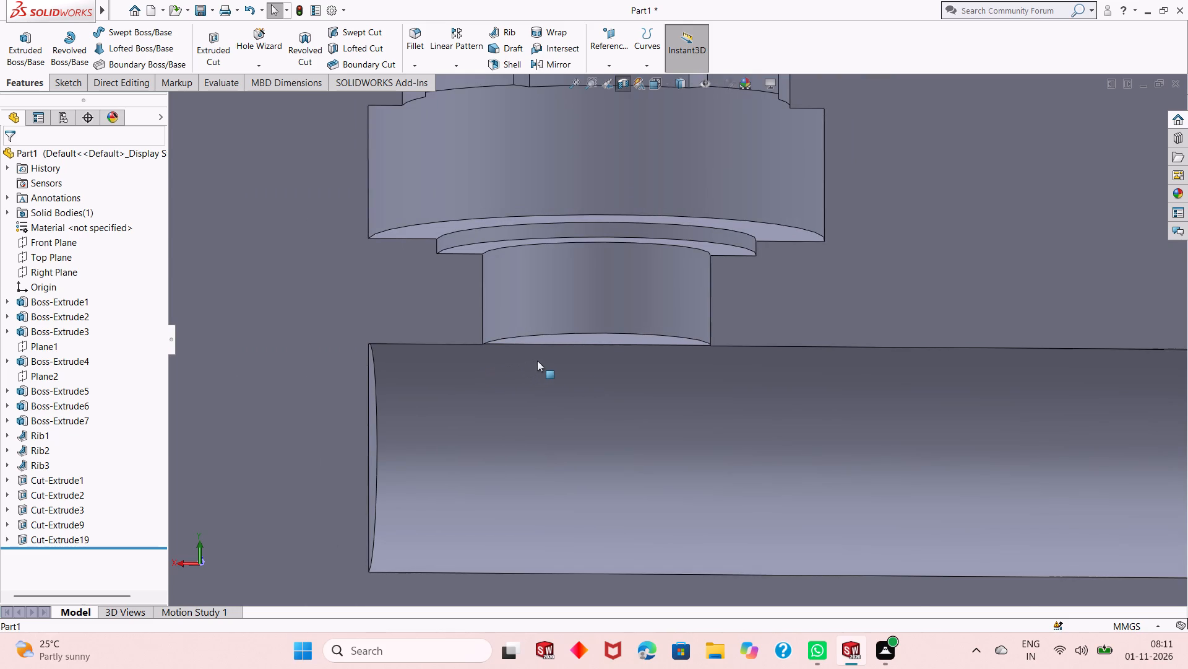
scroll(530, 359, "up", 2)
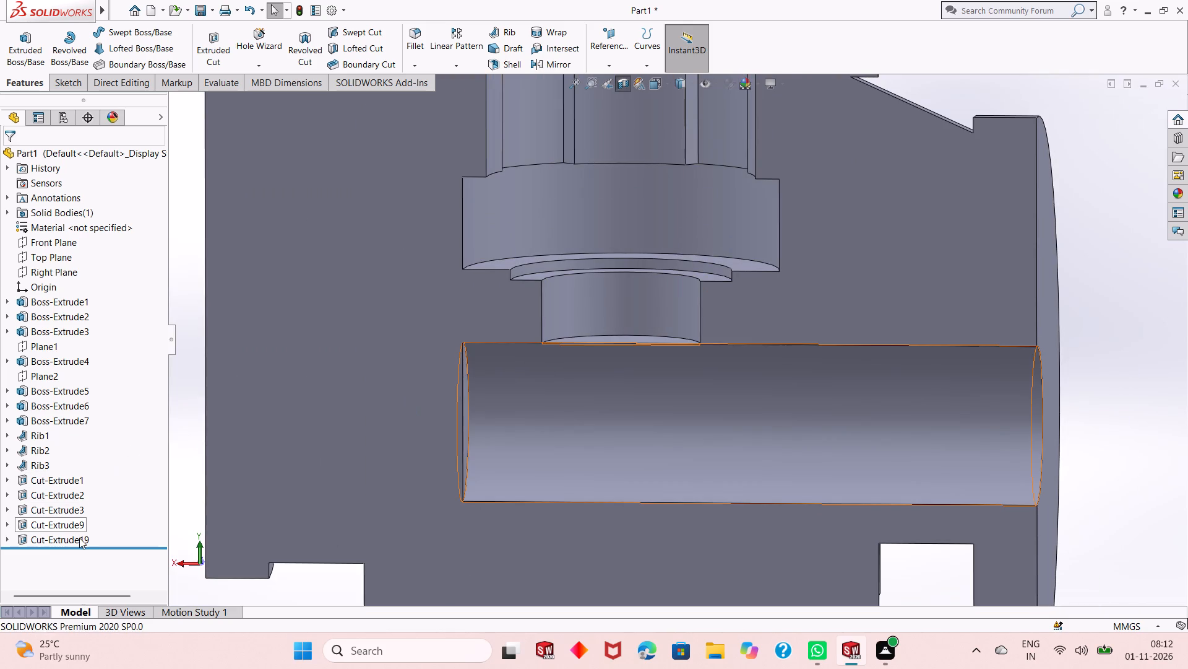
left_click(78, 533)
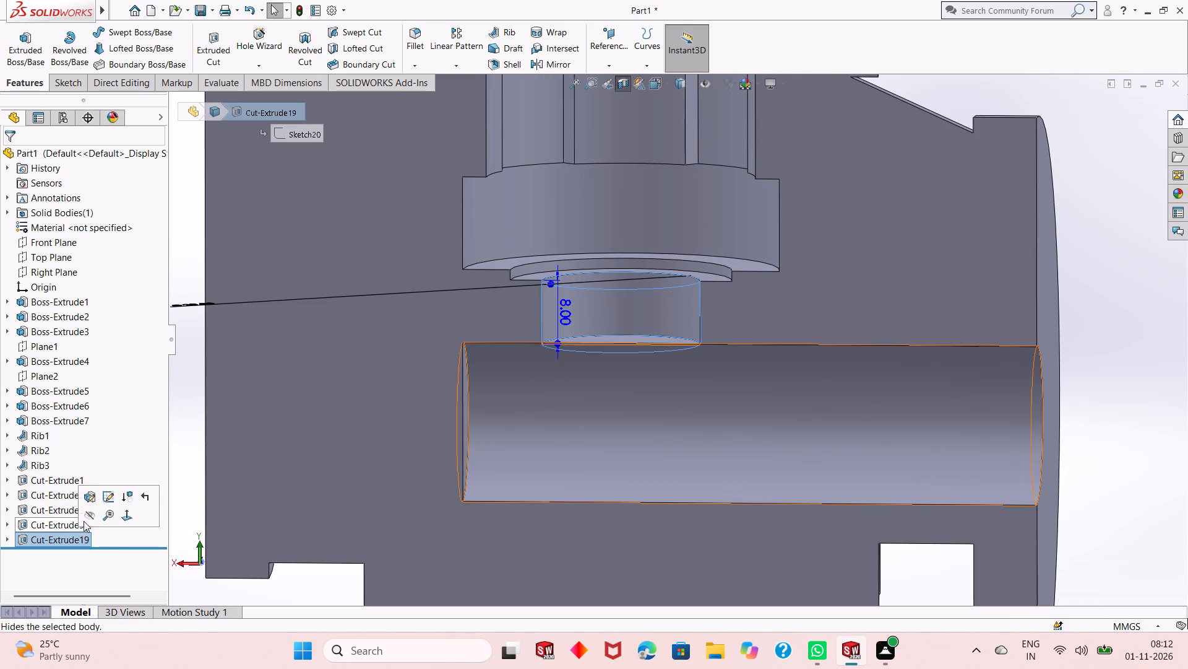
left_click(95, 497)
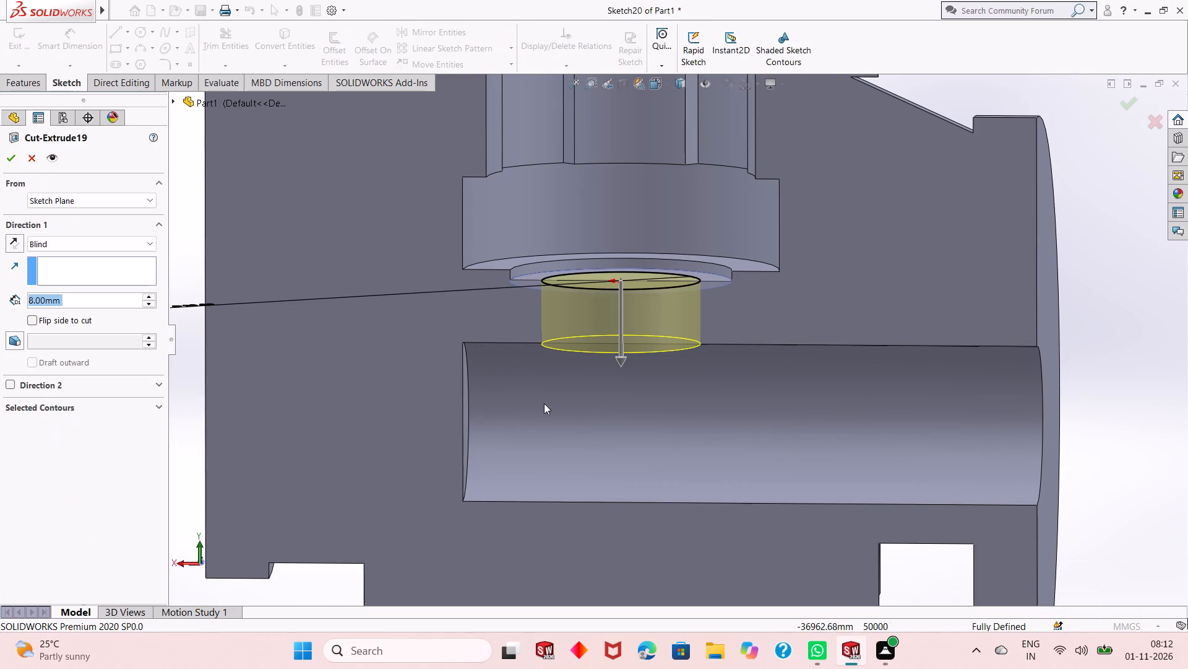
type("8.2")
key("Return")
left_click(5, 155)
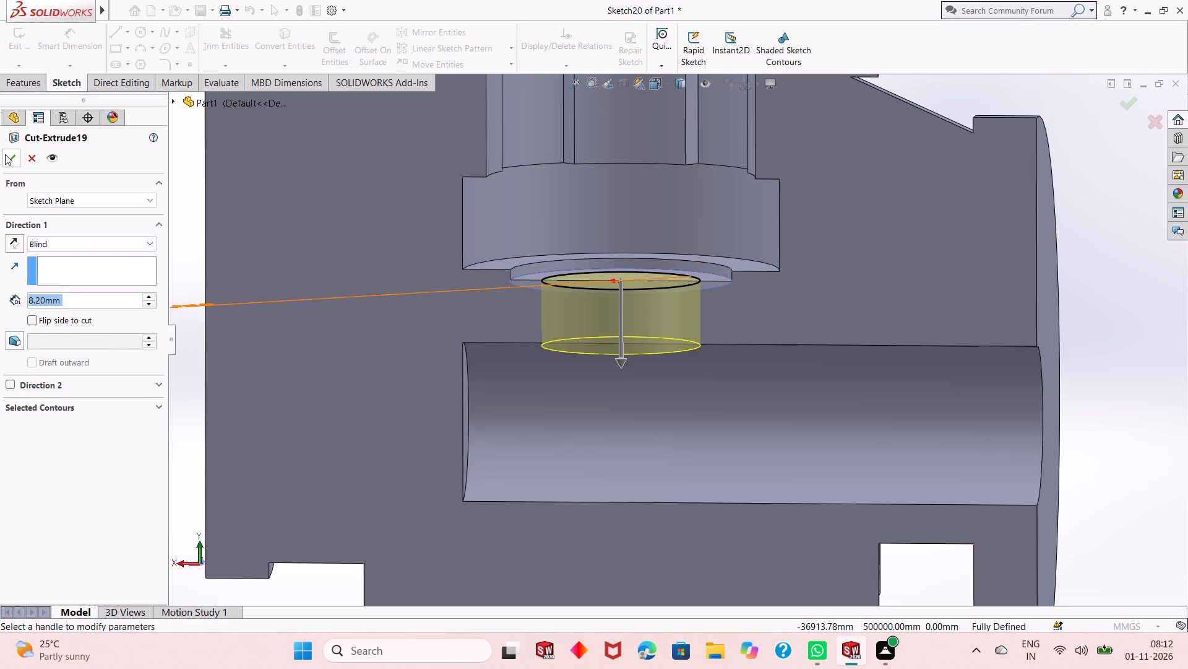
Check where the bores meet, and undo the vertical cut's 8.2 mm depth and the horizontal bore's 20.1 mm diameter changes.
middle_click_drag(664, 383, 664, 265)
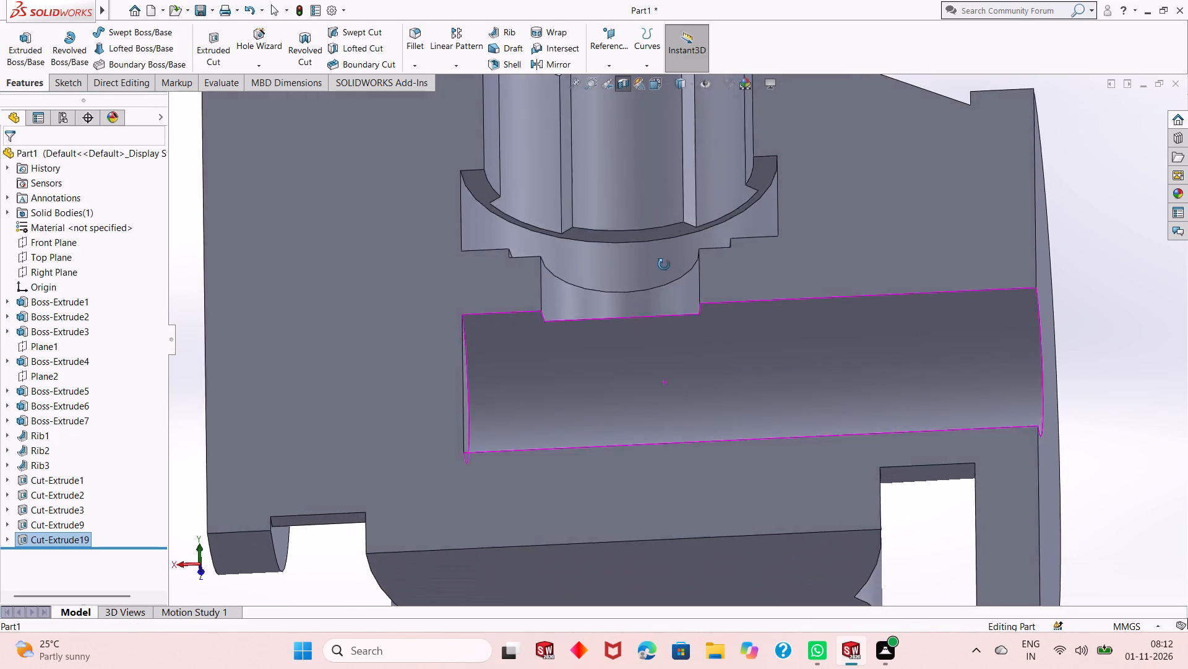
middle_click_drag(664, 265, 642, 420)
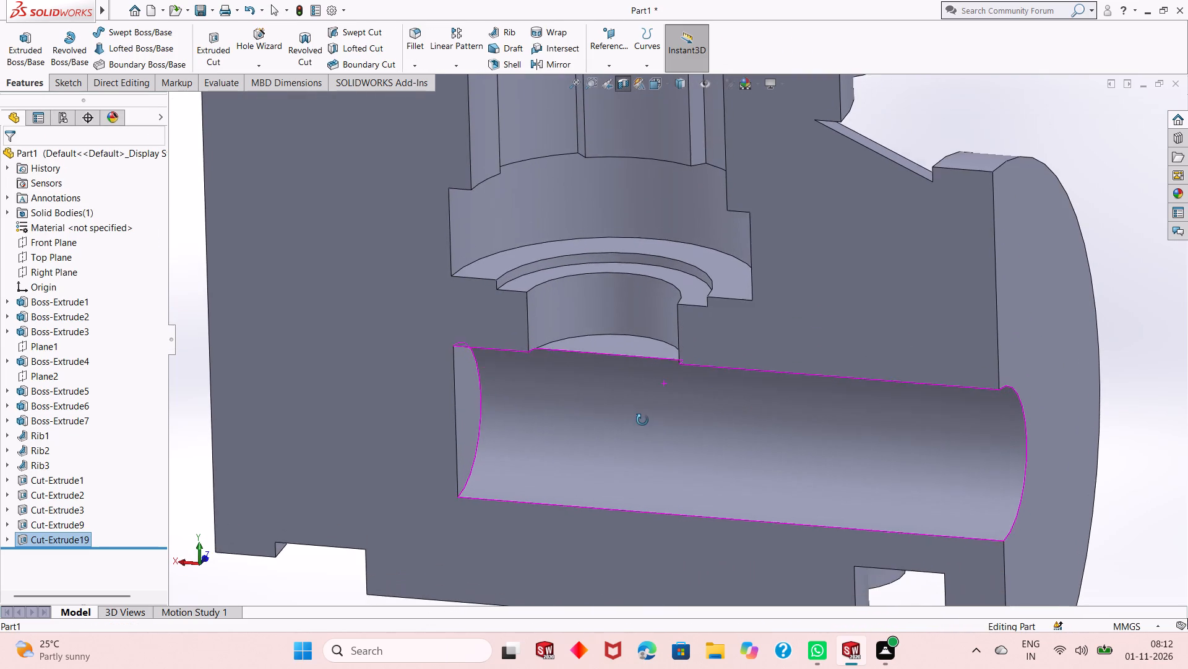
middle_click_drag(642, 420, 642, 412)
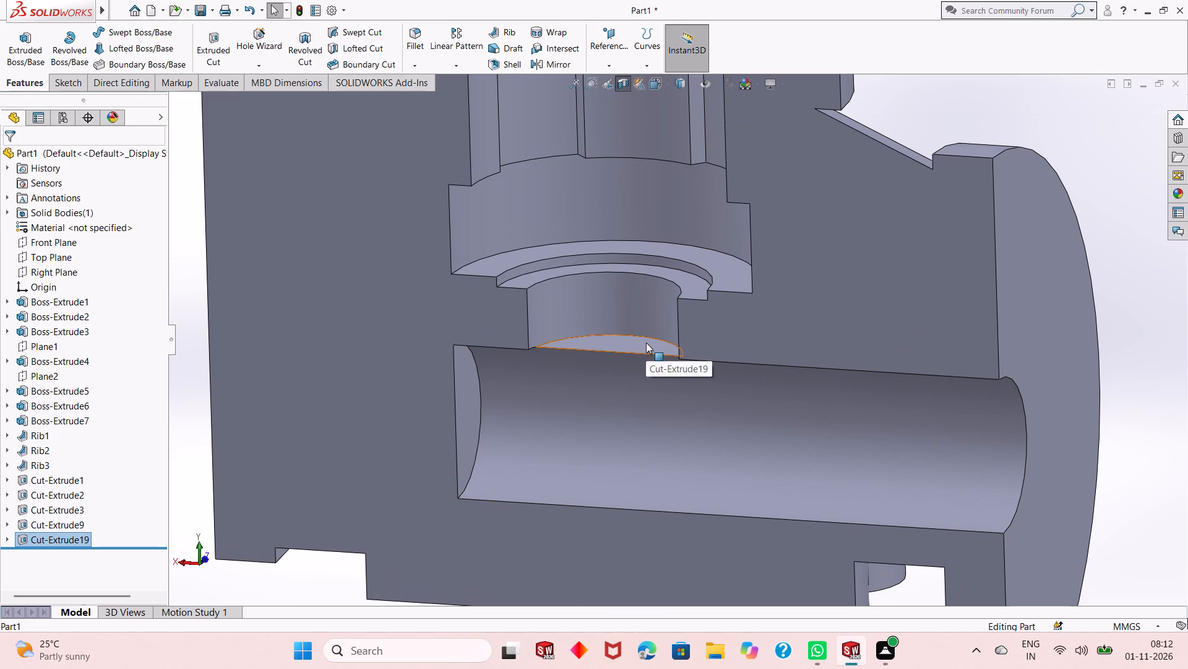
key("ctrl+z")
key("ctrl+z")
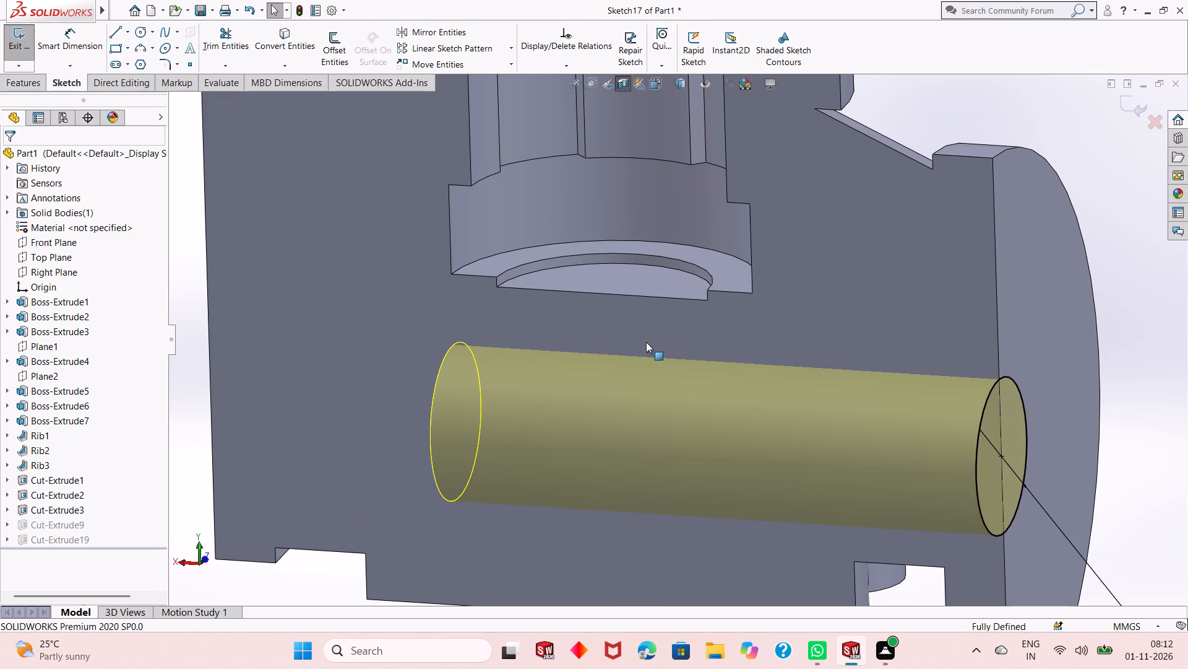
key("ctrl+z")
key("ctrl+z")
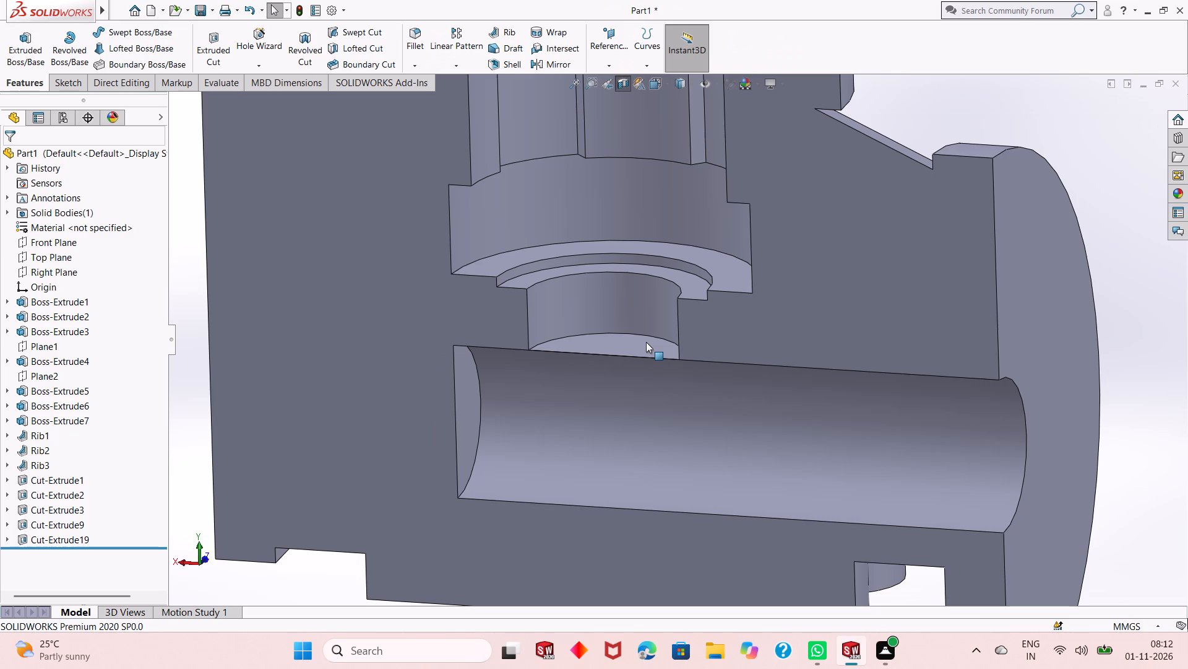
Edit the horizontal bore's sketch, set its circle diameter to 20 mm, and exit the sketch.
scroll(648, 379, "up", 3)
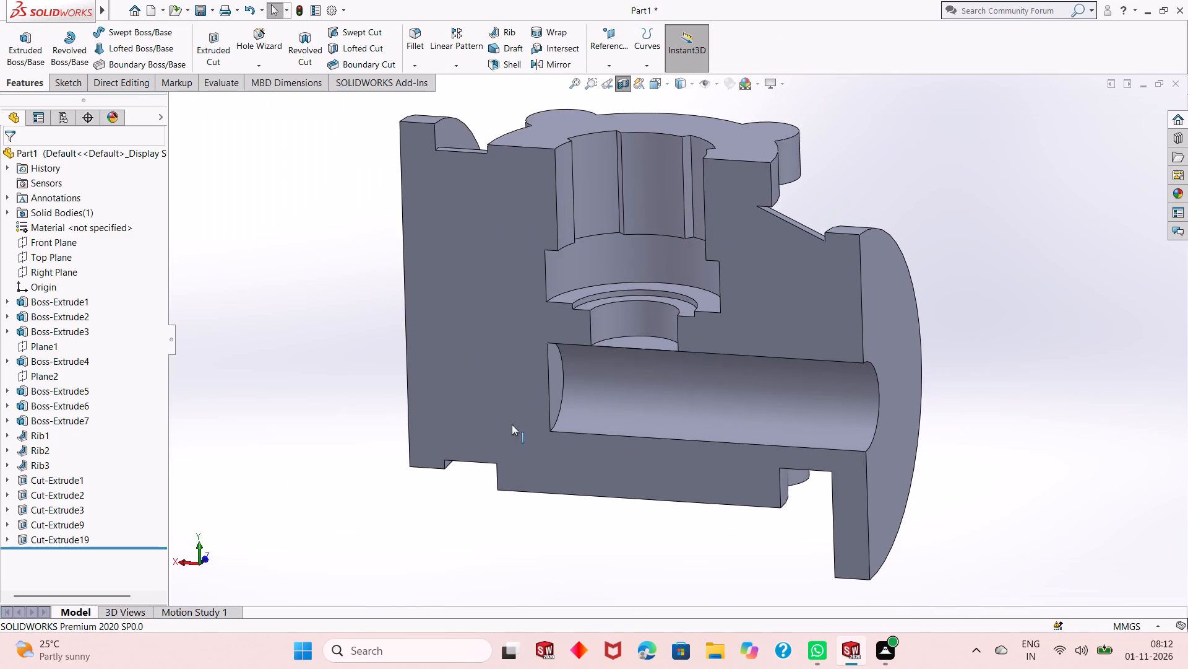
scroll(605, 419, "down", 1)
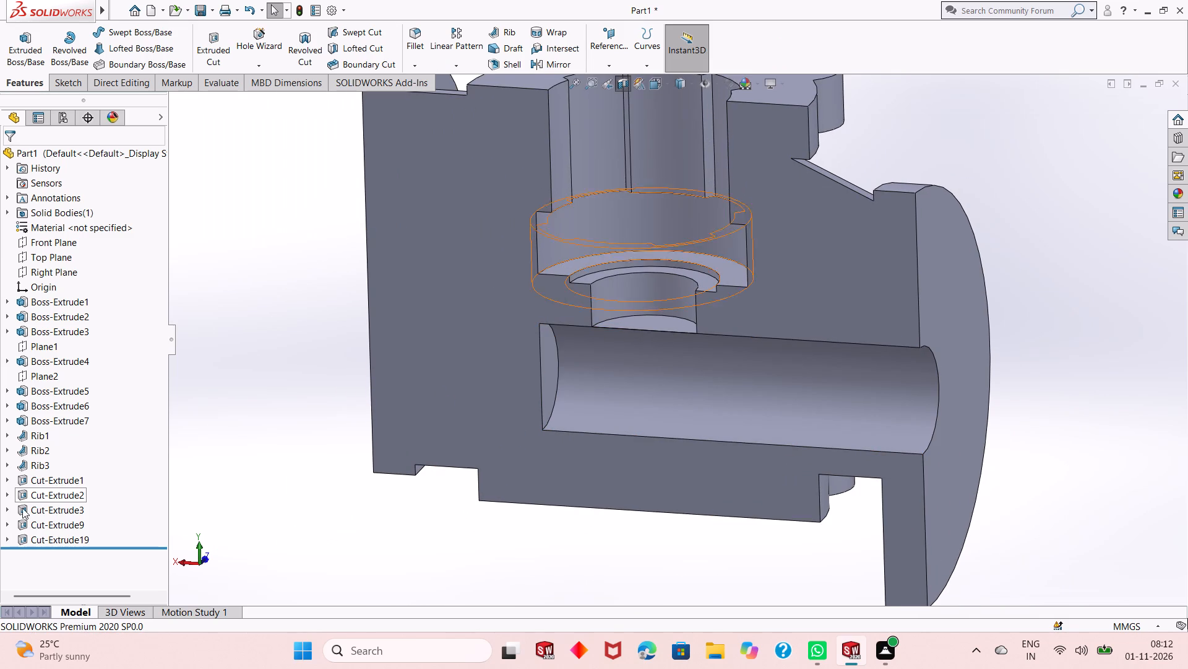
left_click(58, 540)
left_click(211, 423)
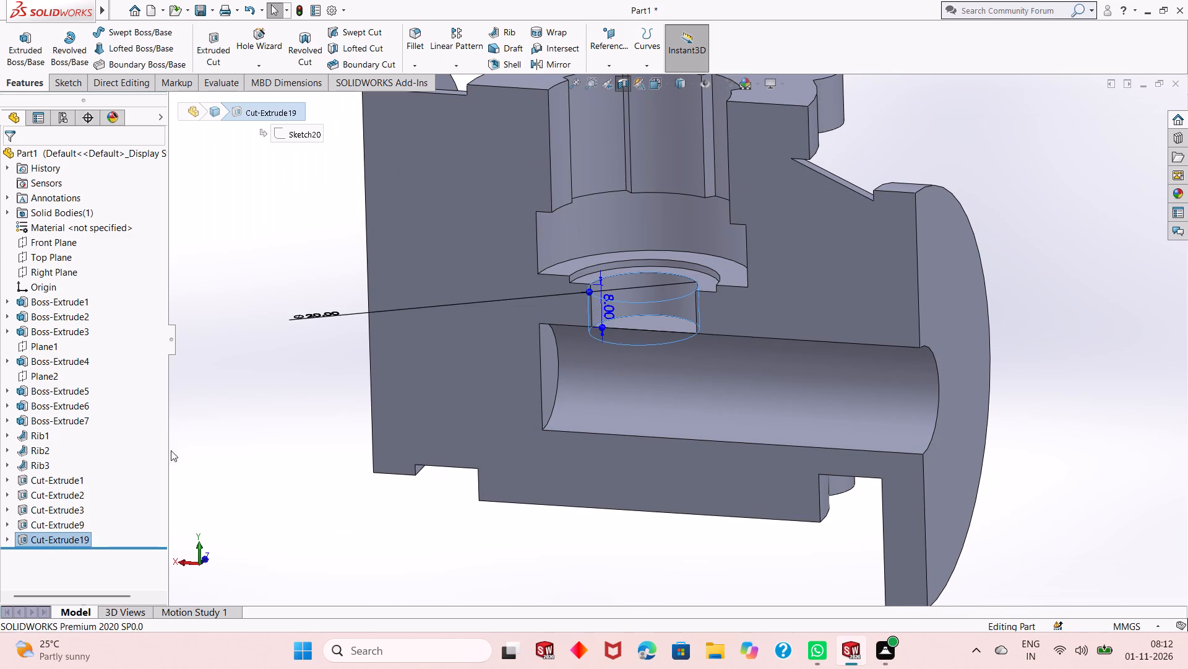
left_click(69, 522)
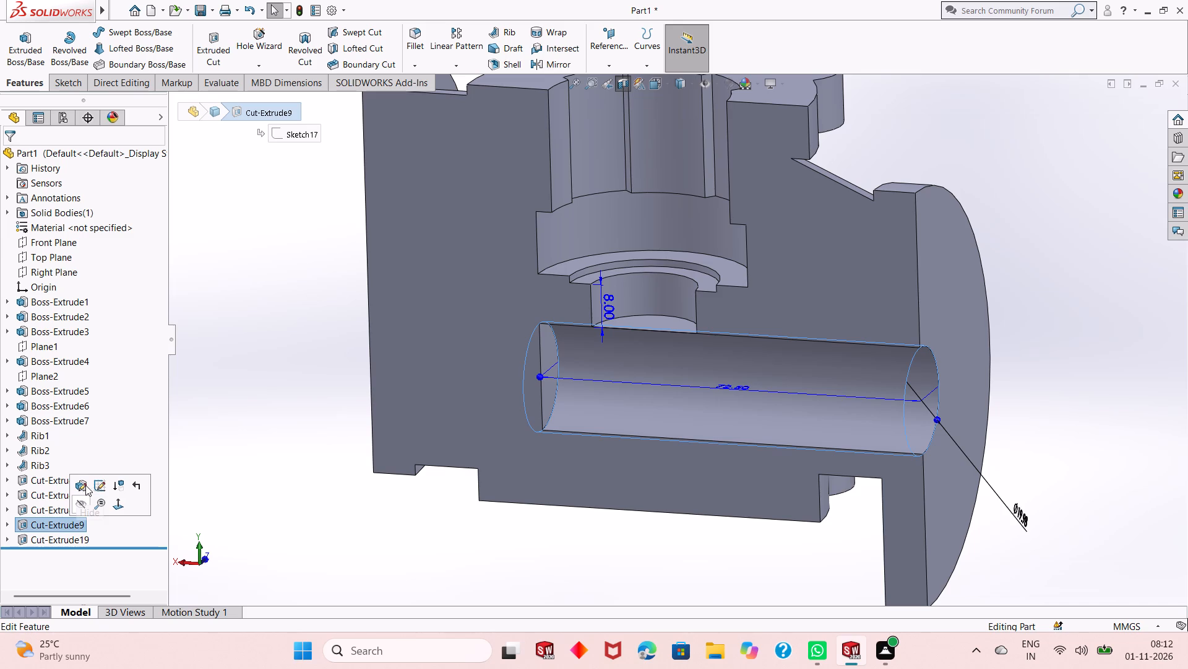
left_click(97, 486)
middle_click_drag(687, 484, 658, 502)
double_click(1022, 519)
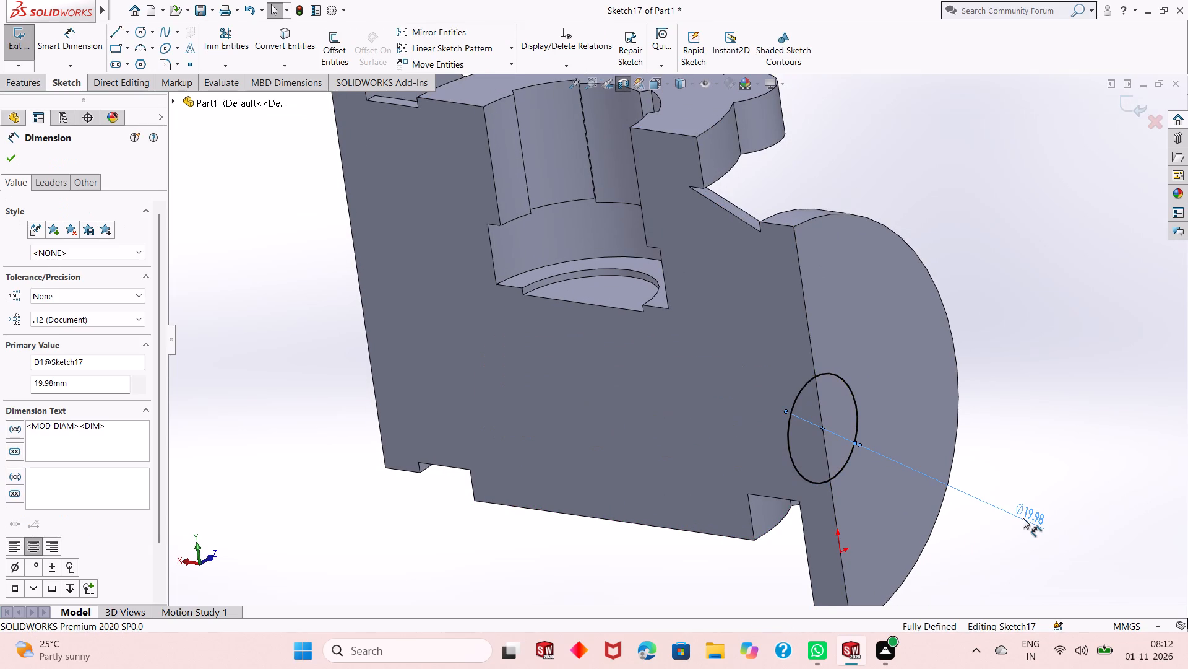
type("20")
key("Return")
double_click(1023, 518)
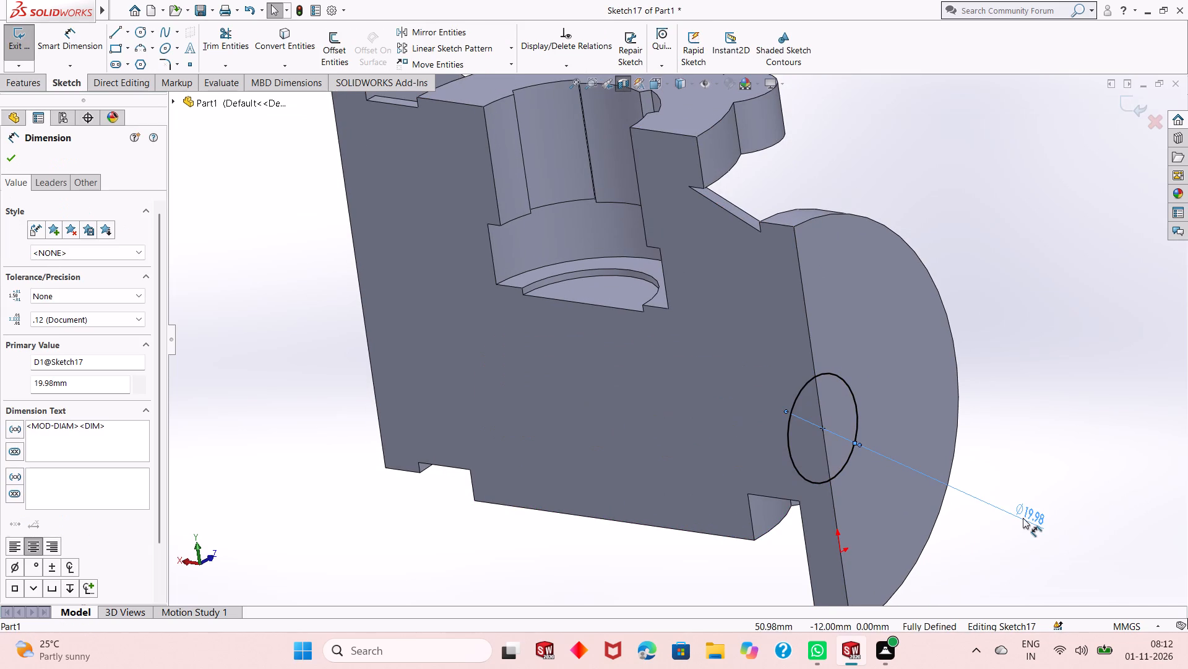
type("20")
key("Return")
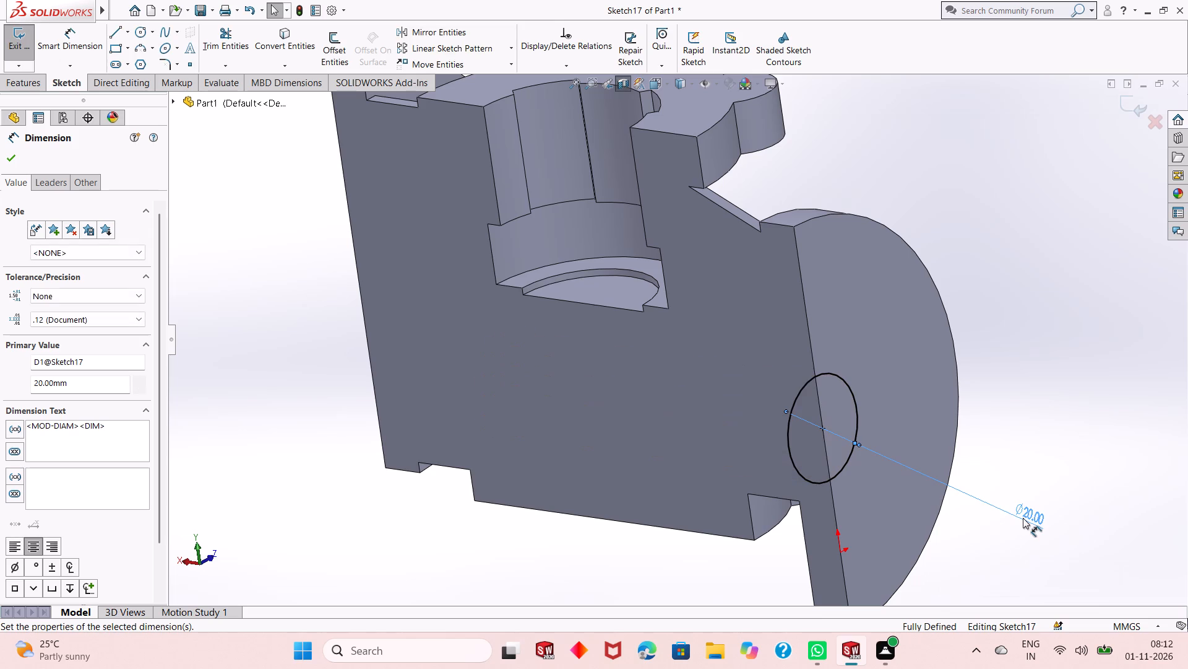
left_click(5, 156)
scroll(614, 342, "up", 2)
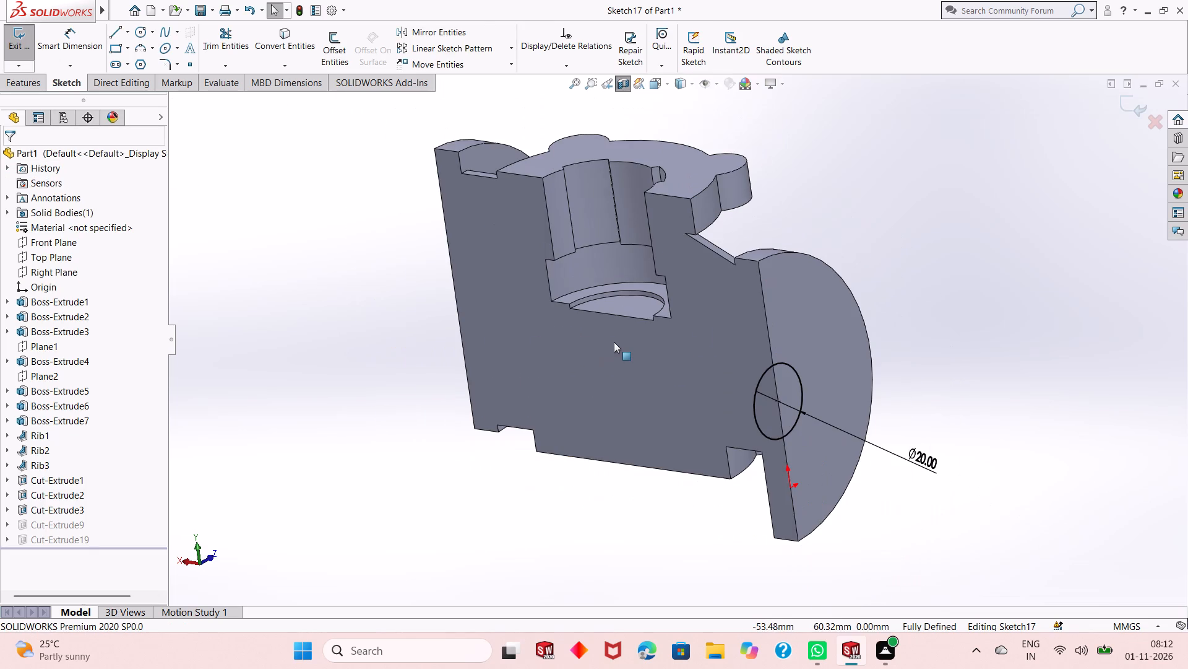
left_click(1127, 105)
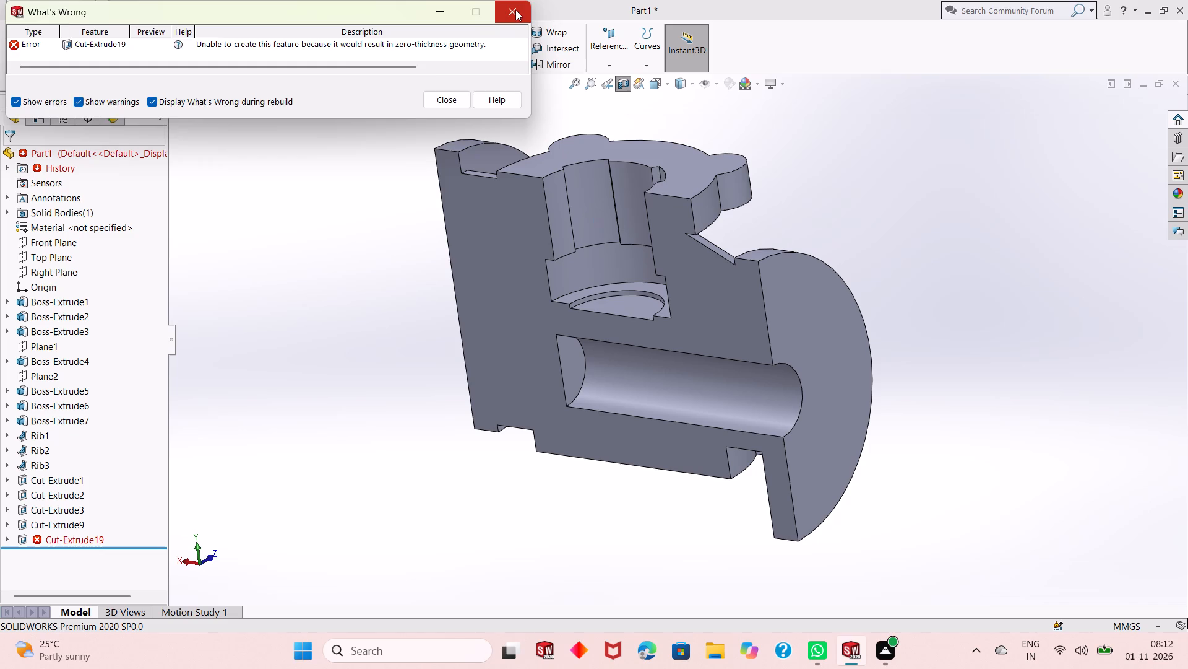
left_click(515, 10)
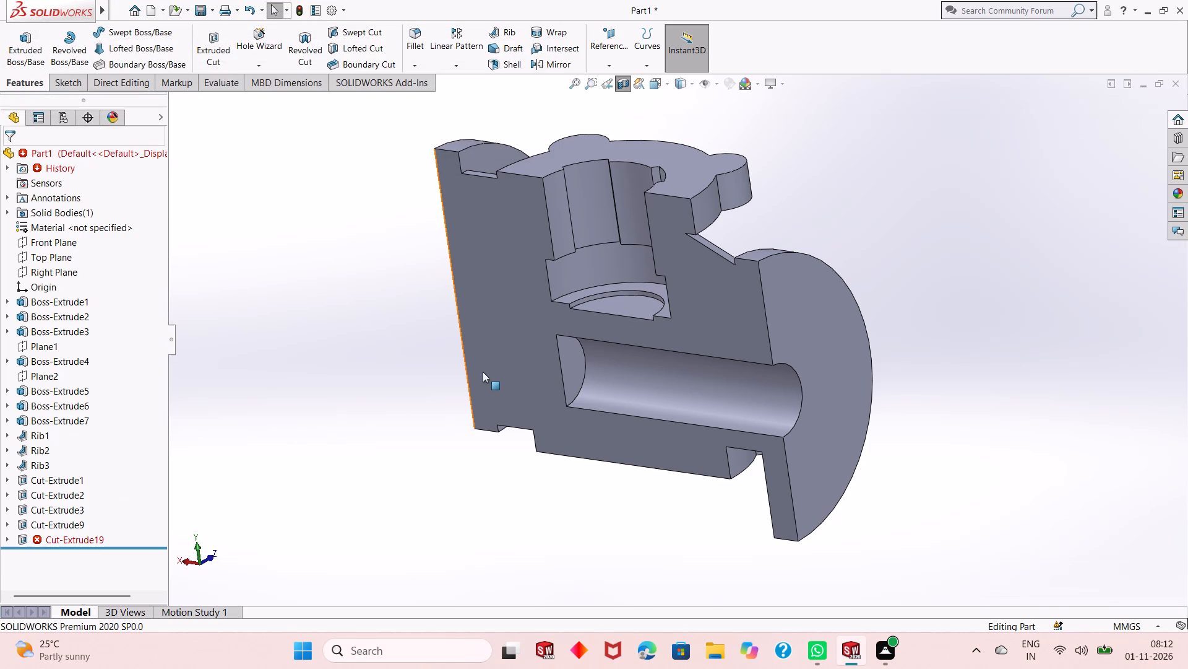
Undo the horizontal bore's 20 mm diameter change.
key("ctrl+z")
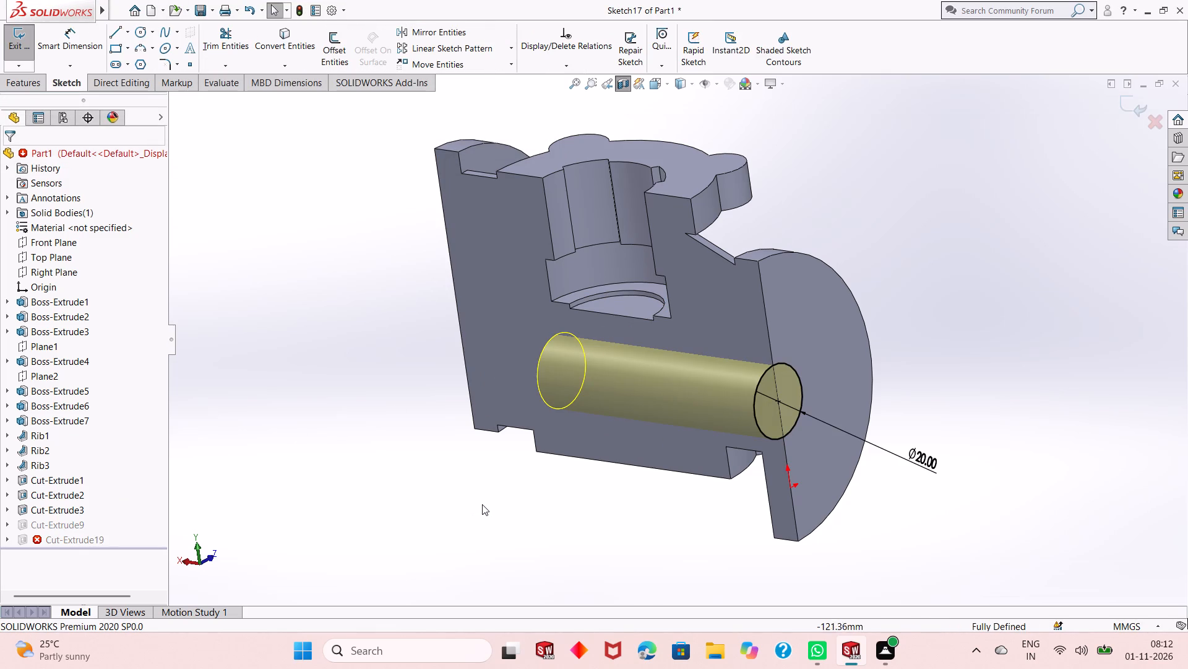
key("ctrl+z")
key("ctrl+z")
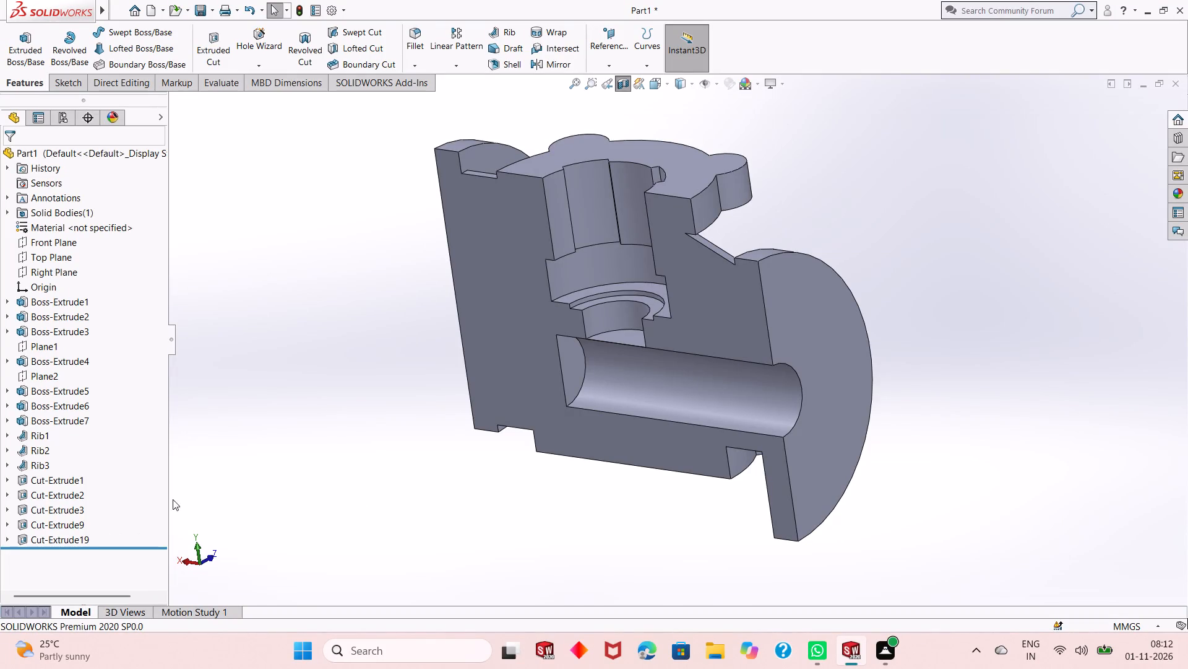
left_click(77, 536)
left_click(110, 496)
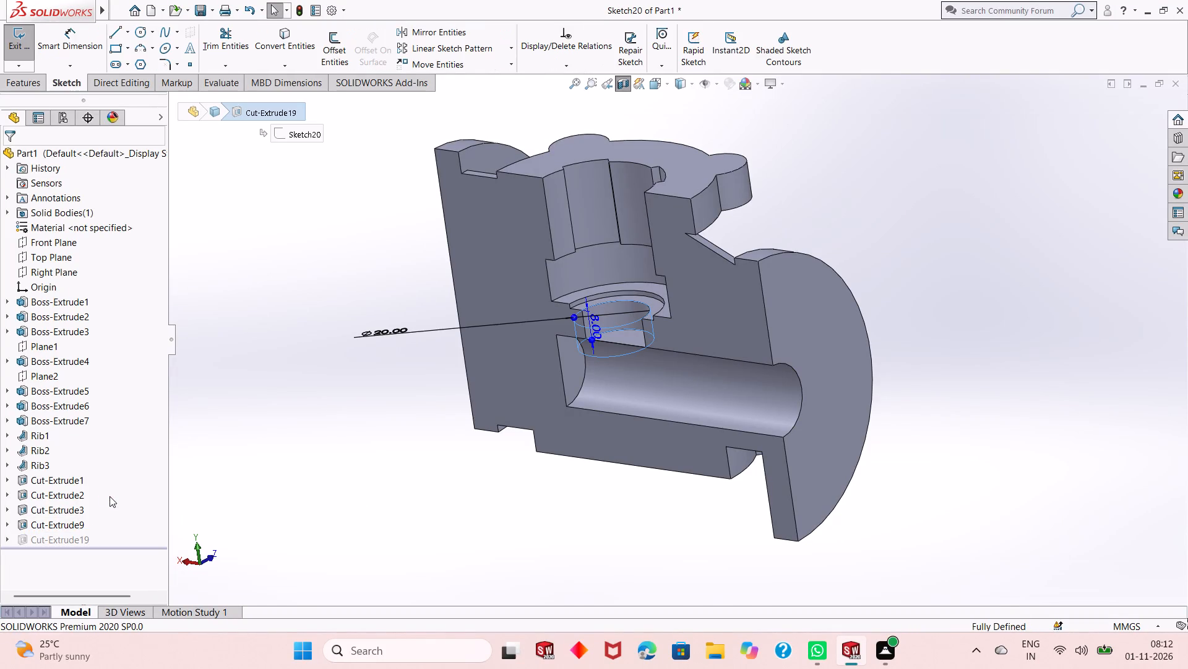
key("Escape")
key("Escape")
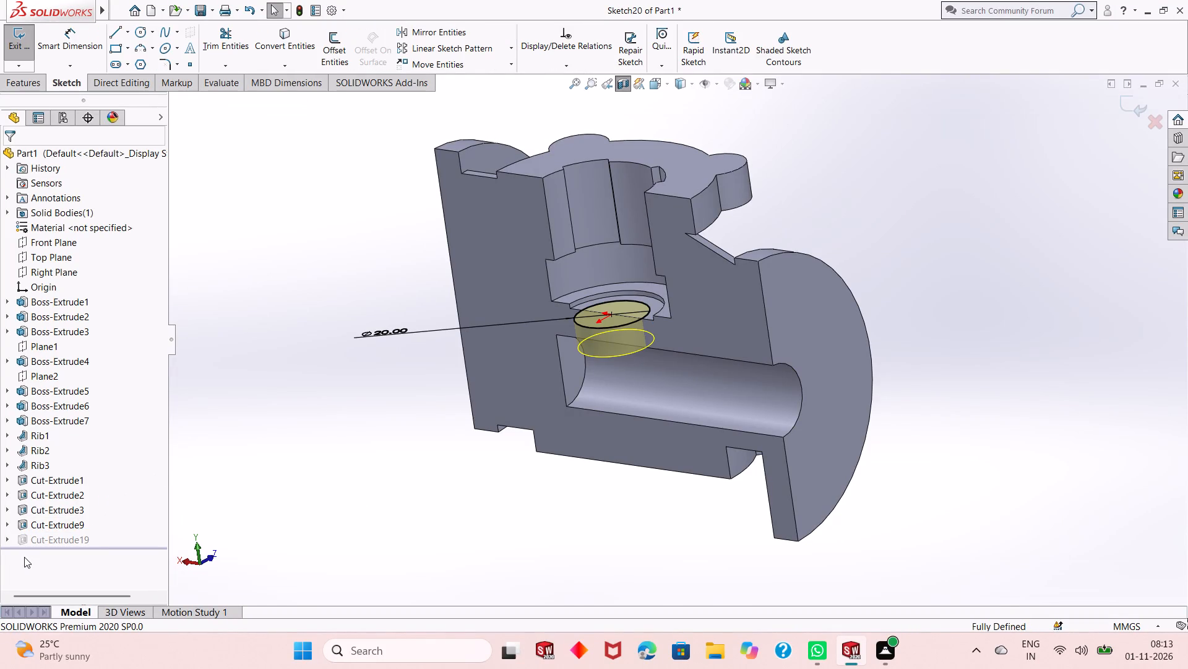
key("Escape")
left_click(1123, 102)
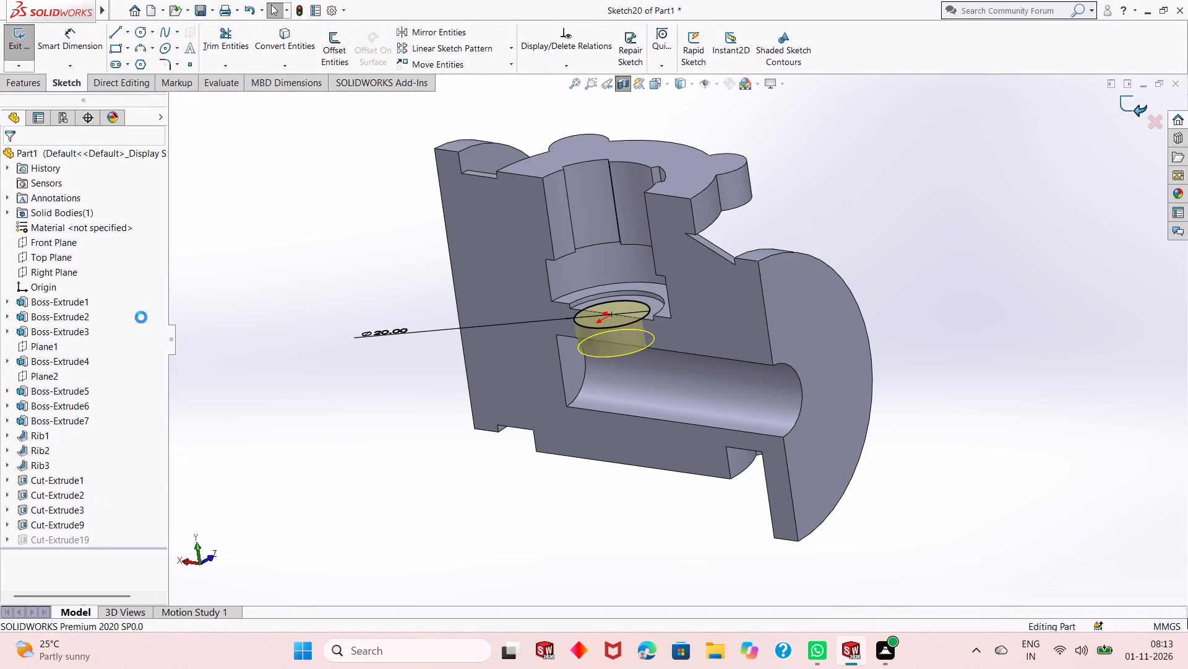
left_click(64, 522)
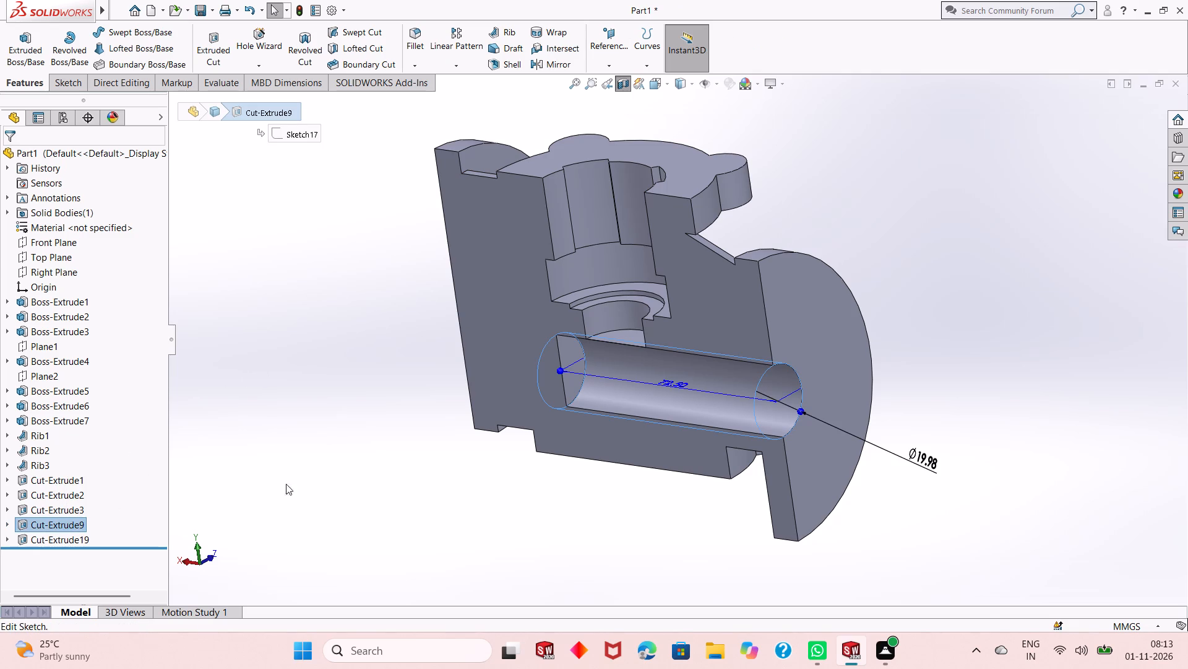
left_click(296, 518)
Edit the 20 mm vertical cut and set its blind depth to 7.99 mm.
left_click(79, 538)
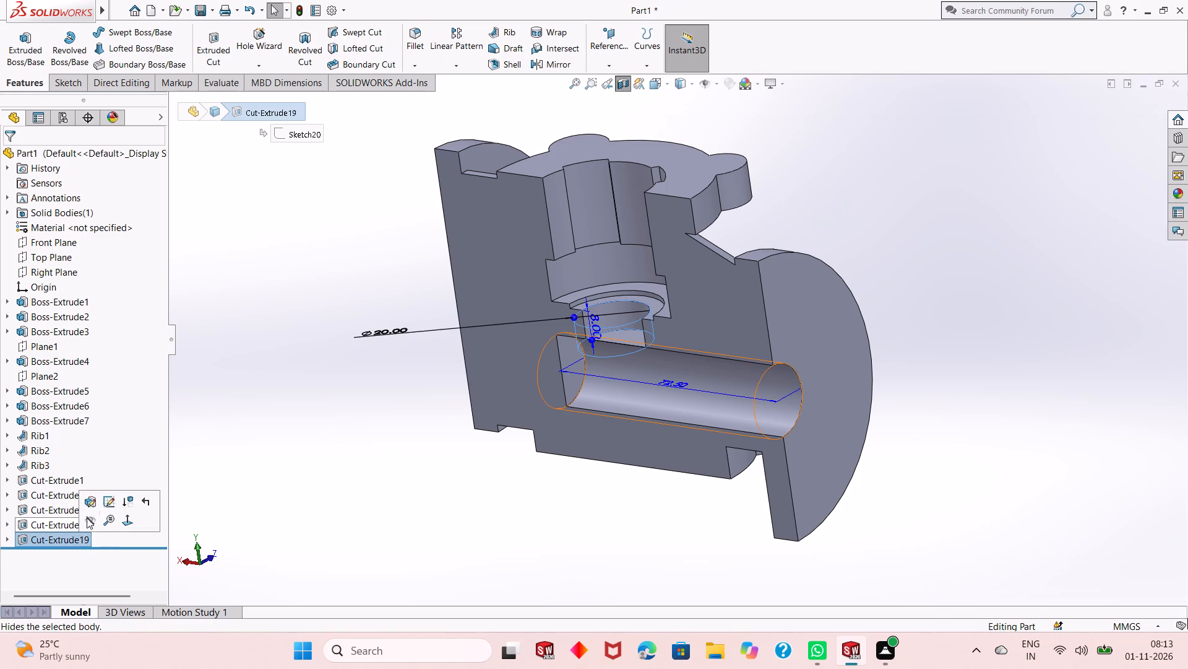
left_click(95, 499)
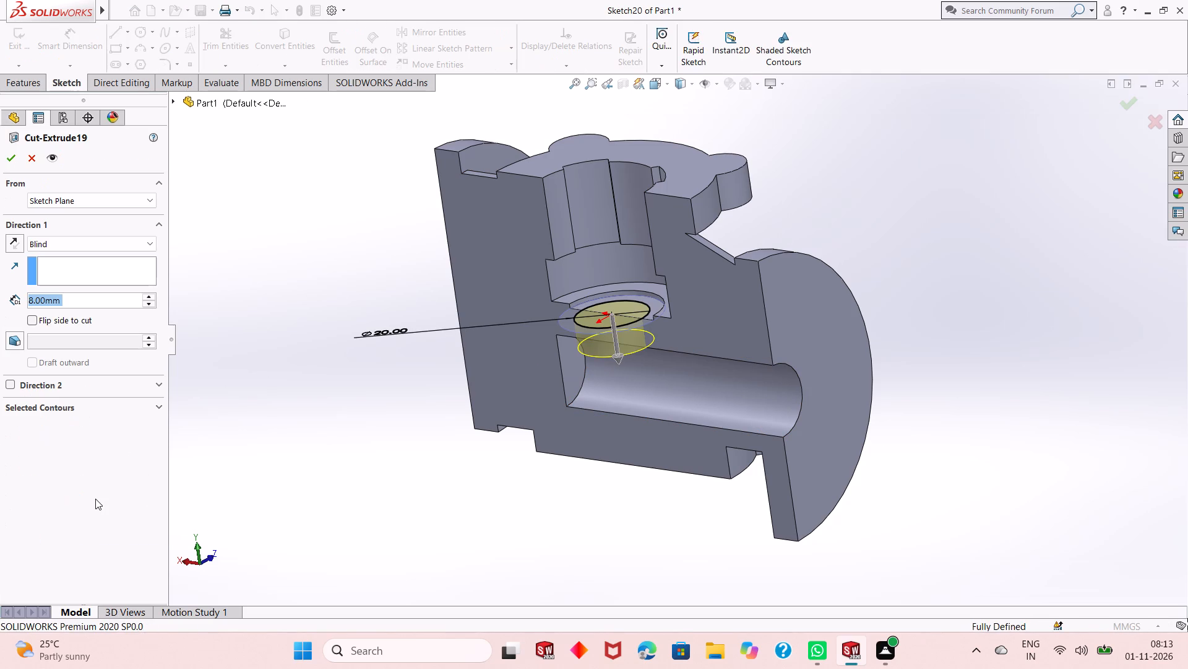
type("7.99")
key("Return")
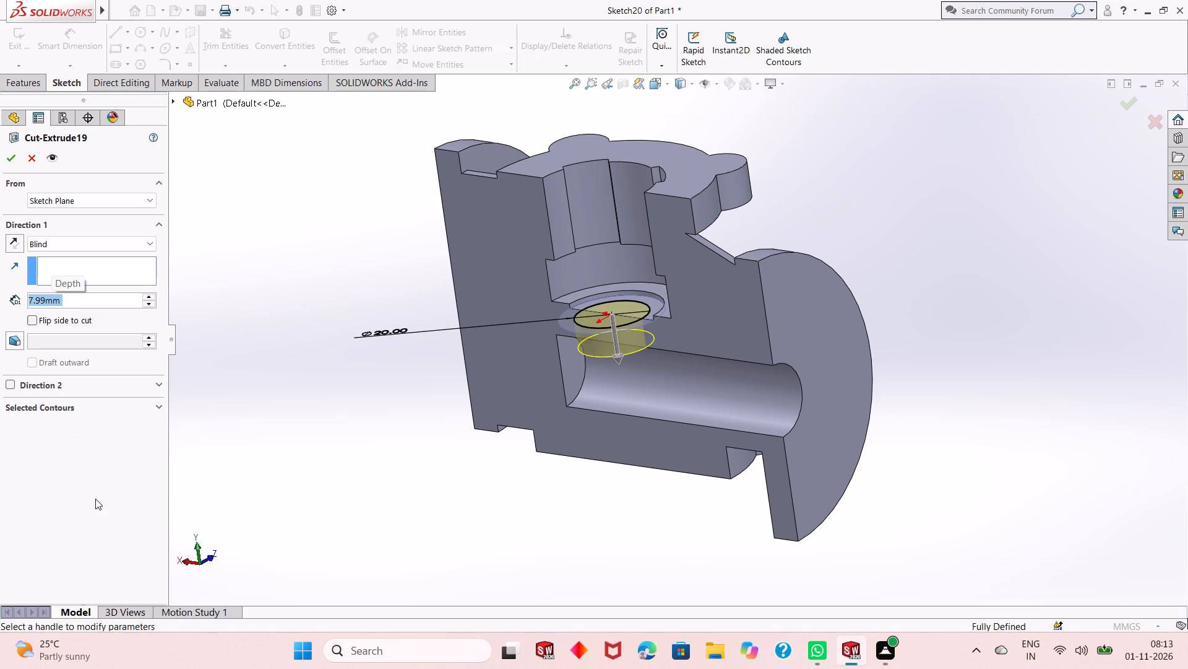
left_click(8, 159)
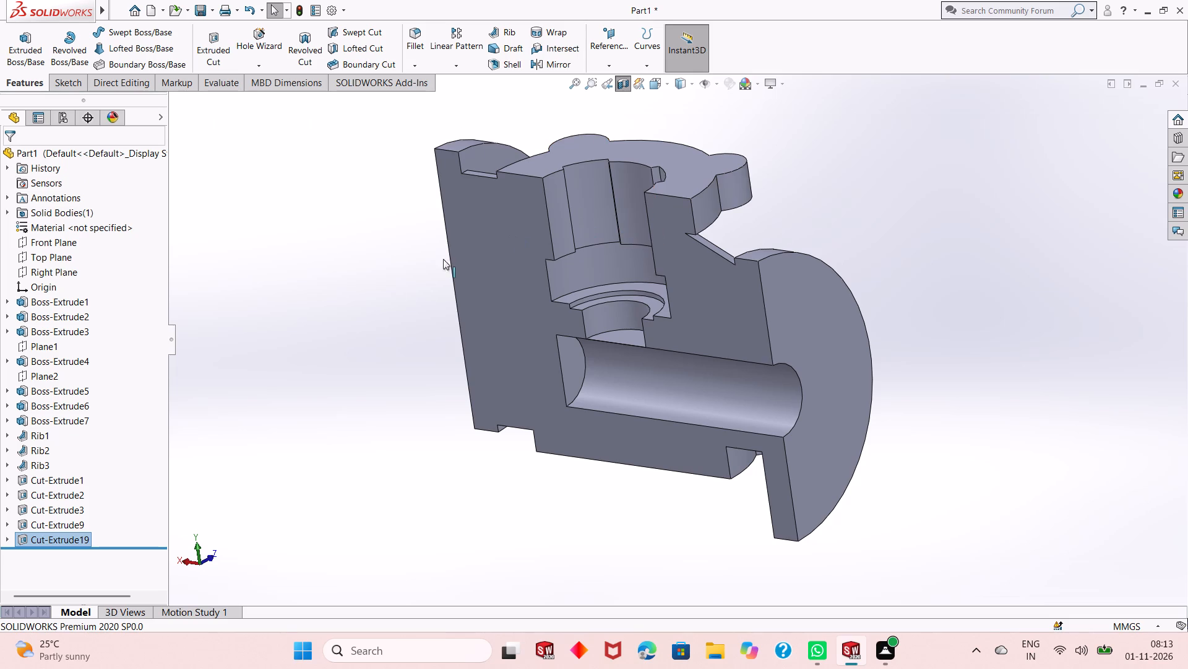
left_click(306, 405)
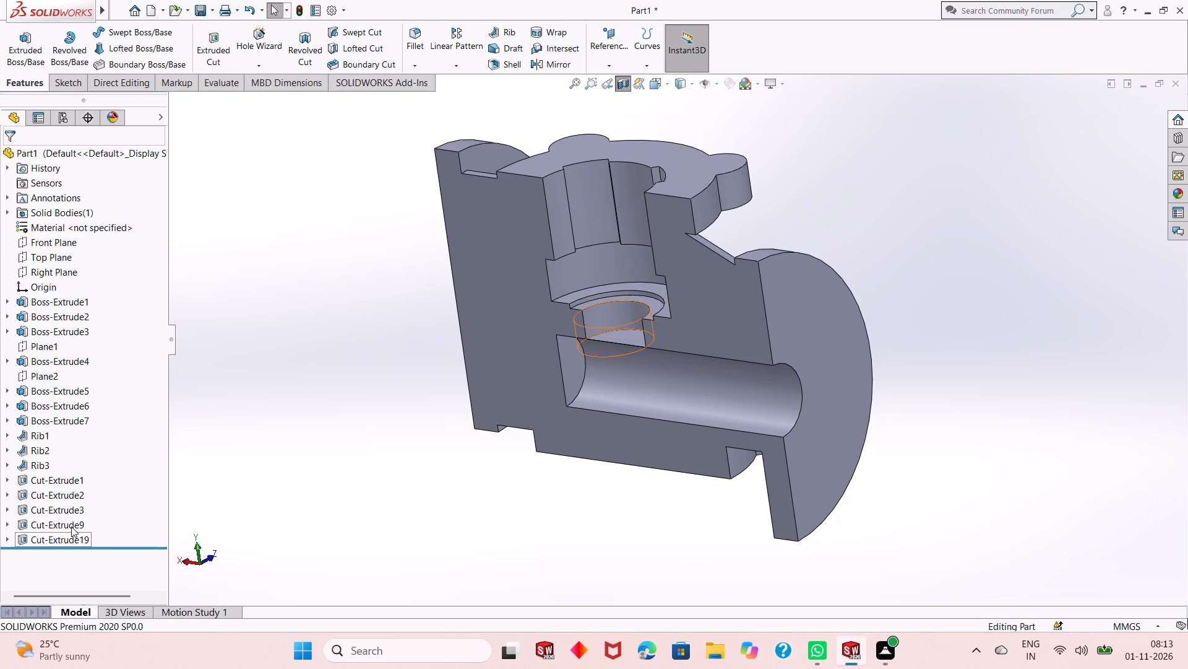
Edit the horizontal bore's sketch, set its circle diameter to 20 mm, and exit the sketch.
left_click(71, 527)
left_click(100, 493)
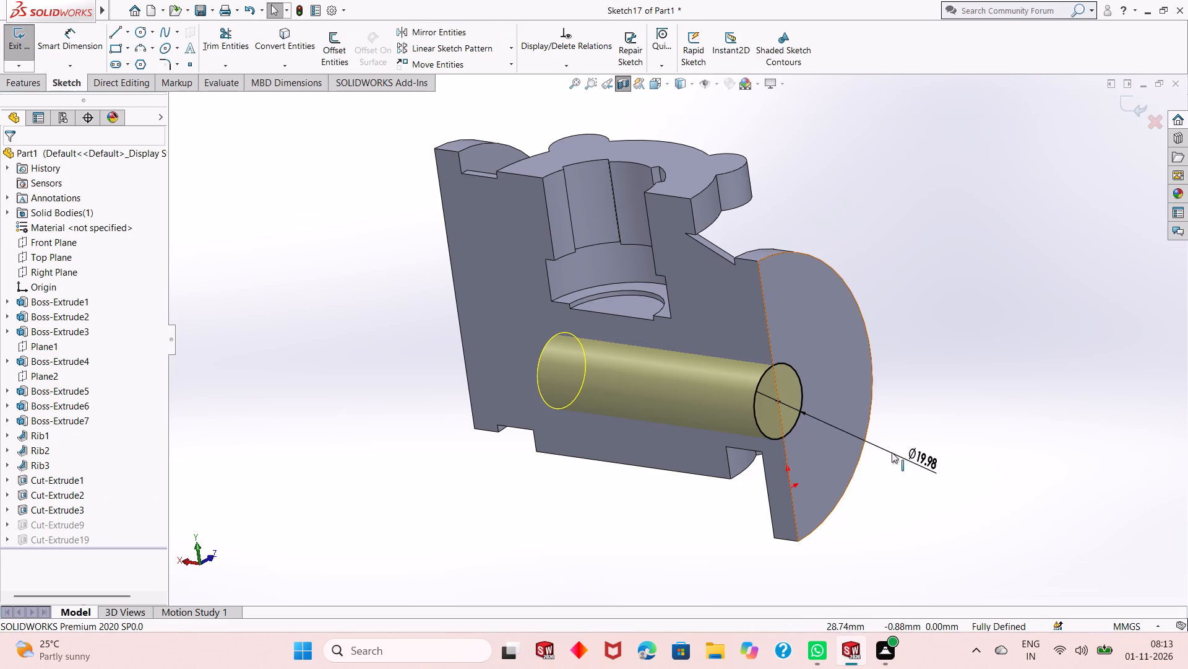
double_click(931, 461)
type("20")
key("Return")
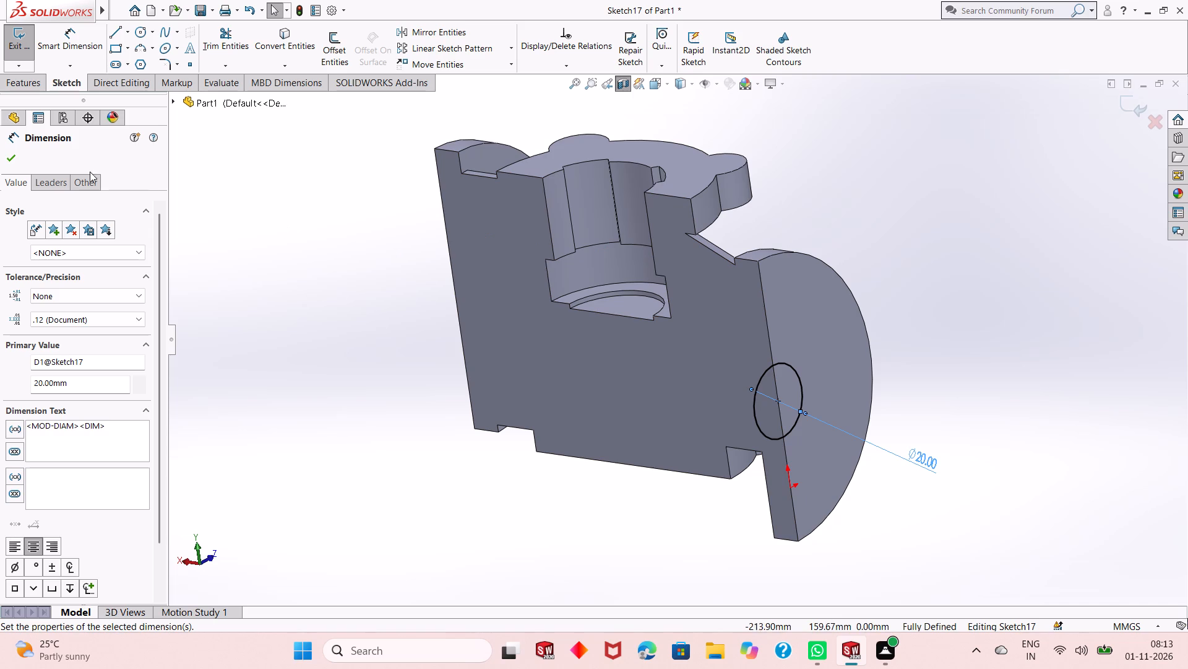
left_click(7, 157)
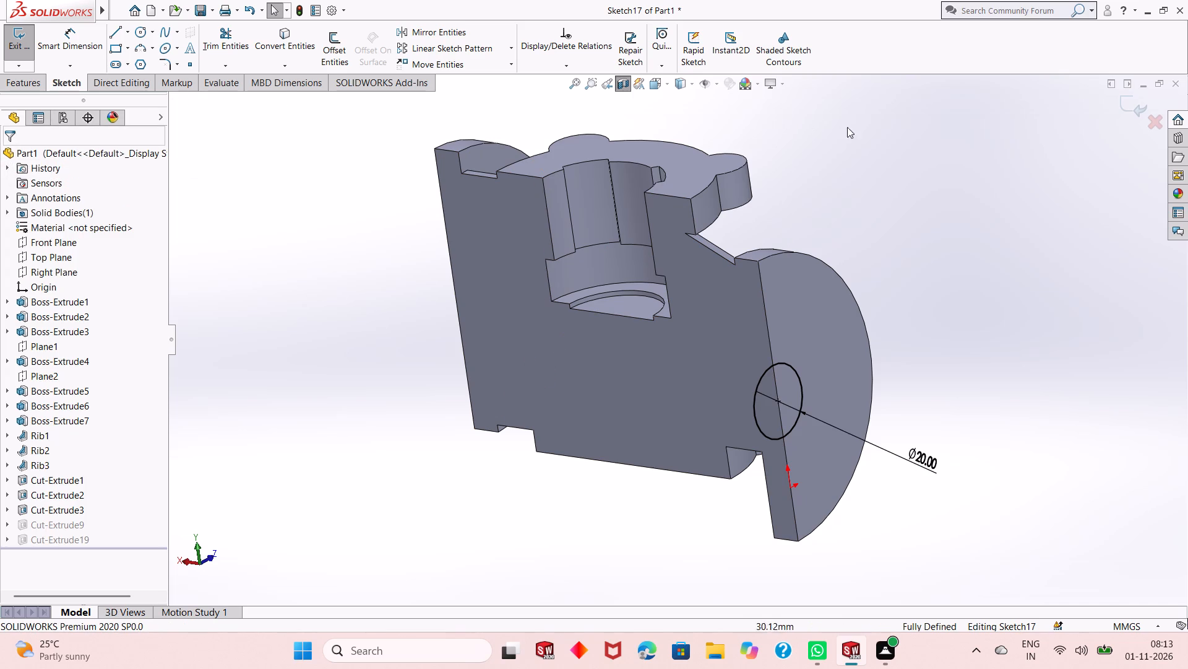
left_click(1127, 105)
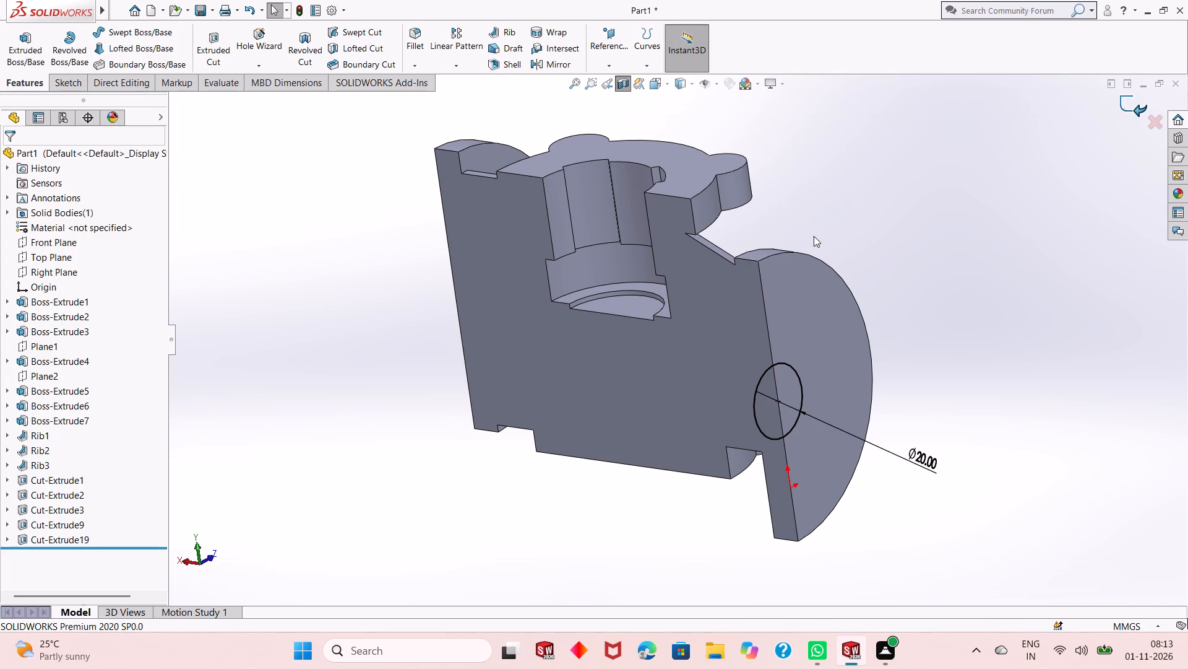
Start a sketch on the underside face of the lower lobed flange and draw a circle about 17.9 mm in diameter centred on the origin.
middle_click_drag(713, 280, 772, 168)
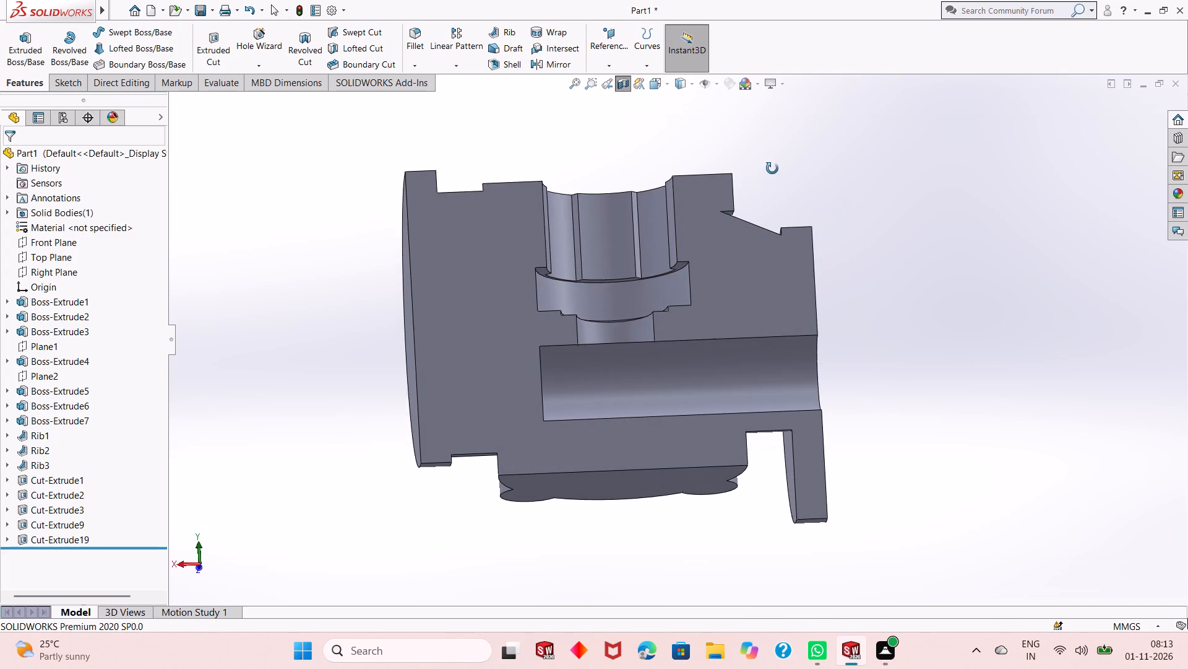
middle_click_drag(772, 168, 766, 183)
scroll(720, 302, "up", 1)
middle_click_drag(695, 425, 691, 246)
left_click(632, 411)
left_click(686, 379)
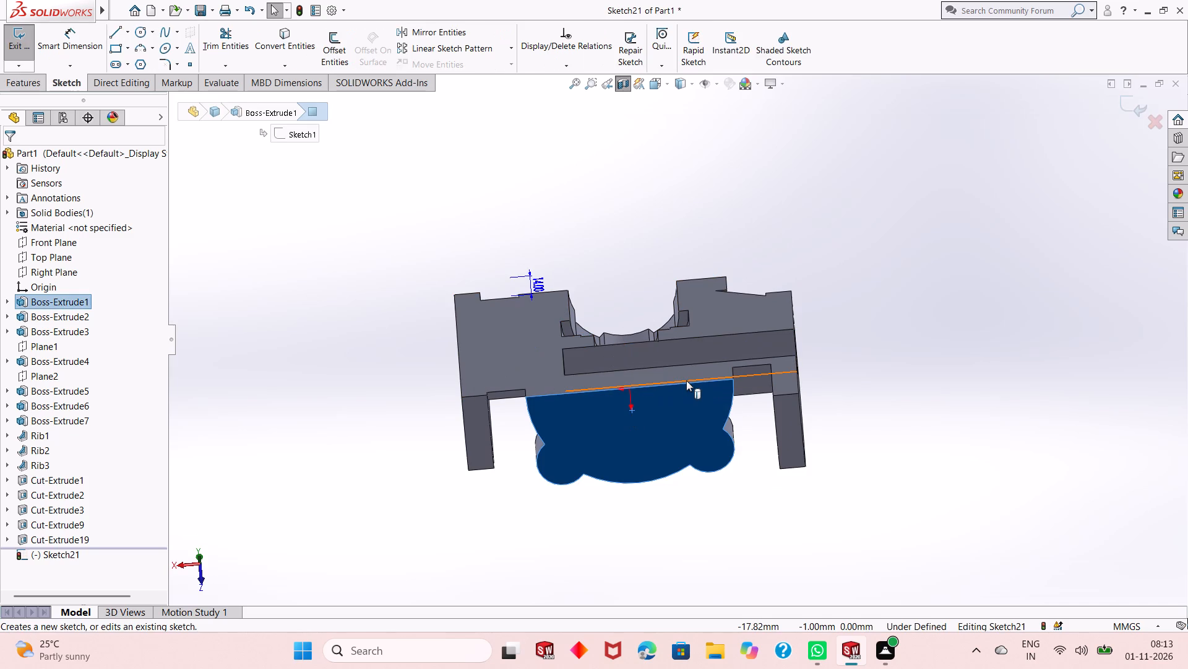
key("ctrl+8")
left_click(686, 381)
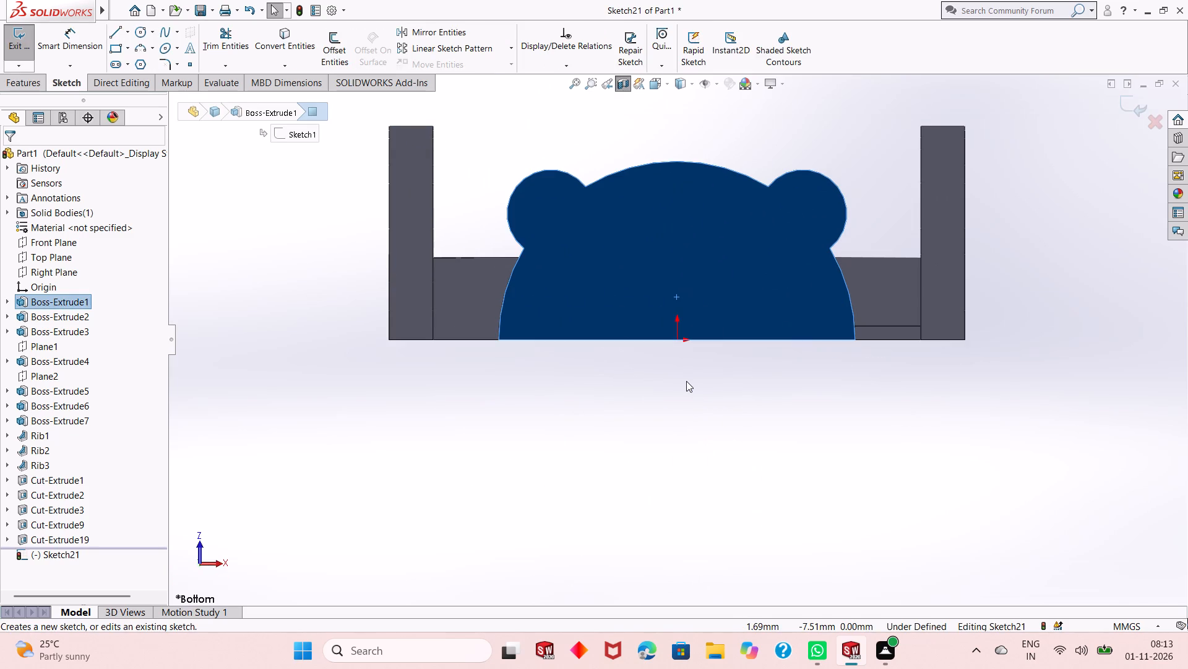
left_click(145, 35)
left_click(678, 339)
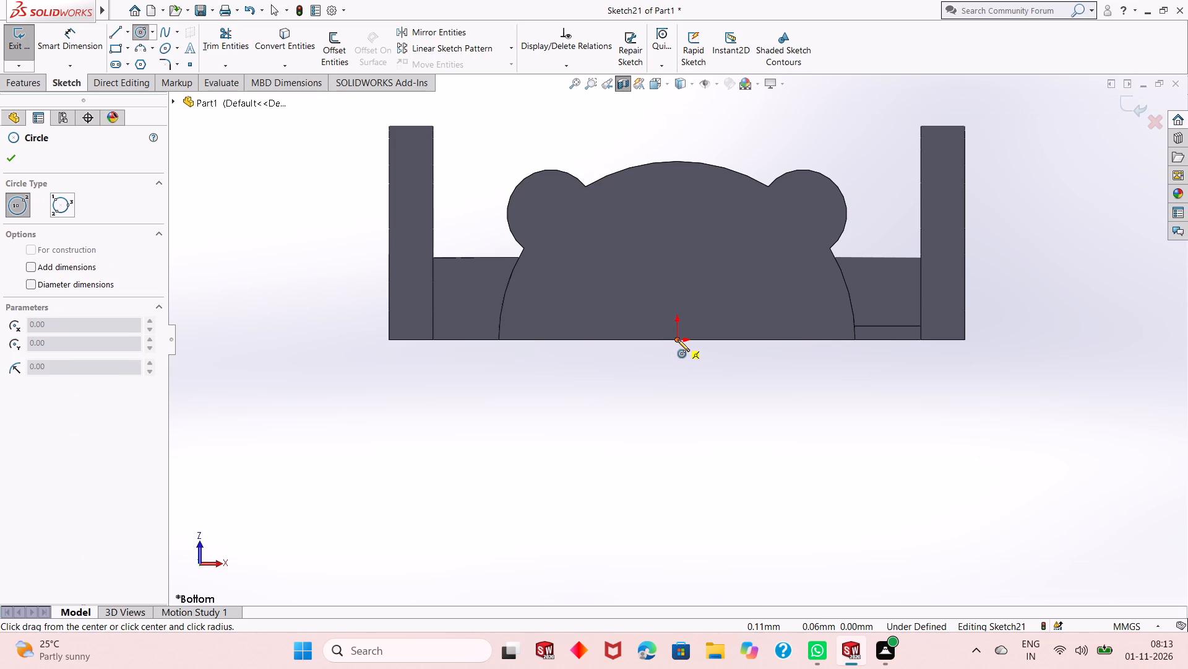
left_click(702, 382)
right_click(319, 277)
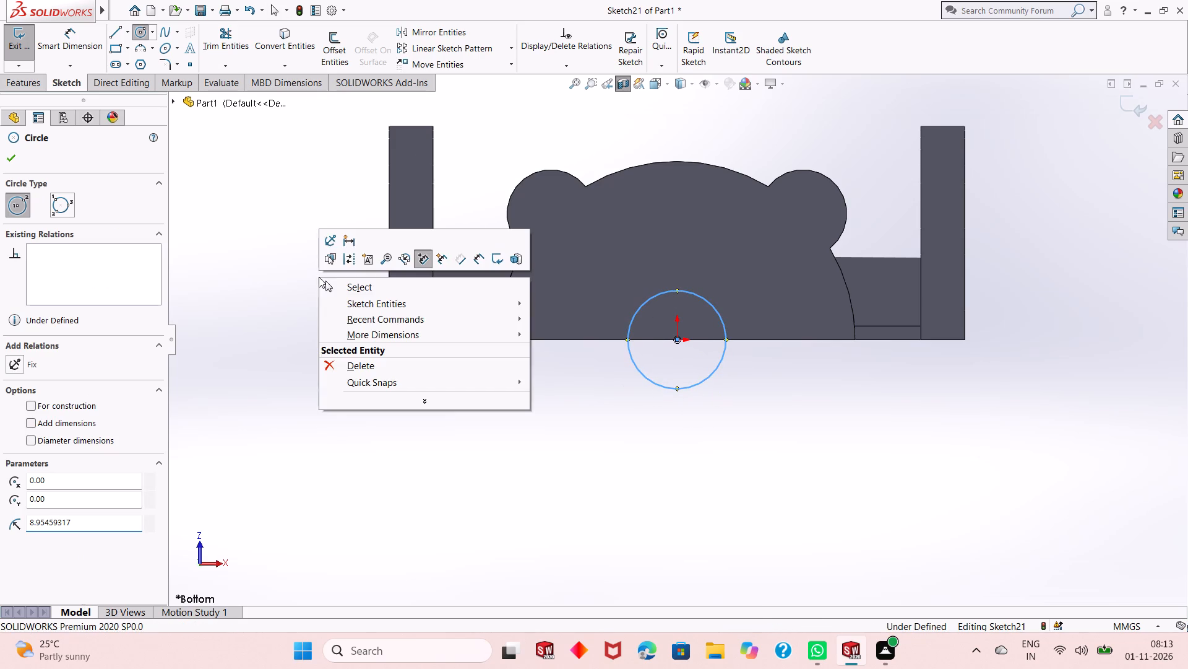
left_click(329, 289)
Dimension the underside circle's diameter as 20 mm.
left_click(66, 51)
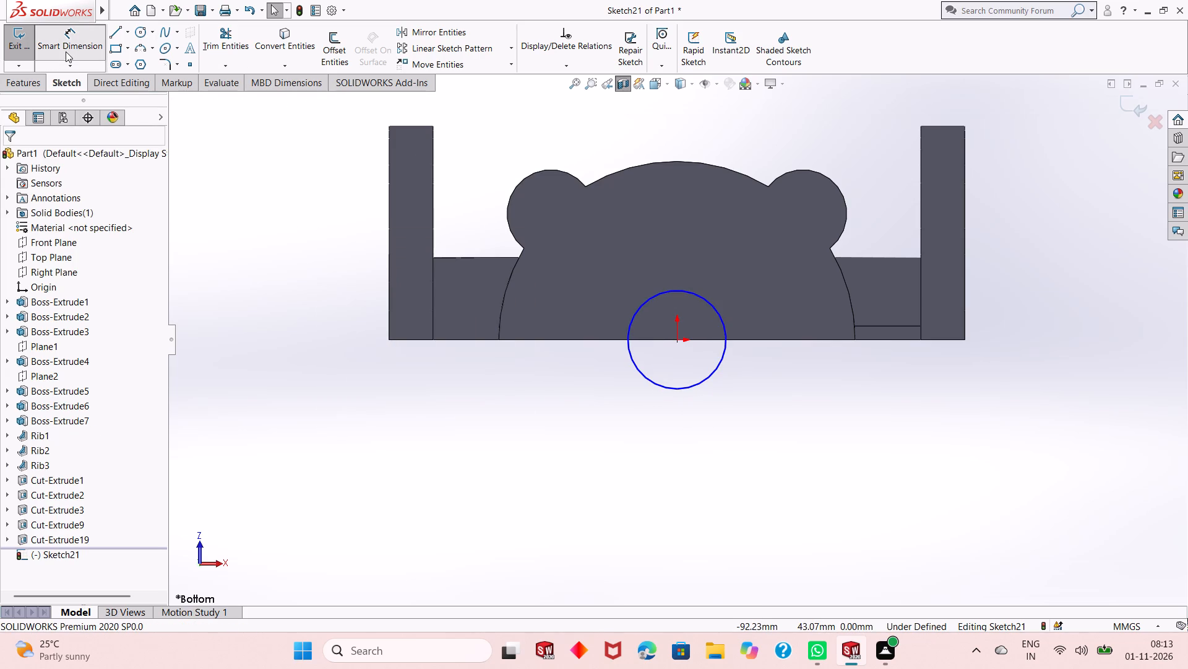
left_click(681, 386)
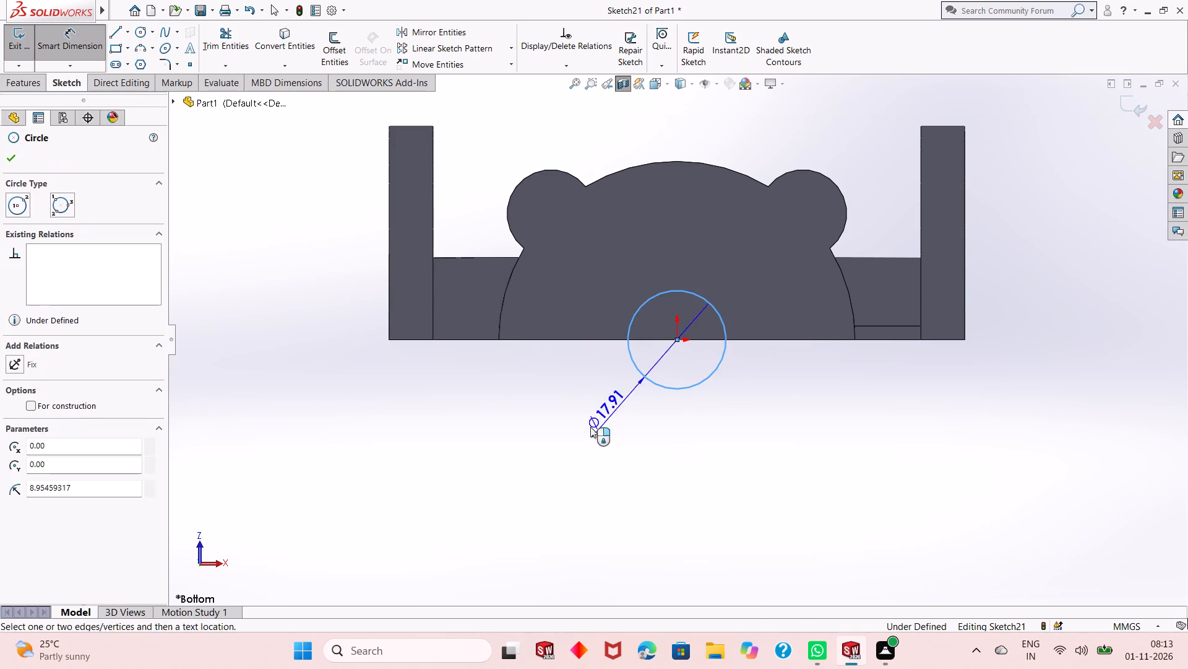
left_click(559, 443)
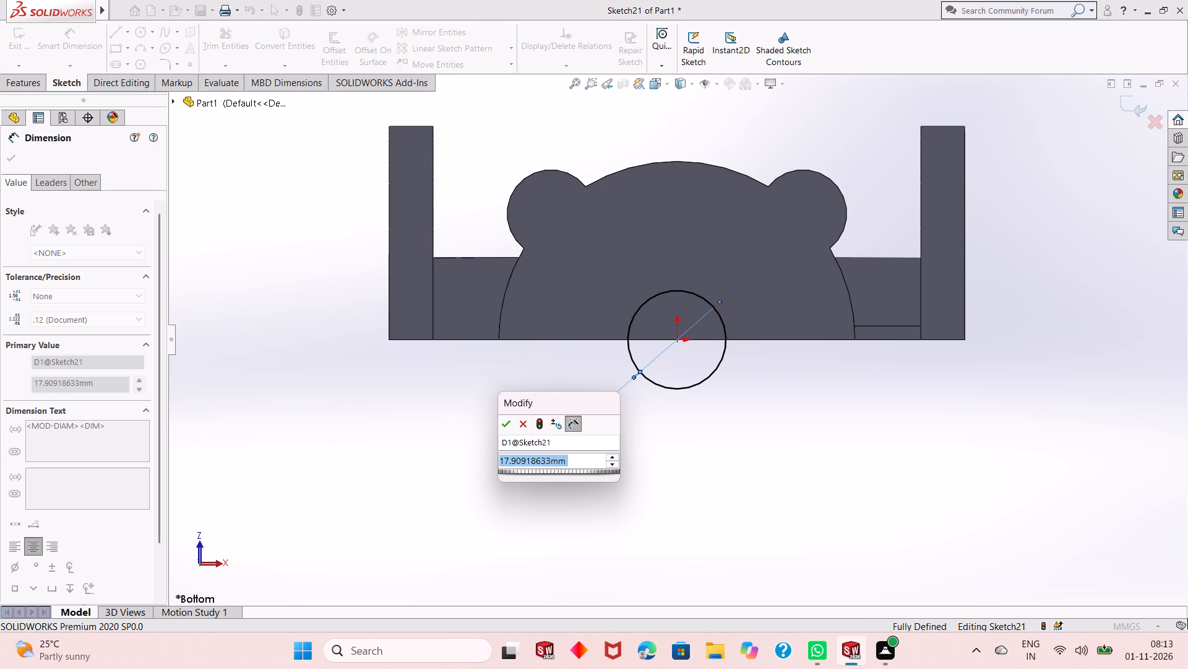
type("20")
key("Return")
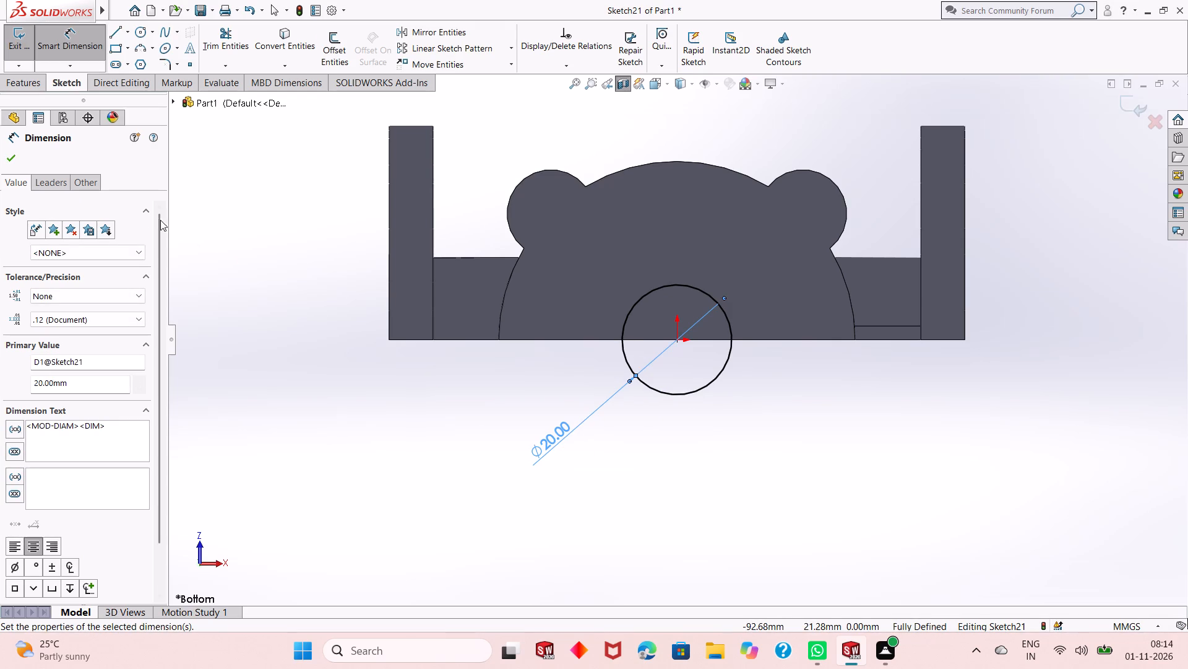
left_click(6, 157)
Try an Extruded Cut of the 20 mm underside circle up into the body with a blind depth of 14 mm.
middle_click_drag(397, 274, 674, 125)
middle_click_drag(644, 109, 623, 89)
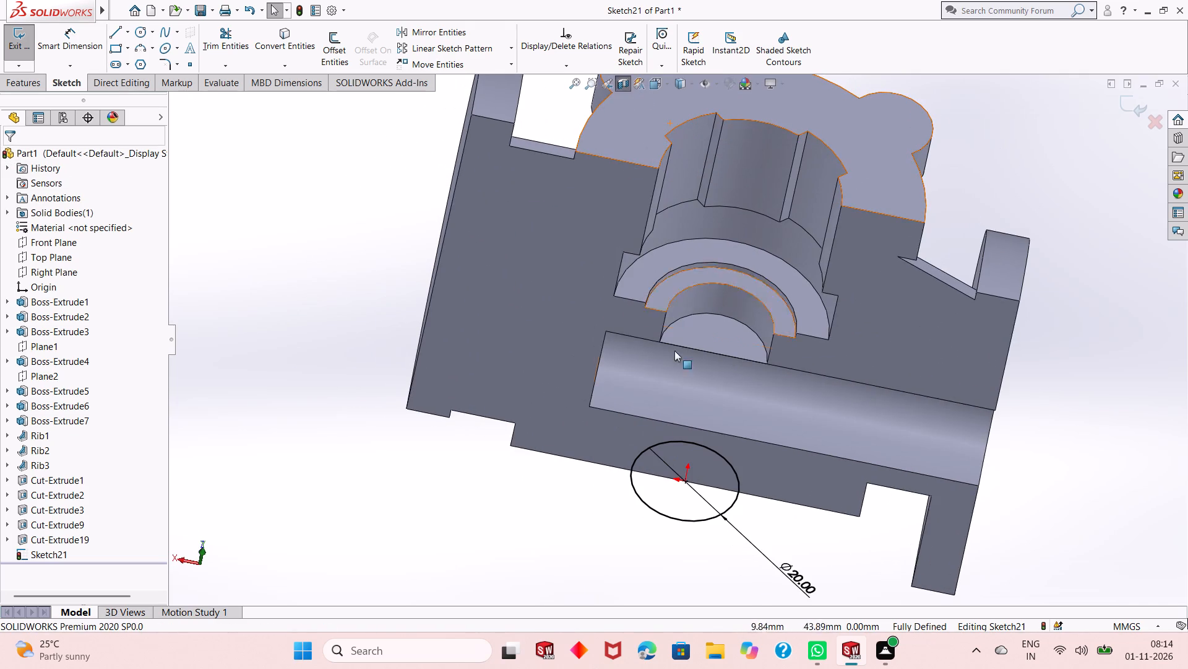
middle_click_drag(755, 478, 725, 408)
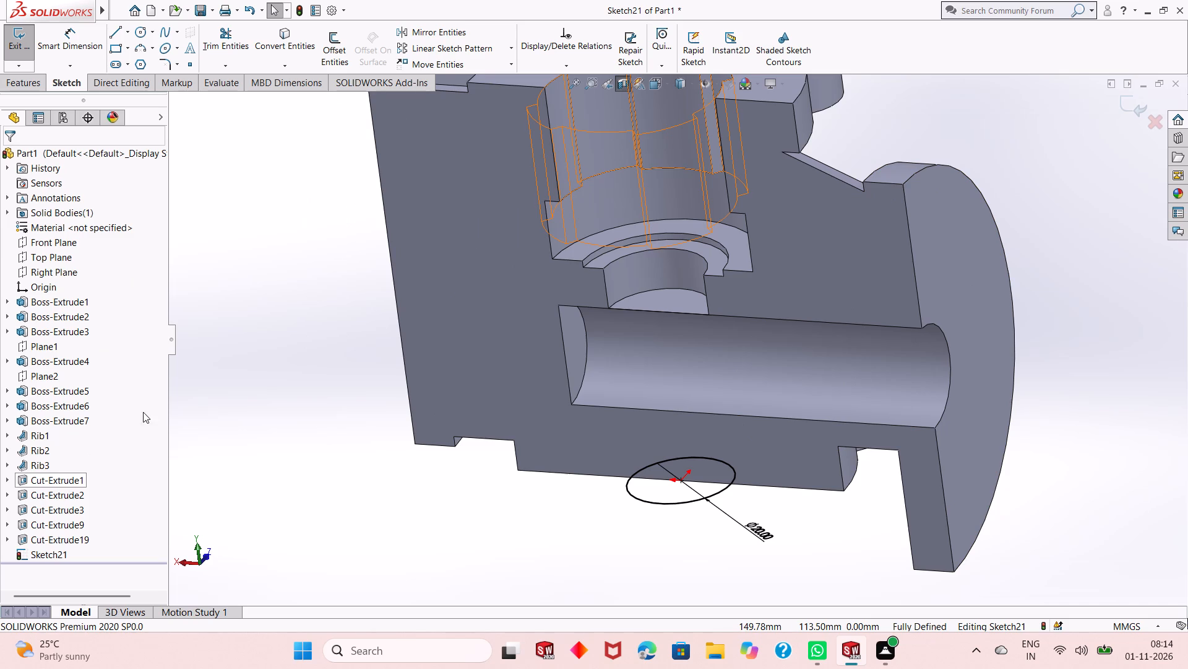
left_click(27, 79)
left_click(213, 45)
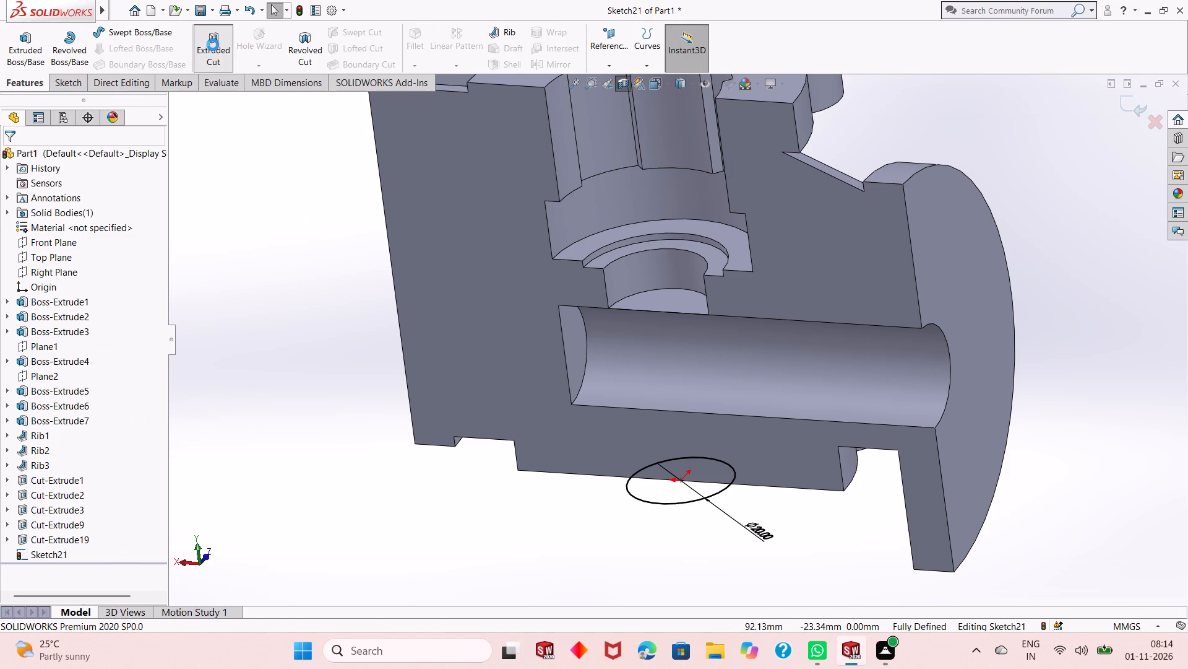
type("14")
key("Return")
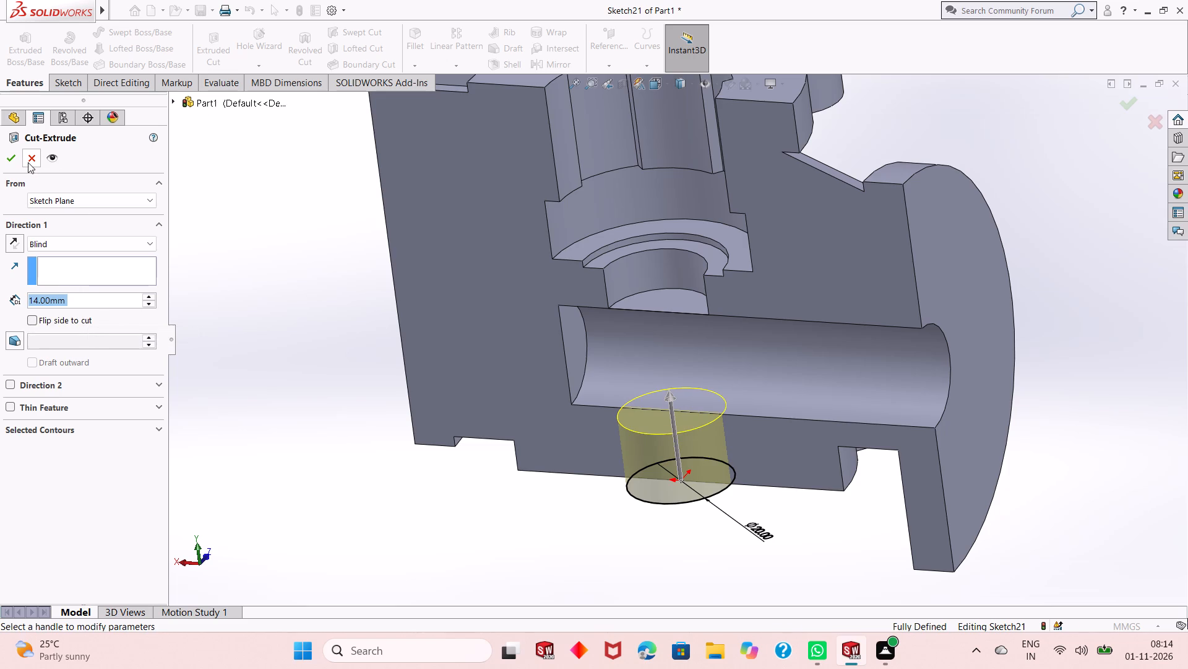
left_click(12, 163)
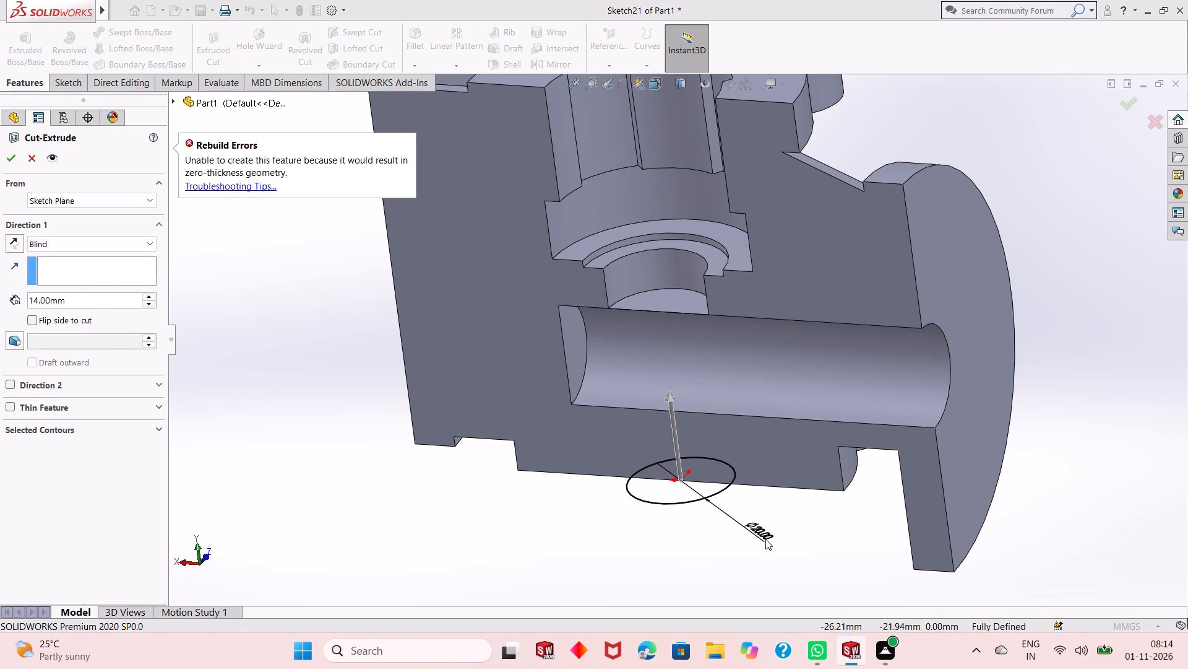
Set the underside cut's blind depth to 13.99 mm and complete the Extruded Cut.
left_click(128, 260)
left_click(124, 250)
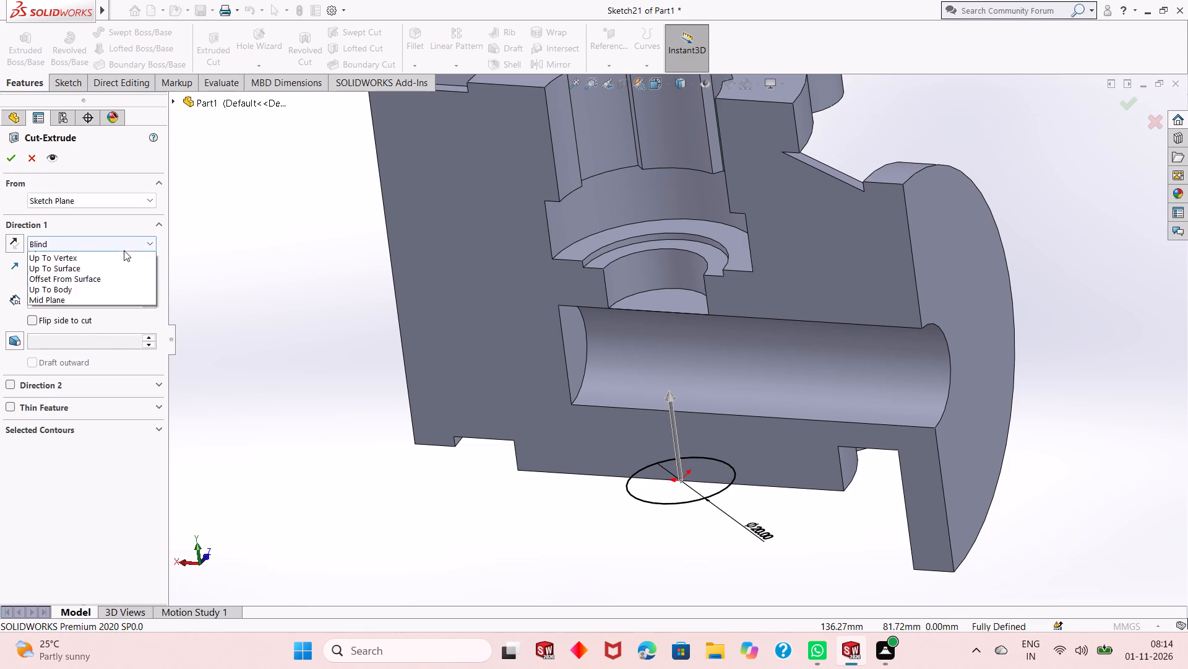
left_click(124, 250)
left_click(102, 297)
double_click(102, 297)
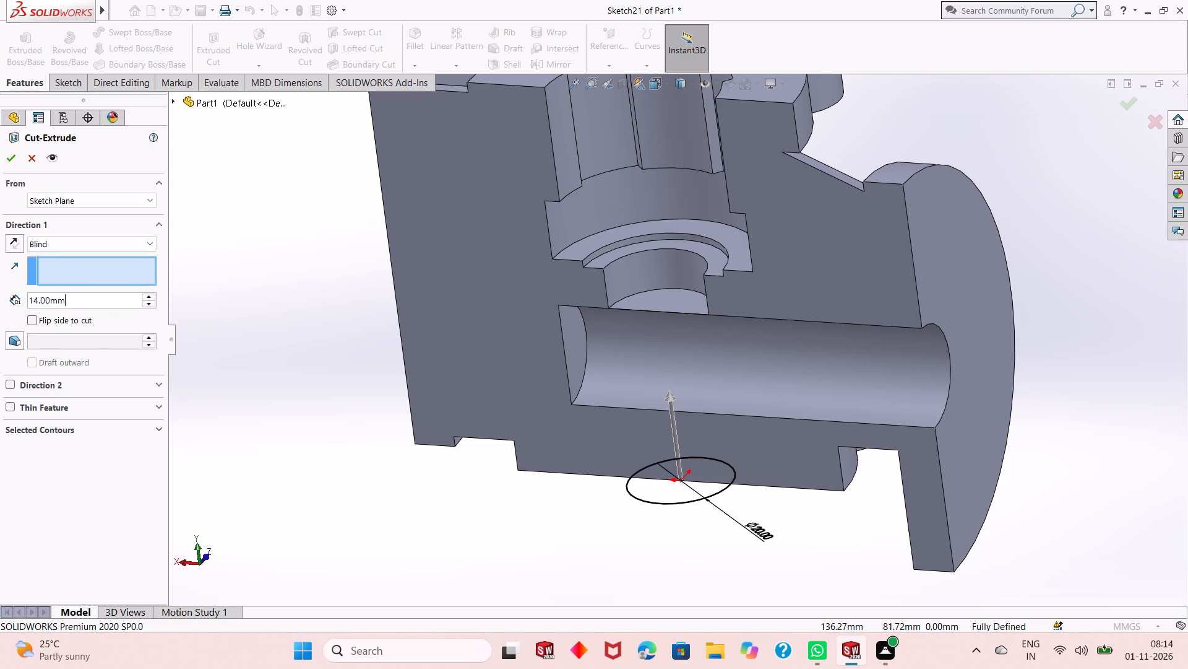
left_click(102, 297)
type("13.99")
key("Return")
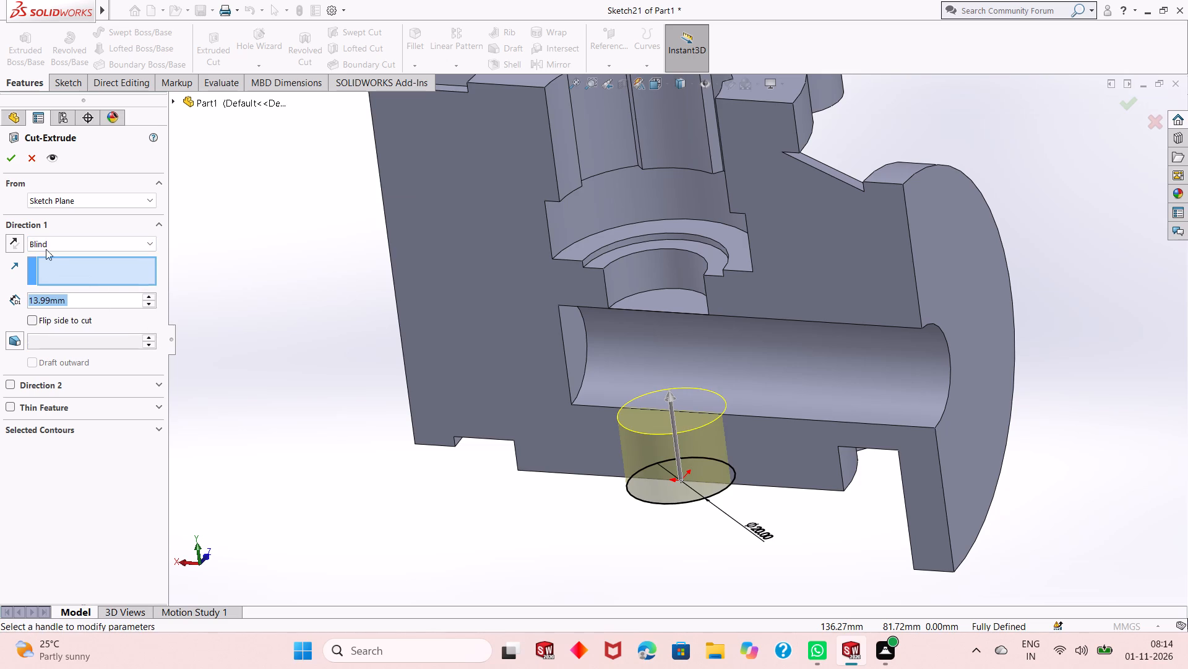
left_click(2, 151)
left_click(382, 346)
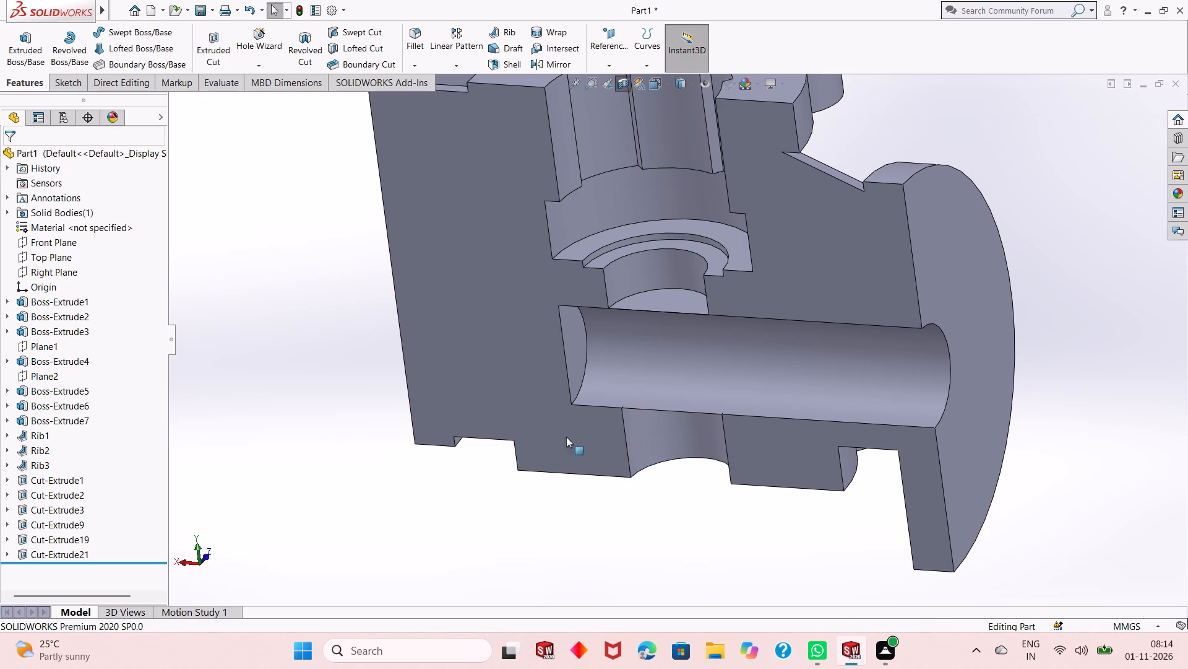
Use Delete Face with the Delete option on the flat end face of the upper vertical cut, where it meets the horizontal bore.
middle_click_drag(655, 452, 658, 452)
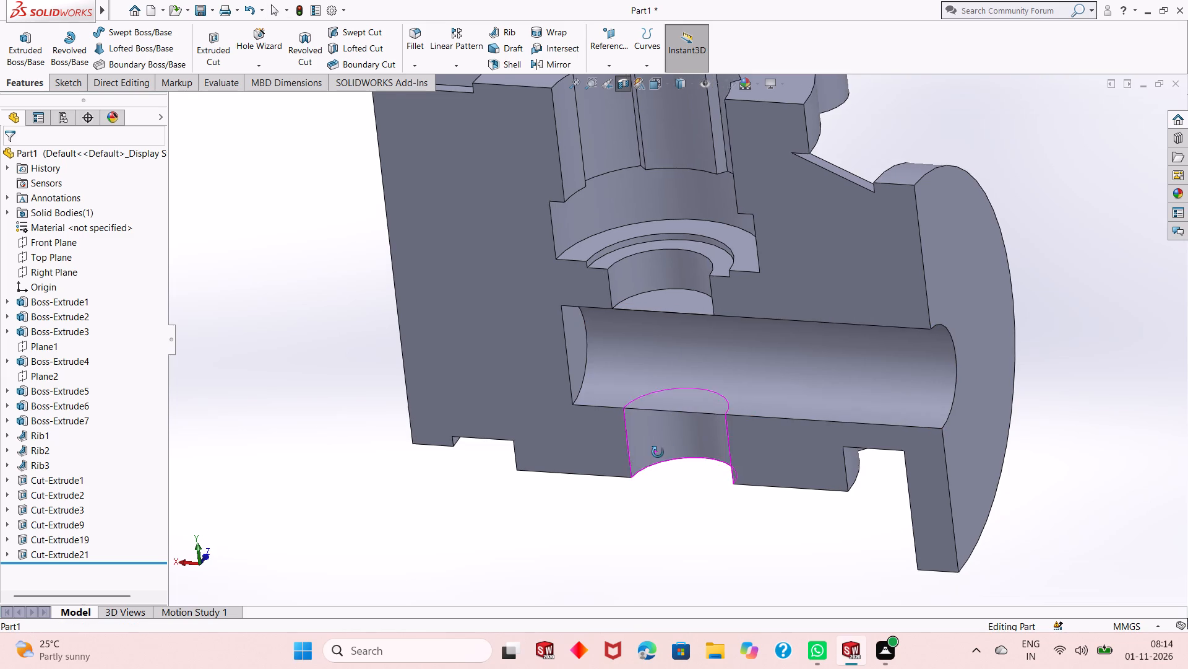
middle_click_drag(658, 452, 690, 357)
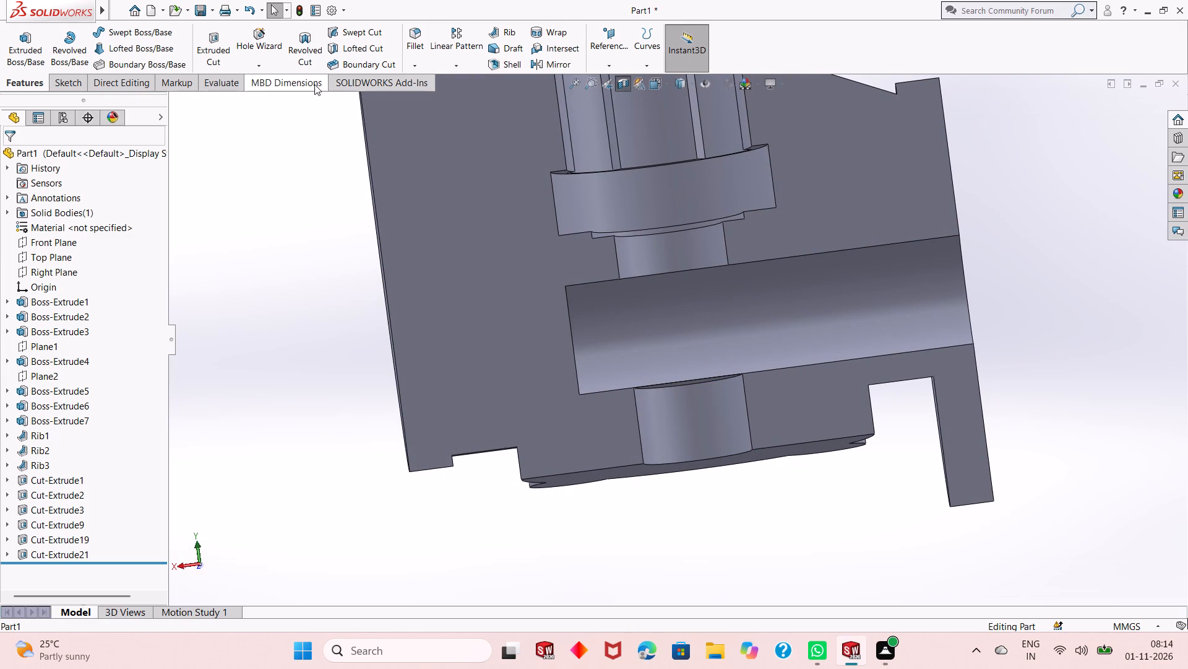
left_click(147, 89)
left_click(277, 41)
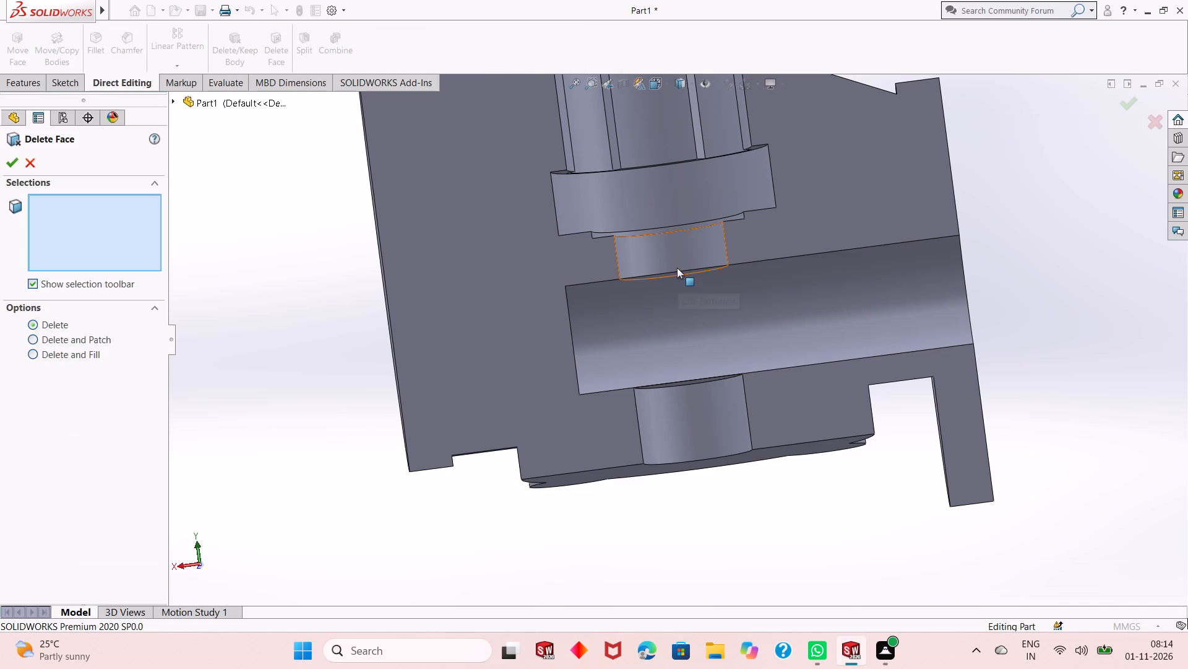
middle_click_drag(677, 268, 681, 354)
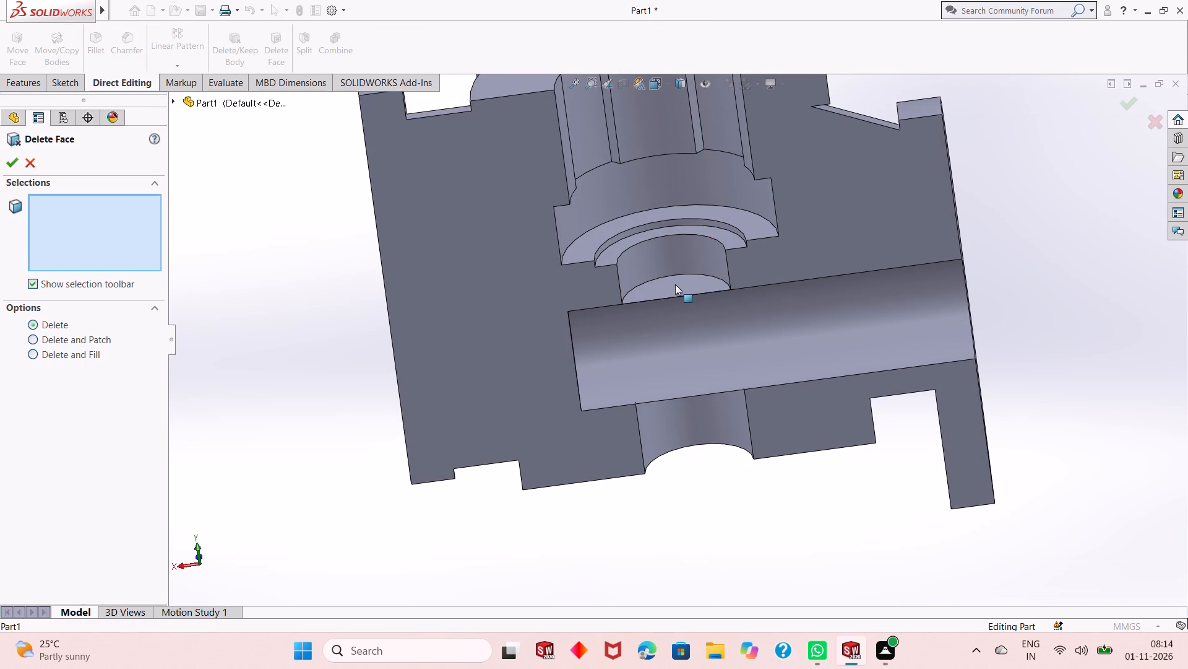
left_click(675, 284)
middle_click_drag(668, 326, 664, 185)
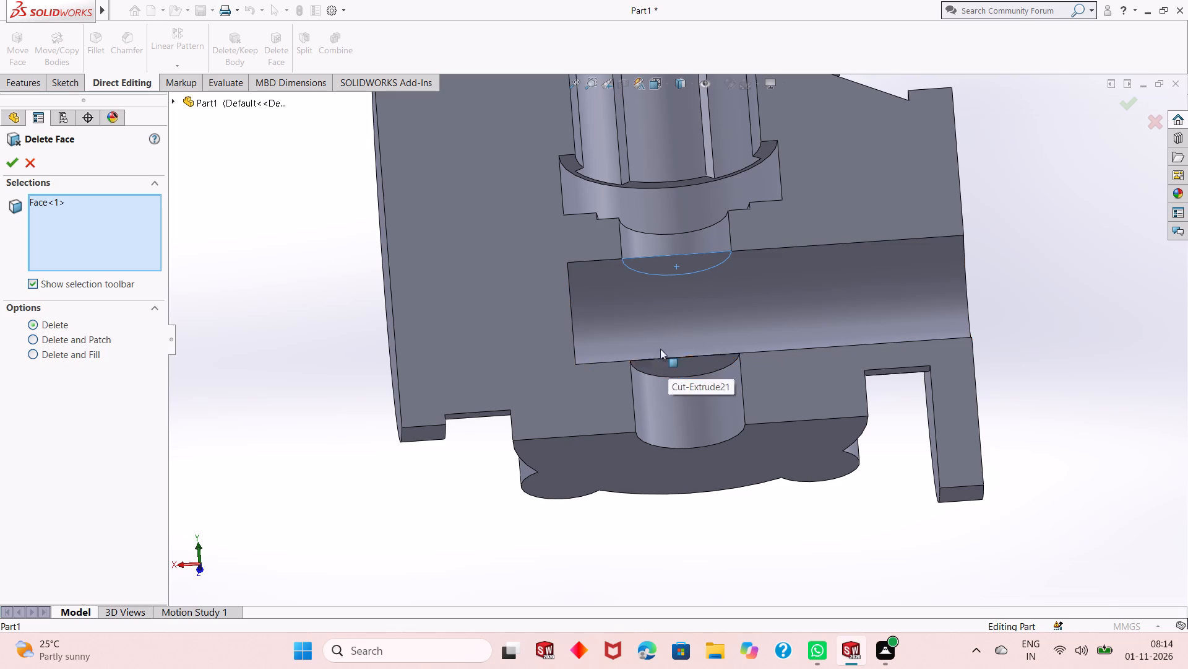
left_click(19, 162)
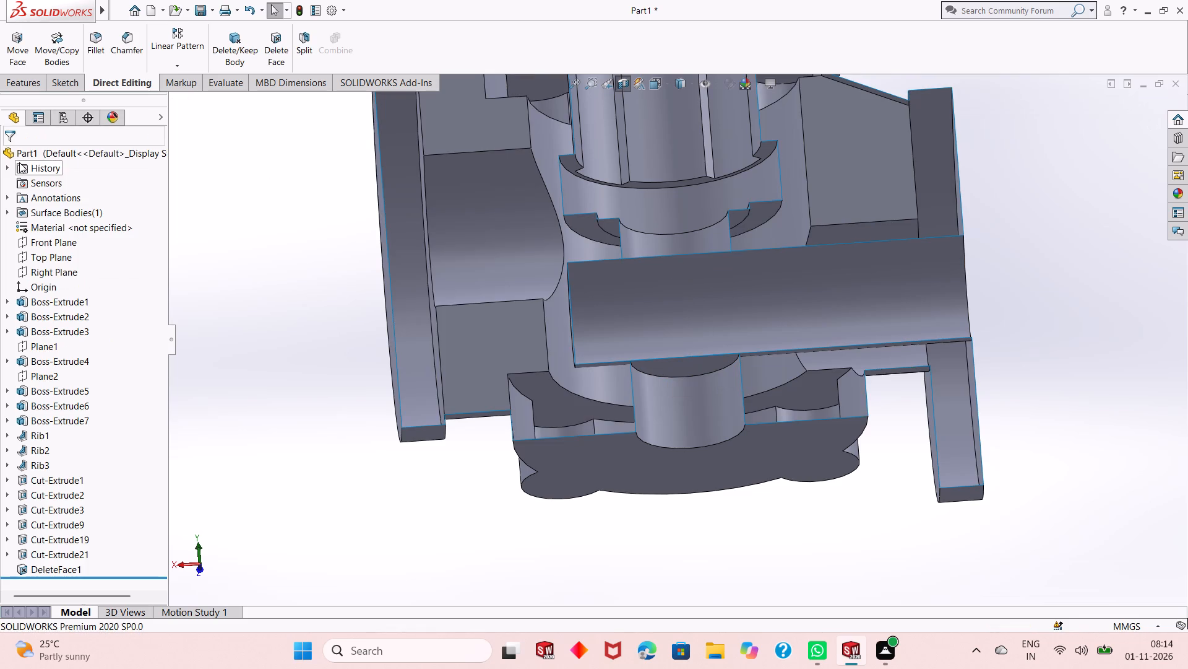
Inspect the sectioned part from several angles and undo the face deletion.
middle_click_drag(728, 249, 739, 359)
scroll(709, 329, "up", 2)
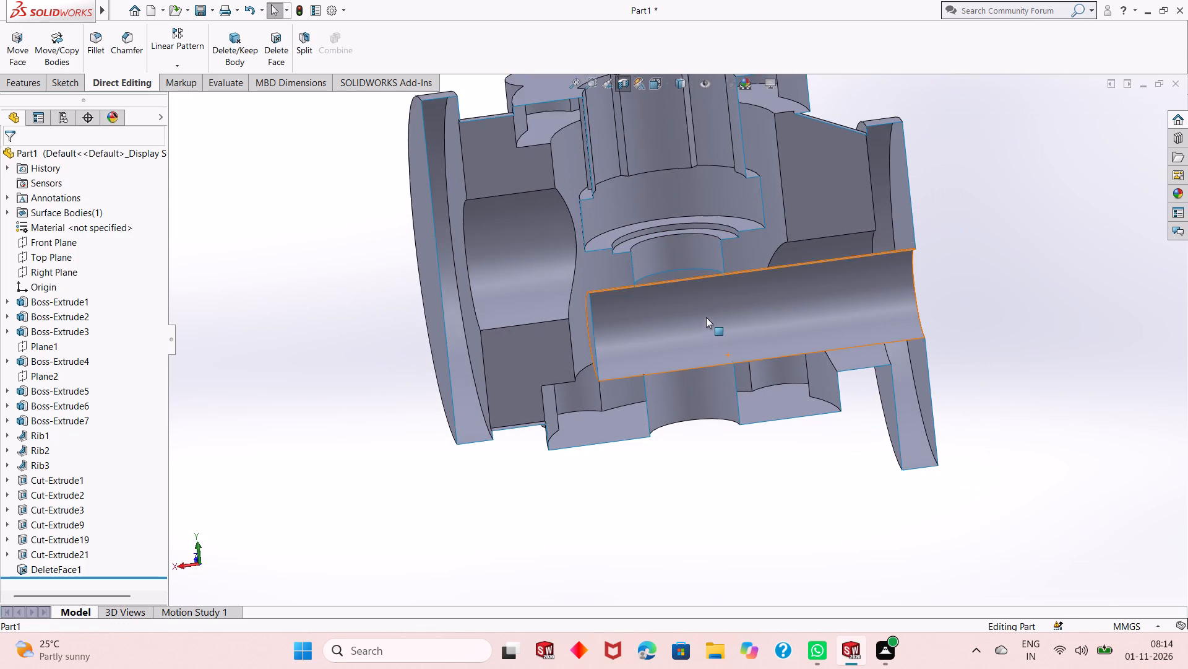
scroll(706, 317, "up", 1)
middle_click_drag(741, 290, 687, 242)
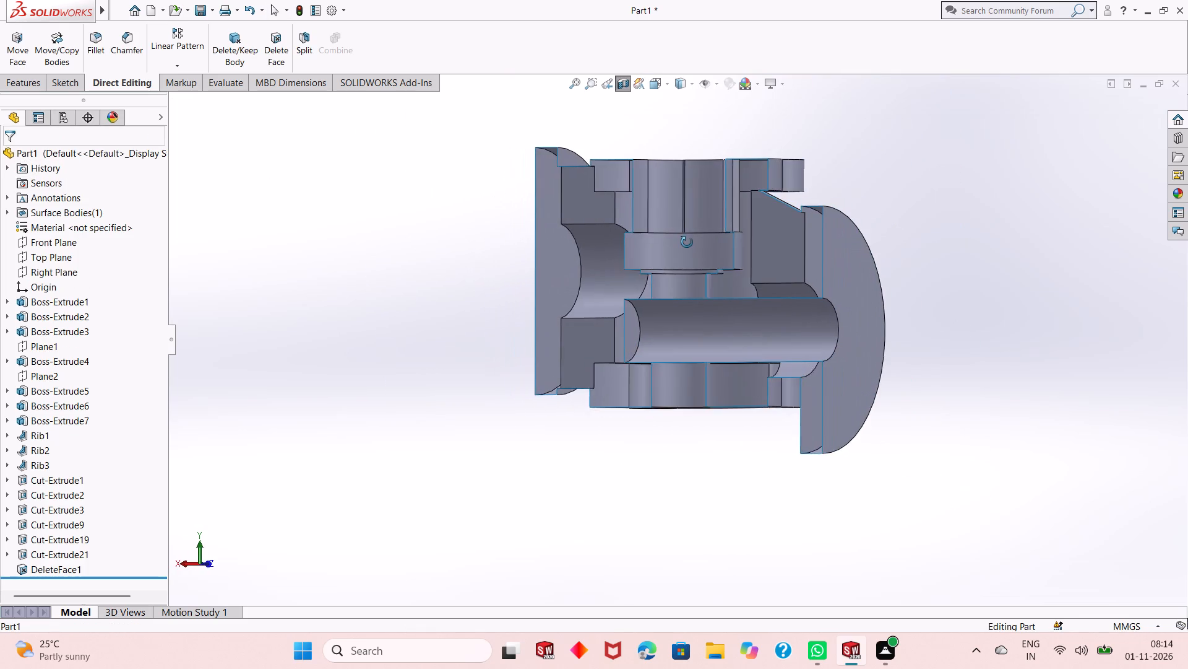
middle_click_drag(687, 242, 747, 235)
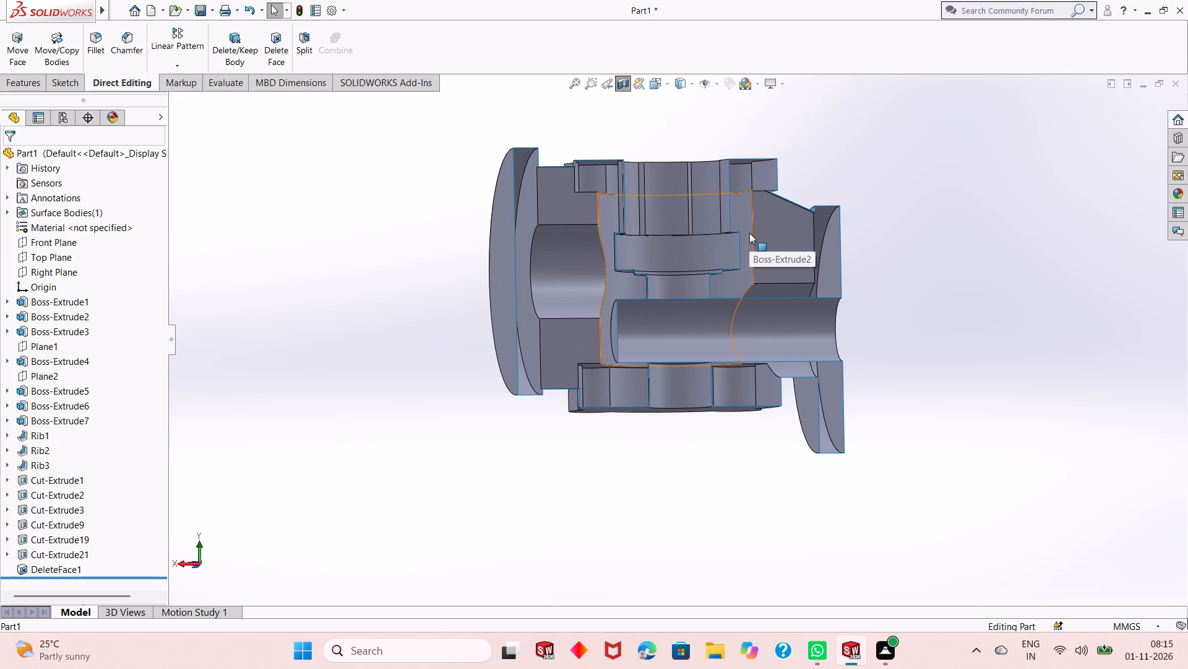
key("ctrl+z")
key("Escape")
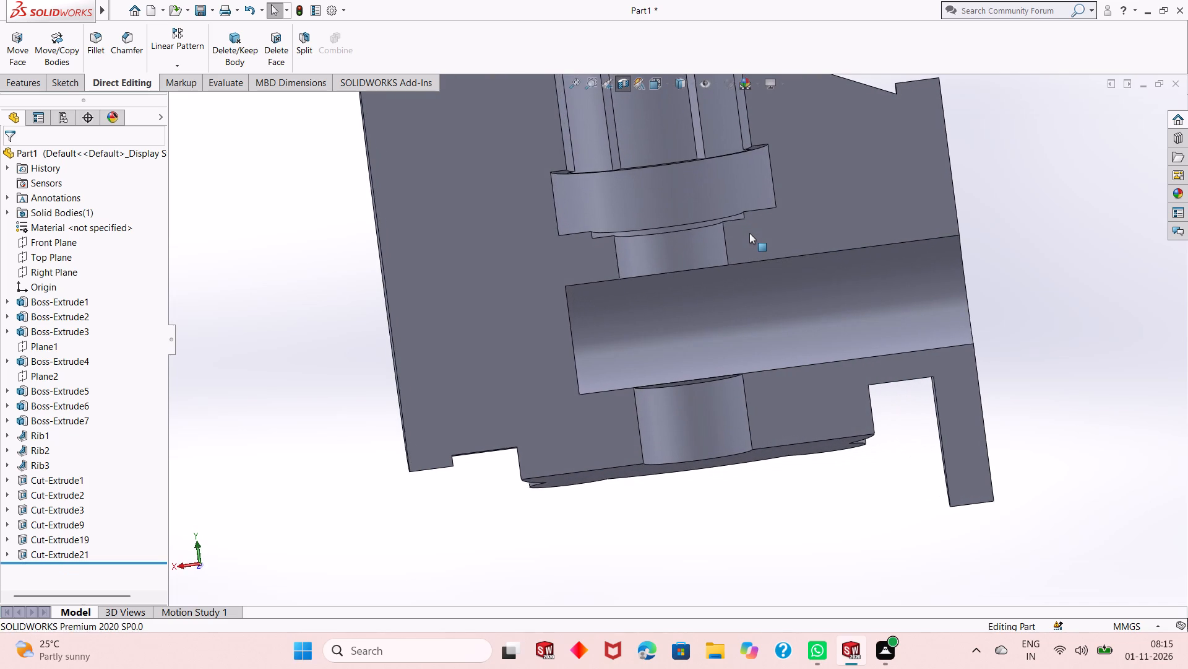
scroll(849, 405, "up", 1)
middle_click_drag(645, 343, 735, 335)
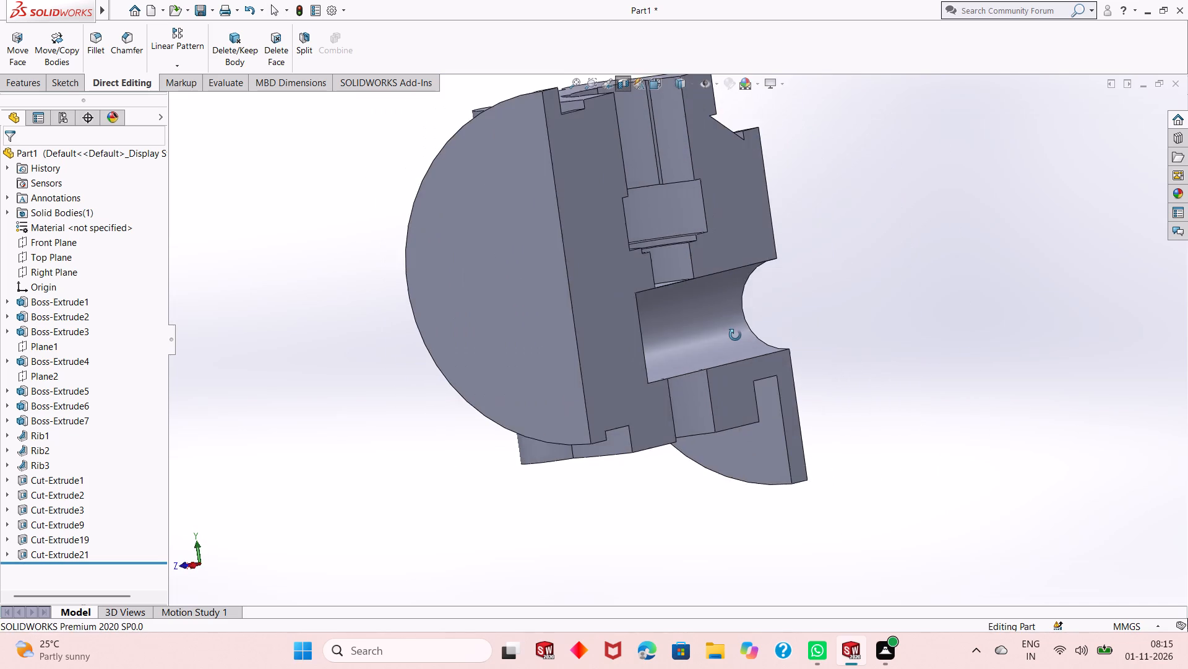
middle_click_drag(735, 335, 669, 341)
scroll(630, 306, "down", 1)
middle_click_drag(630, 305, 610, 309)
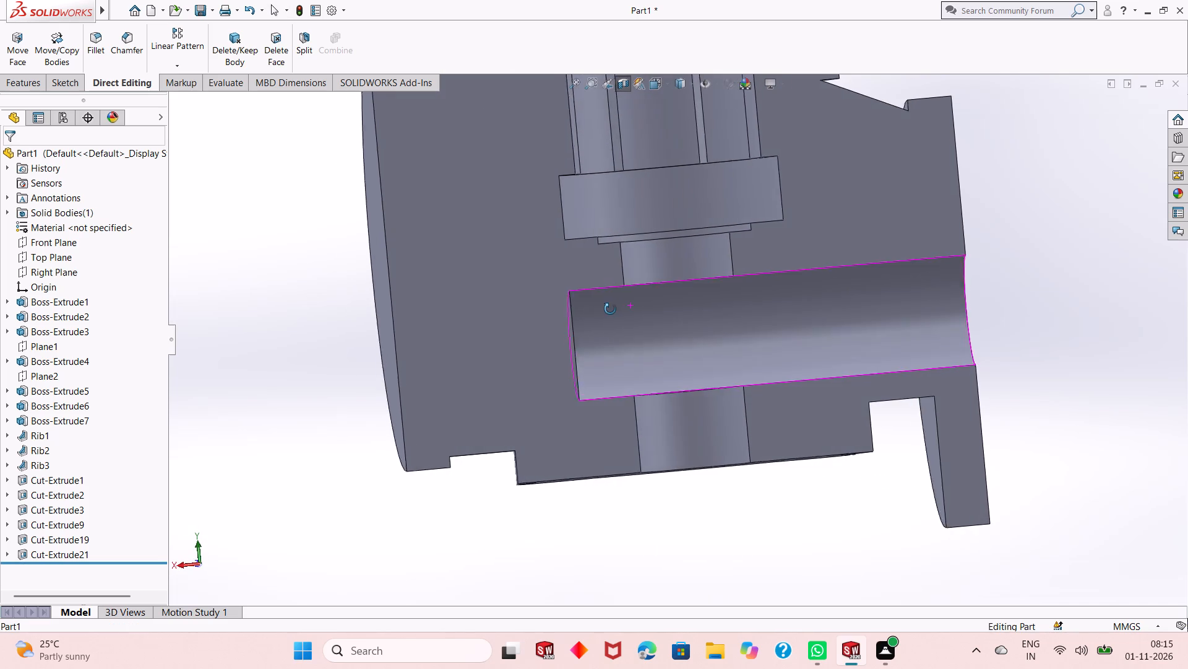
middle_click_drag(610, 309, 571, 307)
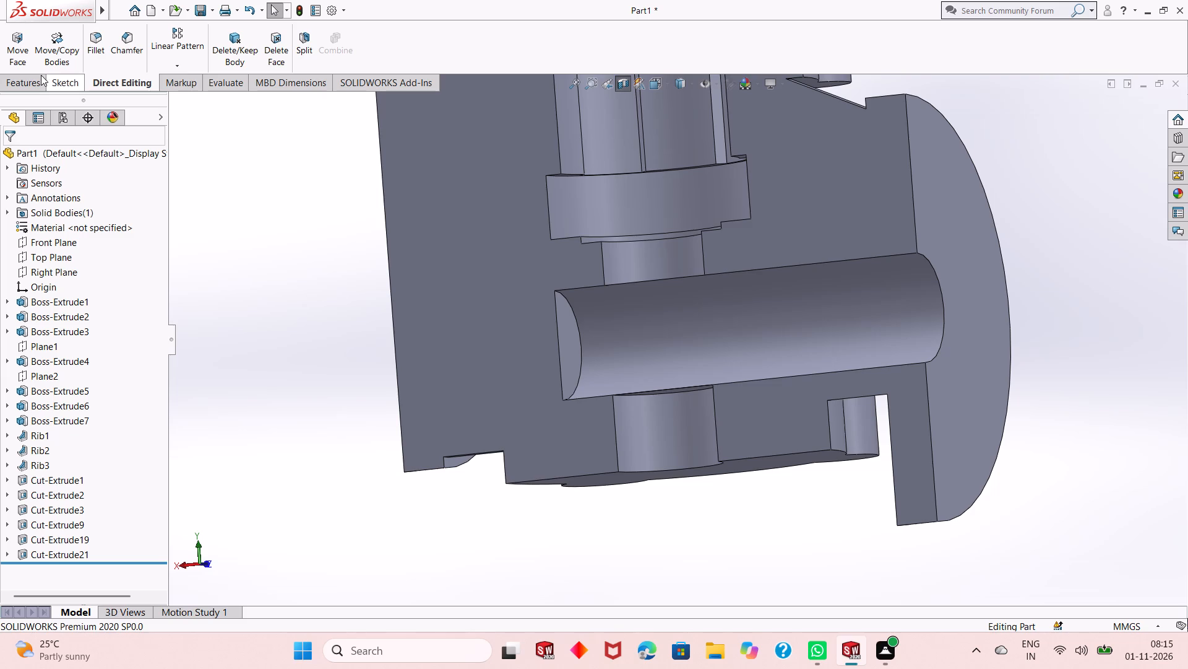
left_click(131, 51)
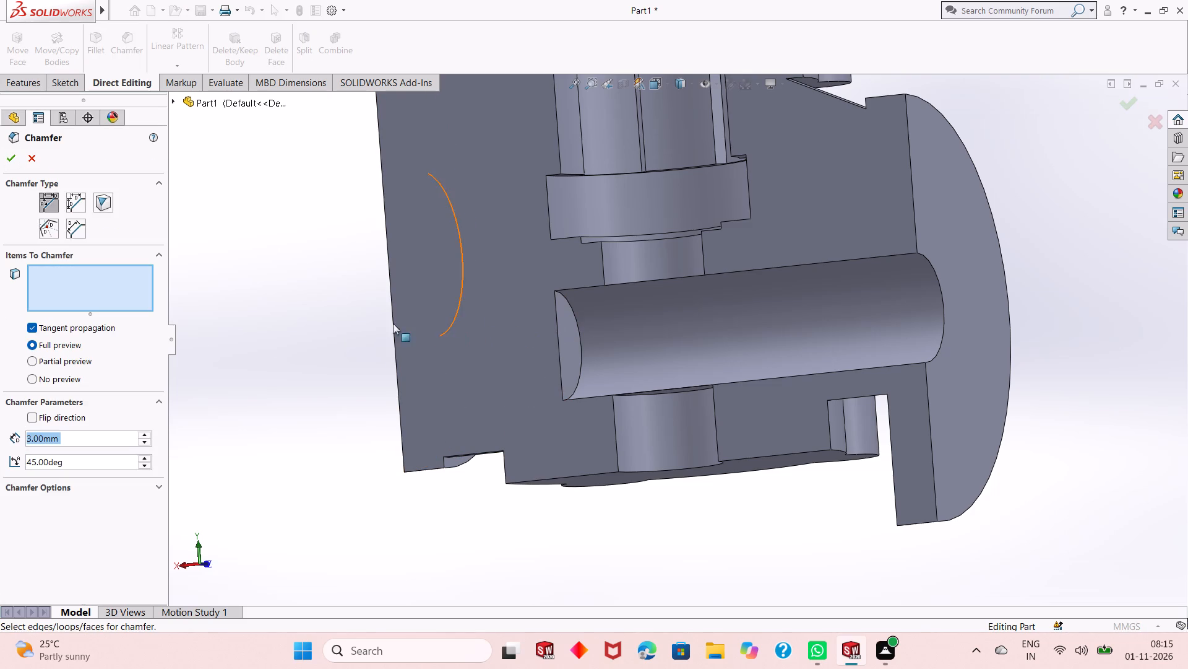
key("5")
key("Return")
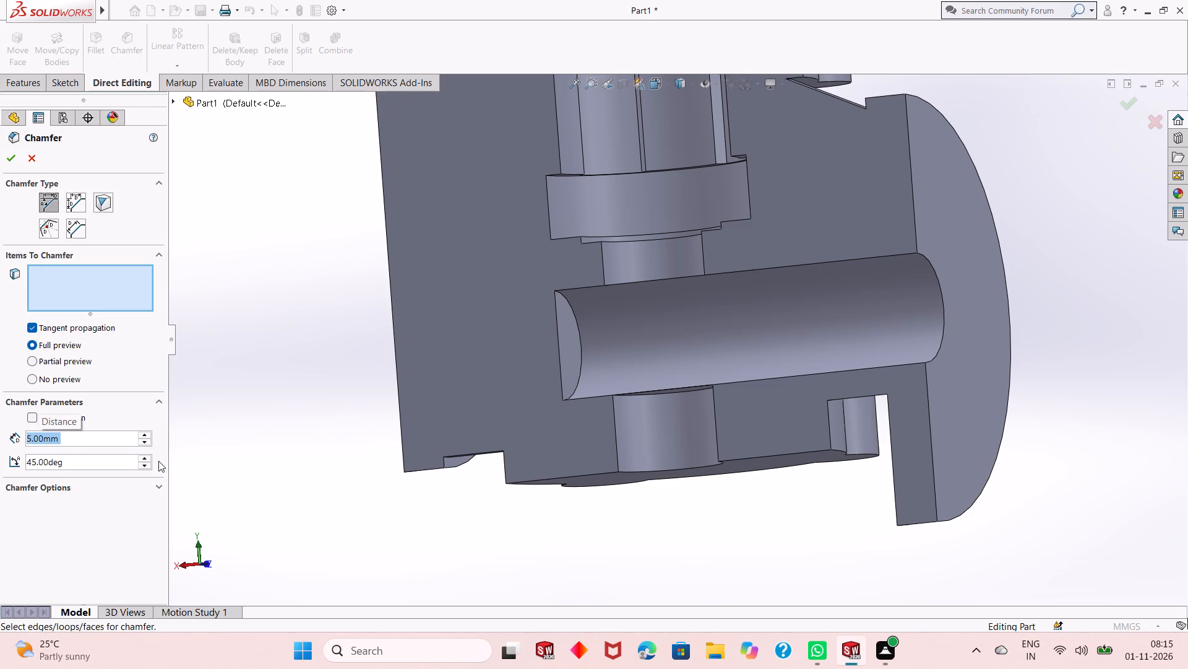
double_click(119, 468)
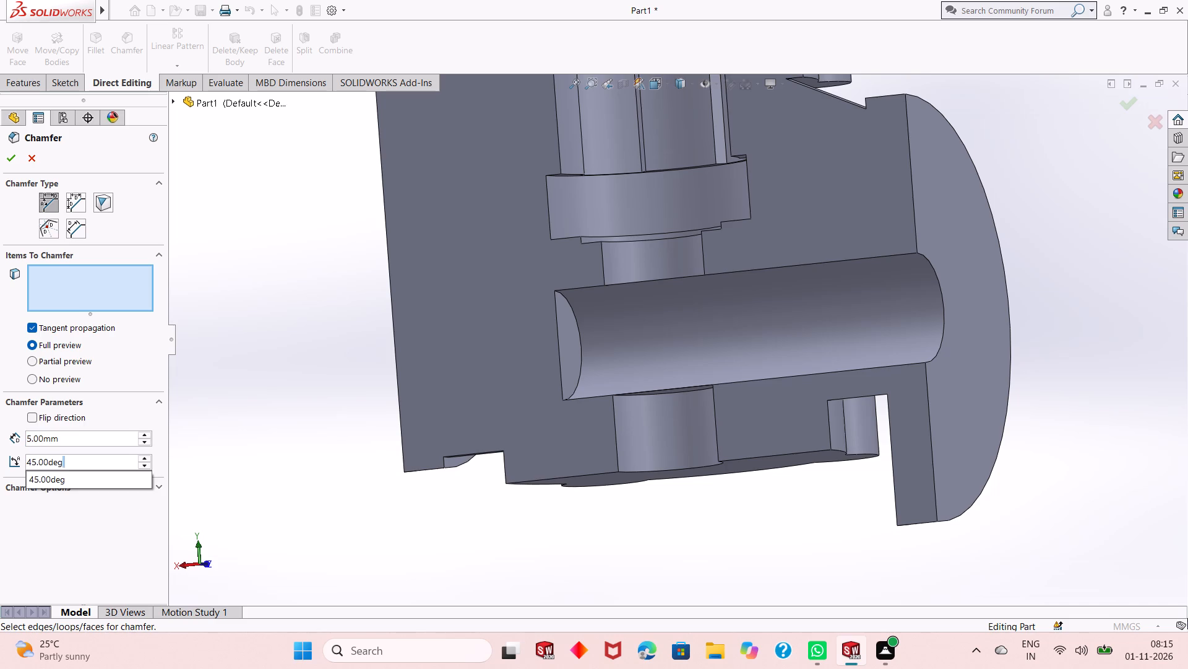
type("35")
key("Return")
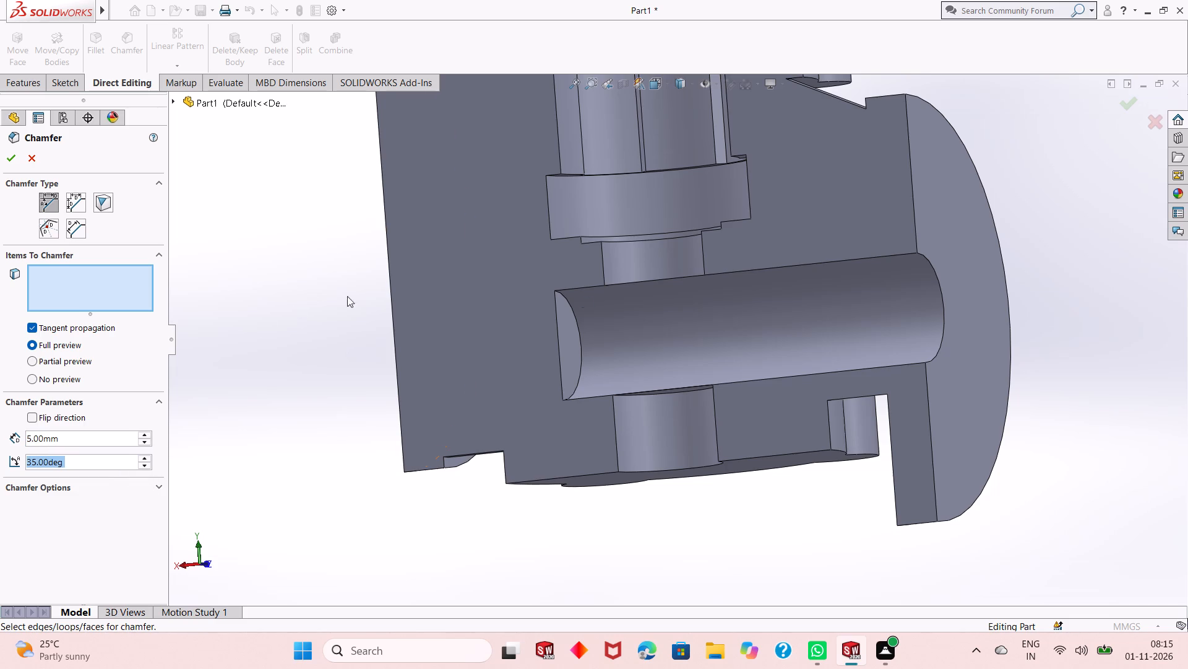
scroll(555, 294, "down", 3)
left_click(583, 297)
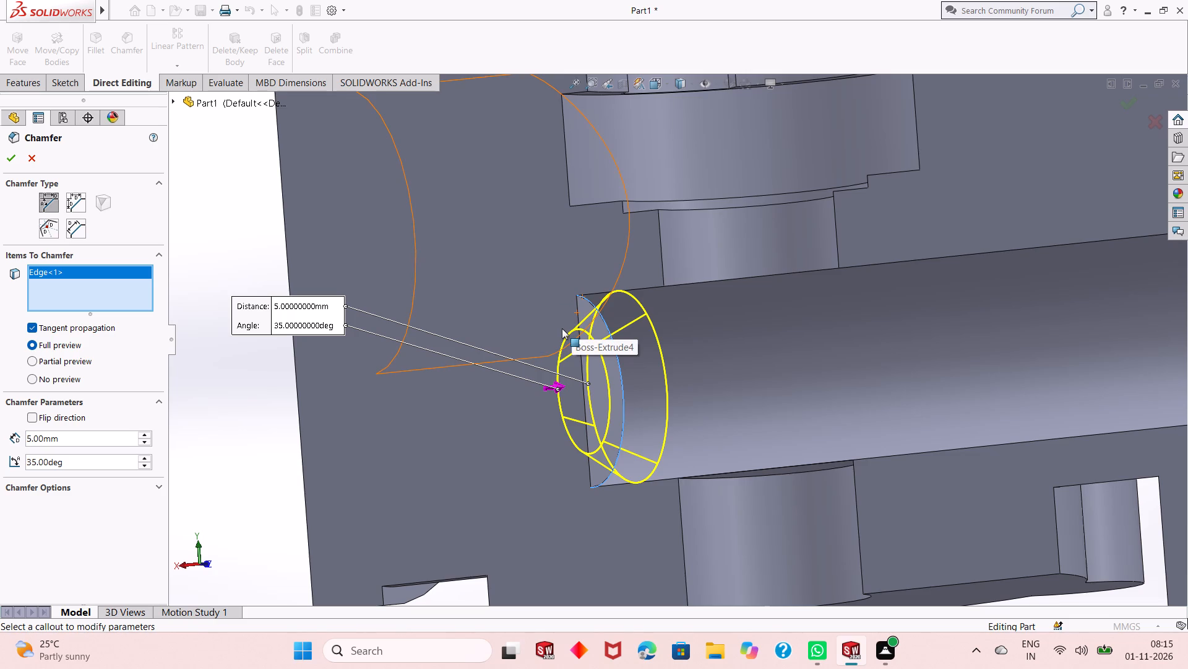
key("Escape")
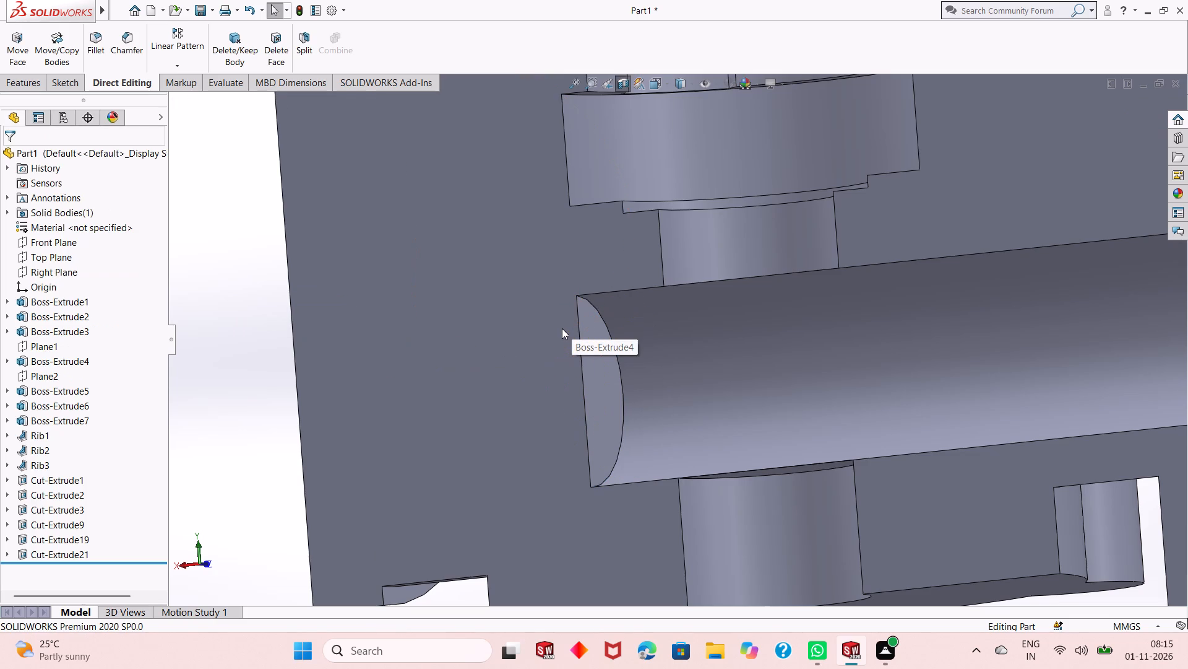
Examine the sectioned horizontal bore's closed end and its junctions with the upper and lower vertical holes.
middle_click_drag(562, 369, 588, 377)
middle_click_drag(590, 377, 600, 372)
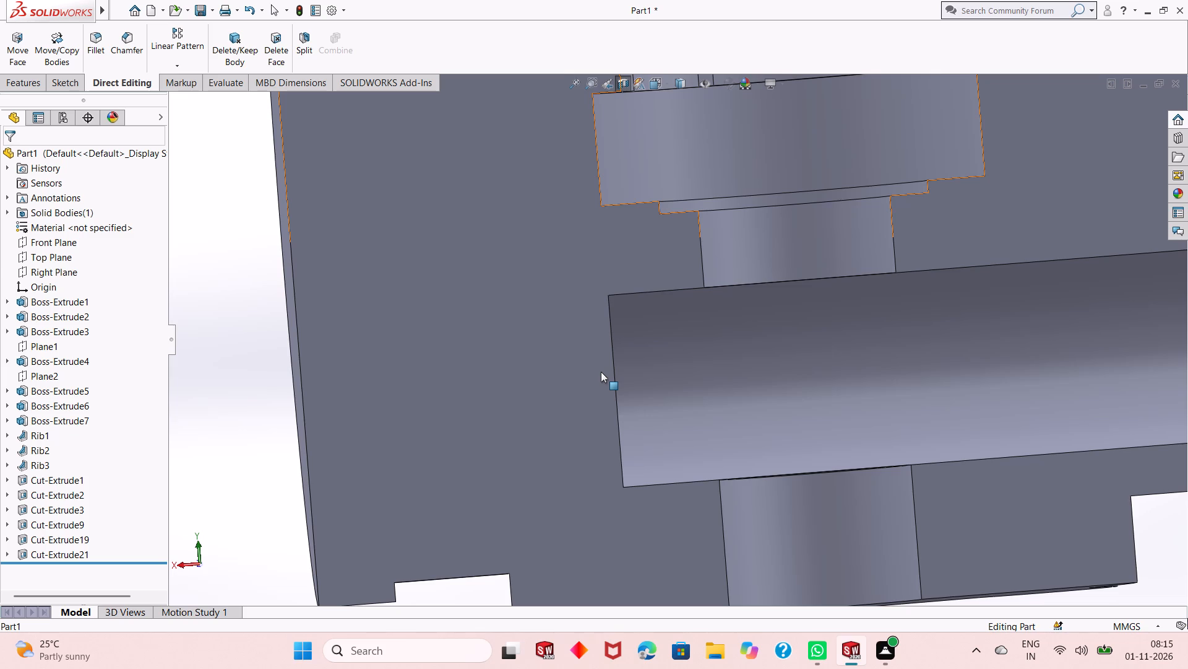
scroll(644, 326, "down", 2)
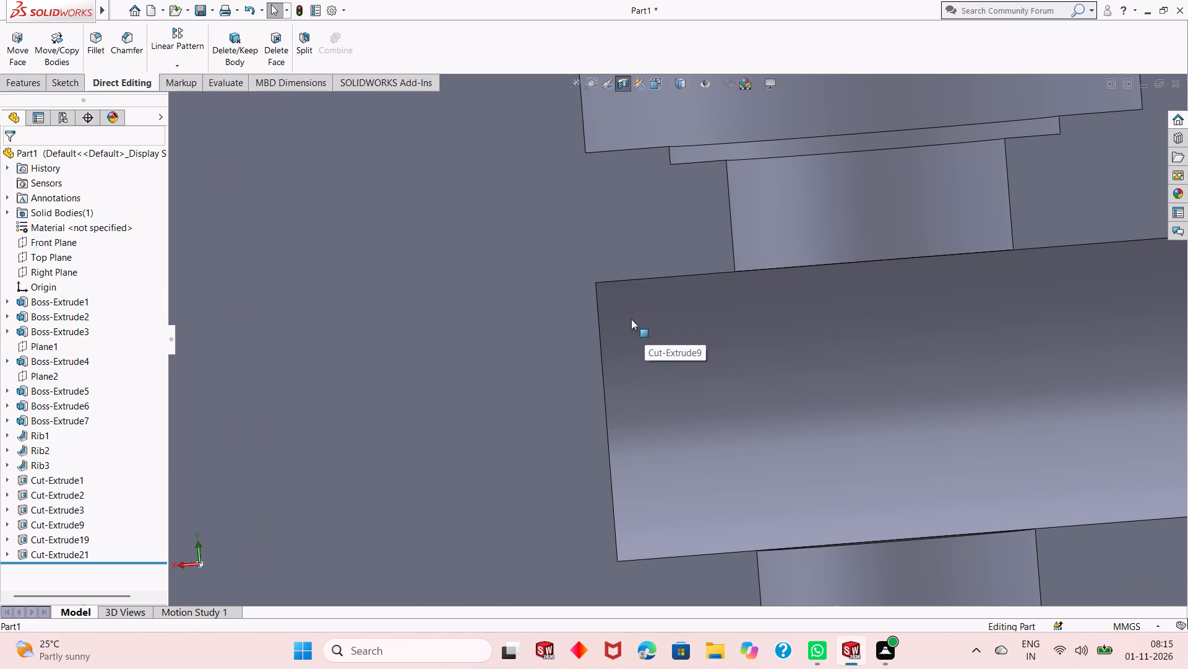
middle_click_drag(633, 323, 646, 331)
middle_click_drag(645, 327, 637, 307)
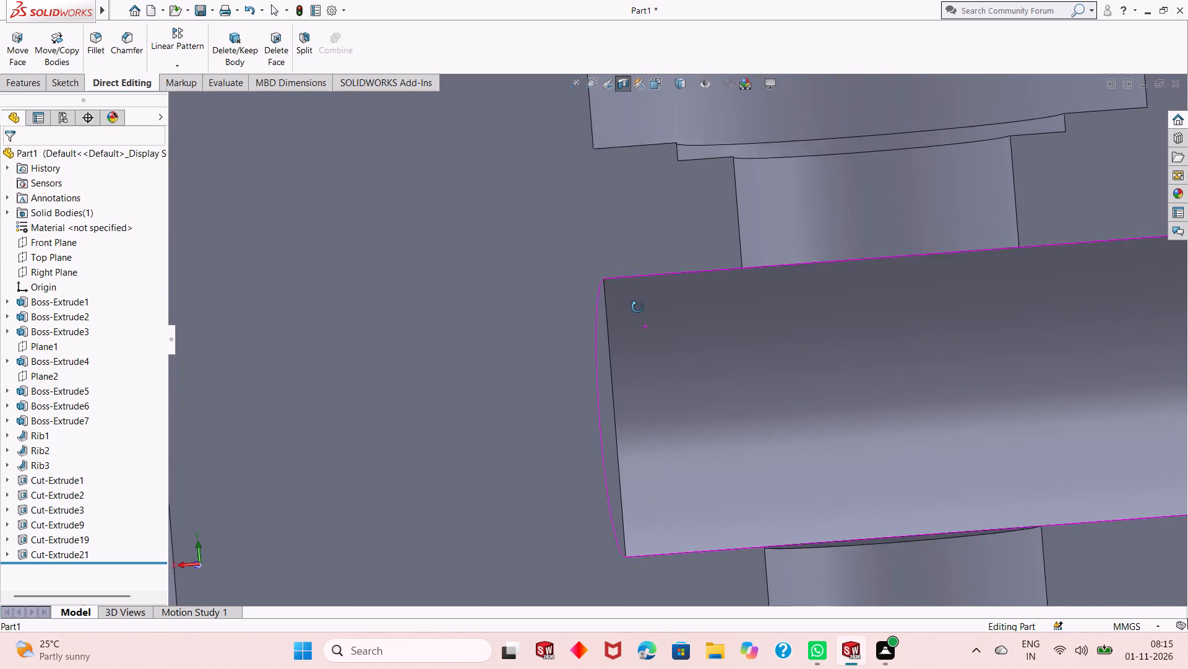
middle_click_drag(637, 307, 635, 303)
middle_click(635, 305)
scroll(635, 310, "up", 6)
middle_click_drag(778, 297, 814, 267)
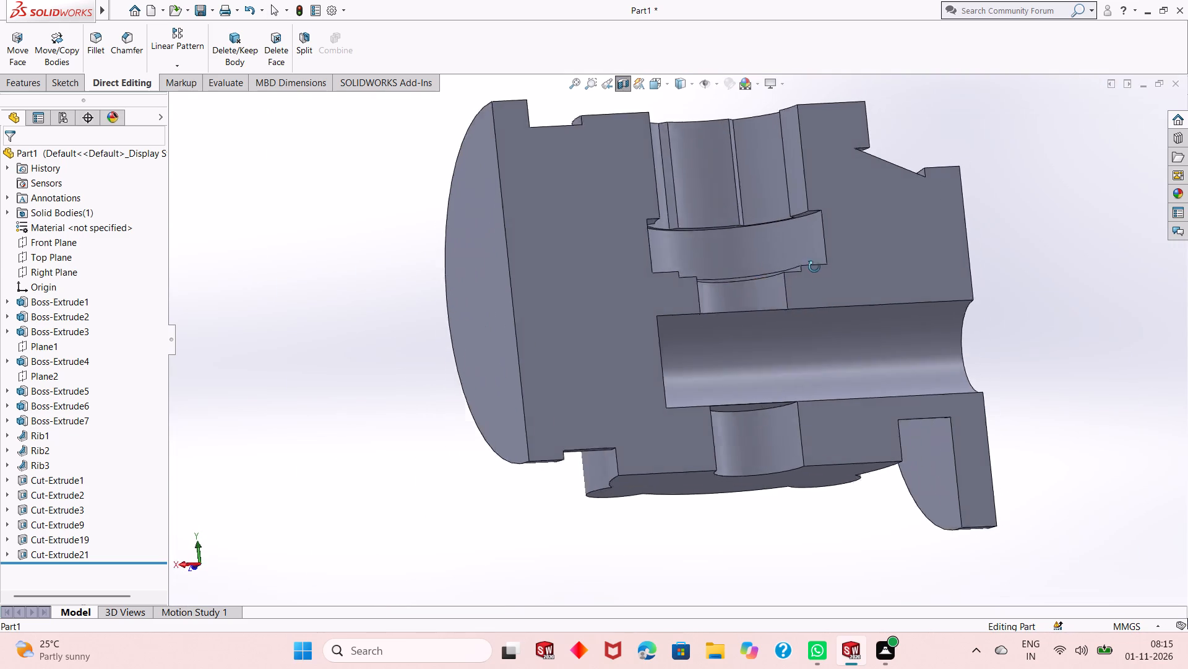
middle_click_drag(814, 267, 785, 320)
scroll(773, 322, "down", 2)
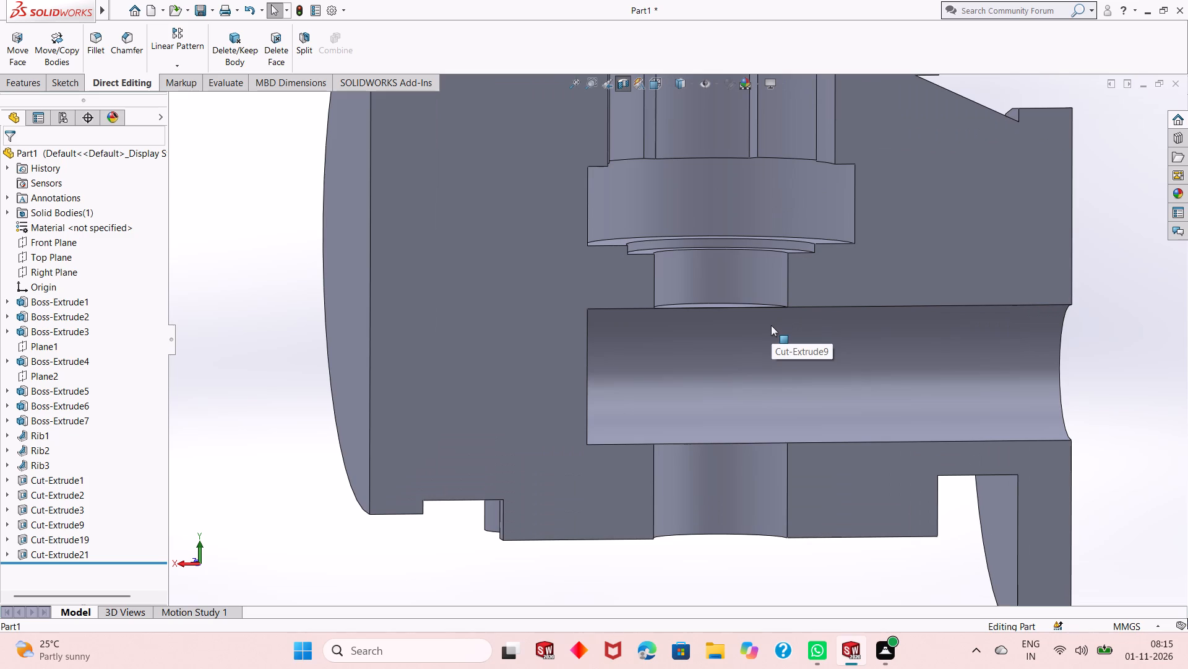
Sketch on the Front Plane a diagonal line about 5.25 mm long across the bore's closed-end upper corner, from end edge to upper edge.
left_click(54, 242)
left_click(65, 226)
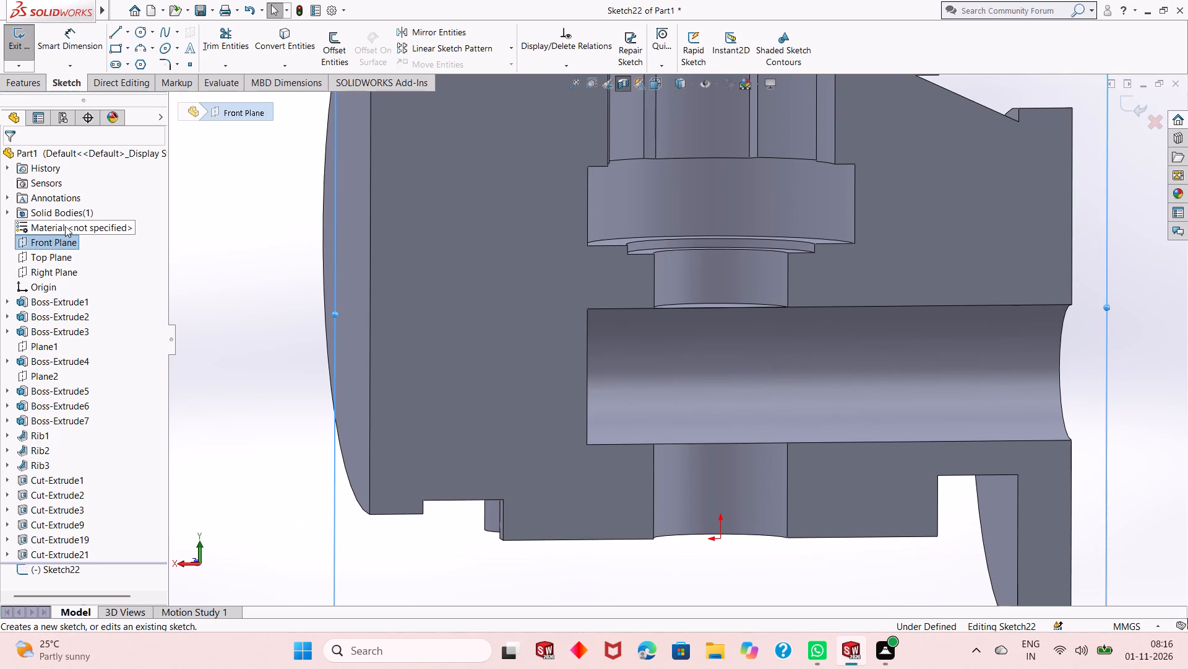
key("ctrl+8")
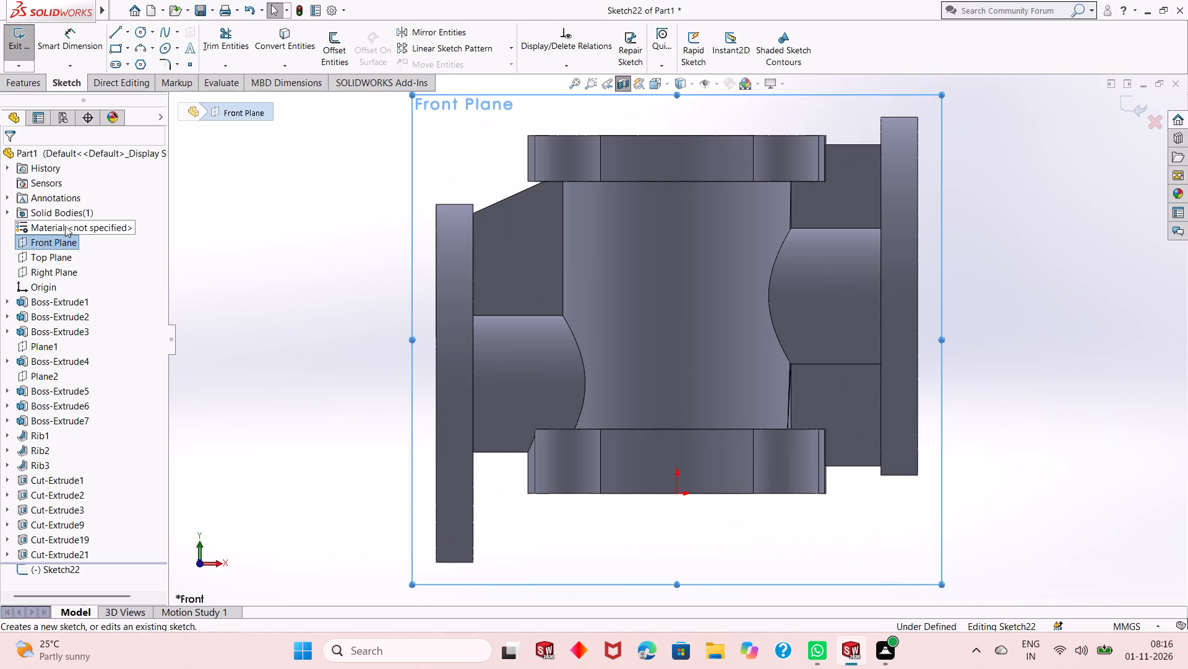
key("ctrl+8")
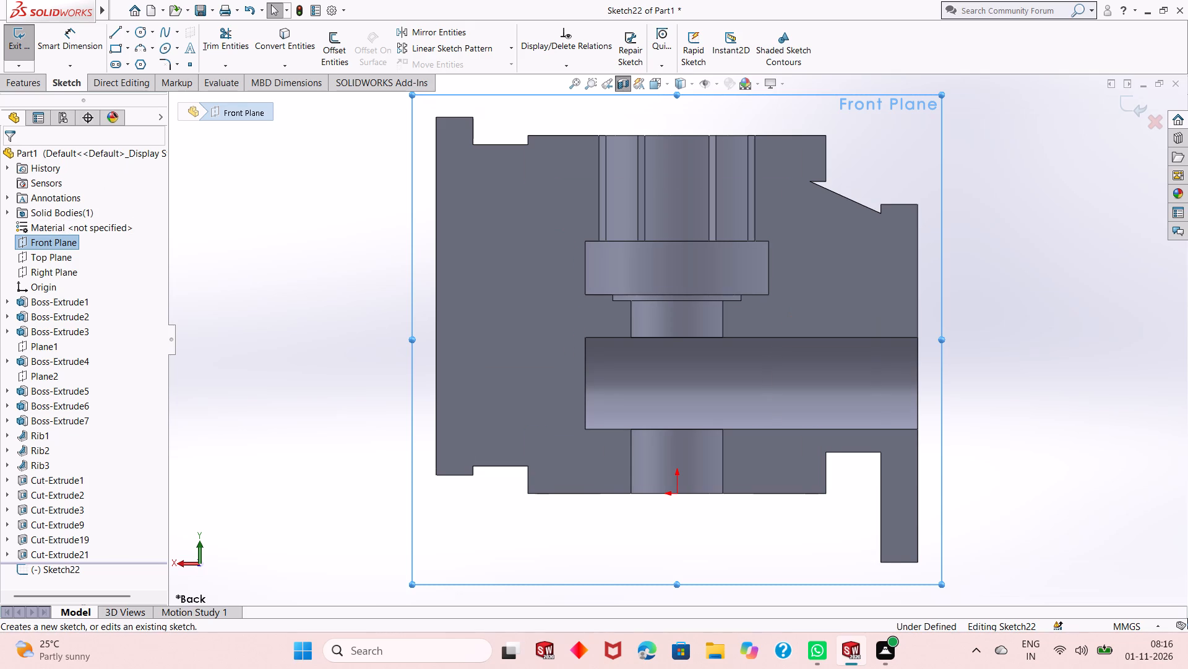
scroll(590, 320, "down", 3)
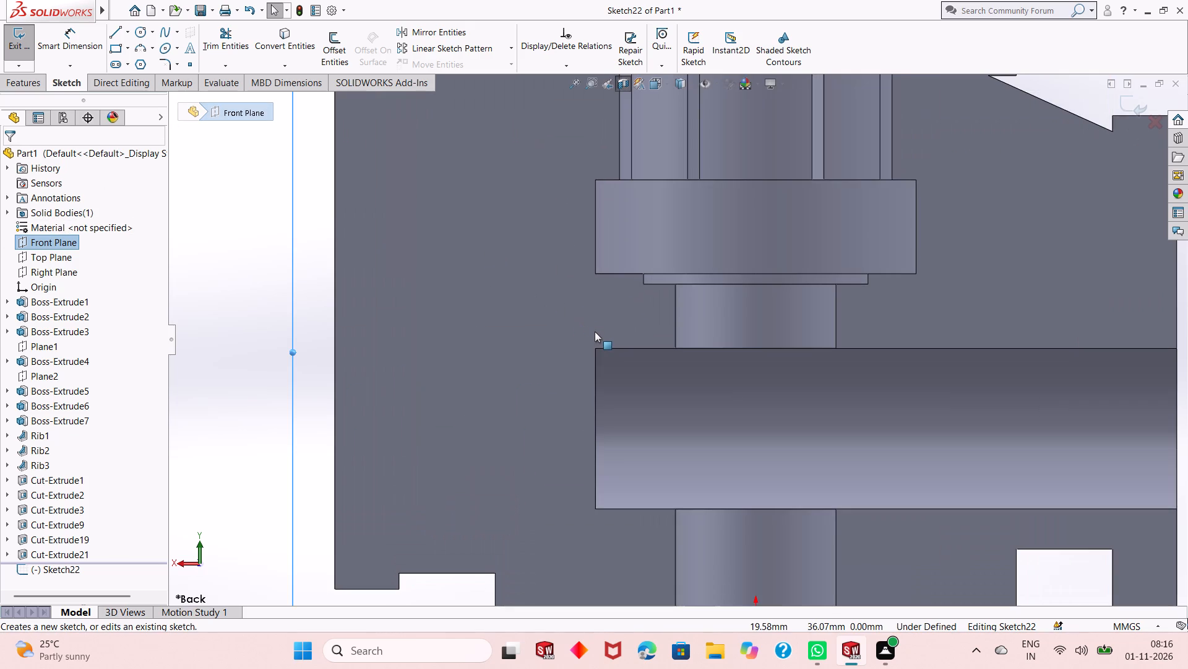
scroll(595, 331, "down", 1)
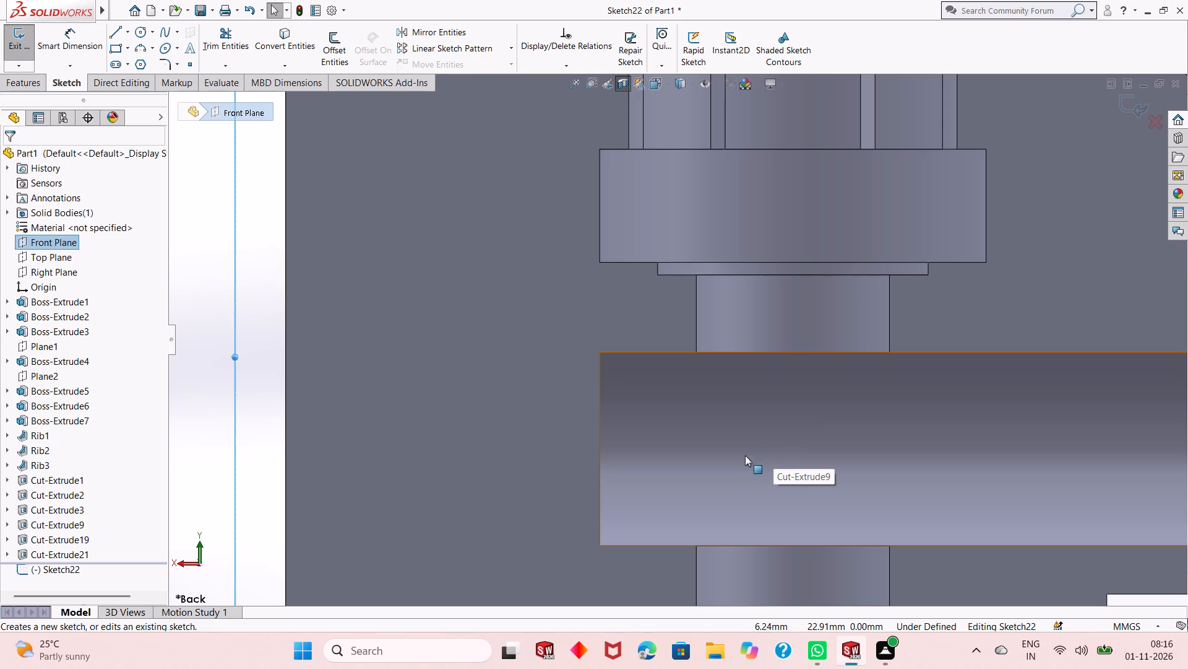
scroll(635, 373, "up", 1)
scroll(642, 353, "down", 2)
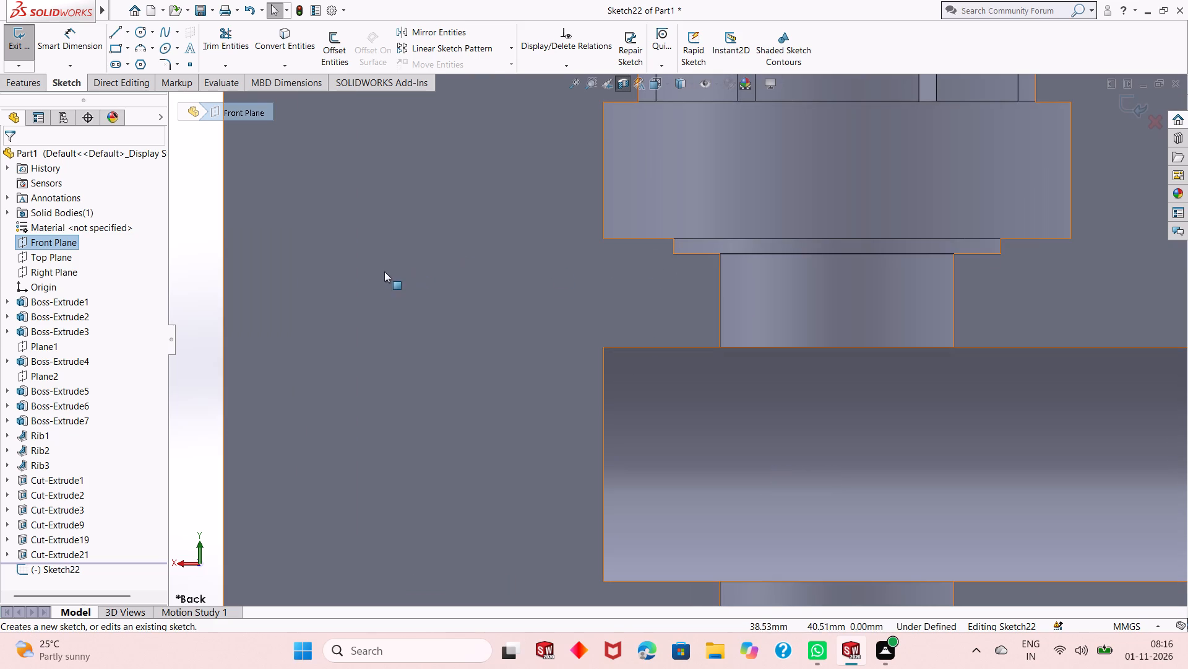
left_click(116, 33)
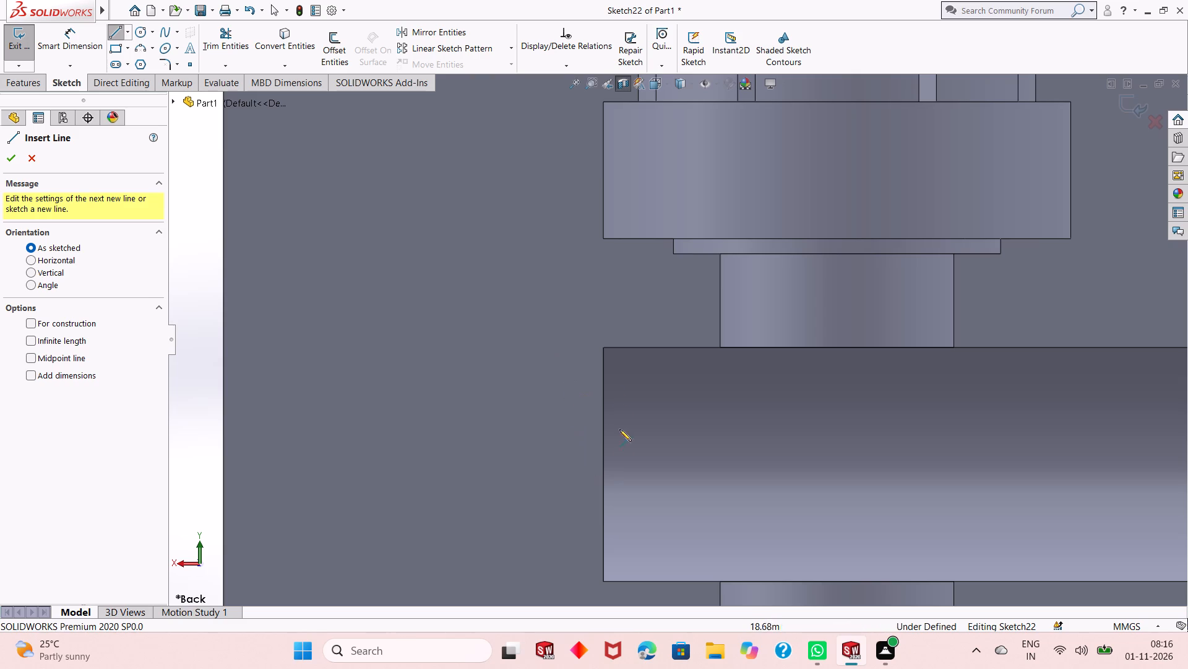
left_click(604, 393)
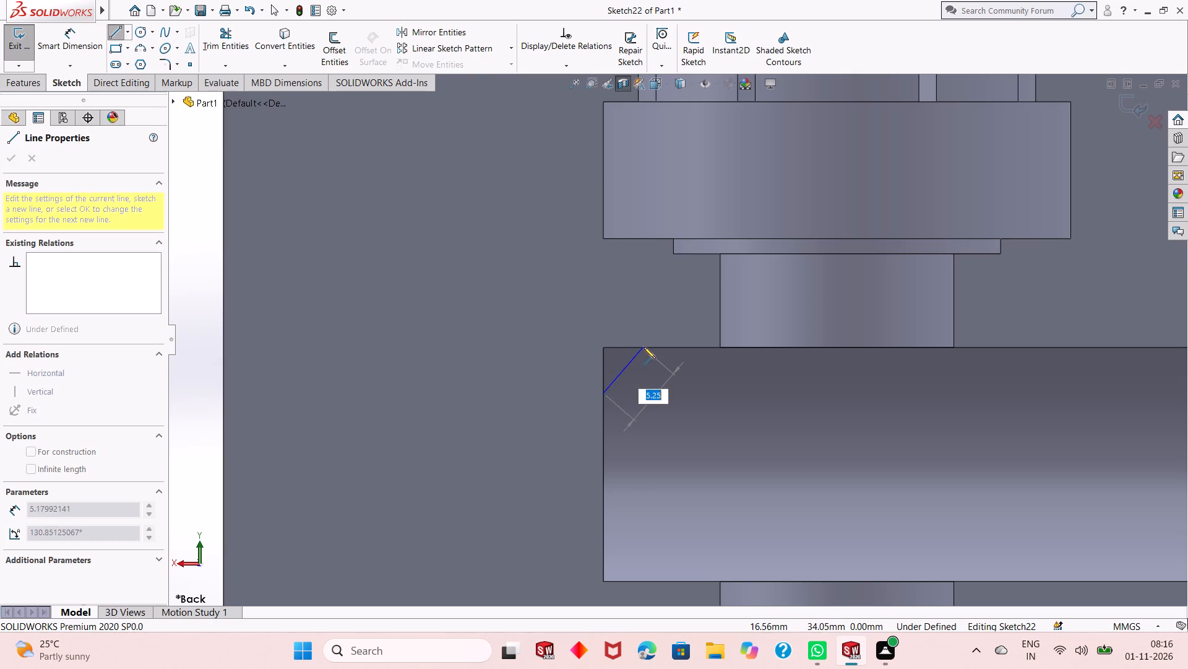
left_click(643, 347)
right_click(656, 330)
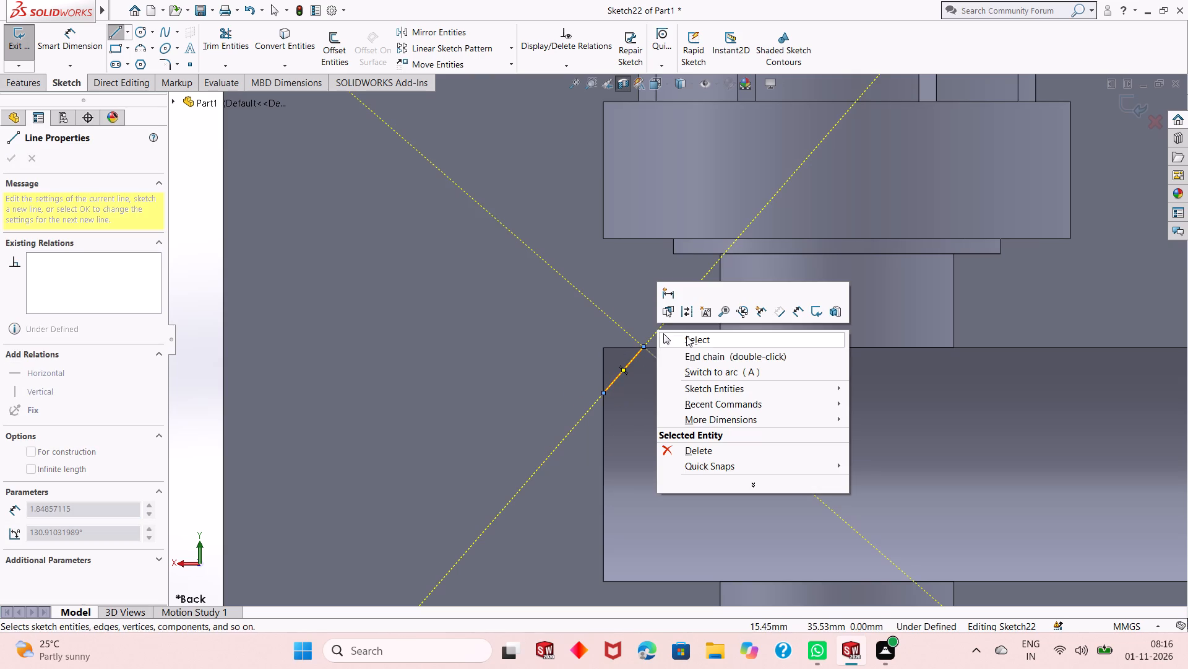
left_click(686, 336)
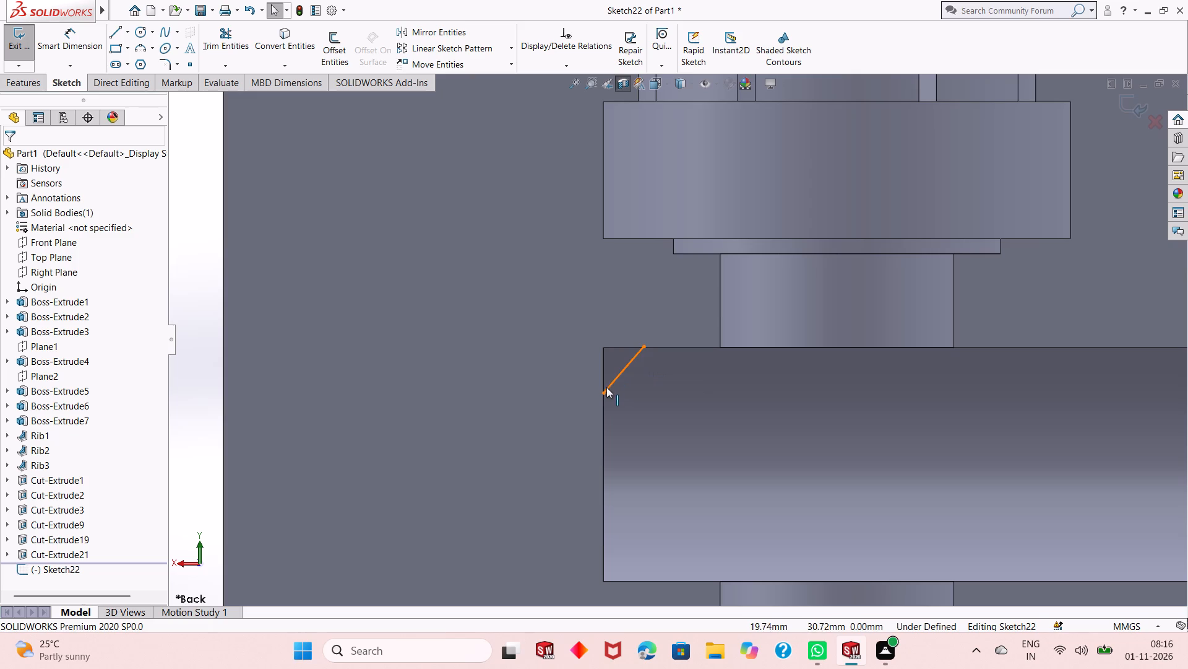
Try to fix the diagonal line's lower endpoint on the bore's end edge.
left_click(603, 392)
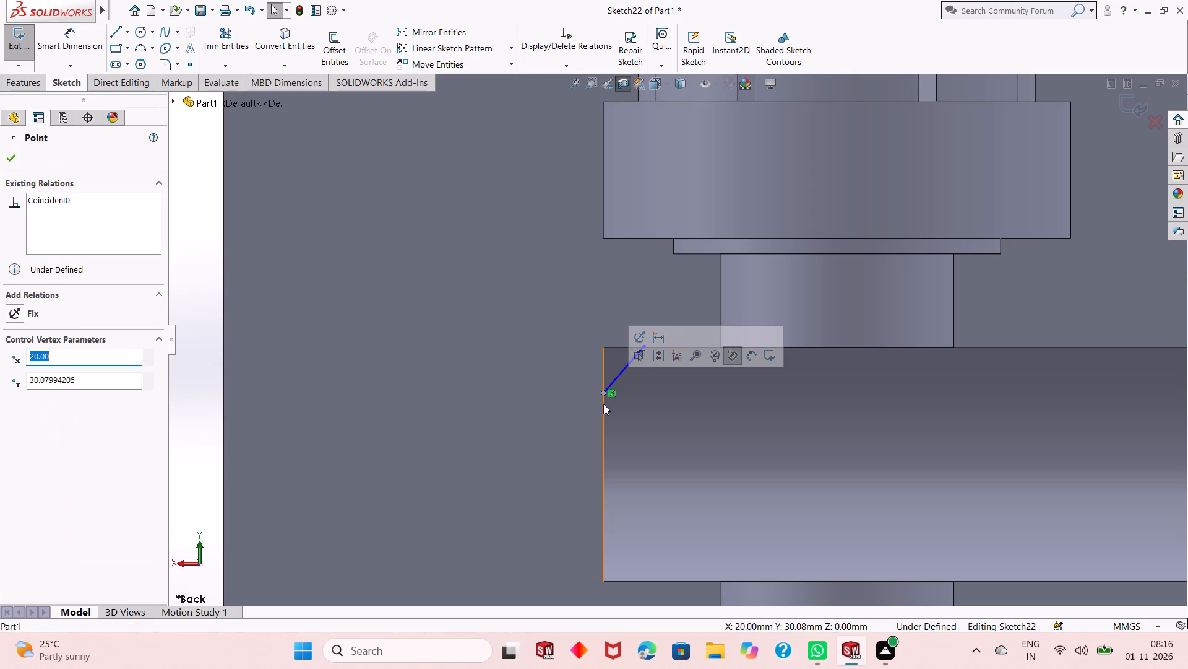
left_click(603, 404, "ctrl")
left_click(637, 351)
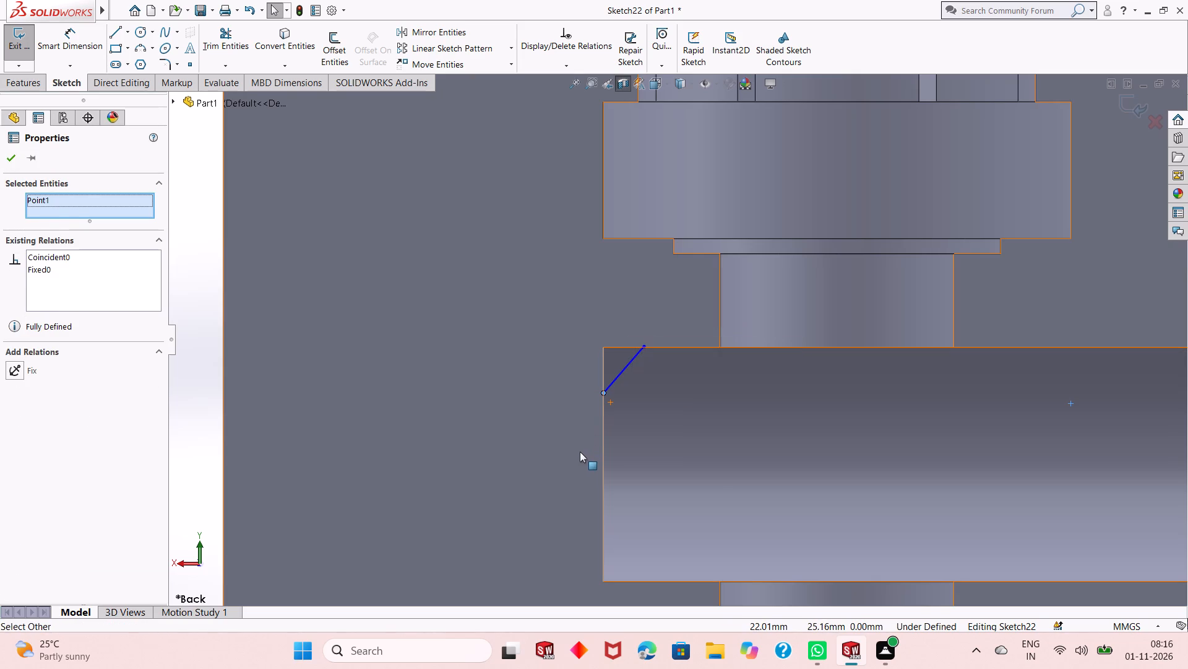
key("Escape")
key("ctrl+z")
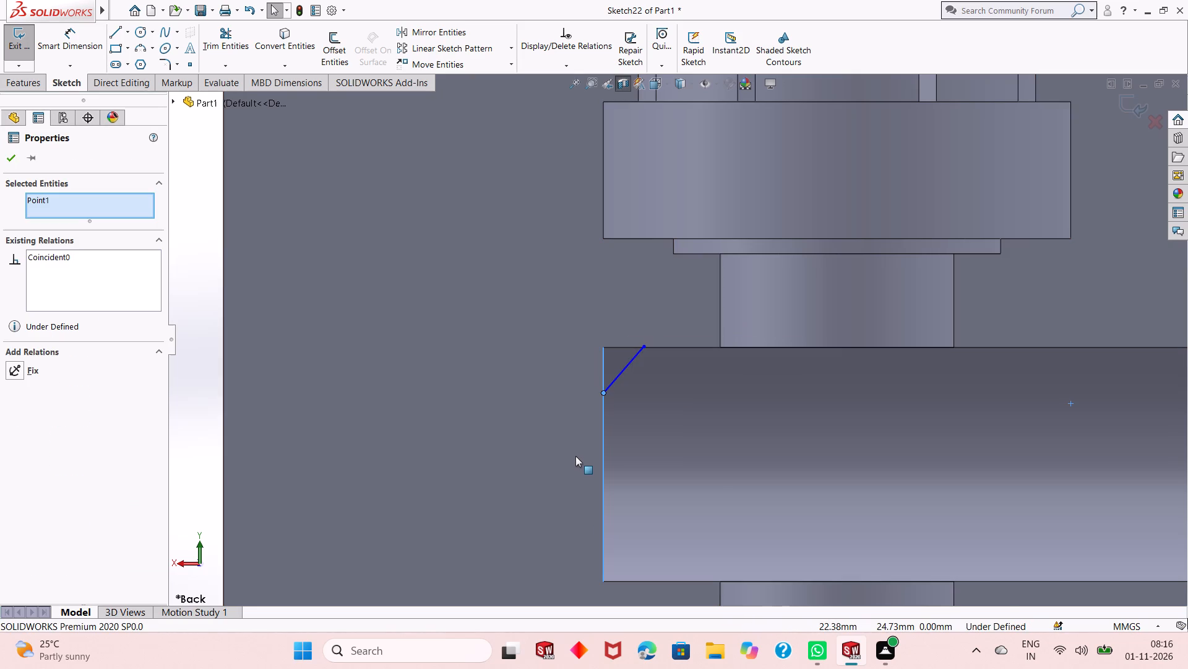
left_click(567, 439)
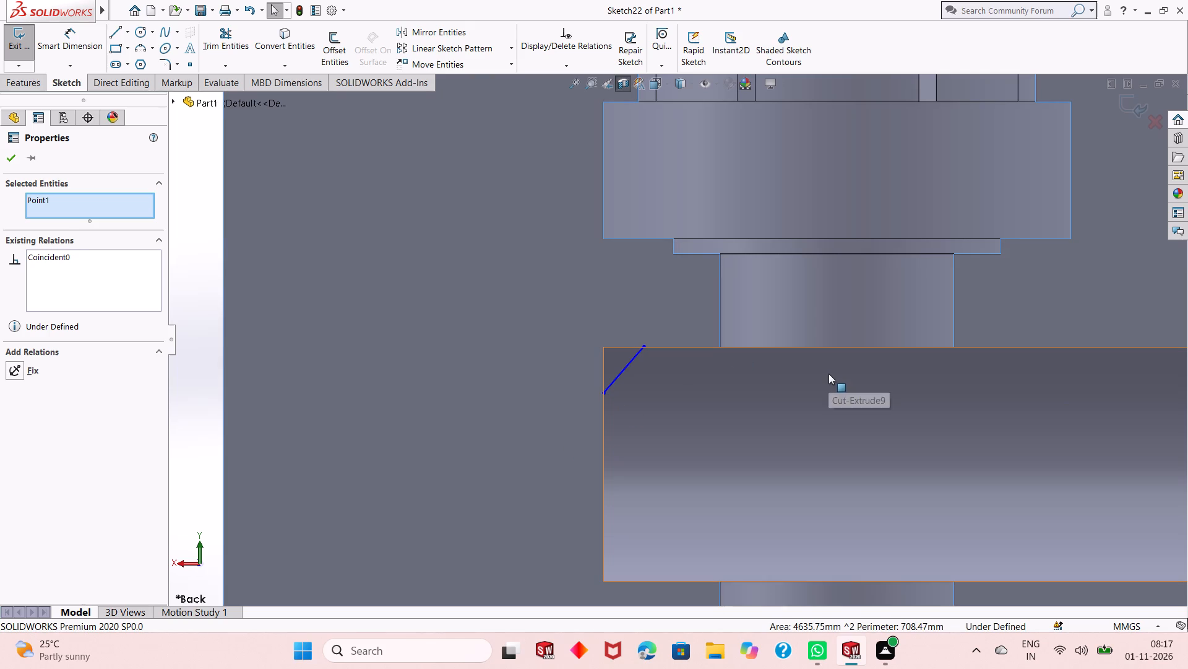
Apply a Fix relation to the diagonal line's upper endpoint at the bore's upper edge.
scroll(637, 345, "down", 4)
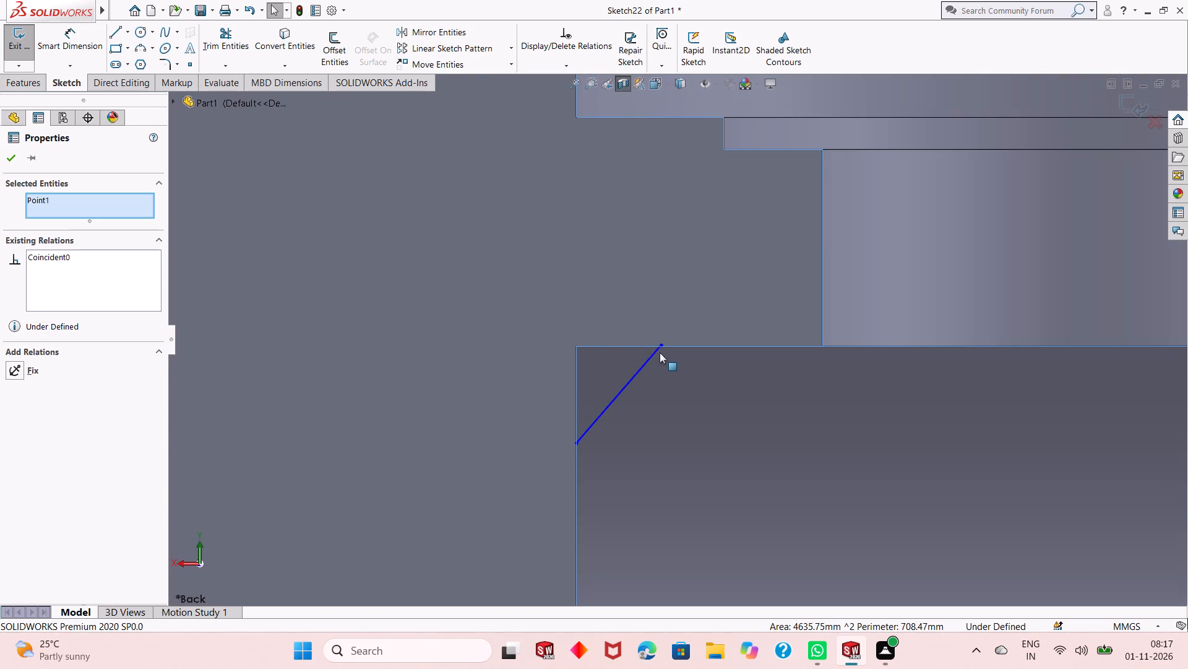
scroll(664, 352, "down", 4)
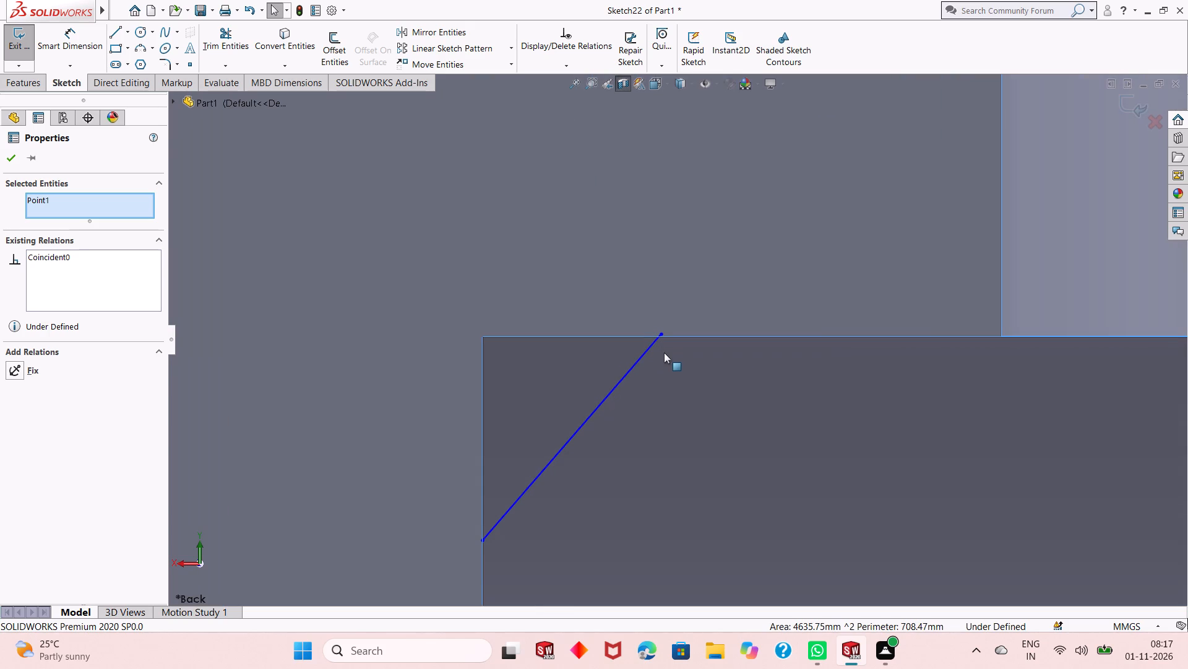
left_click(661, 331)
left_click(692, 336, "ctrl")
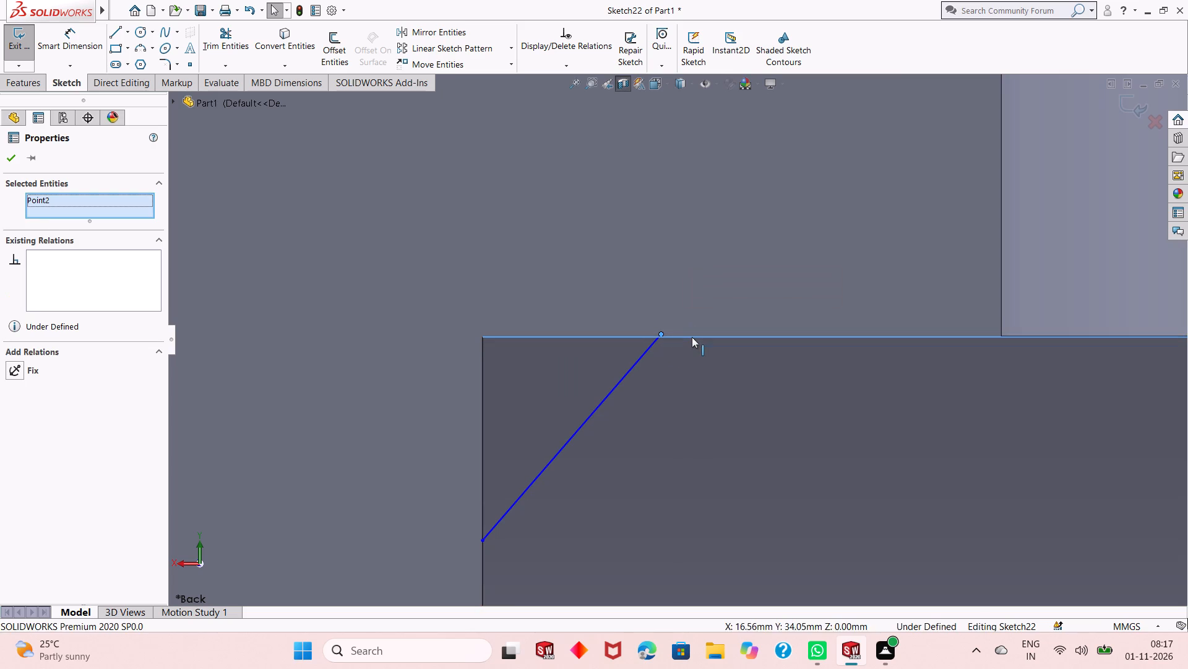
left_click(731, 275)
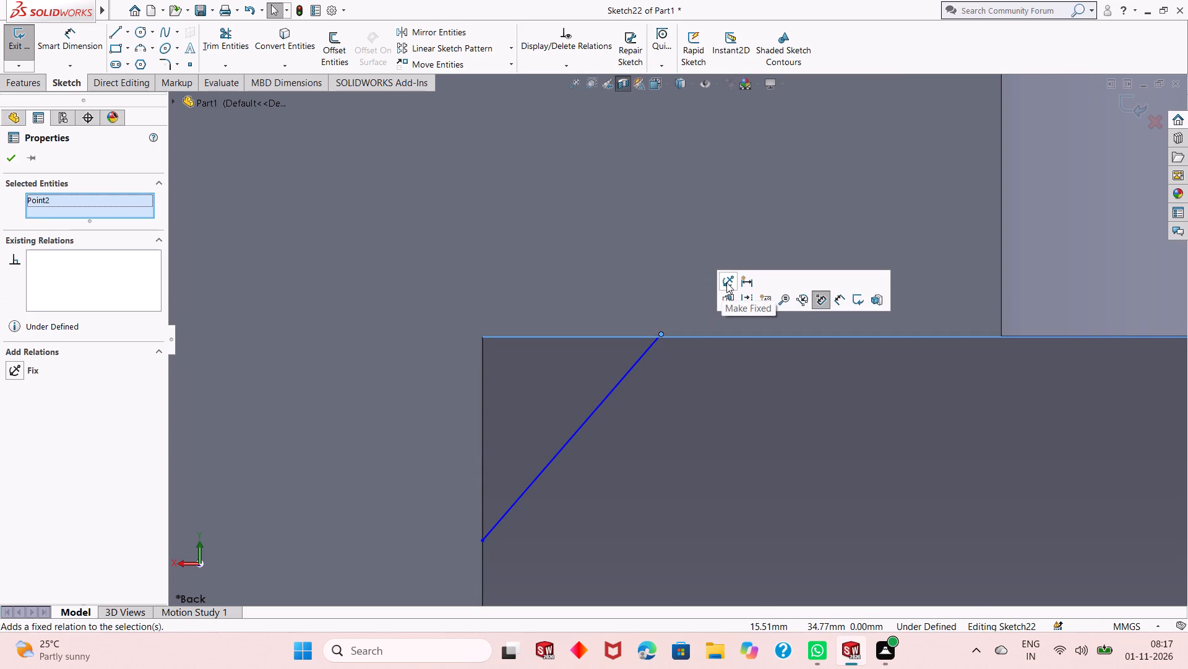
left_click(726, 284)
scroll(632, 416, "up", 2)
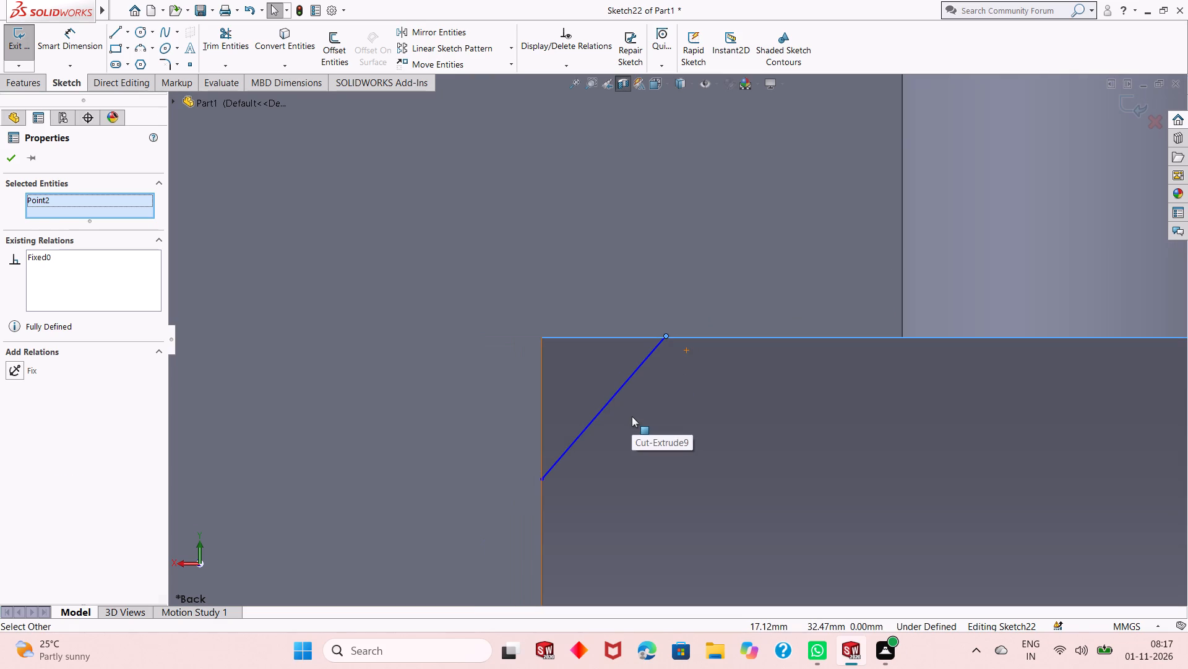
key("Escape")
key("Escape")
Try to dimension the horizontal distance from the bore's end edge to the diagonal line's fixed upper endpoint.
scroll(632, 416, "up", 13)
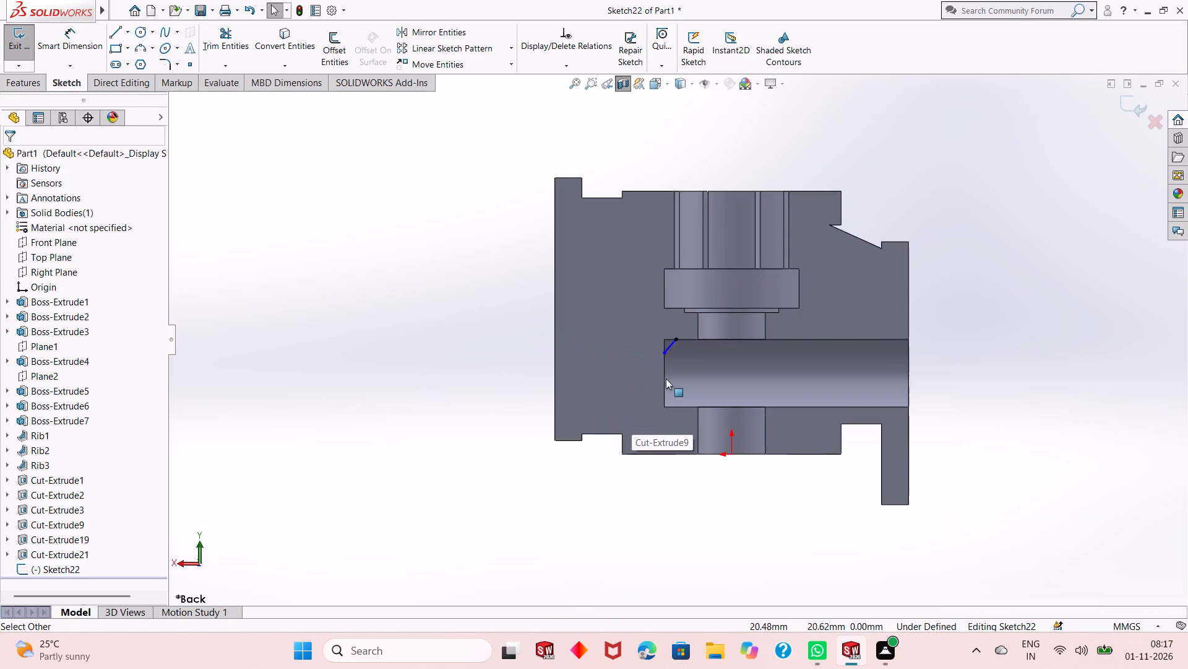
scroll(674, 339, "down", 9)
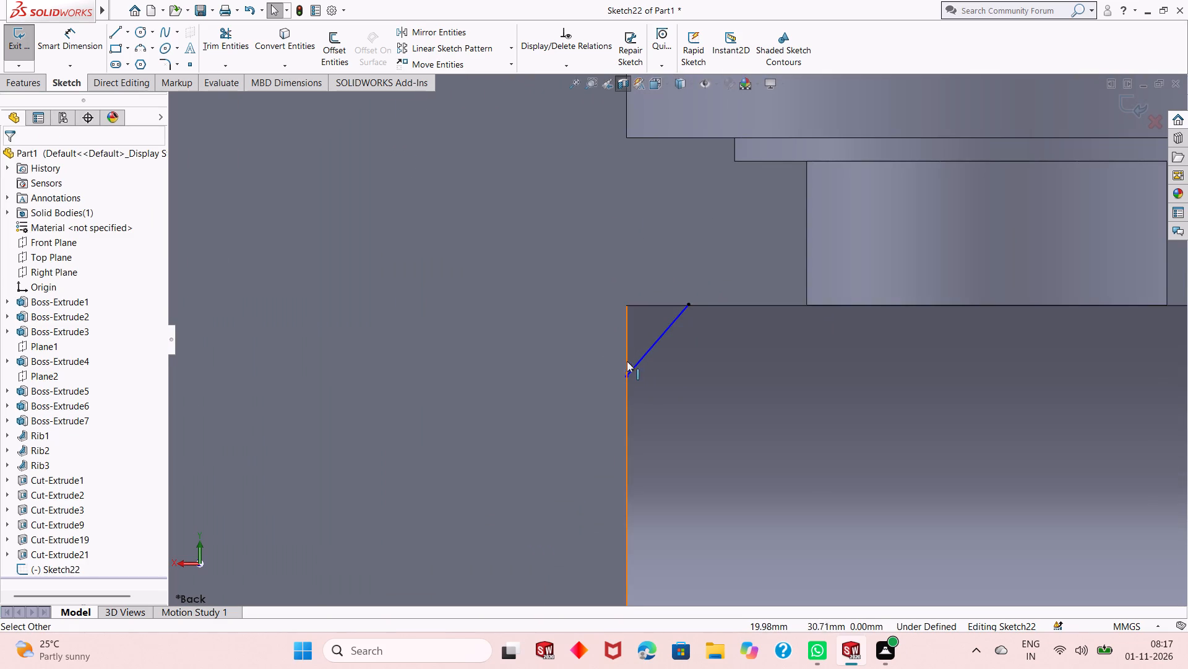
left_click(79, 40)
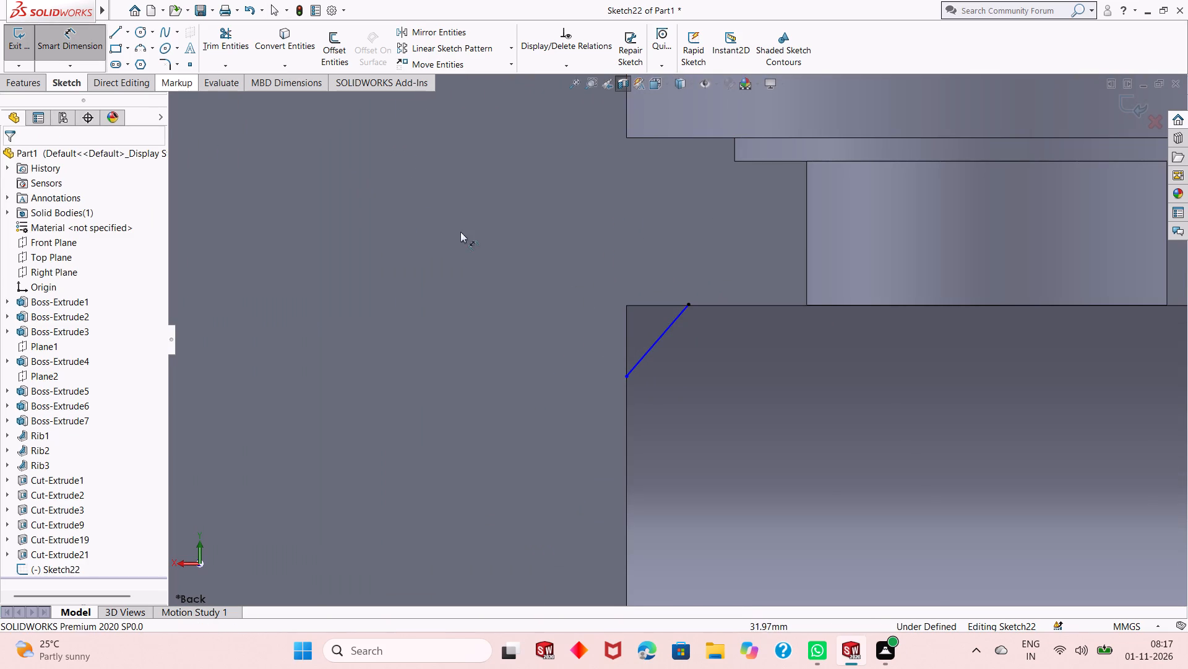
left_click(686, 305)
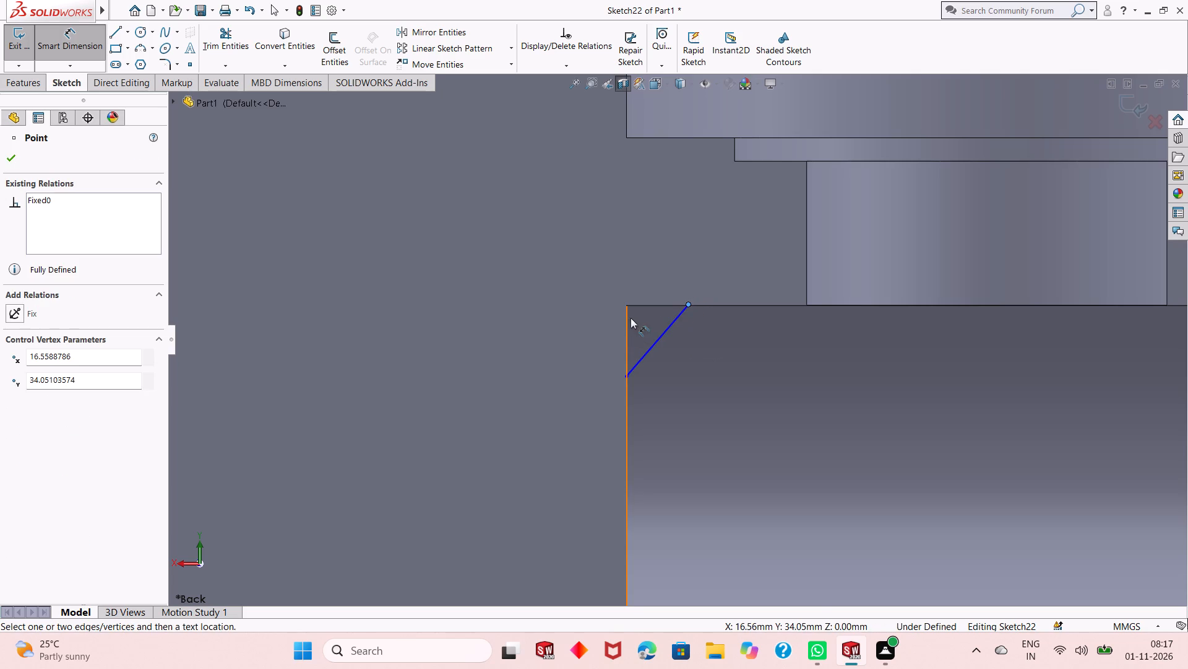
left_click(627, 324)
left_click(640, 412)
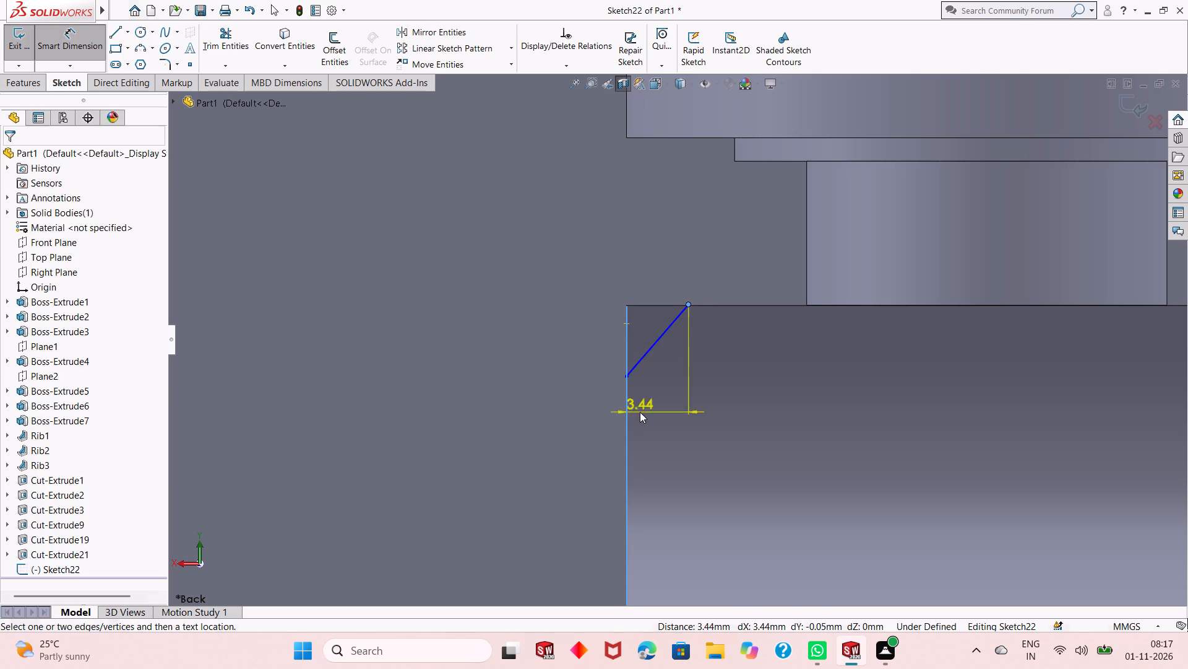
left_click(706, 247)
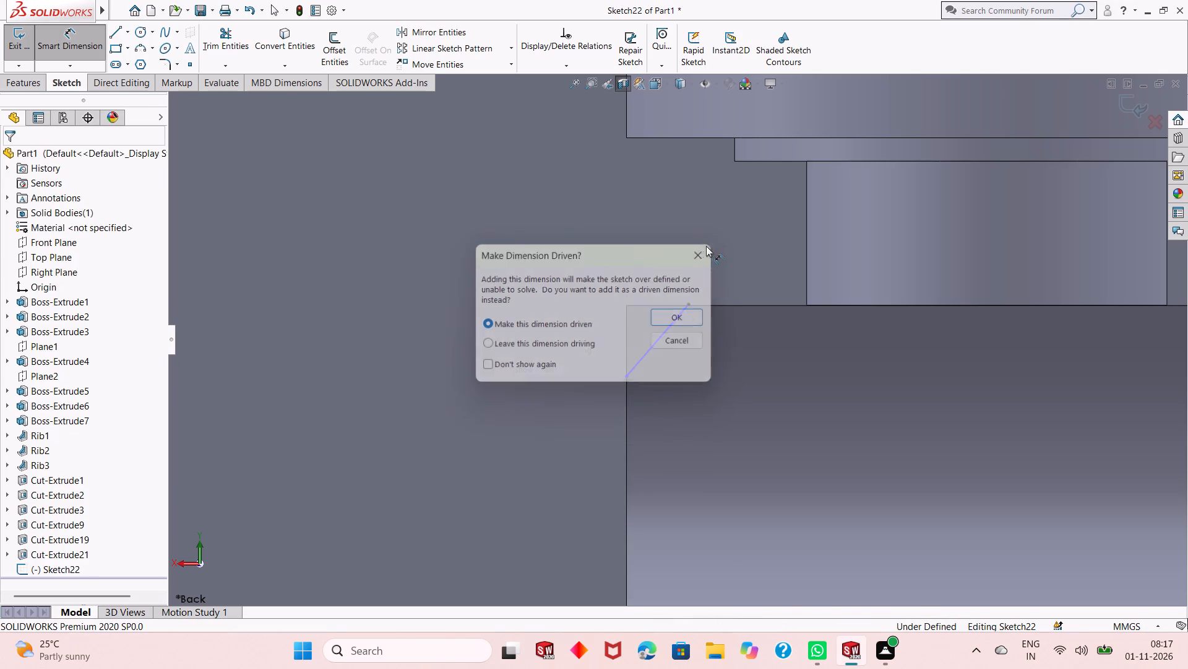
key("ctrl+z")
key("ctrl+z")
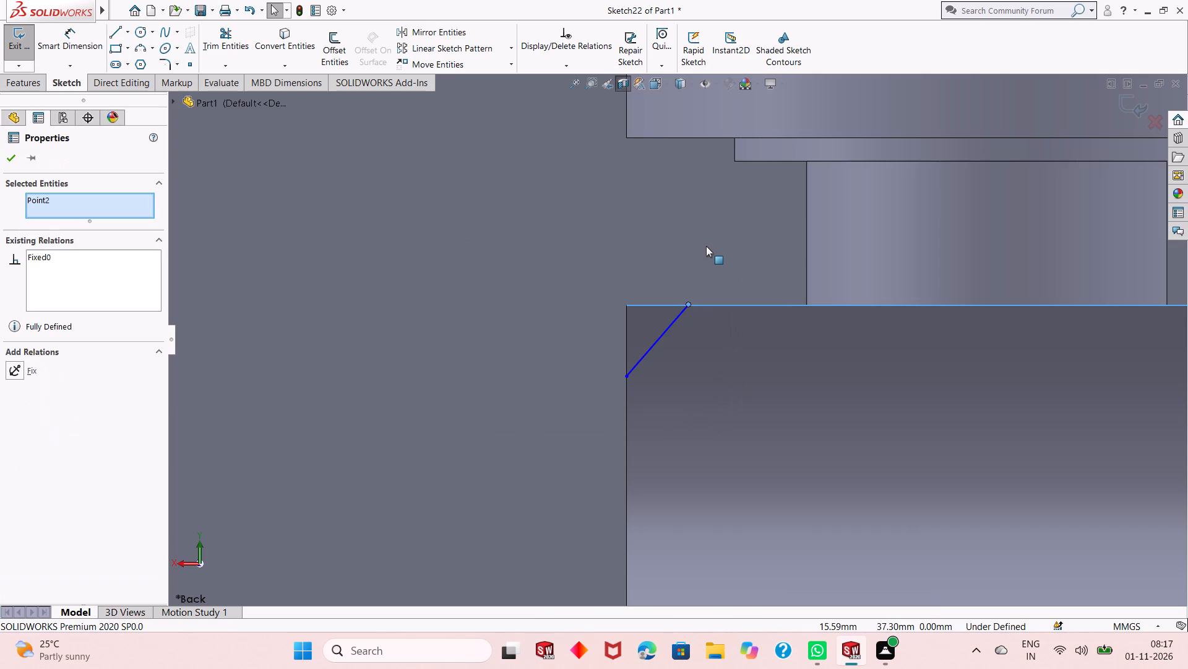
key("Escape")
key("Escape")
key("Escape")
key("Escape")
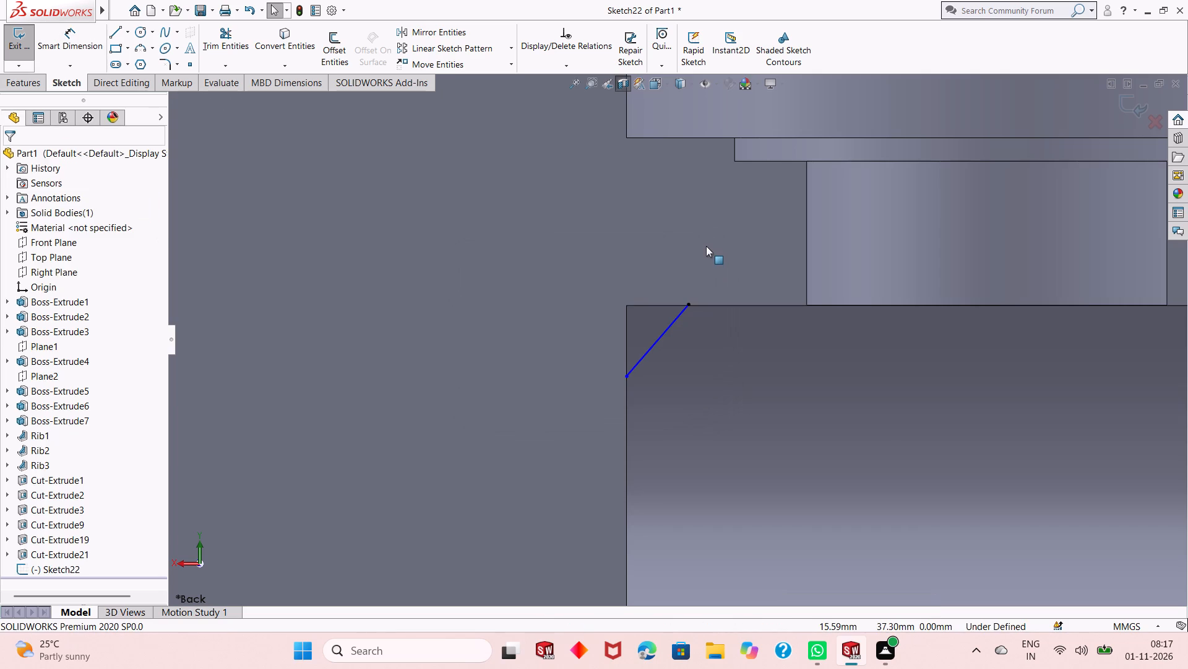
Undo the Fix relation and the diagonal line at the bore's closed-end corner.
key("ctrl+z")
key("ctrl+z")
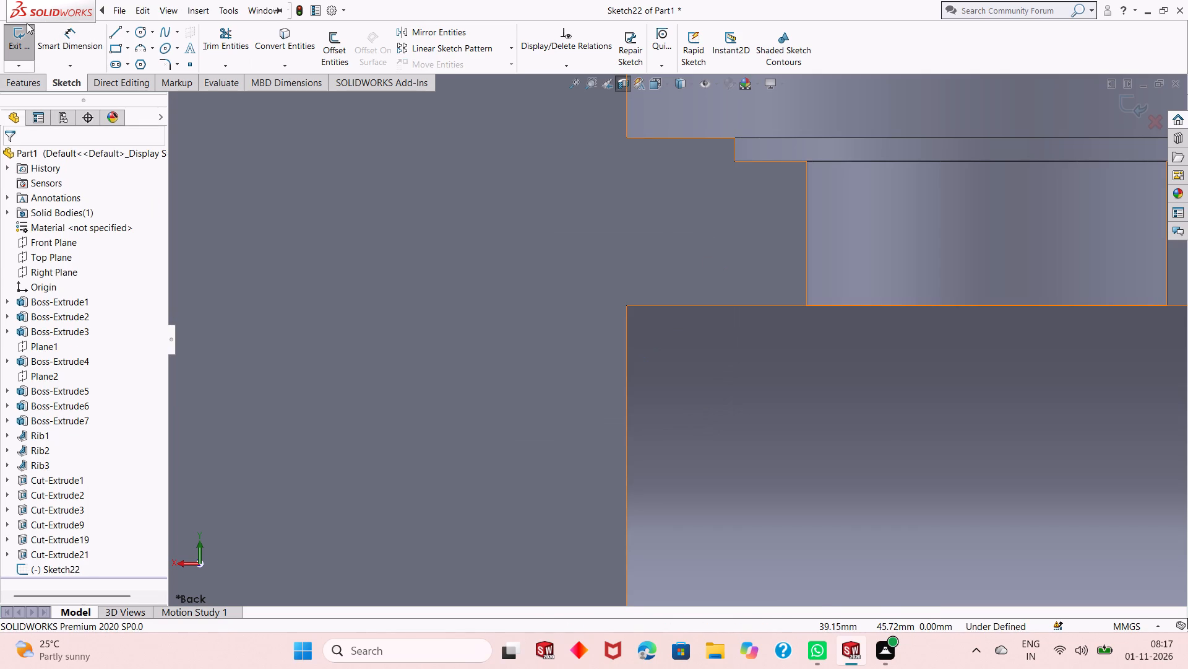
Sketch a new diagonal line about 6.25 mm long from the bore's upper edge to its closed-end edge.
left_click(115, 32)
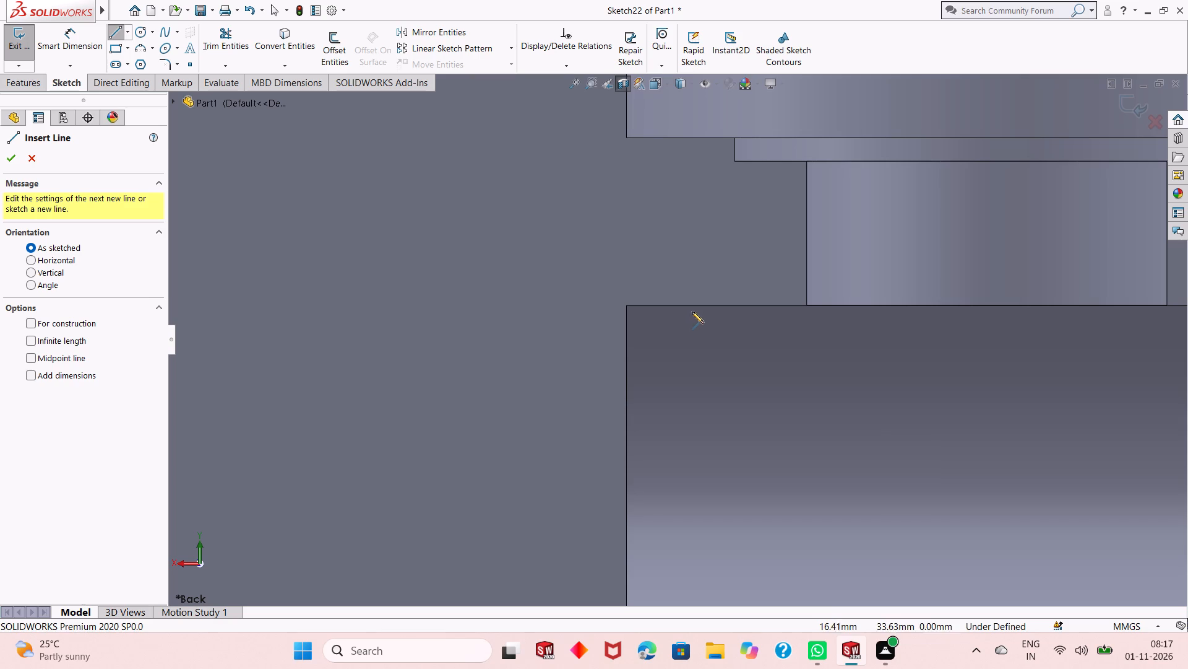
left_click(699, 305)
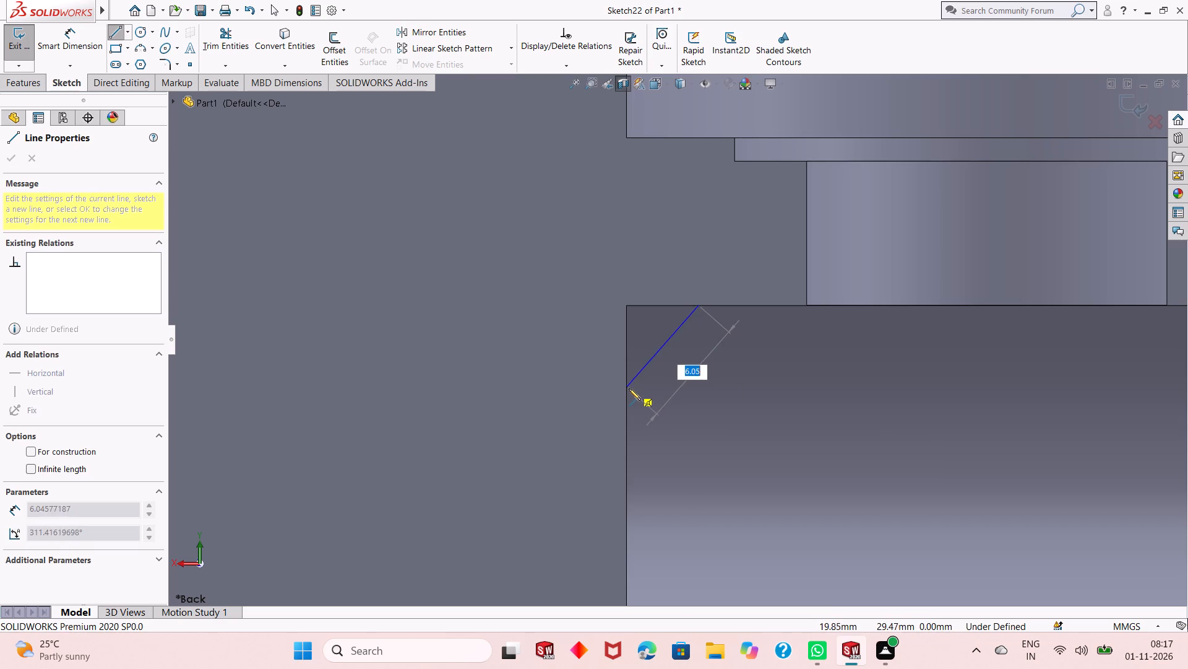
left_click(626, 392)
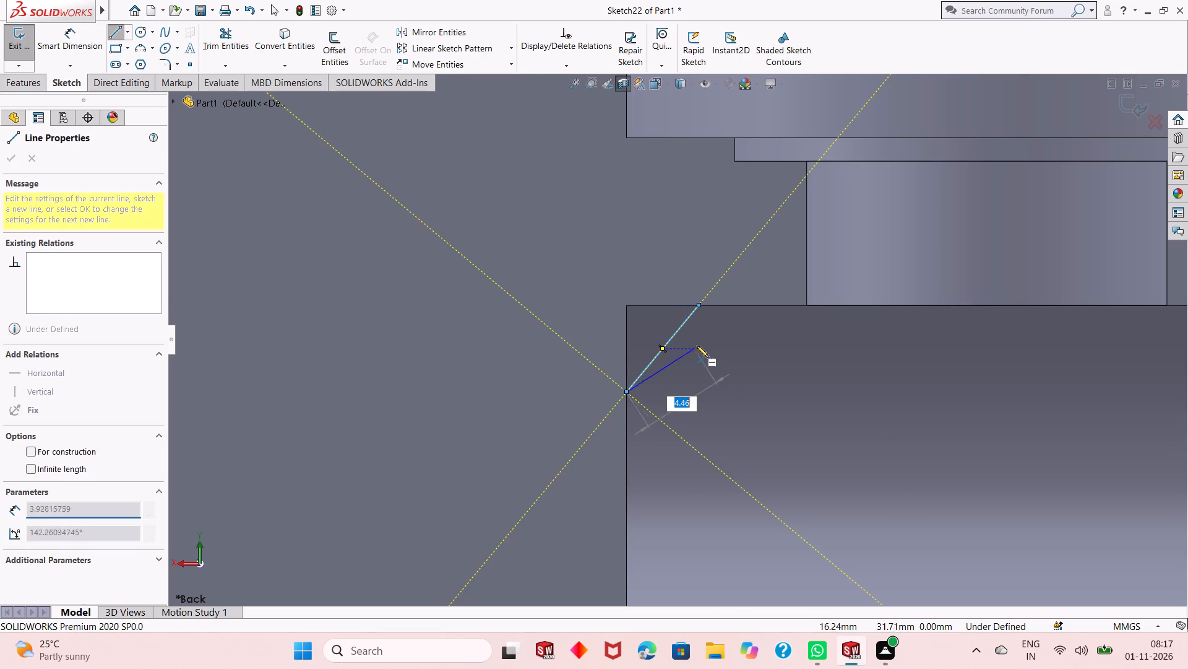
right_click(697, 346)
left_click(721, 353)
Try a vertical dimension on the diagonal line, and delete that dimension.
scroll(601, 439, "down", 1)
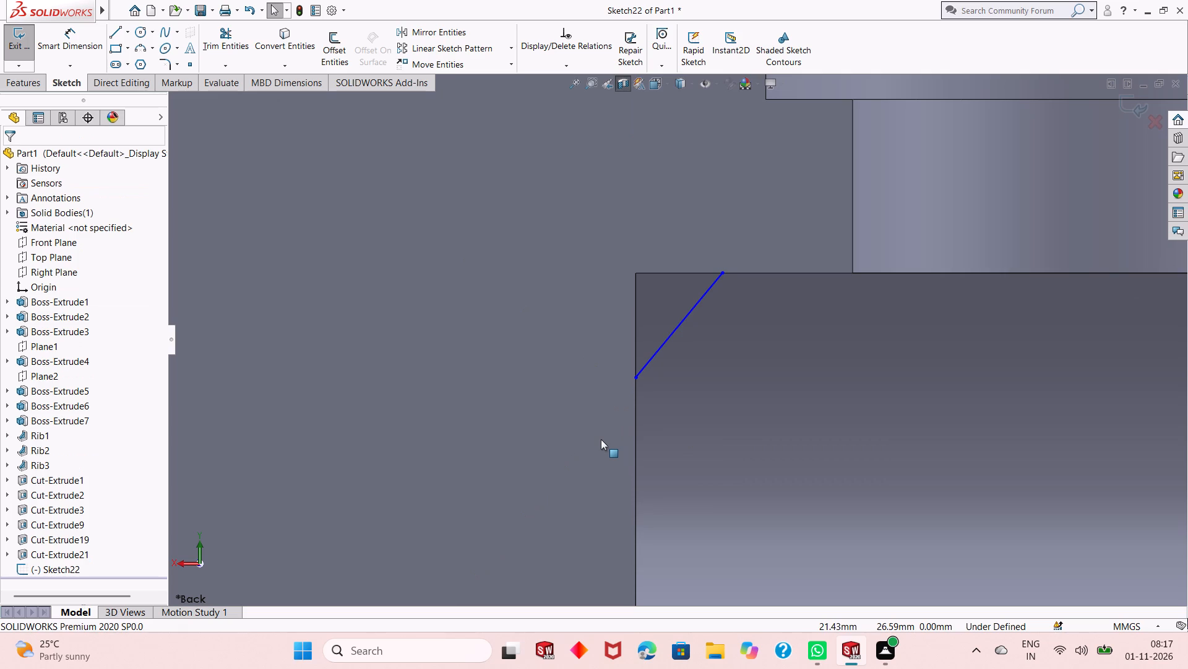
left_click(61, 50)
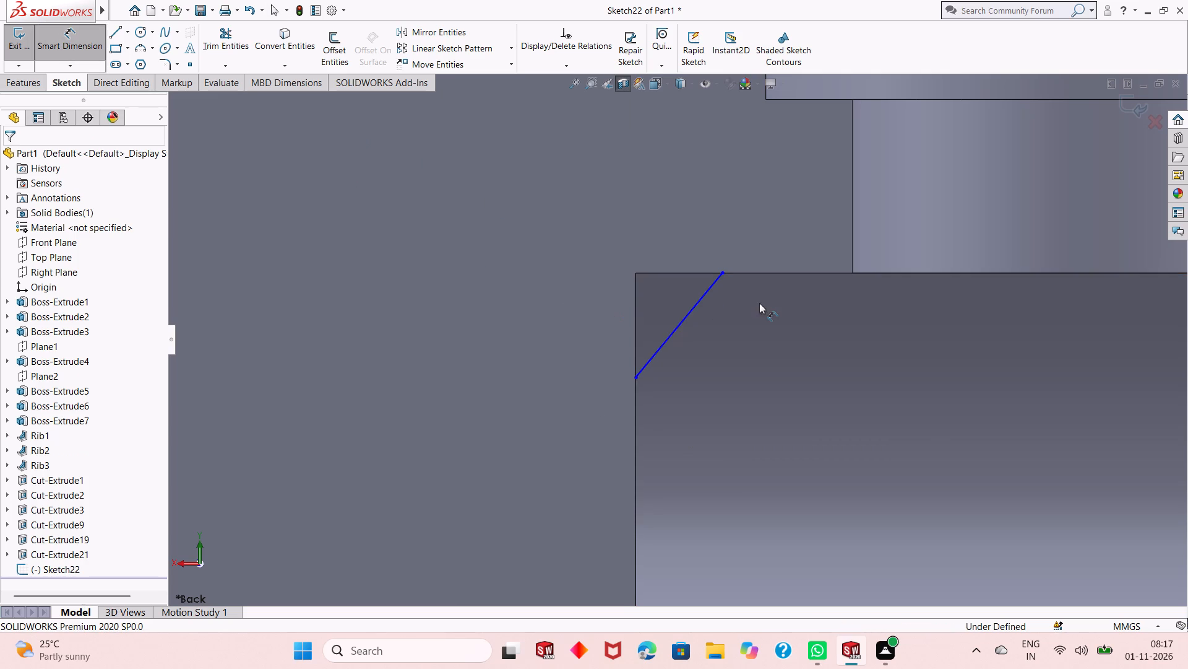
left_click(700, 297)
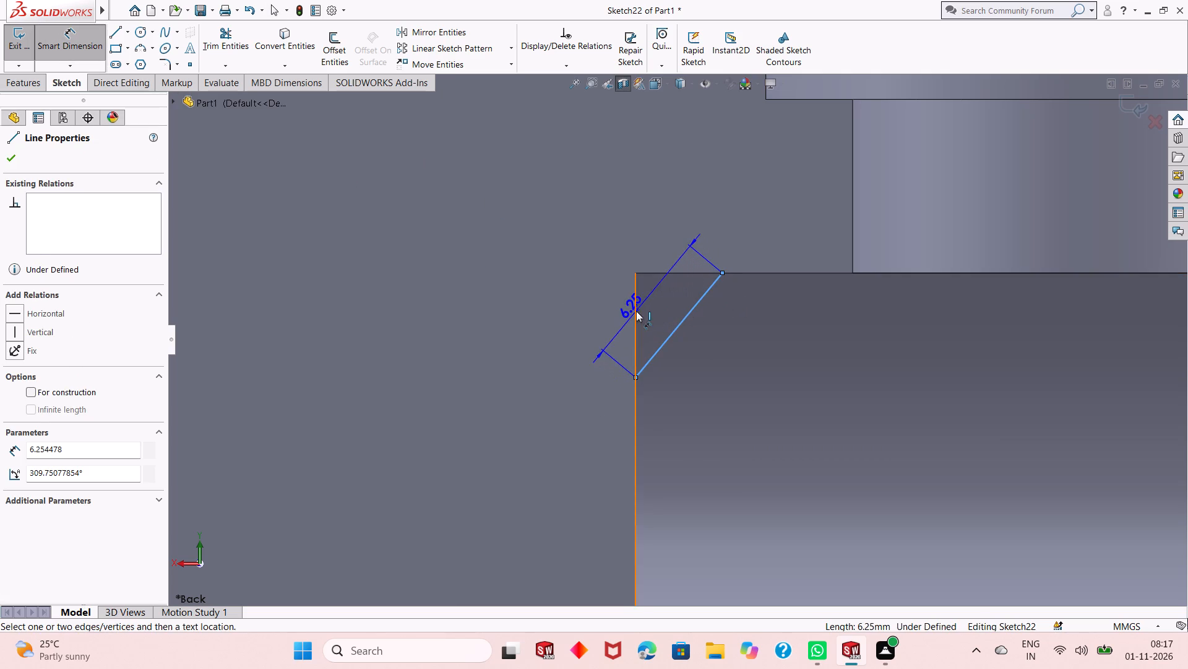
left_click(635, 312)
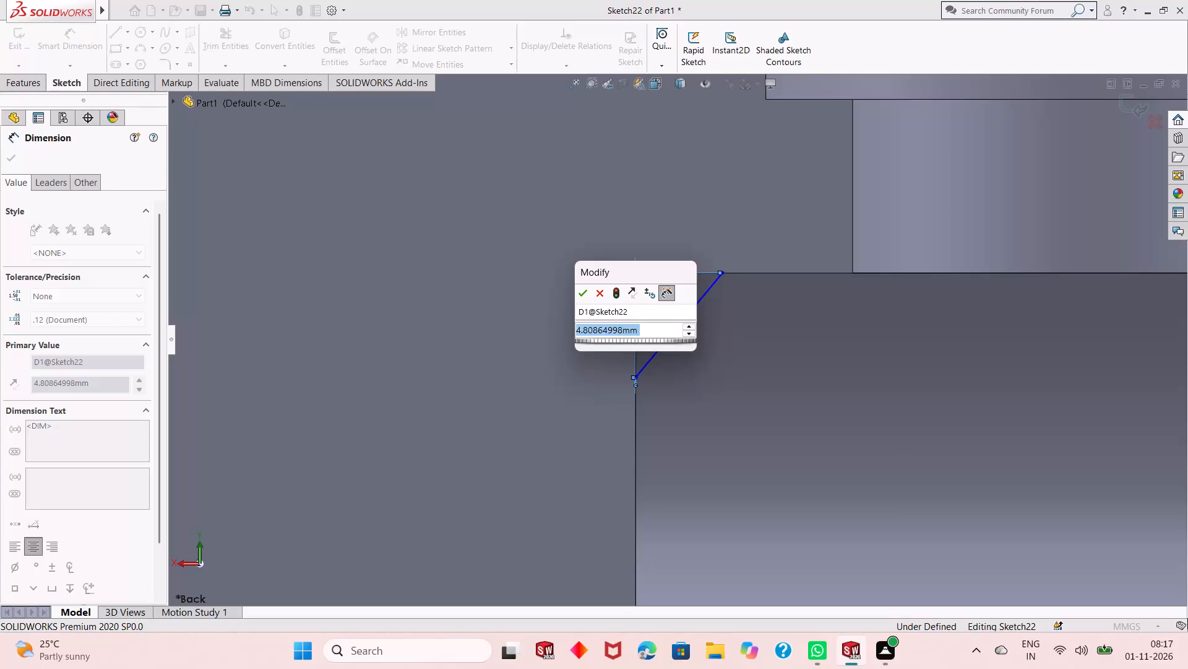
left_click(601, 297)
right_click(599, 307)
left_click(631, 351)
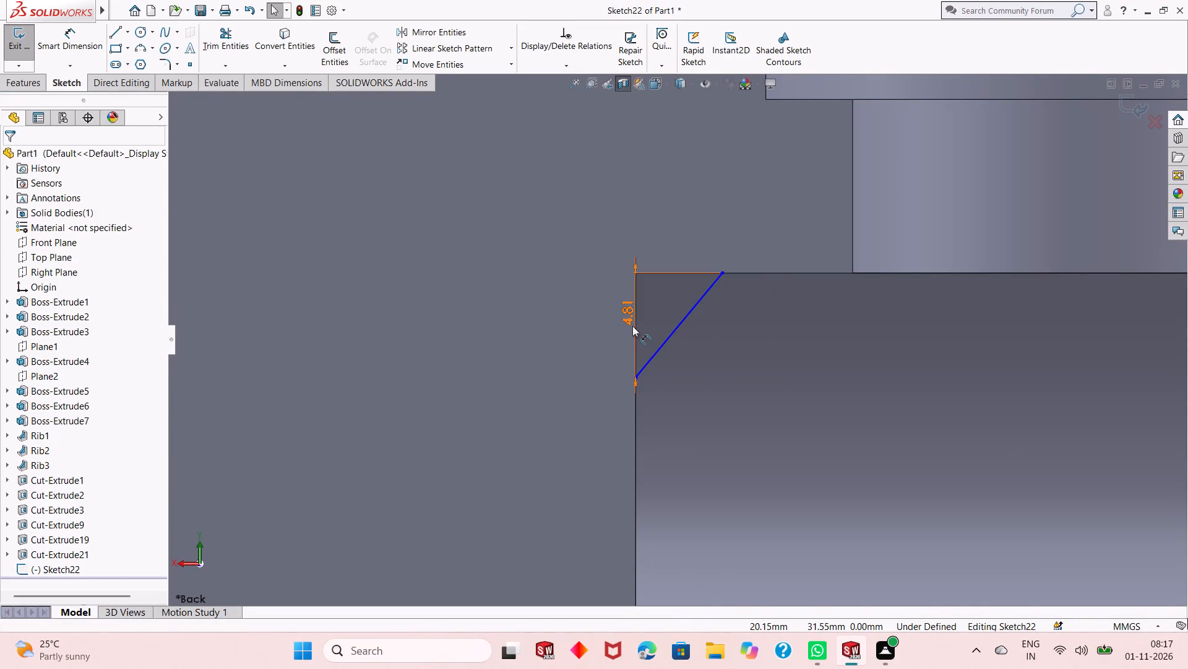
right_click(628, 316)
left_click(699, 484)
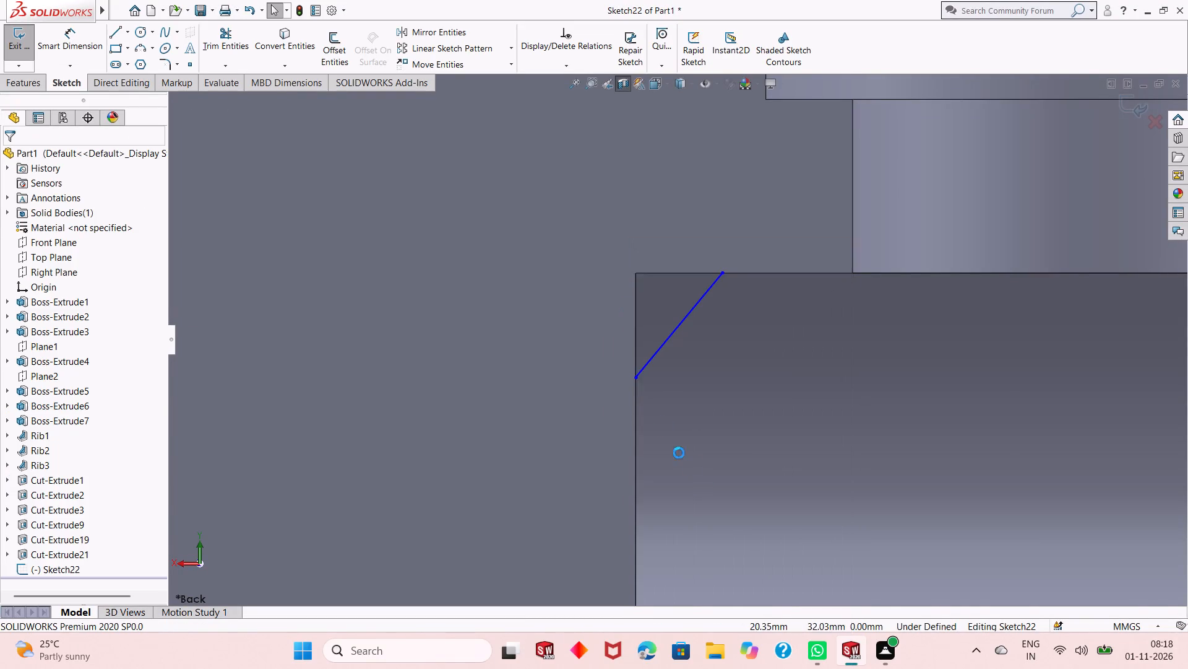
Dimension the angle between the diagonal line and the bore's end edge as 35 degrees.
left_click(84, 40)
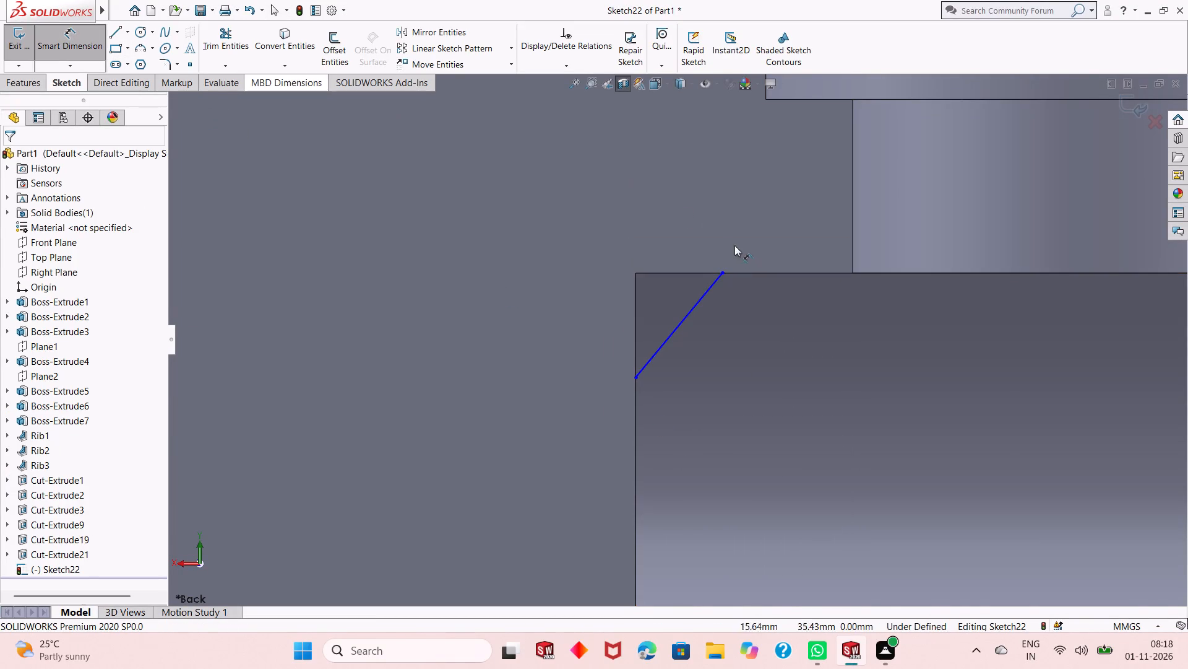
left_click(678, 326)
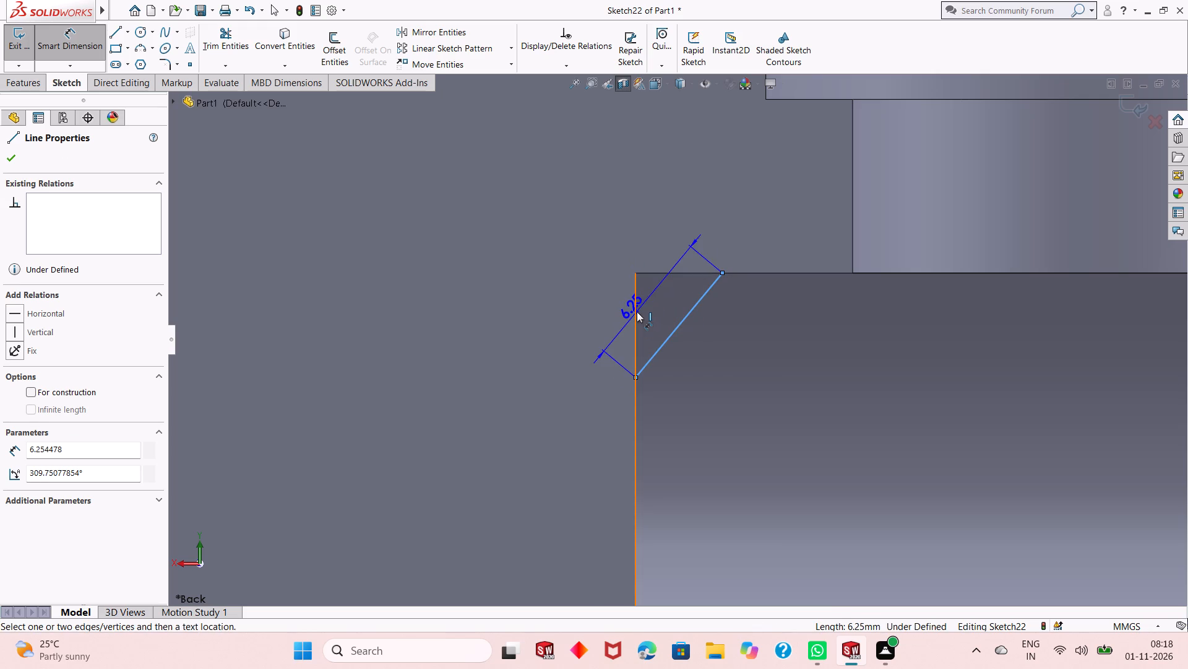
left_click(637, 312)
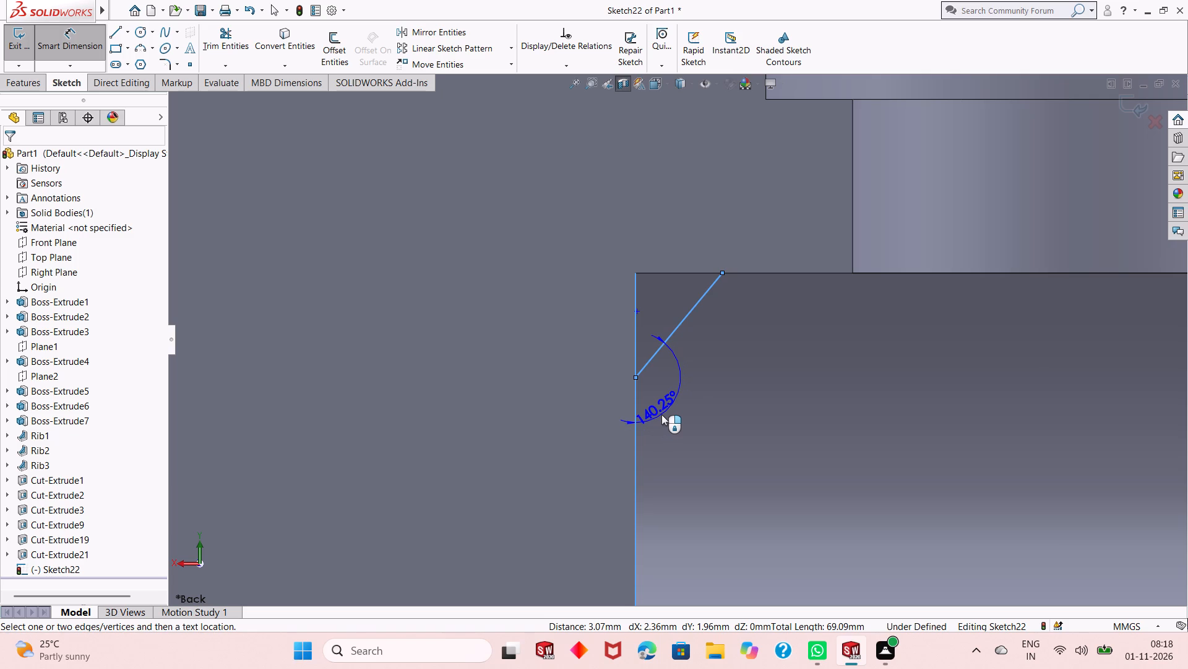
left_click(650, 323)
type("35")
key("Return")
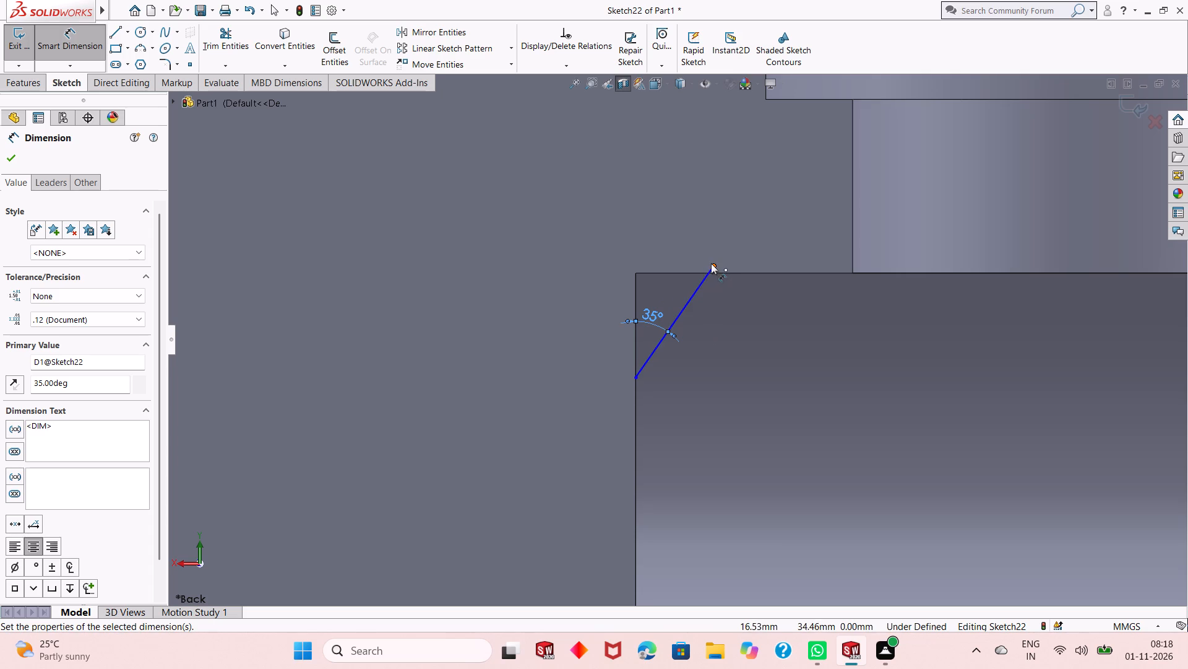
Dimension the horizontal distance from the bore's end edge to the diagonal line's upper endpoint as 3 mm.
left_click(637, 295)
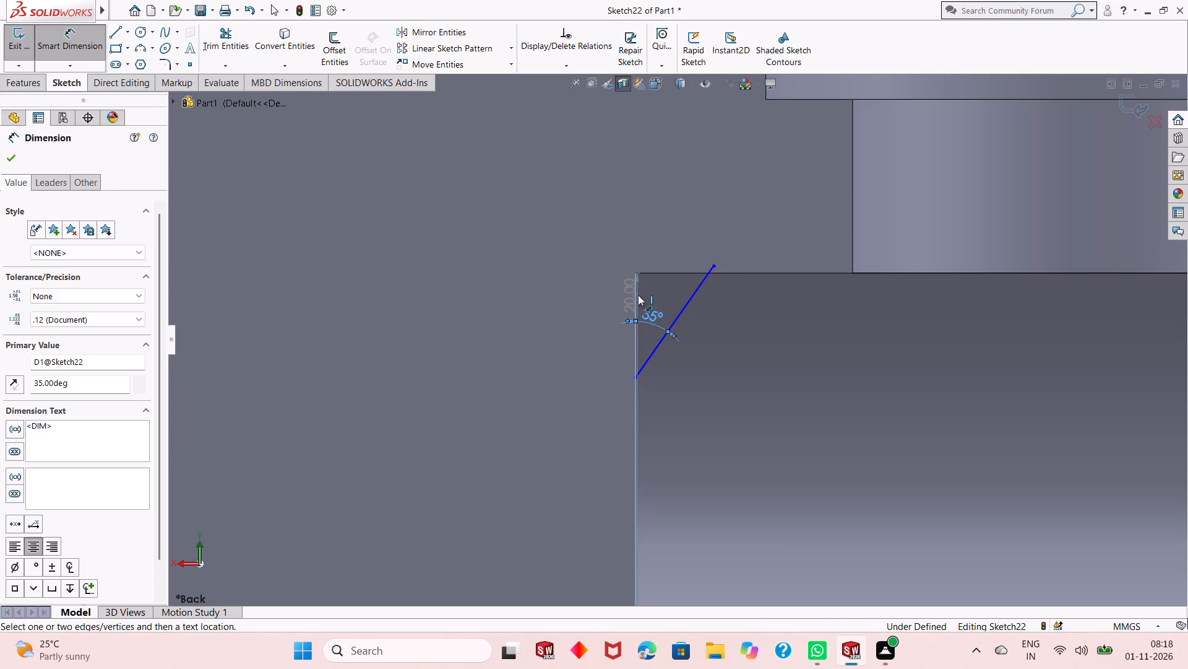
left_click(713, 265)
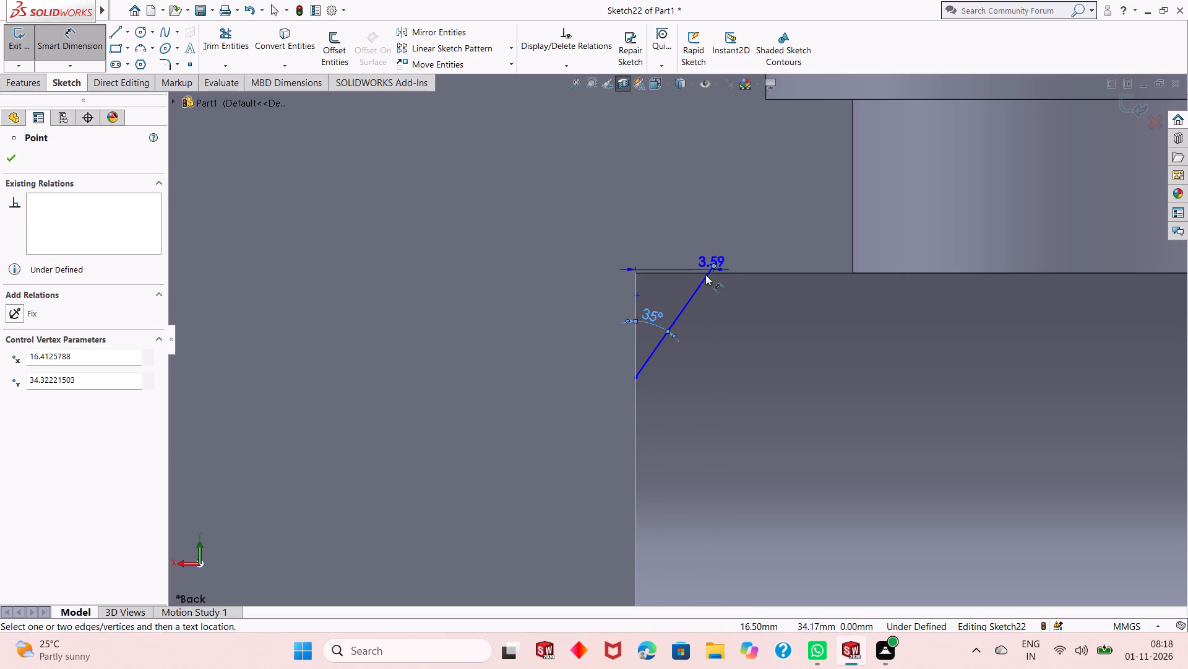
left_click(666, 460)
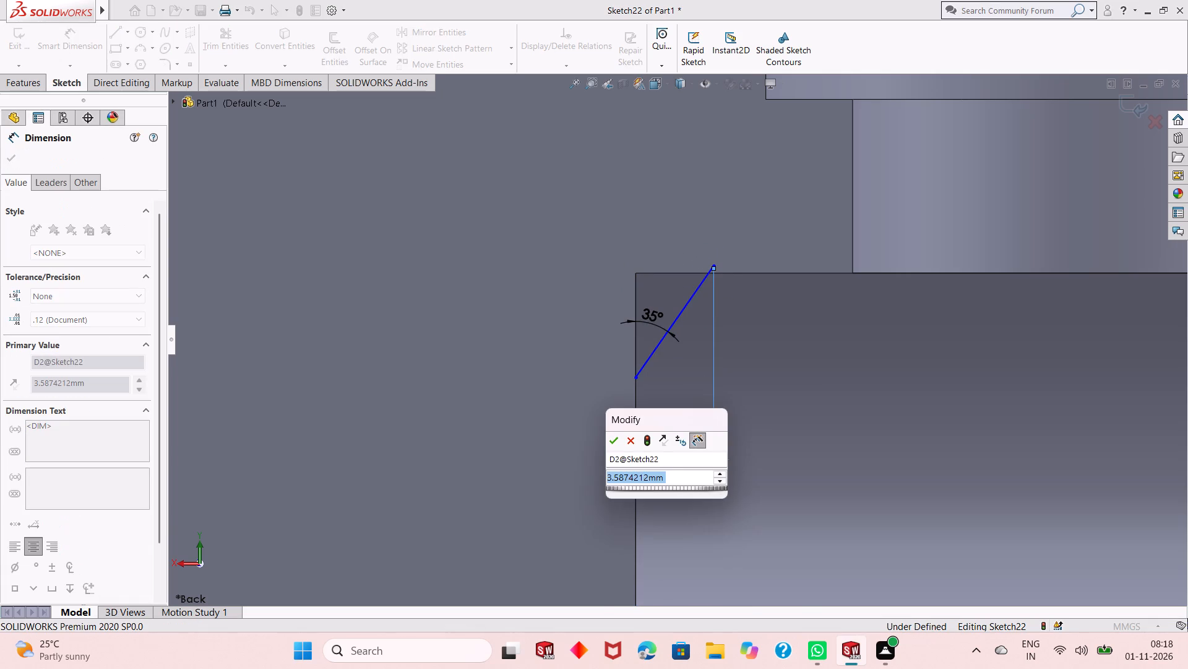
key("3")
key("Return")
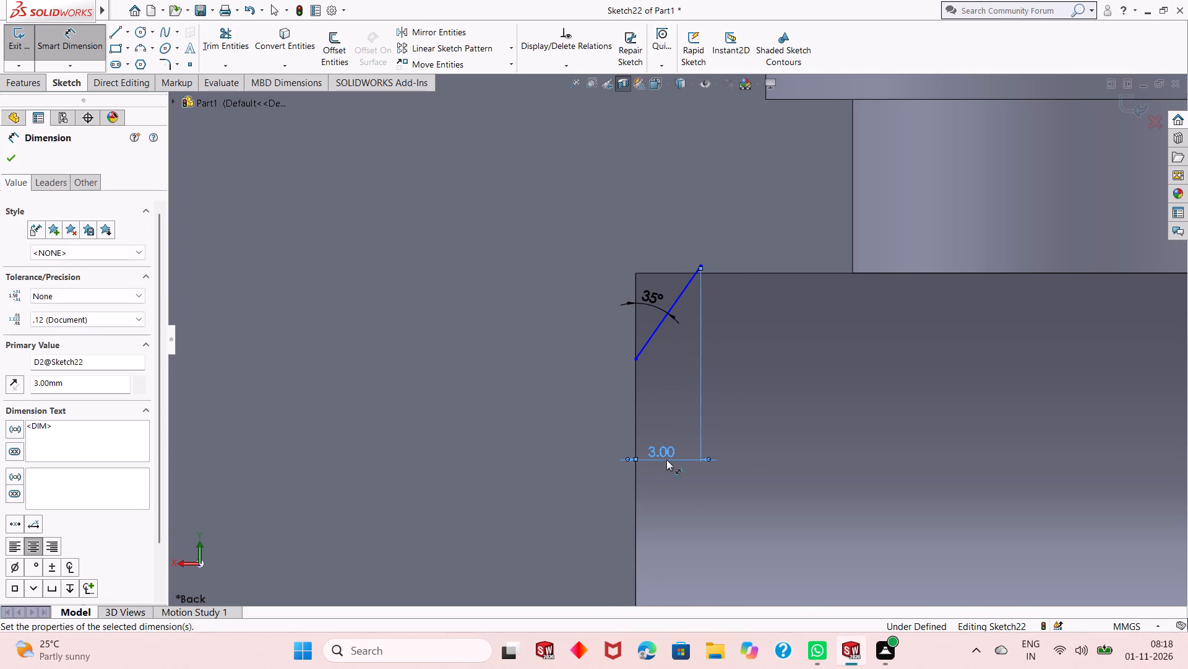
Set the horizontal distance between the bore's end edge and the line's upper endpoint to 2 mm.
double_click(666, 460)
key("2")
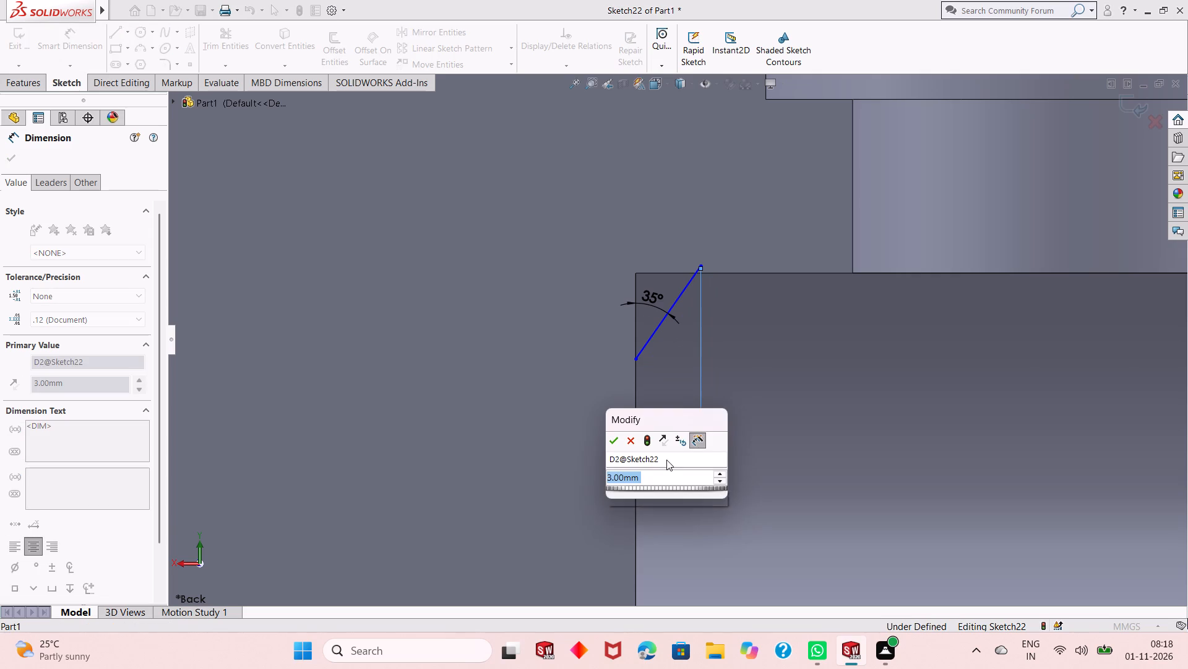
key("Return")
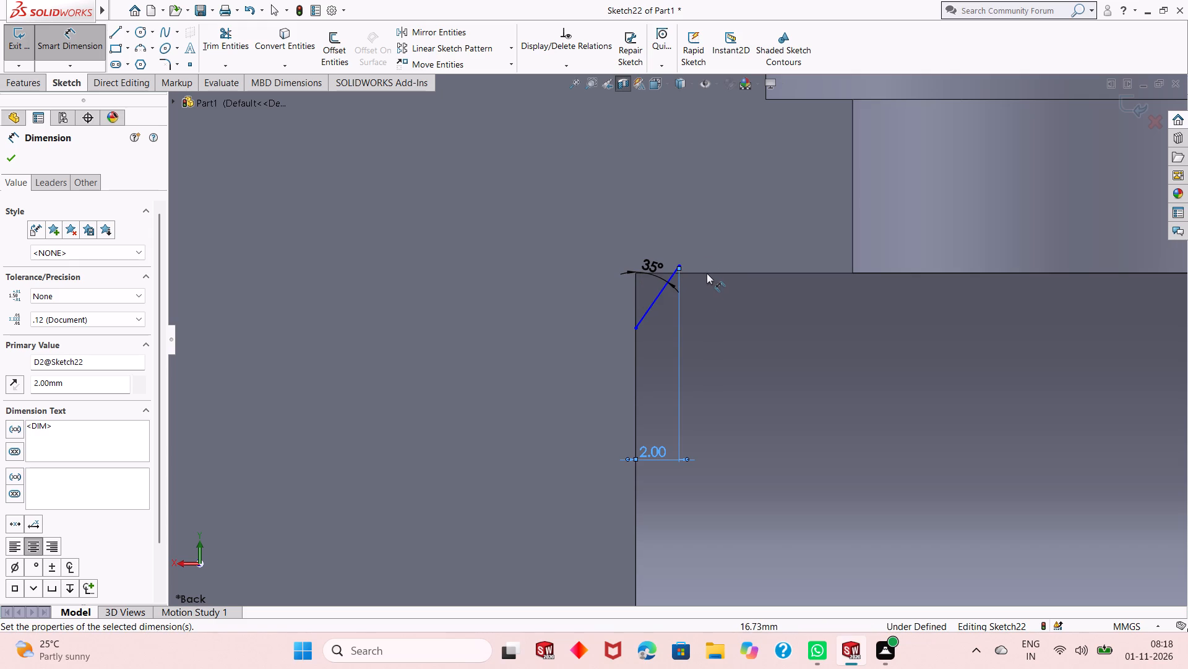
Dimension the vertical distance from the bore's upper edge to the diagonal line's lower endpoint as 3 mm.
left_click(873, 273)
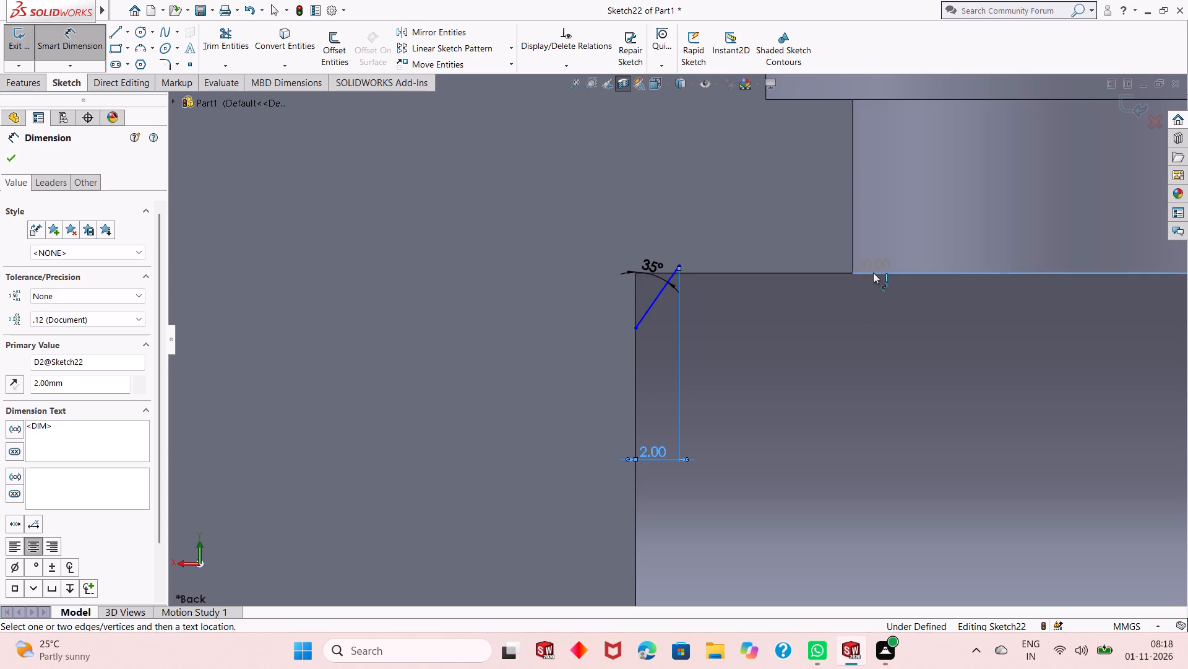
left_click(637, 330)
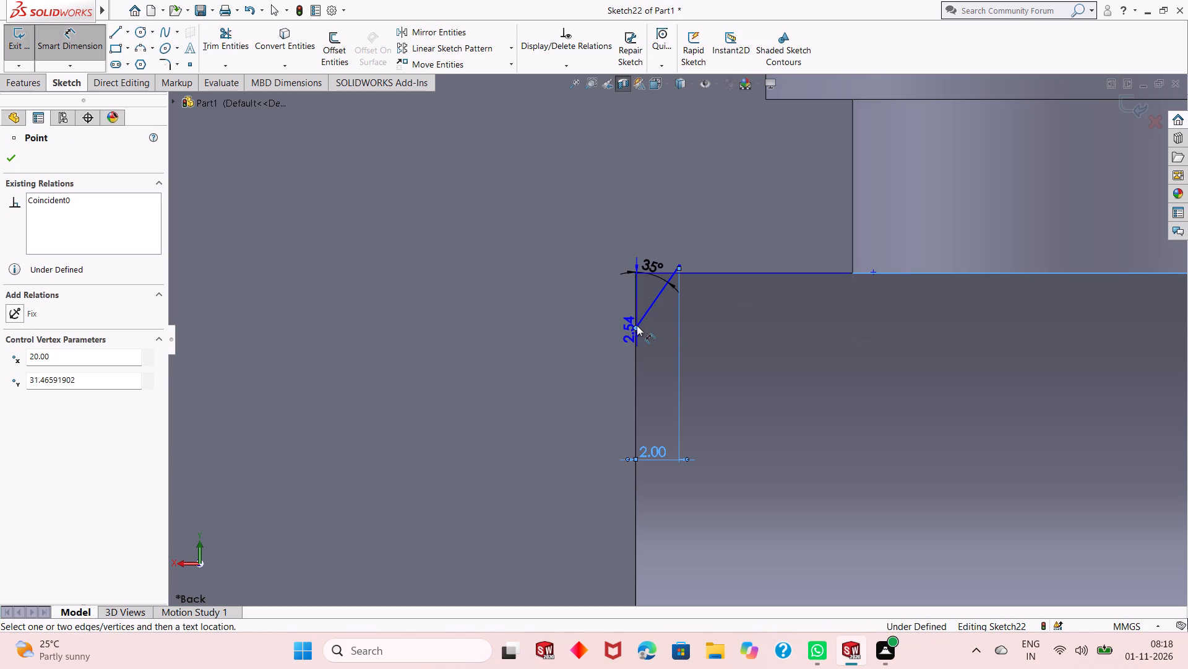
left_click(514, 306)
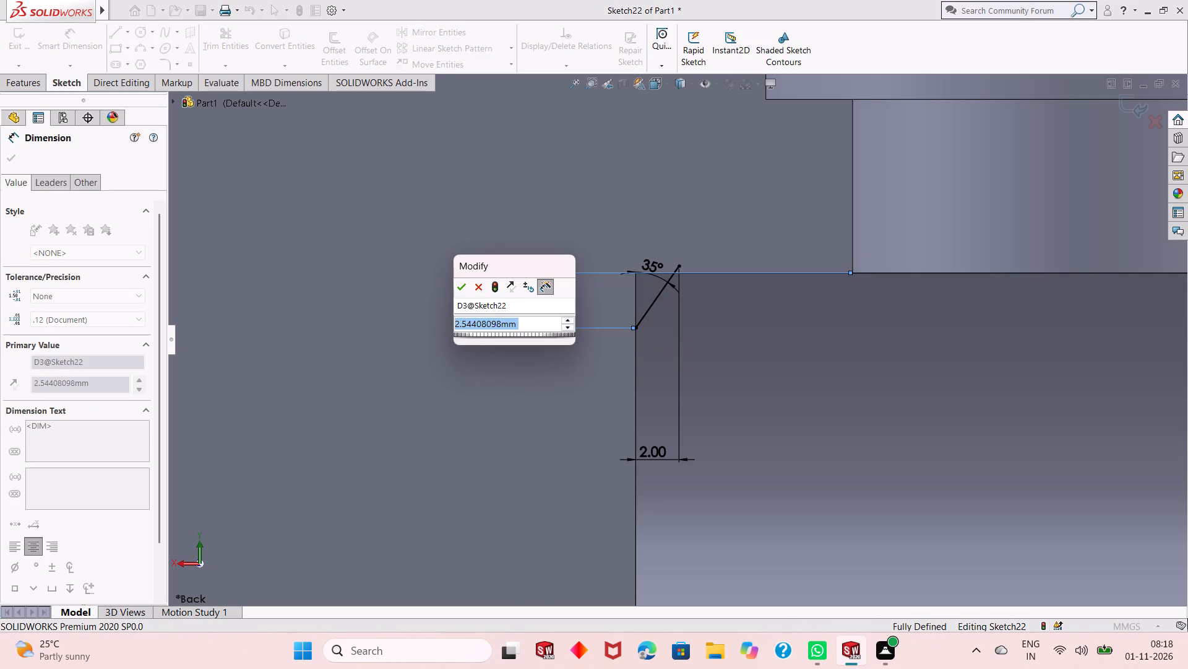
key("3")
key("Return")
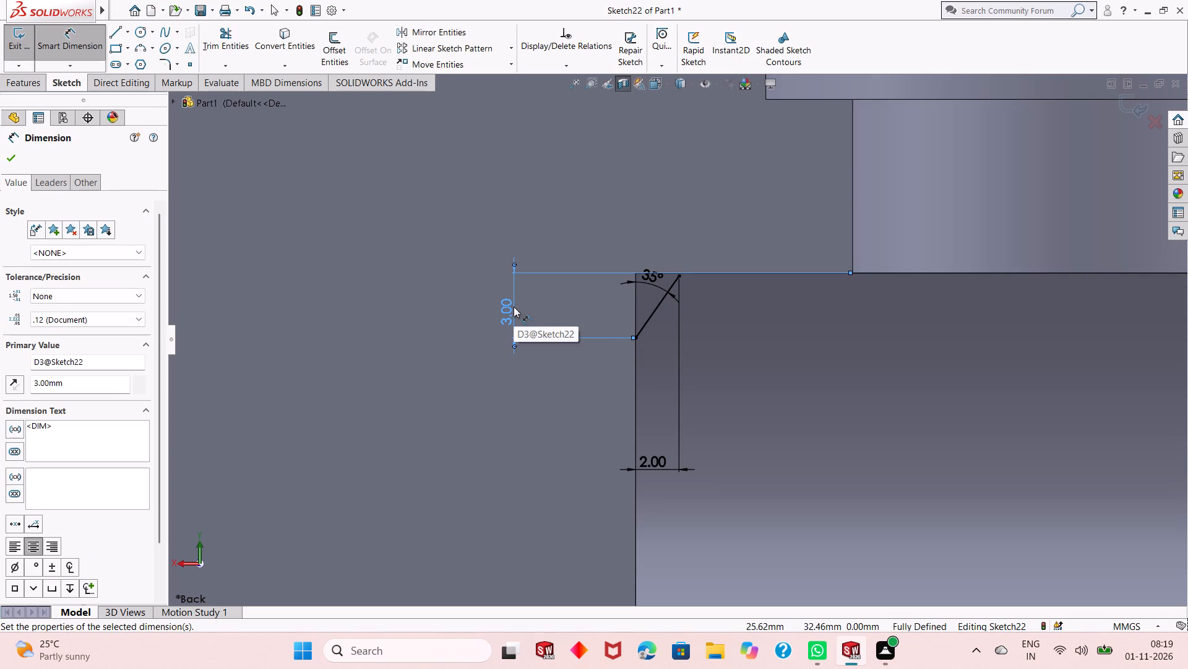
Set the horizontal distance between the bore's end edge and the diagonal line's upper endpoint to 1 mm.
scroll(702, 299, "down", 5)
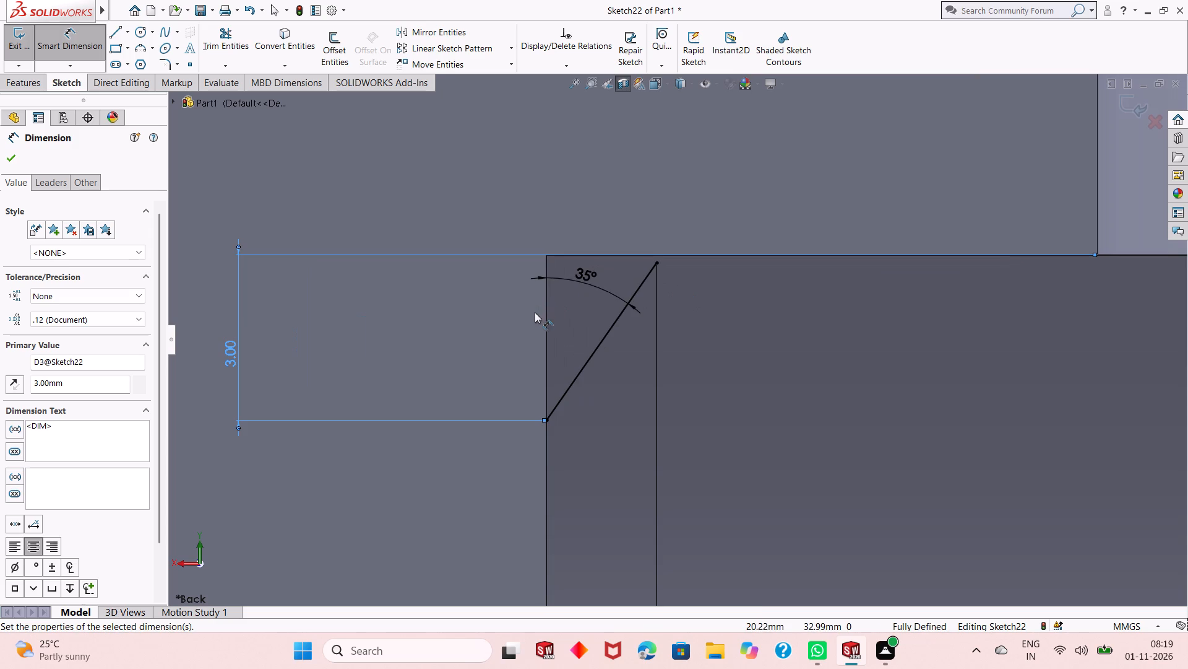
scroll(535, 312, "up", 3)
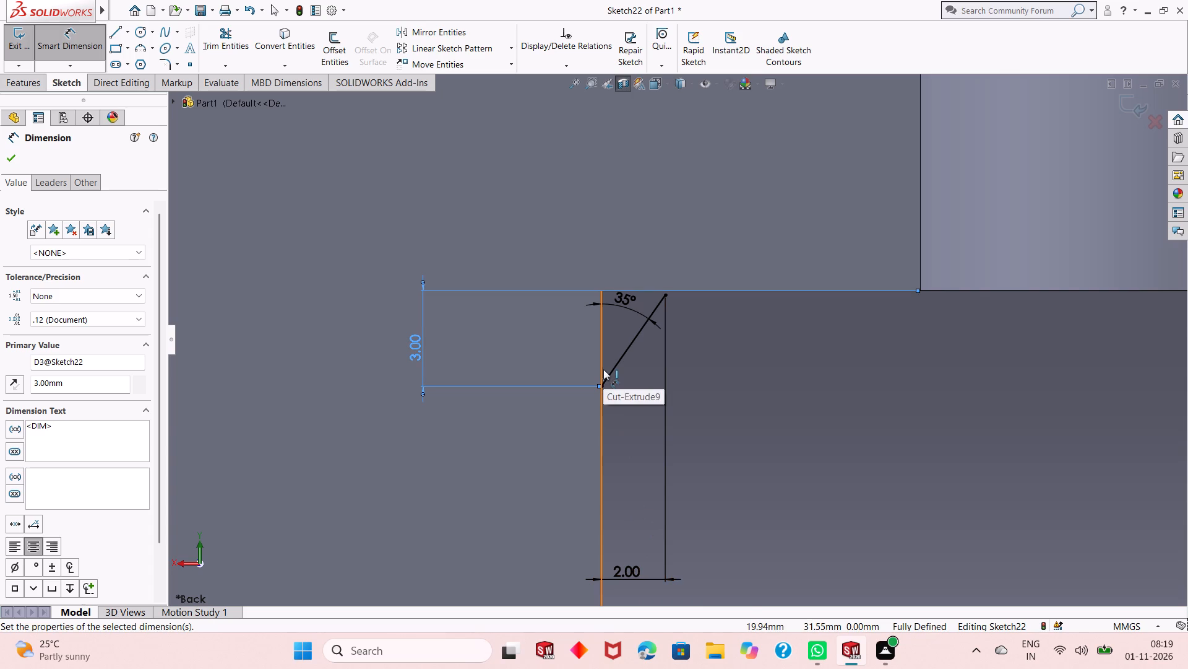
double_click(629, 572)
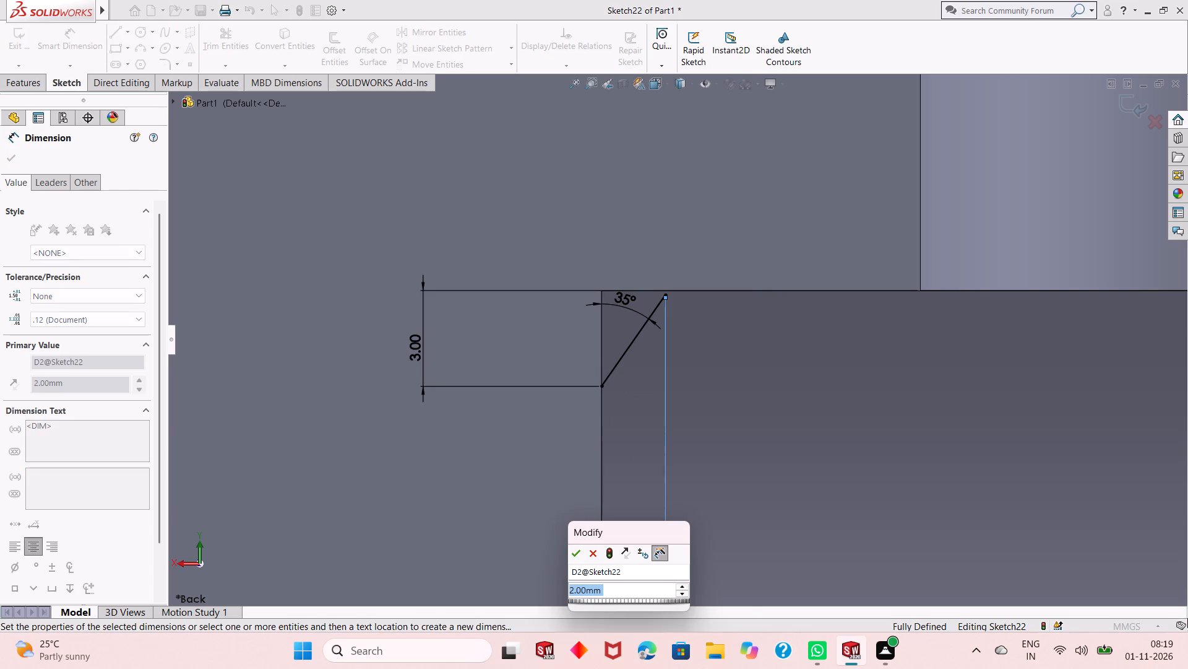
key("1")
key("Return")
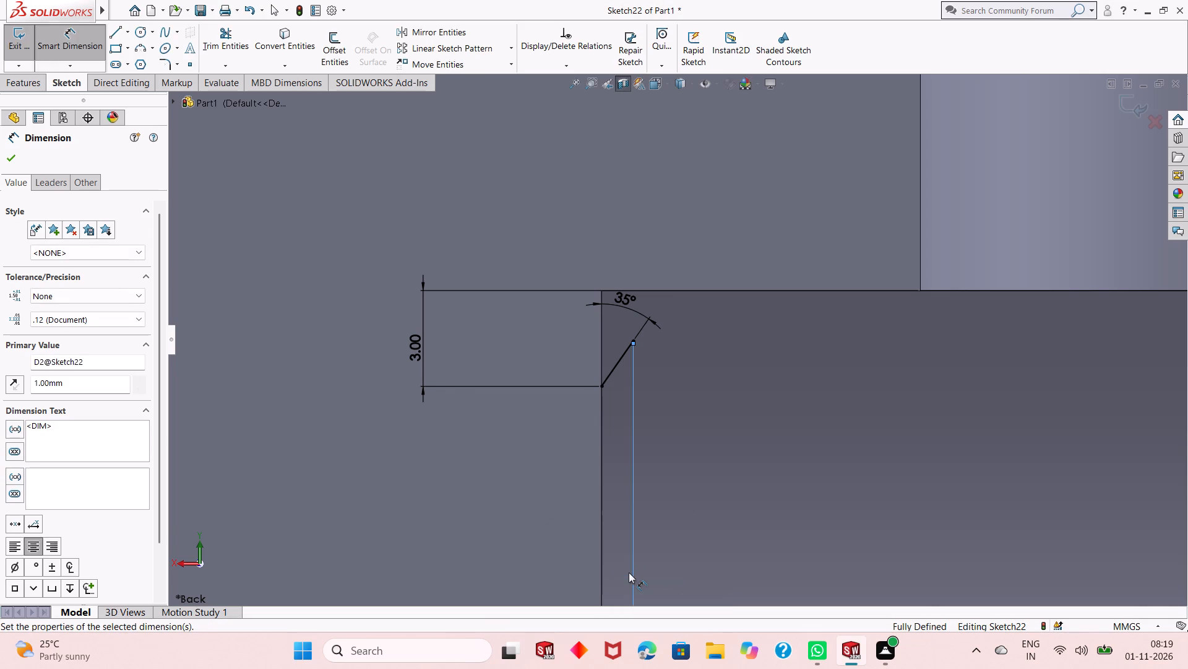
Move the horizontal distance dimension of the diagonal line's upper endpoint to a spot above the bore's upper edge.
scroll(618, 470, "up", 2)
scroll(631, 440, "down", 1)
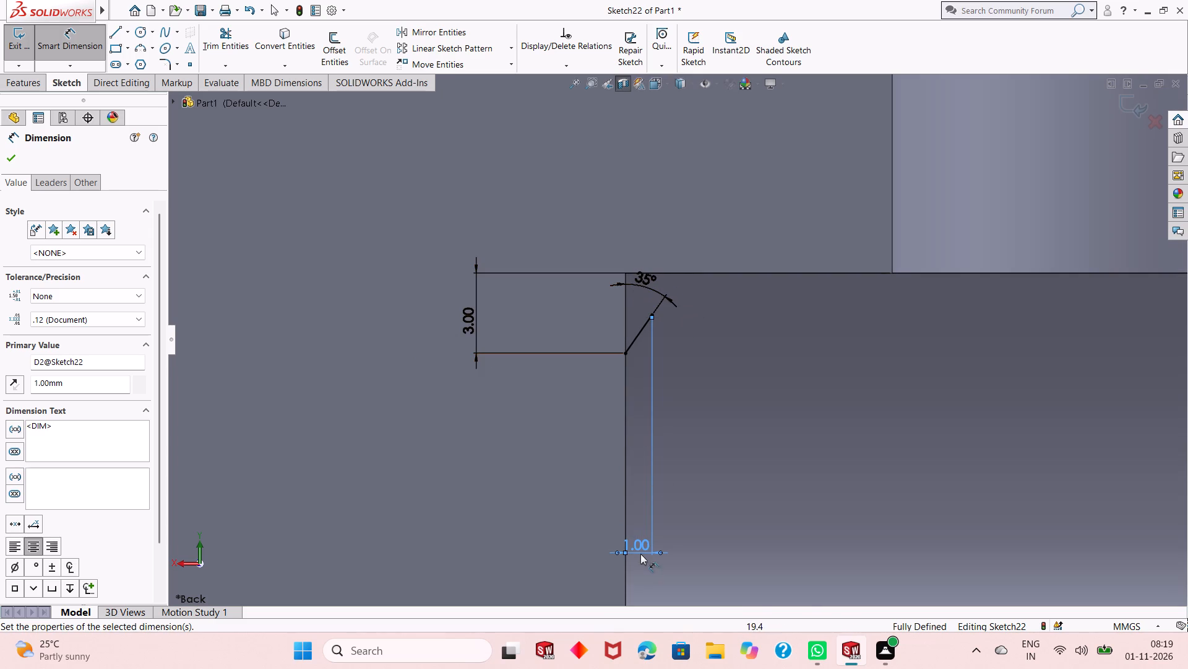
left_click_drag(639, 542, 647, 217)
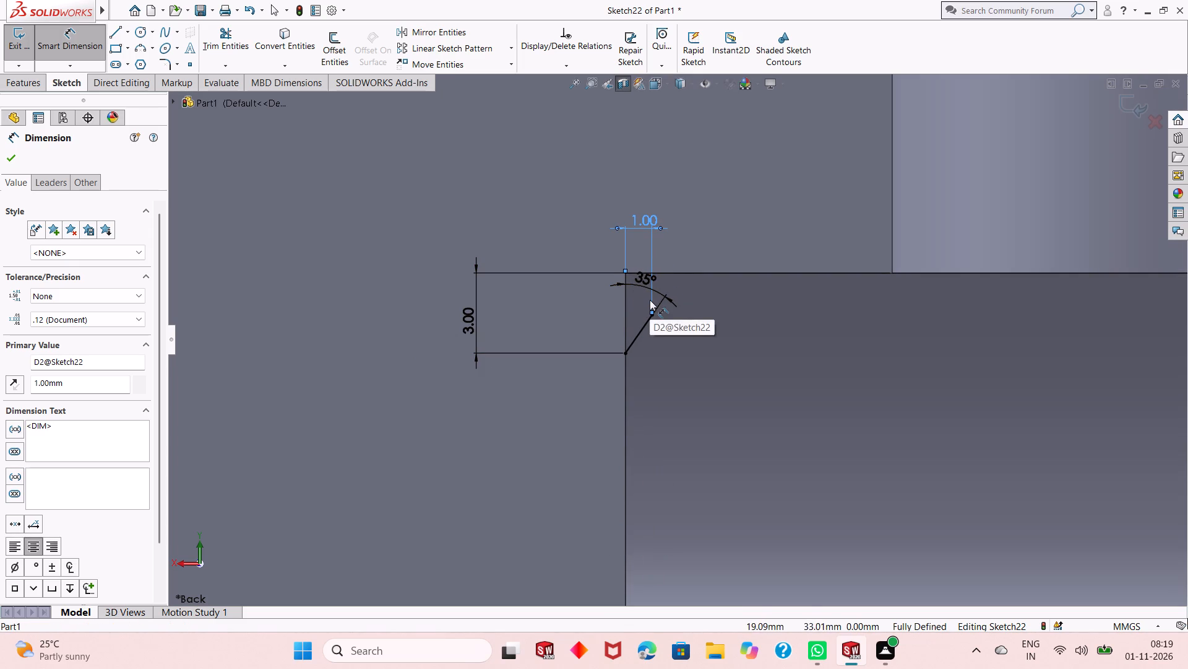
key("Escape")
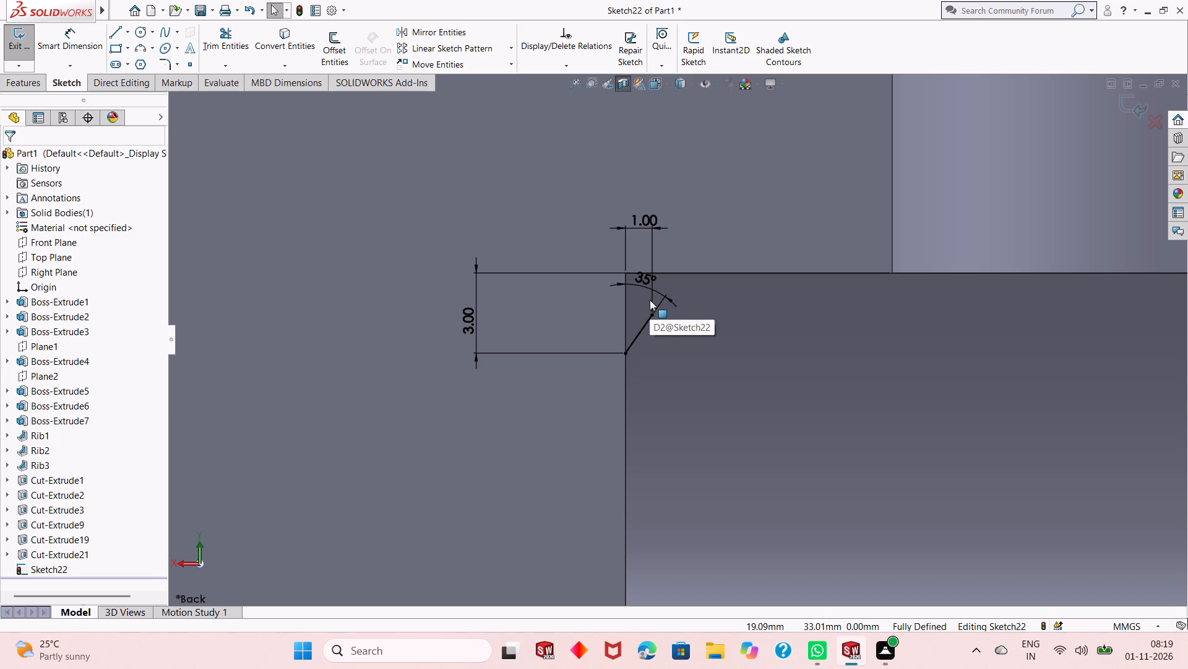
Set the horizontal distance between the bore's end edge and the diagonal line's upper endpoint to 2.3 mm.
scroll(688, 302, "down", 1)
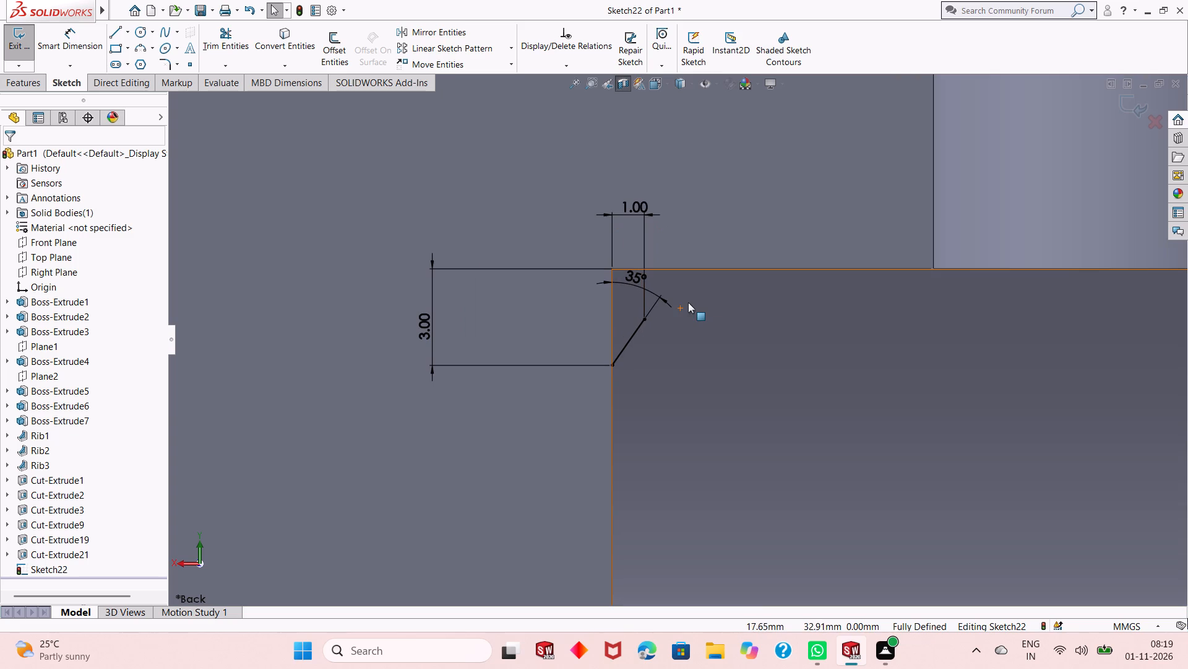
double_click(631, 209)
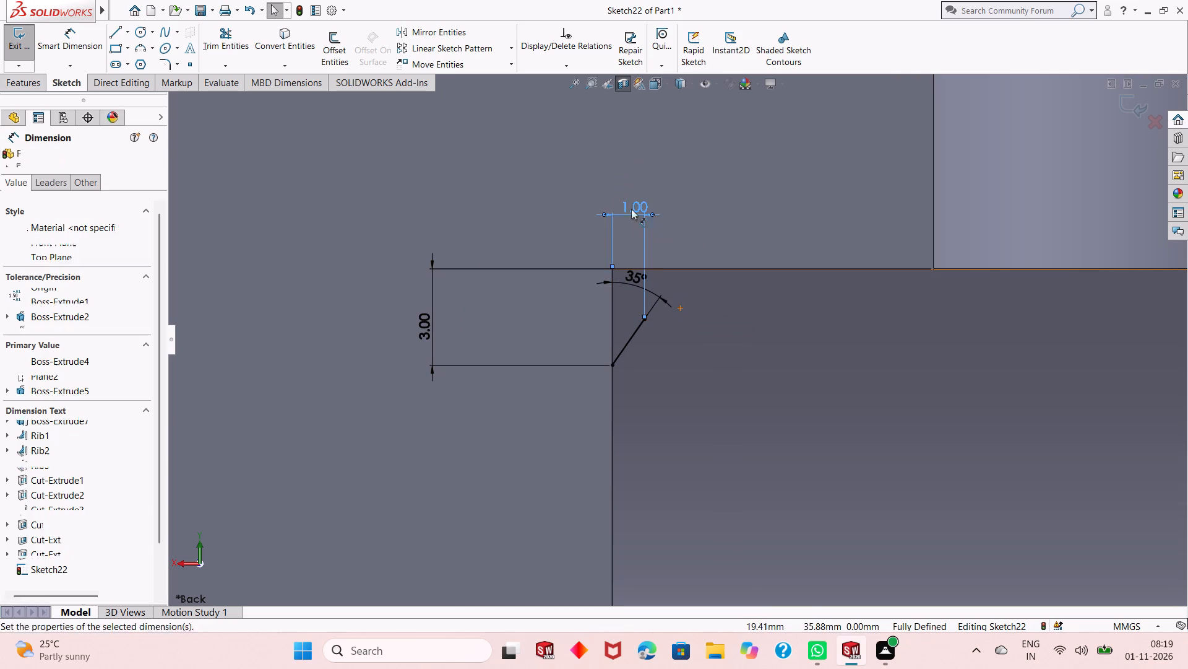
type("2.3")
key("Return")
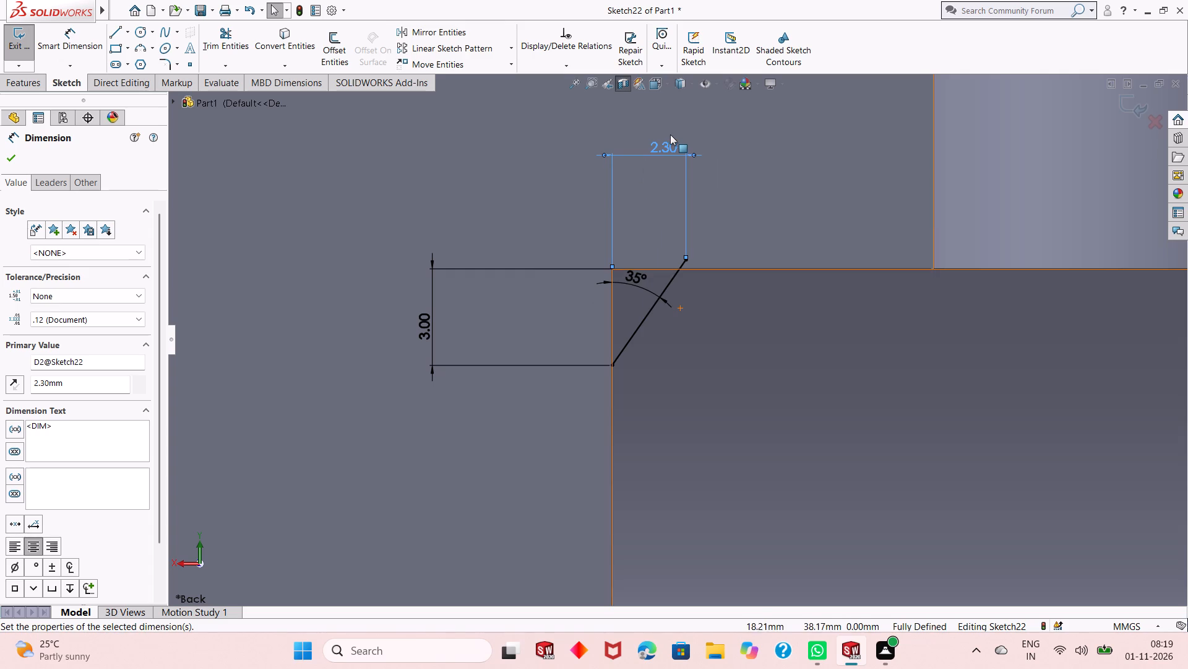
Set the horizontal distance between the bore's end edge and the diagonal line's upper endpoint to 2.1 mm.
double_click(662, 155)
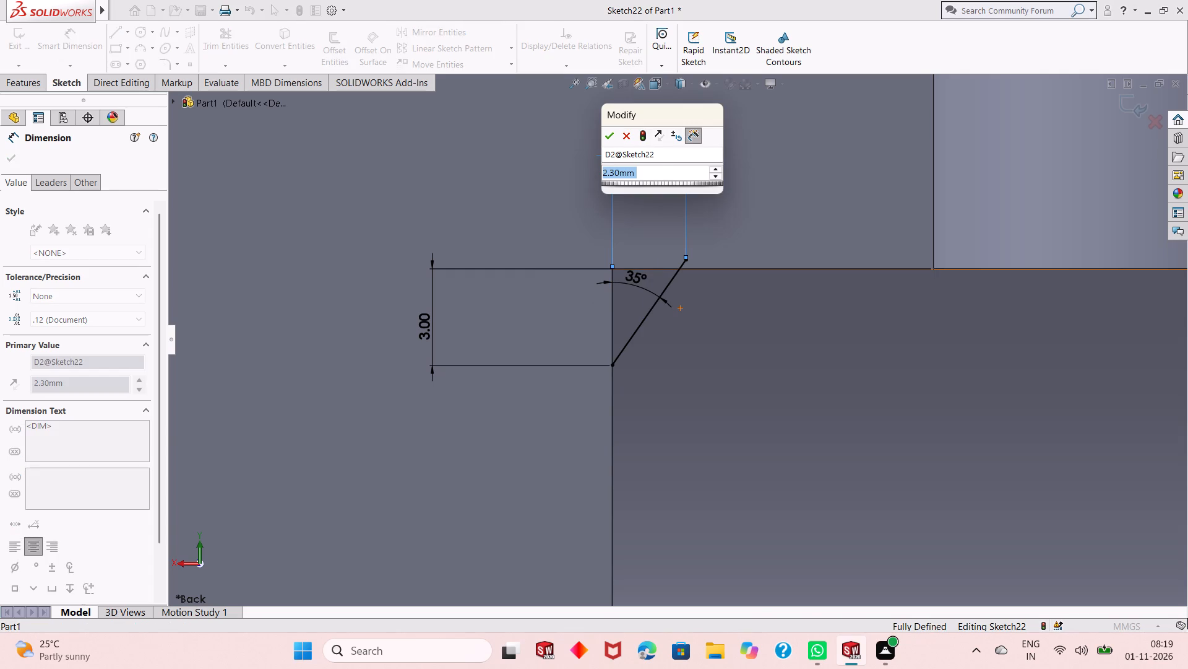
type("2.1")
key("Return")
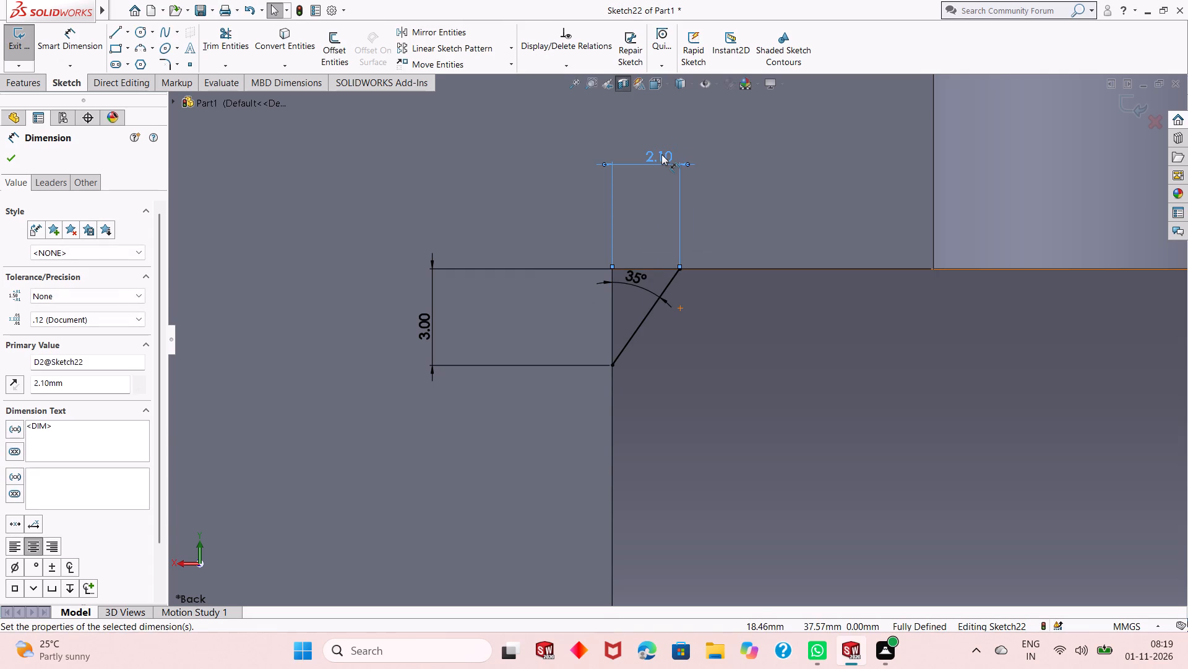
left_click(13, 152)
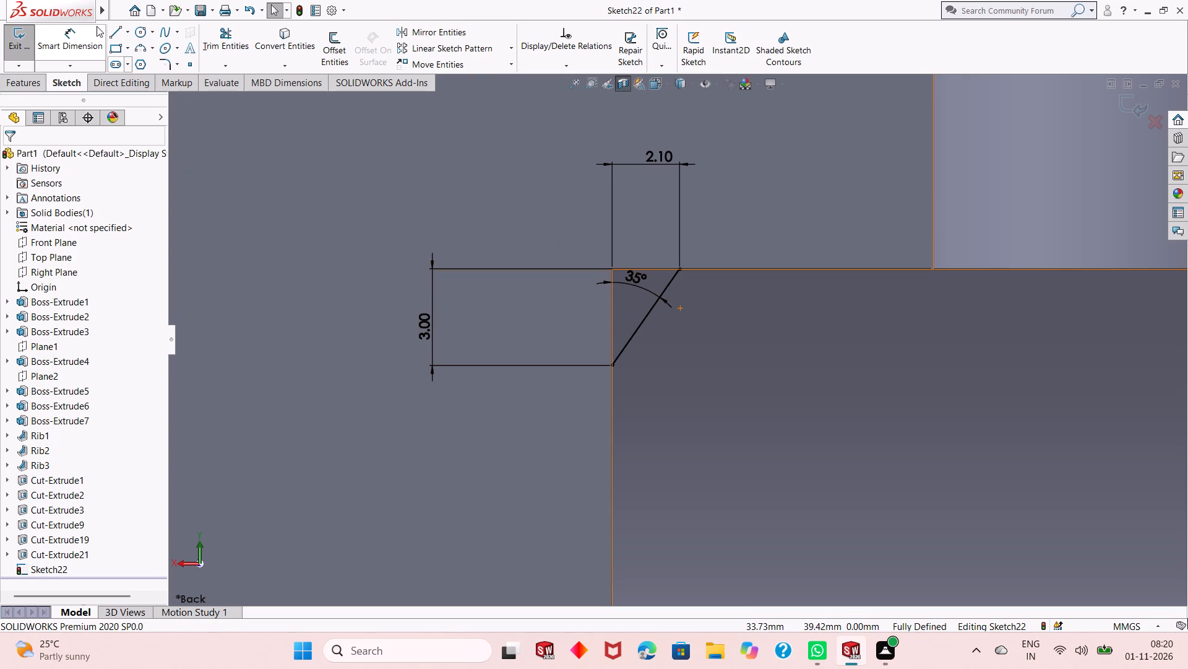
Close the triangular profile with two lines from the diagonal's upper endpoint through the bore corner to its lower endpoint.
left_click(115, 30)
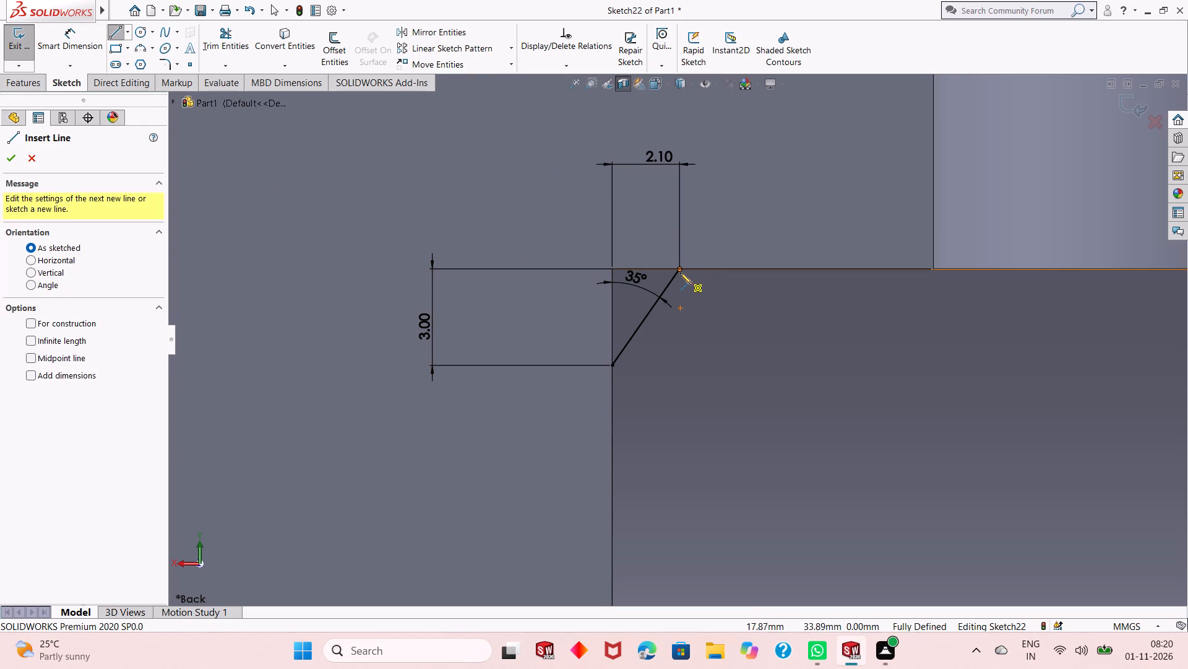
left_click(680, 272)
left_click(612, 268)
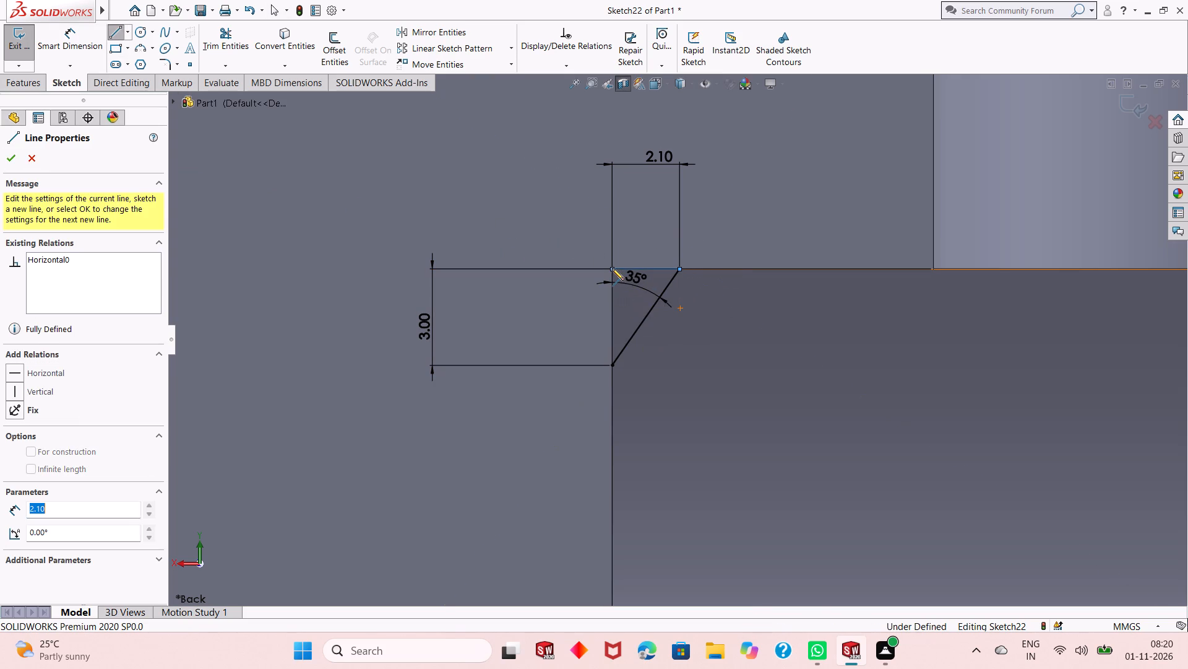
left_click(610, 365)
key("Escape")
key("Escape")
key("Escape")
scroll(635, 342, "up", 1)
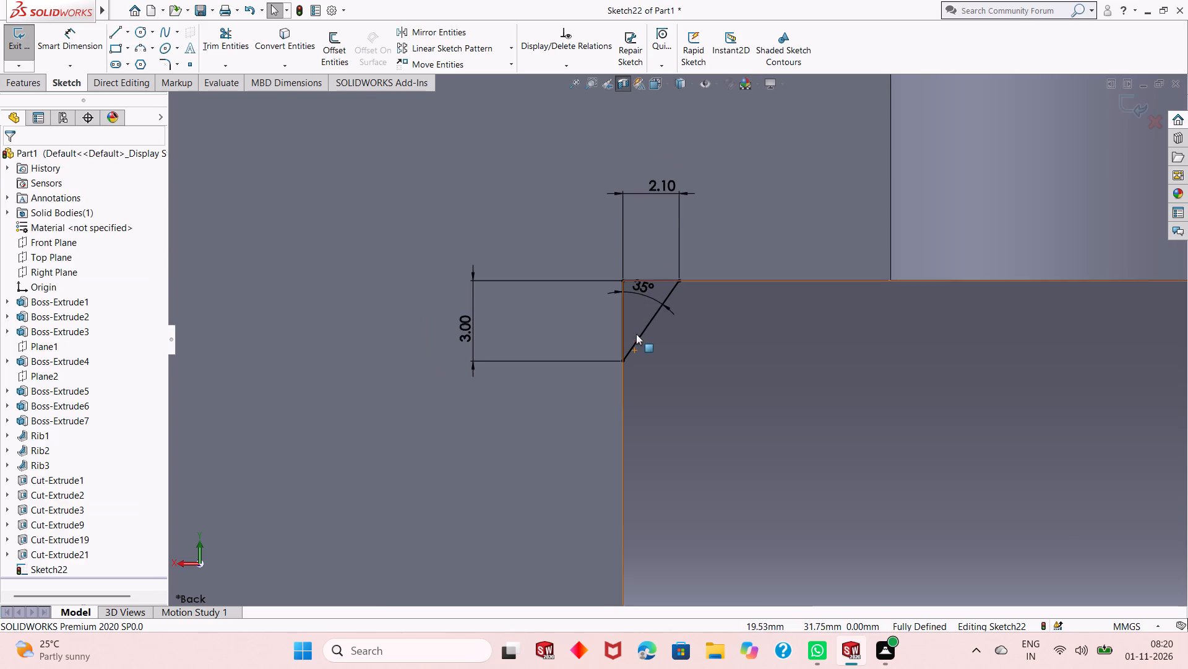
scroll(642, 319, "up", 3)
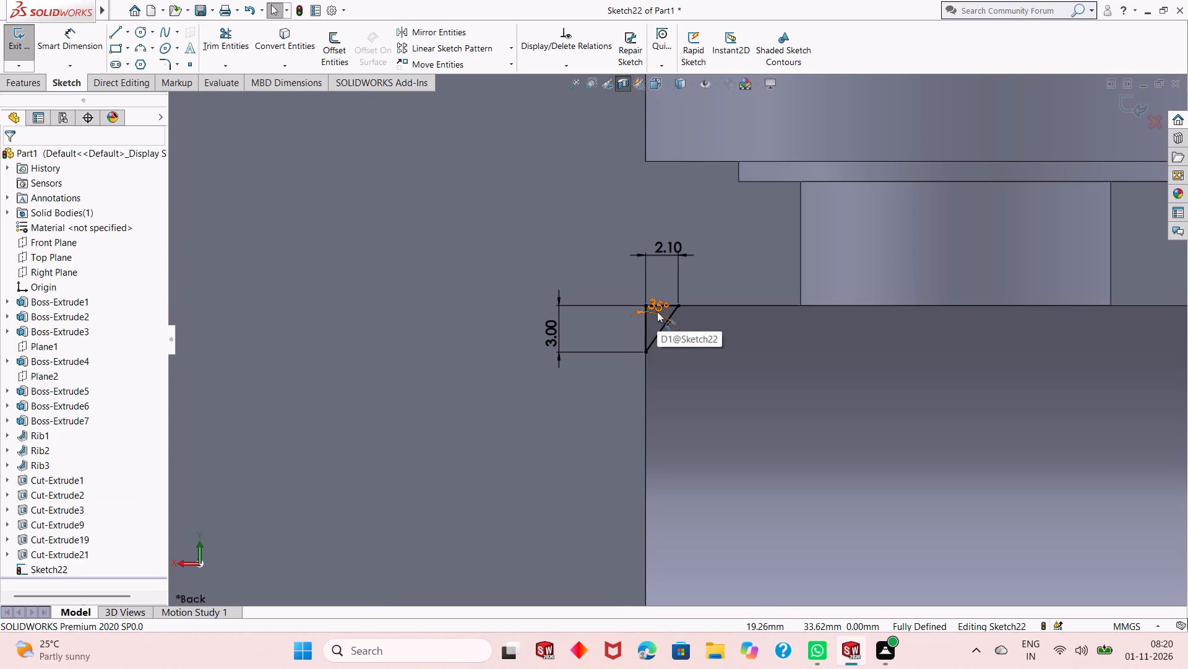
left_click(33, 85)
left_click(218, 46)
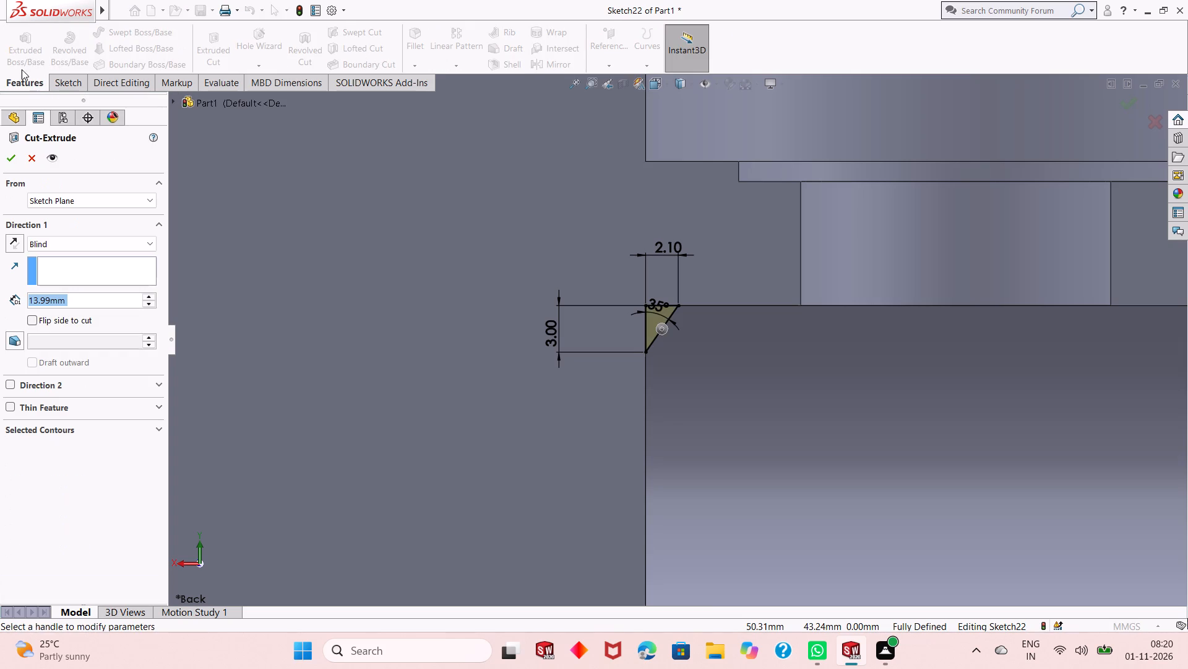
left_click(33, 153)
Extrude the triangular profile at the bore's closed end as a merged boss, Mid Plane, 20 mm deep.
left_click(31, 53)
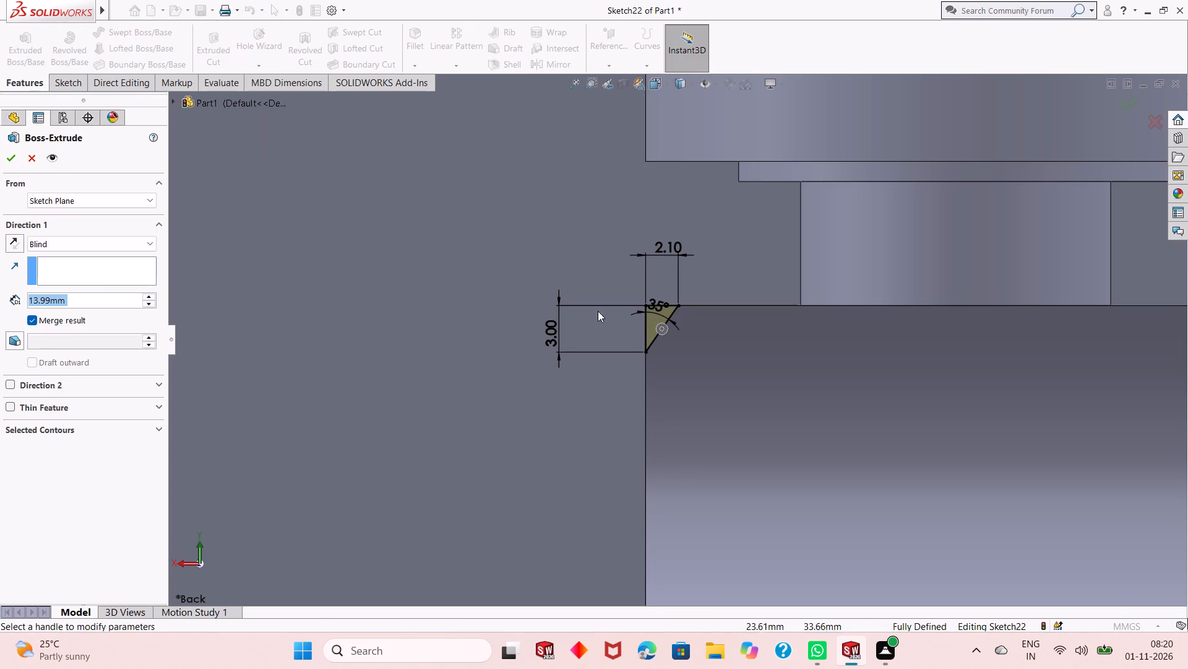
middle_click_drag(654, 309, 602, 313)
scroll(593, 313, "up", 2)
middle_click_drag(591, 303, 571, 303)
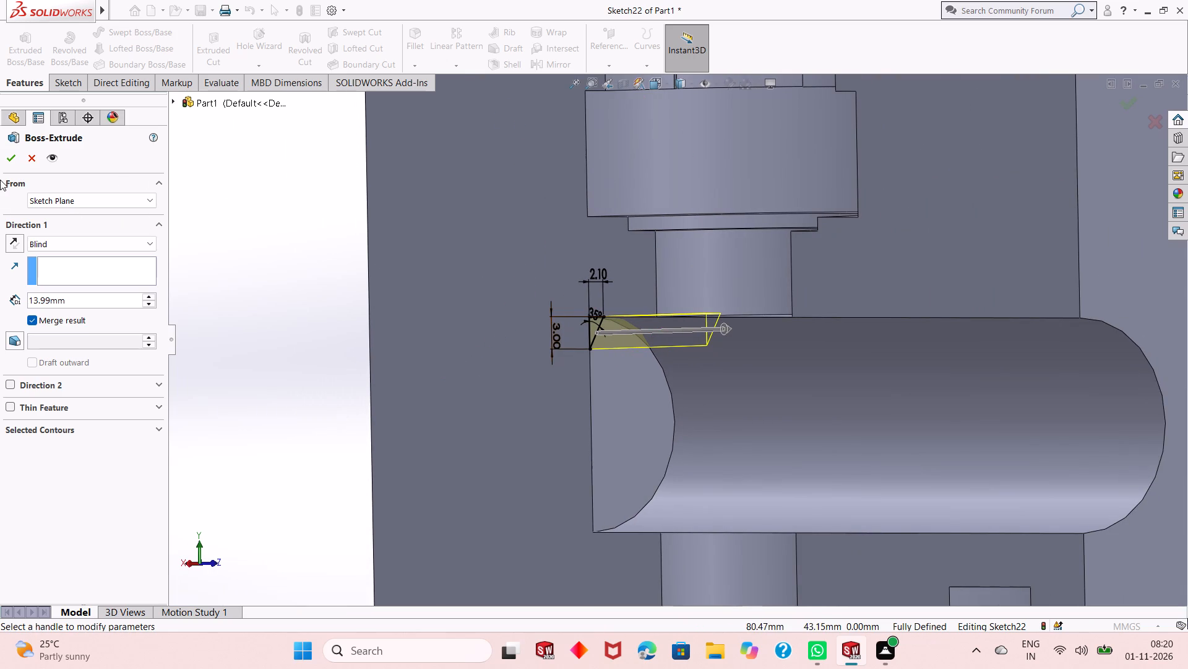
left_click(75, 302)
left_click(99, 249)
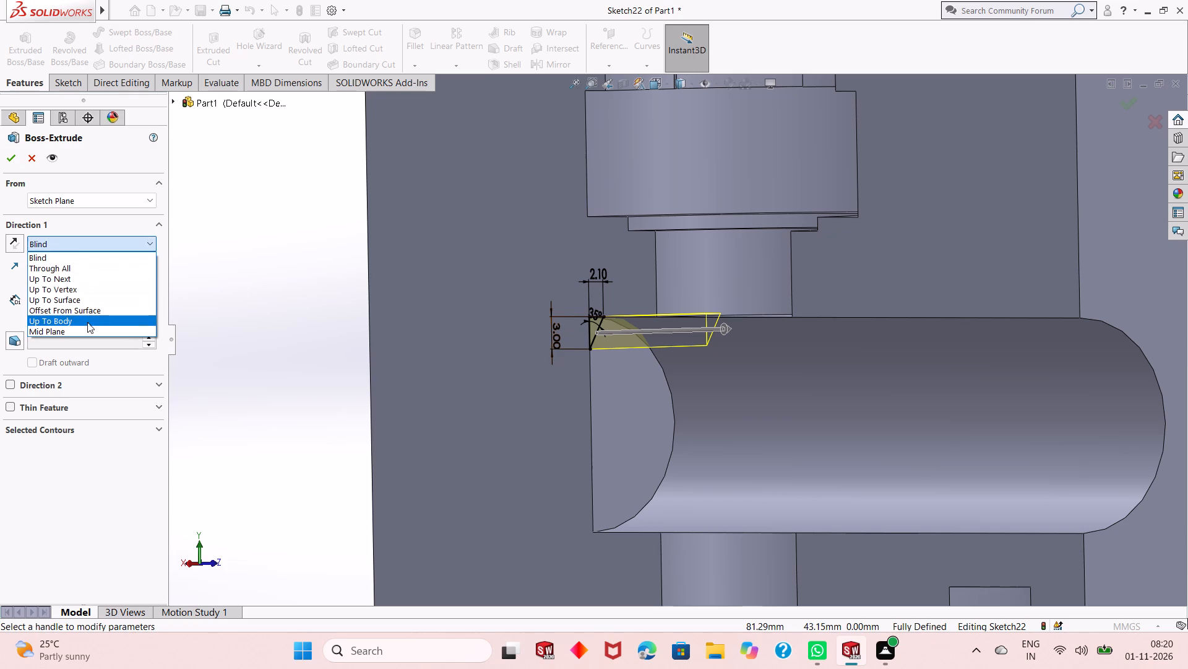
left_click(87, 330)
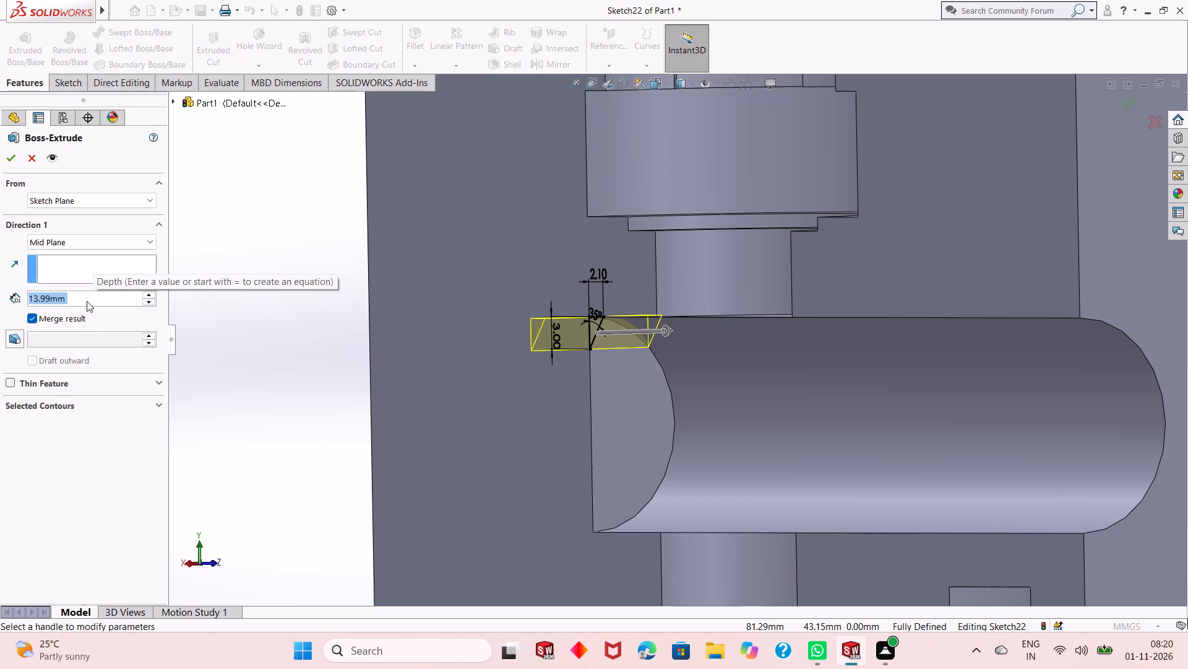
type("20")
key("Return")
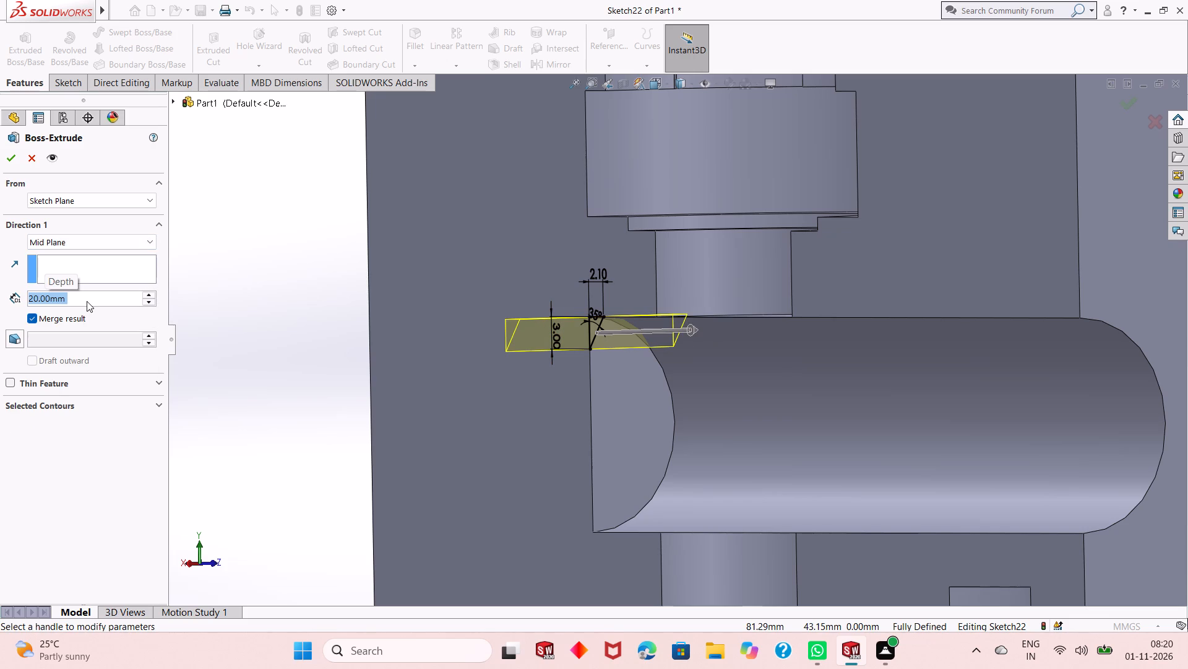
scroll(485, 362, "up", 2)
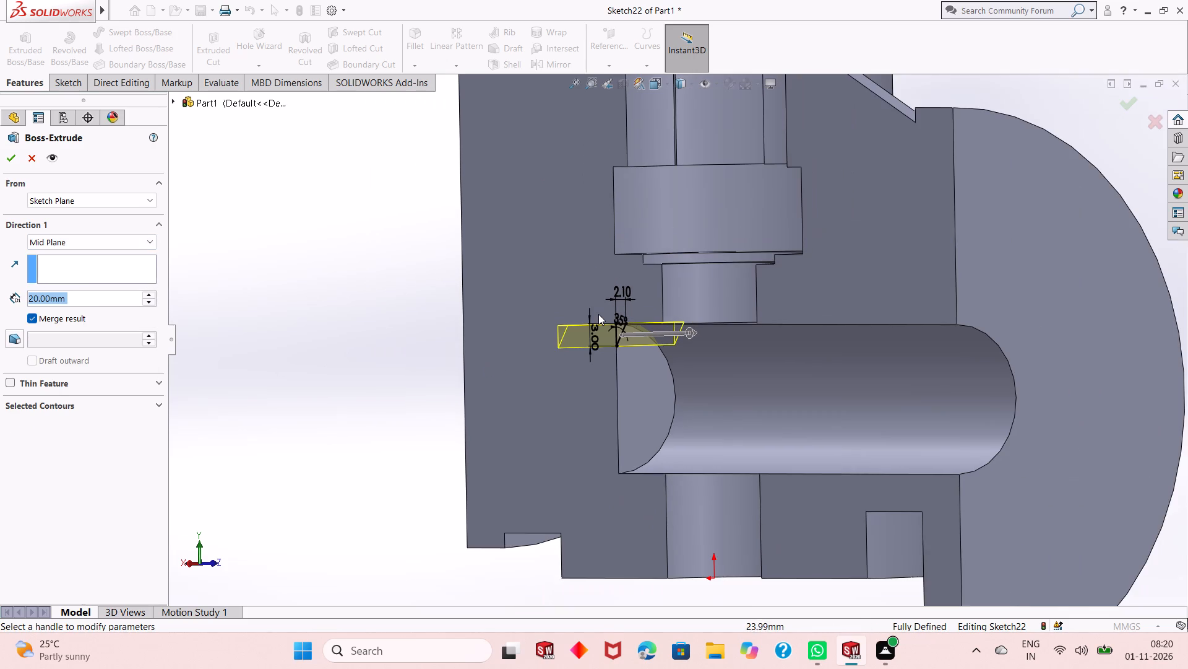
middle_click(600, 314)
scroll(564, 346, "up", 2)
middle_click_drag(537, 384, 514, 395)
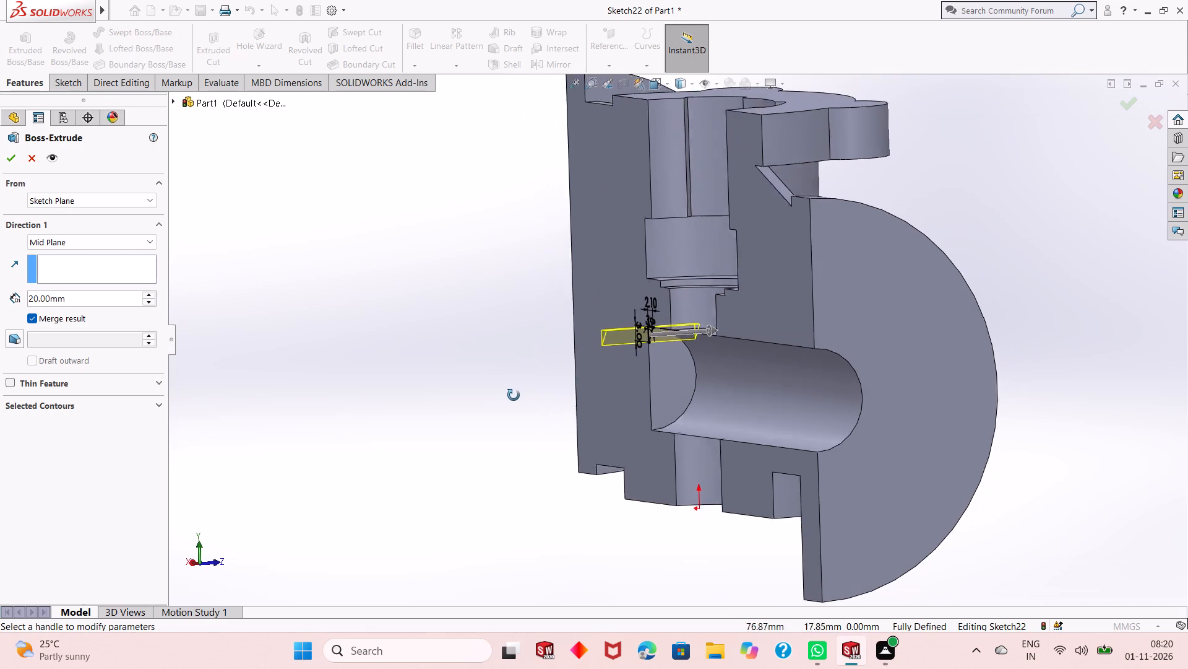
middle_click_drag(514, 395, 502, 348)
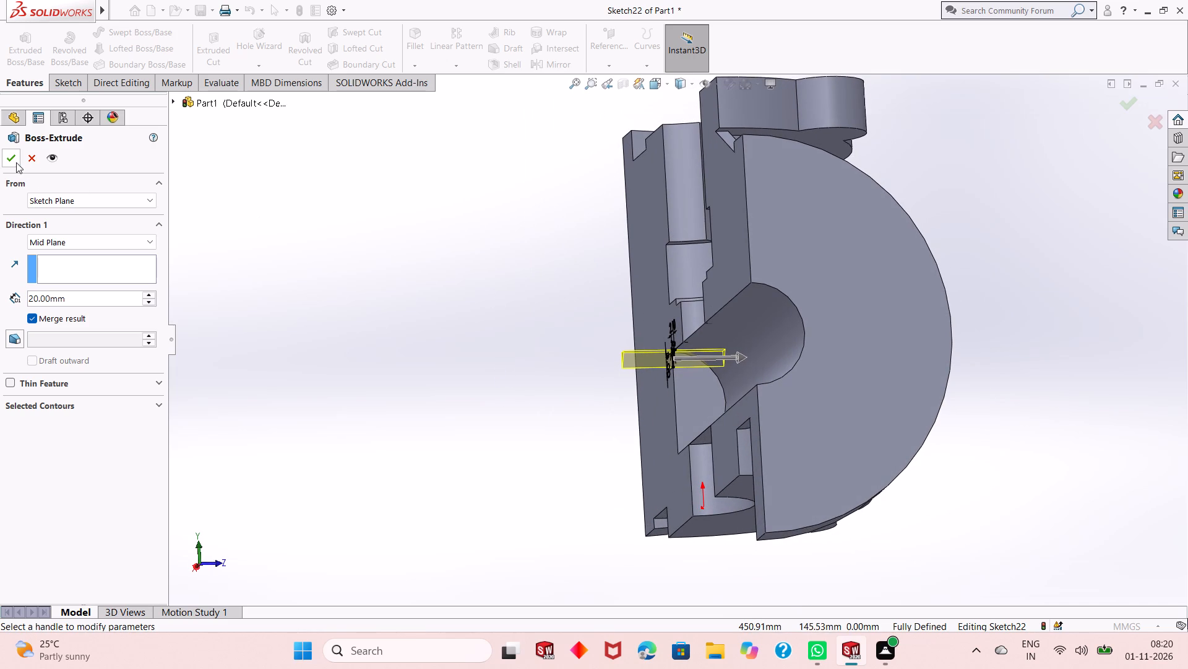
left_click(11, 160)
key("Escape")
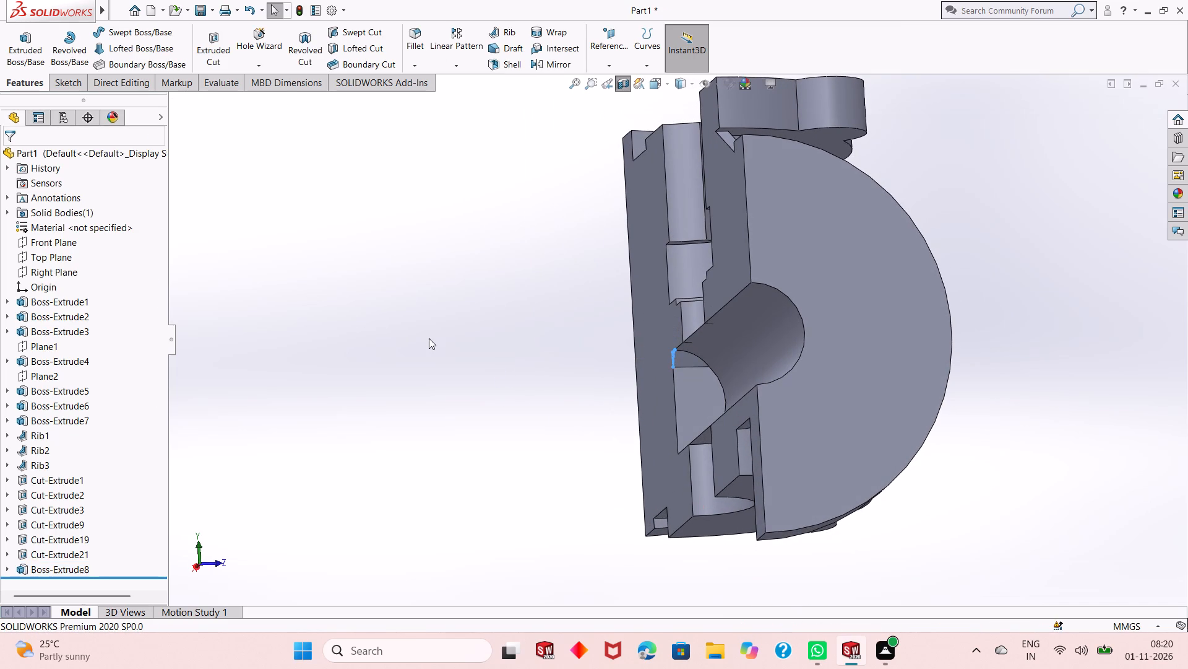
On the housing's round end face opposite the existing bore's opening, sketch a circle about 52 mm in diameter centred on the face.
middle_click_drag(535, 345, 613, 367)
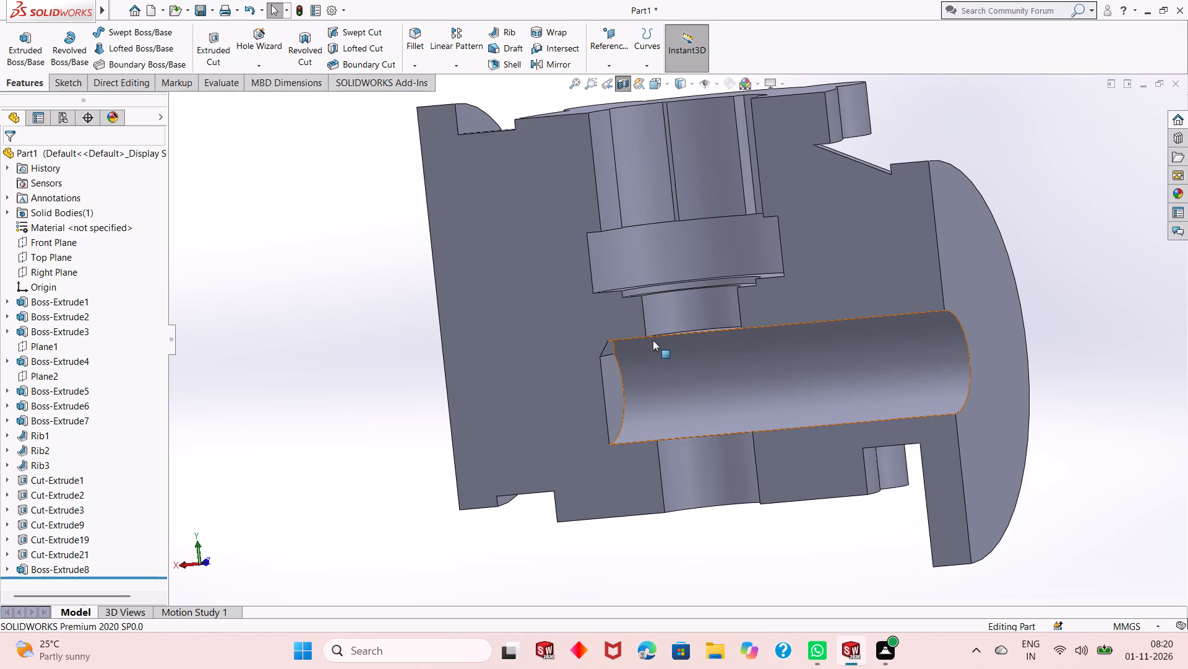
middle_click_drag(653, 341, 687, 324)
scroll(687, 324, "down", 2)
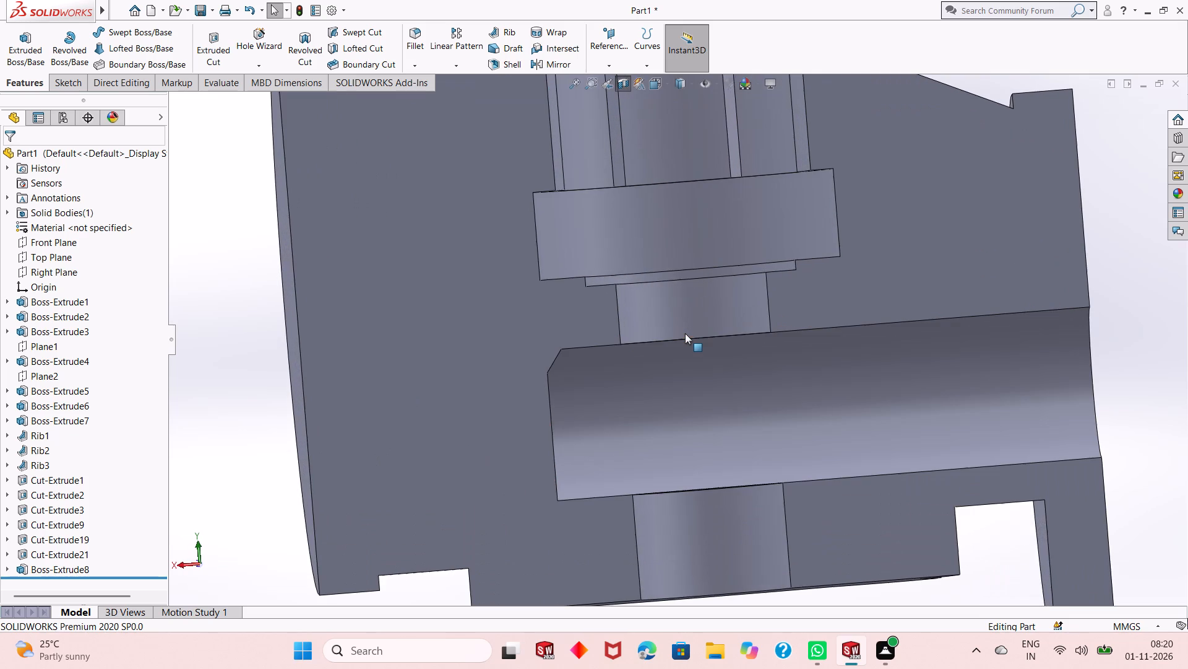
scroll(663, 381, "up", 1)
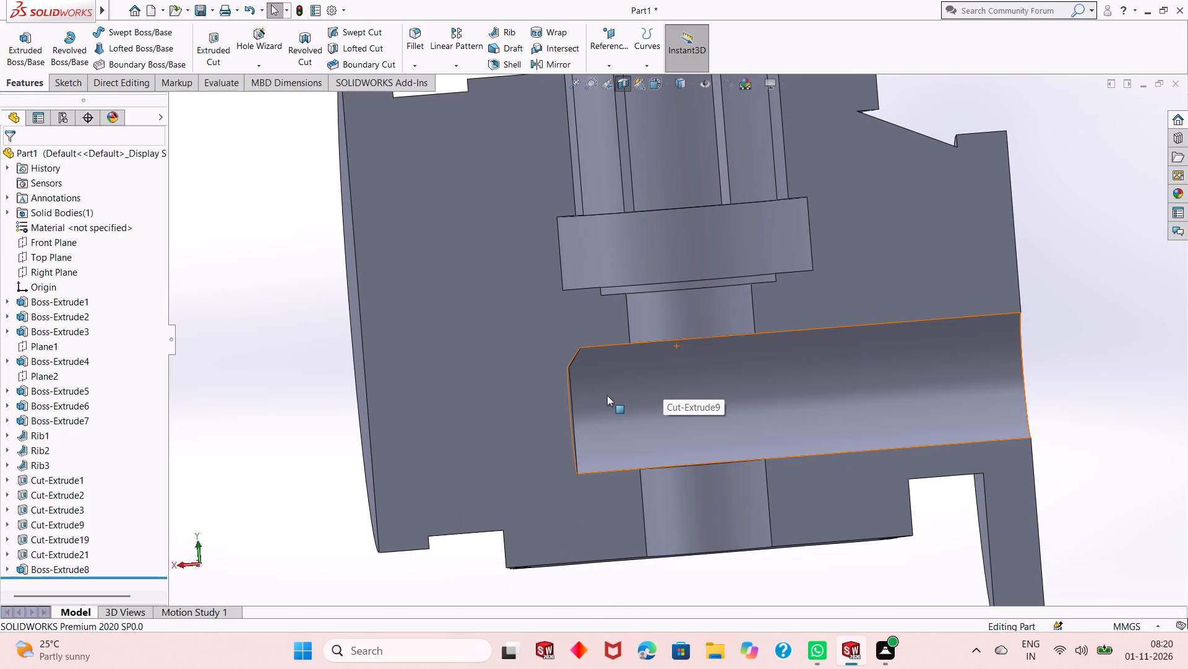
scroll(607, 395, "up", 1)
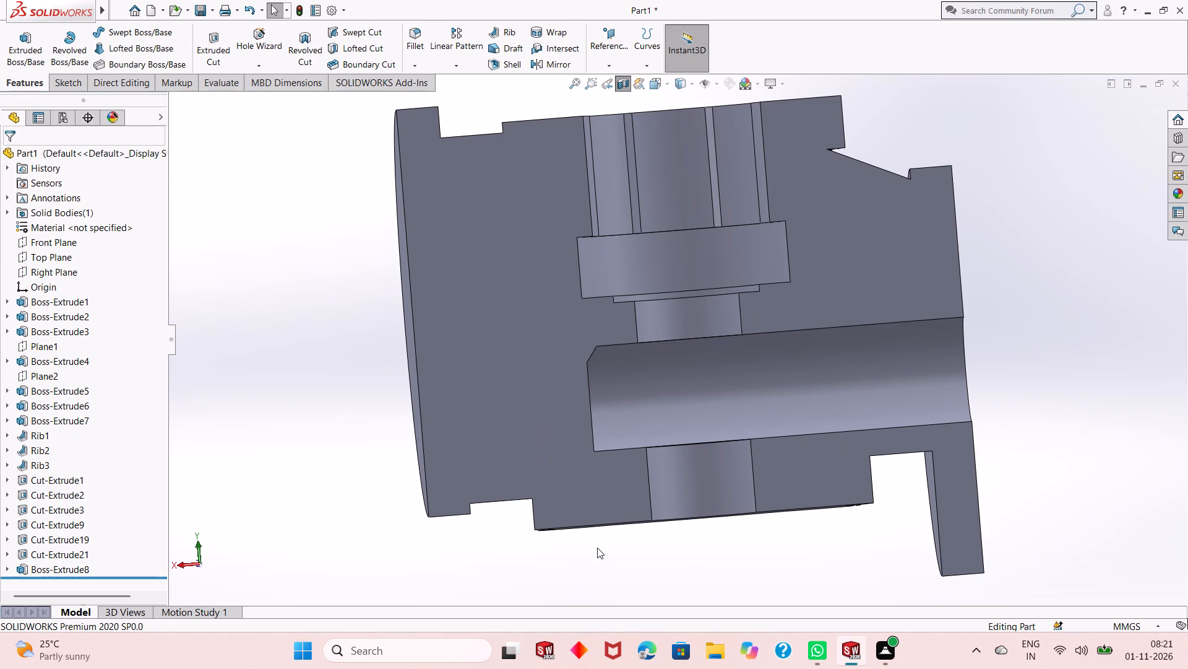
scroll(617, 372, "up", 1)
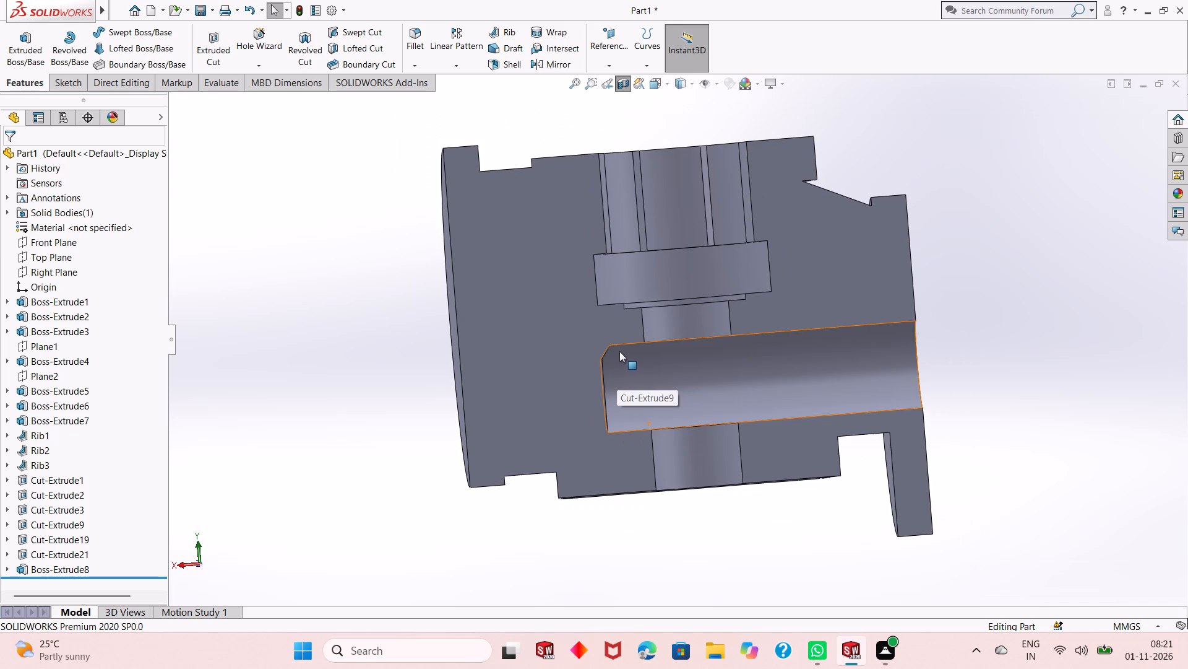
middle_click_drag(626, 352, 643, 349)
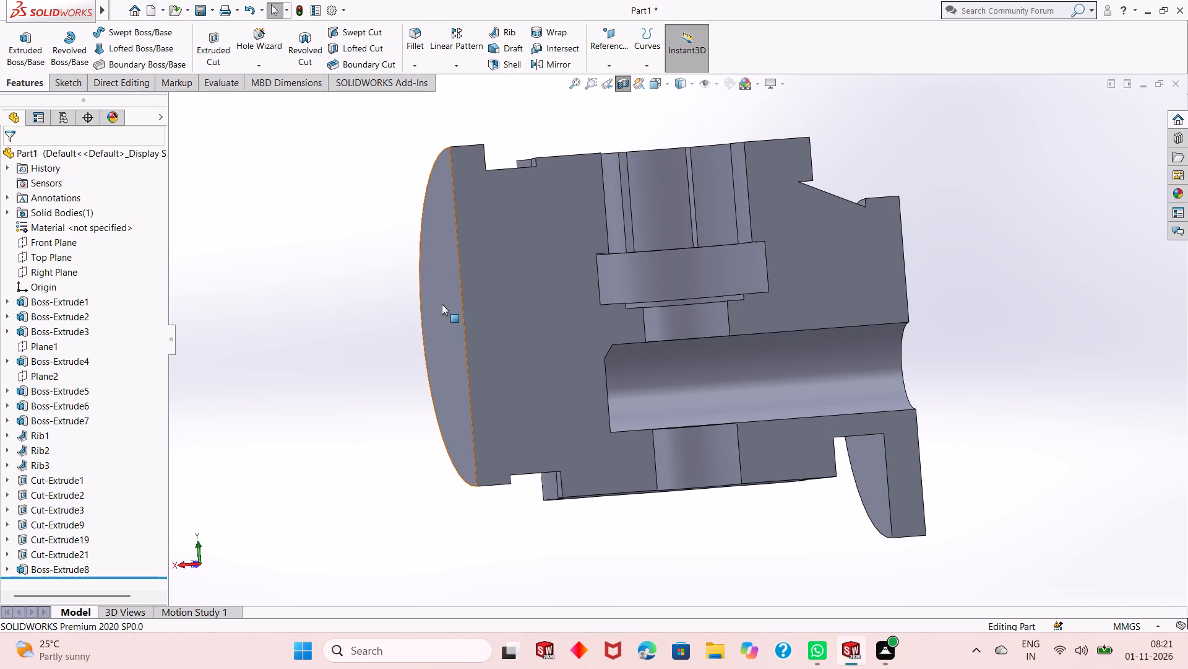
left_click(442, 304)
left_click(499, 268)
left_click(299, 284)
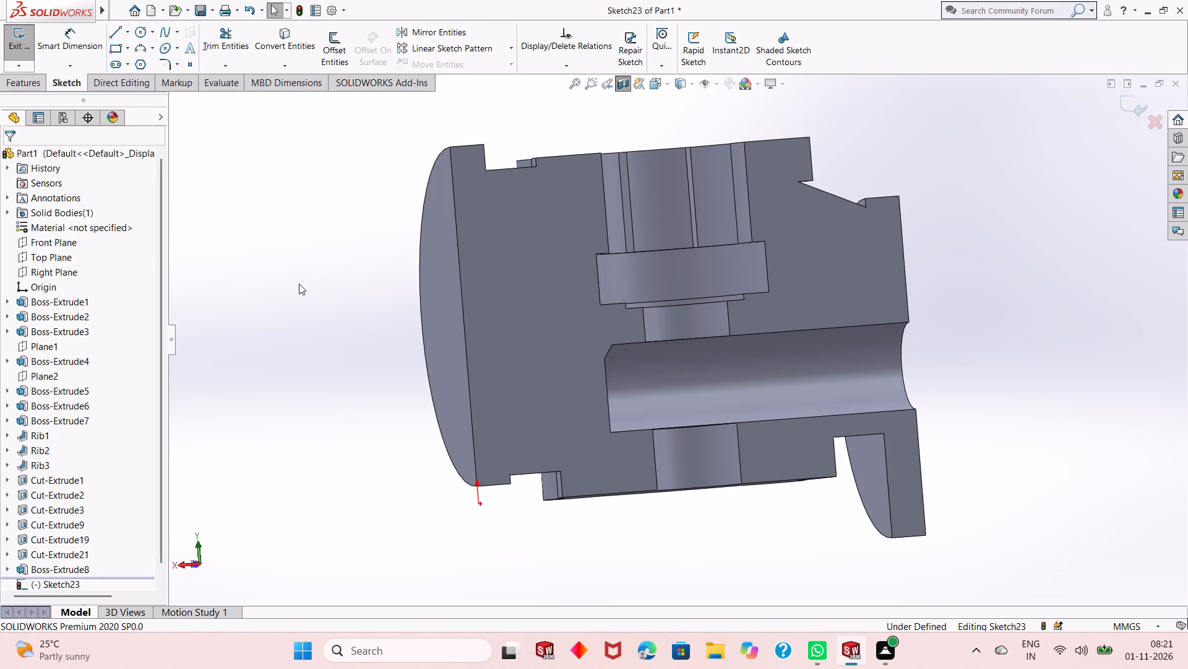
left_click(142, 33)
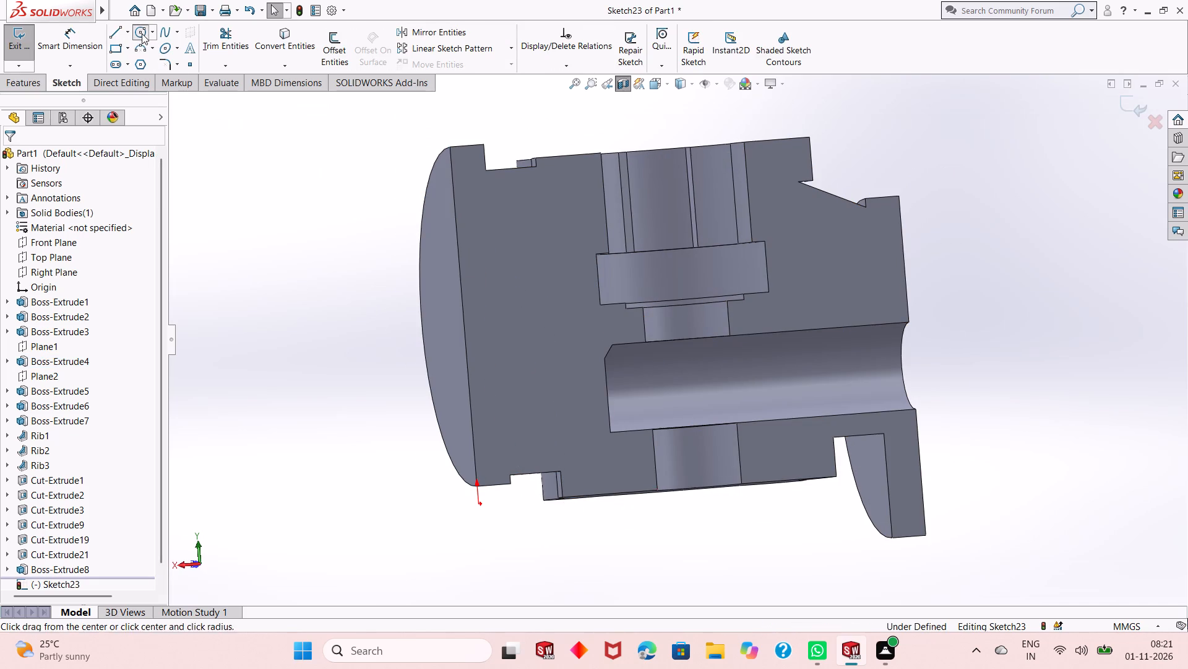
middle_click_drag(356, 331, 452, 321)
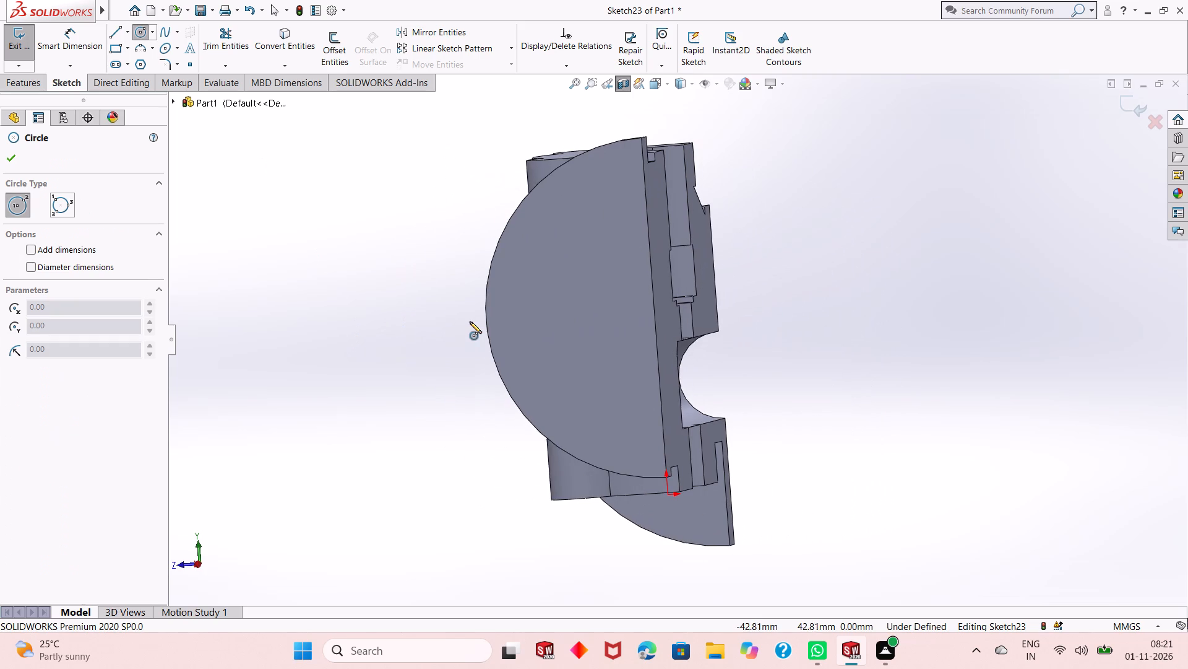
left_click(653, 307)
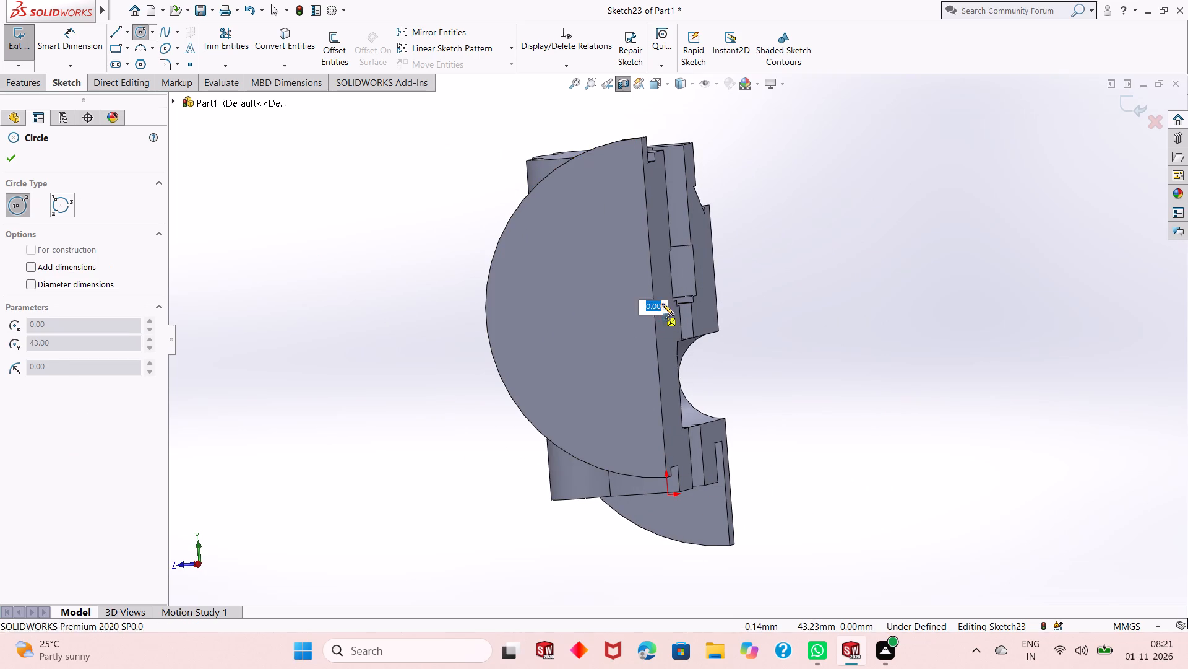
left_click(751, 251)
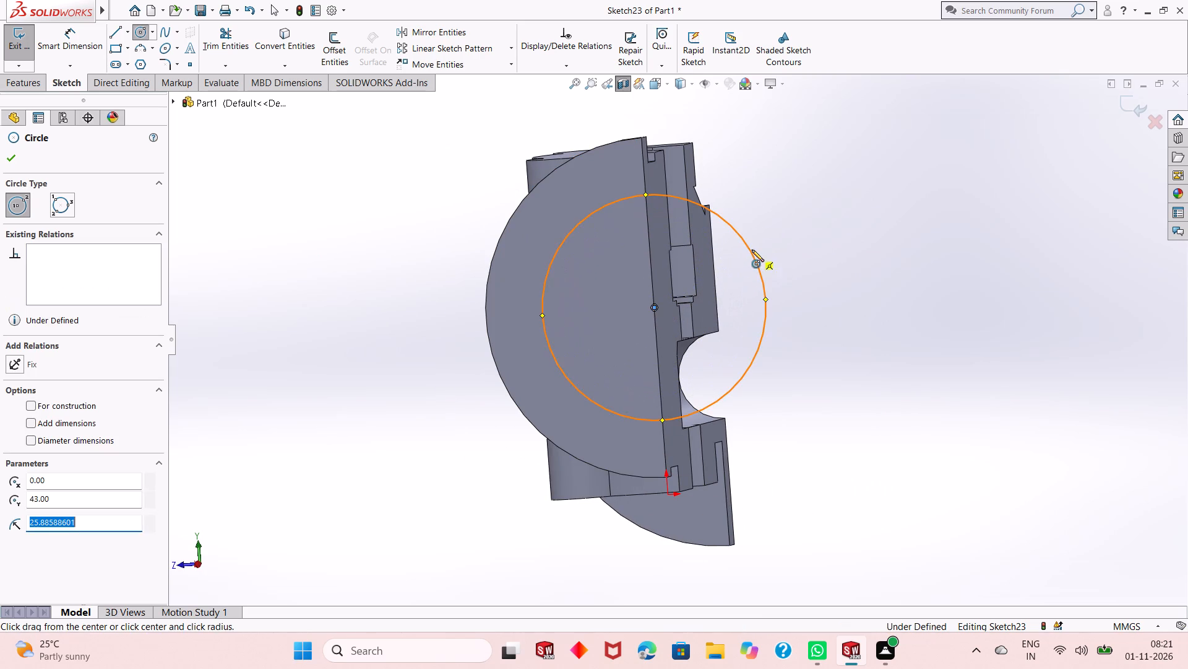
right_click(786, 223)
left_click(816, 227)
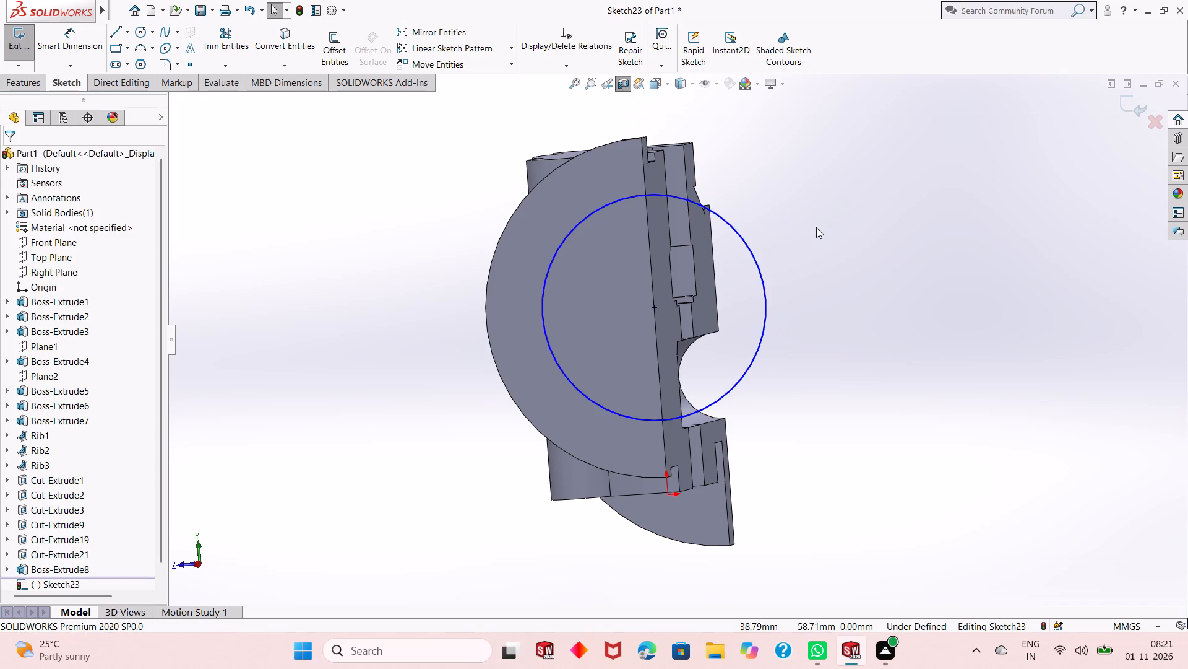
Dimension the end-face circle's diameter to 20 mm.
left_click(68, 34)
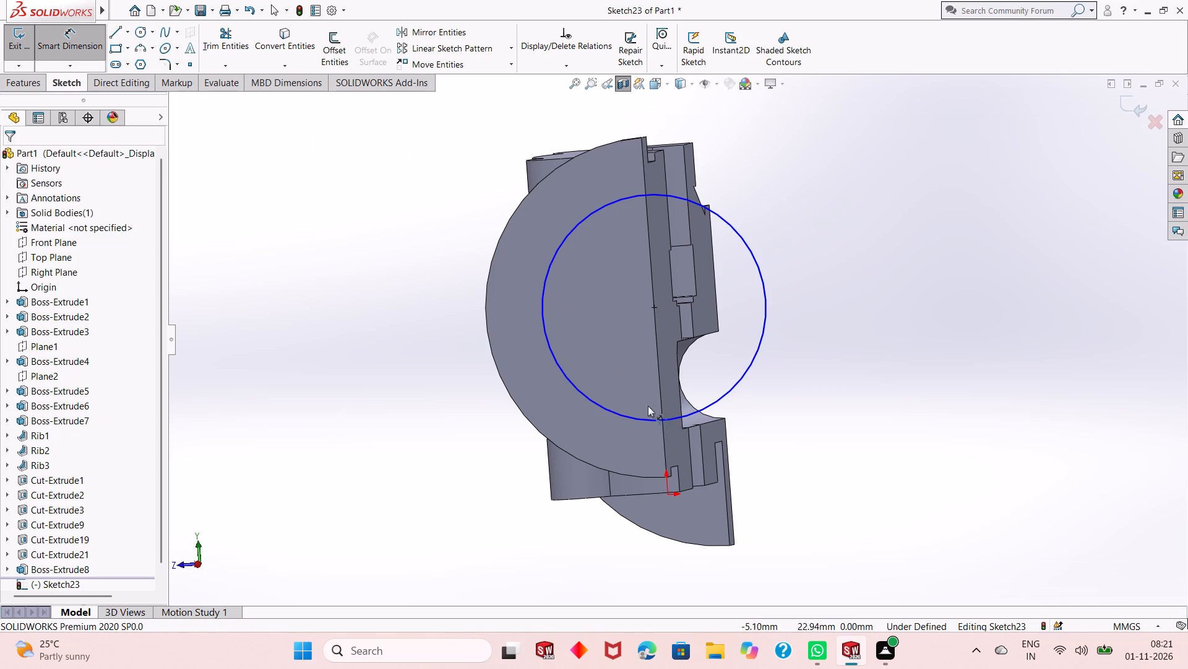
left_click(708, 408)
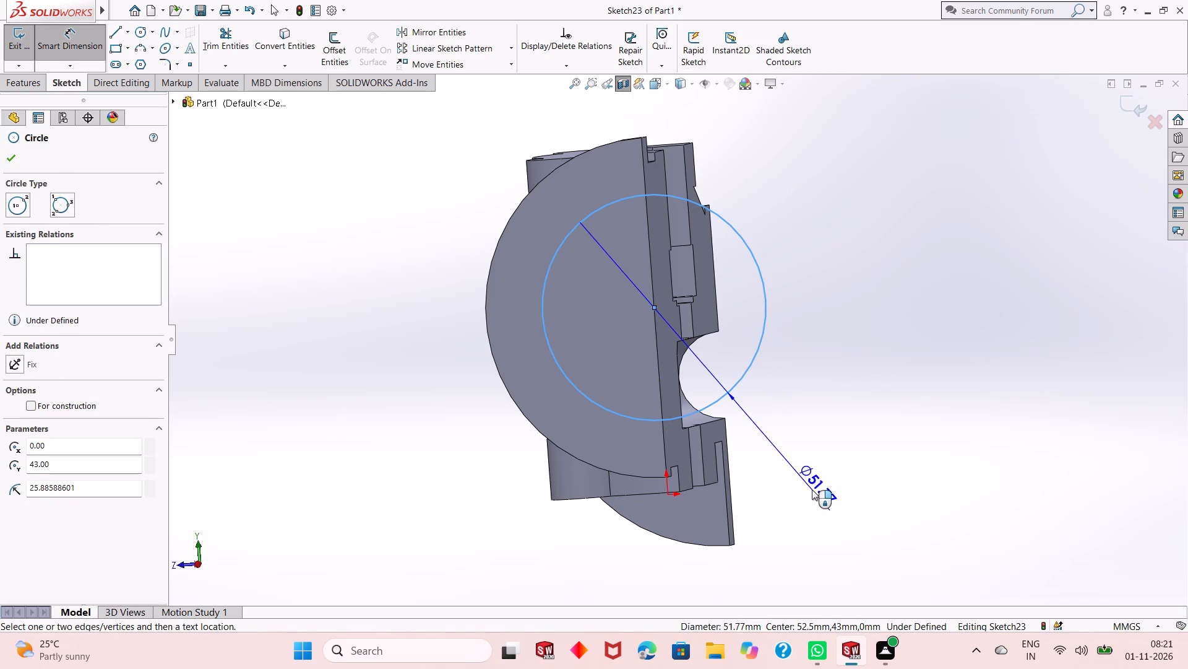
left_click(812, 489)
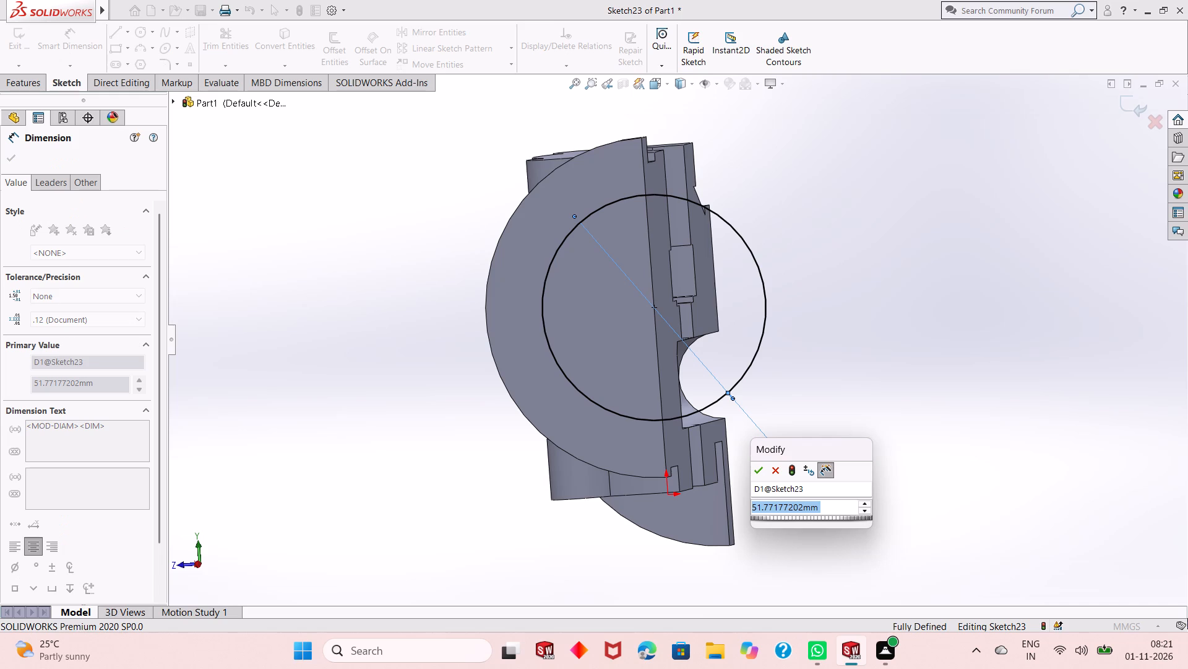
type("20")
key("Return")
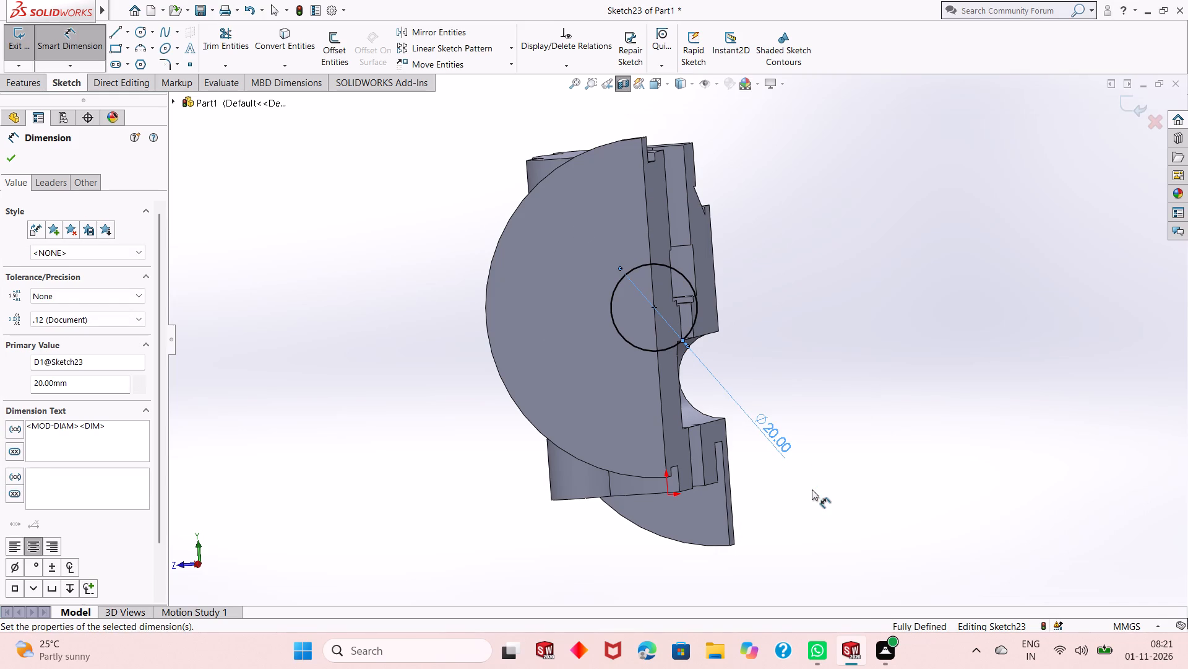
left_click(7, 155)
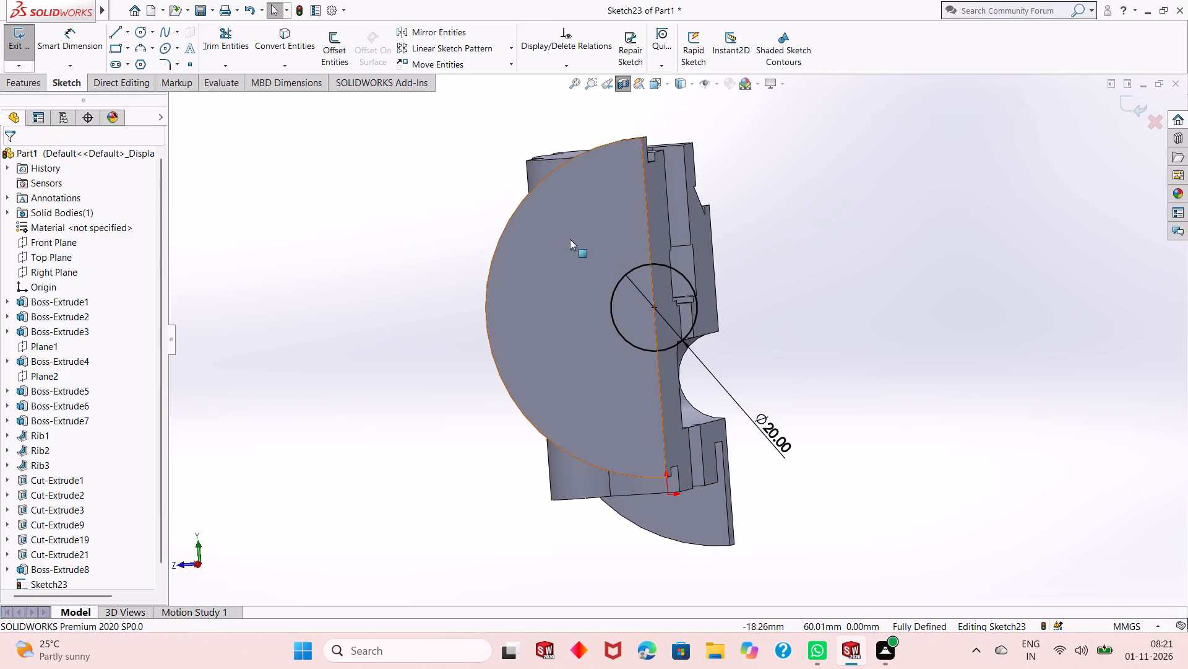
Cut-extrude the end-face circle into the housing as a Blind cut, trying depths of 40, 30 and 32 mm before settling on 33 mm.
middle_click_drag(573, 240, 481, 245)
middle_click(481, 245)
middle_click_drag(481, 245, 450, 247)
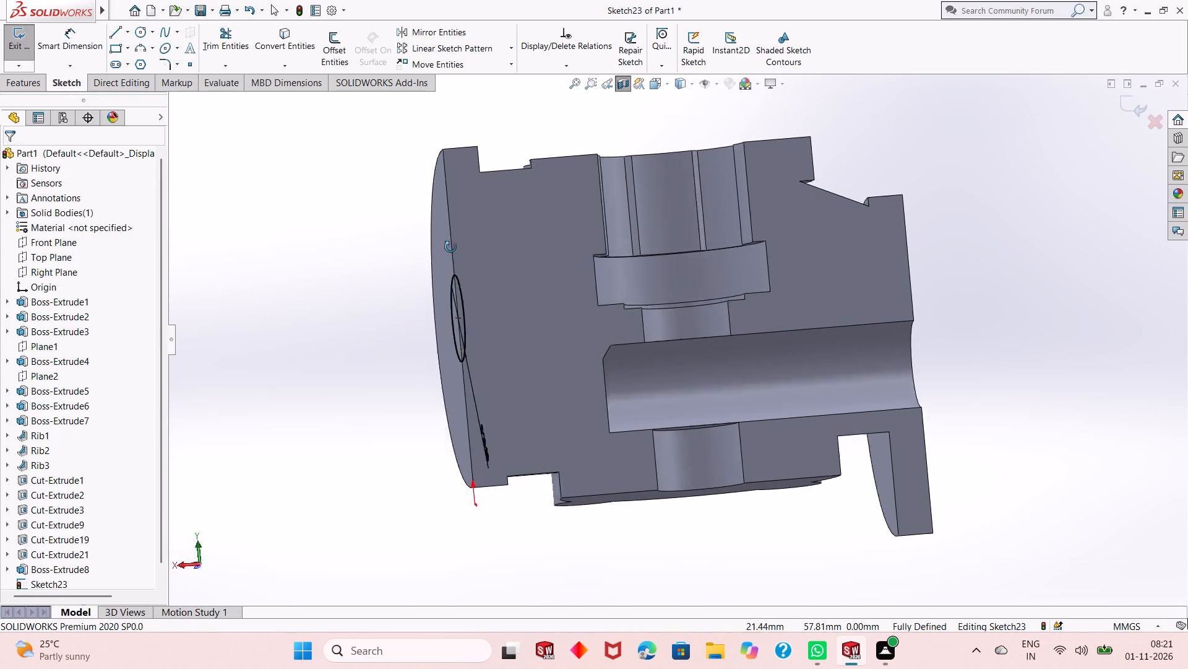
middle_click_drag(450, 247, 475, 275)
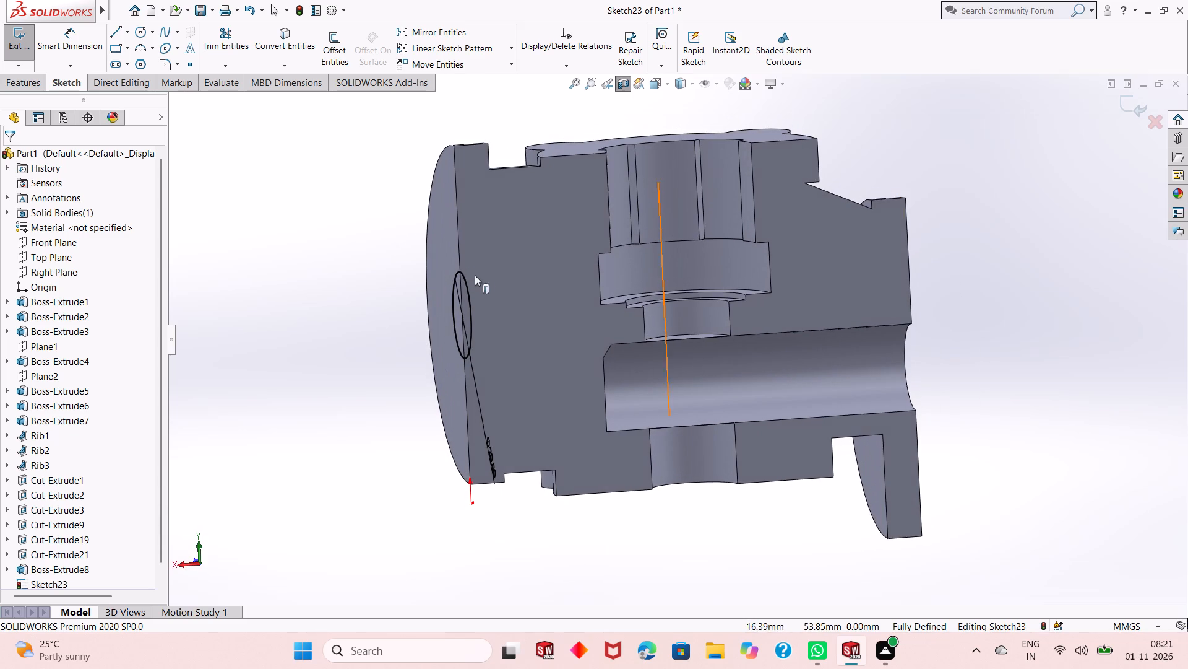
left_click(9, 77)
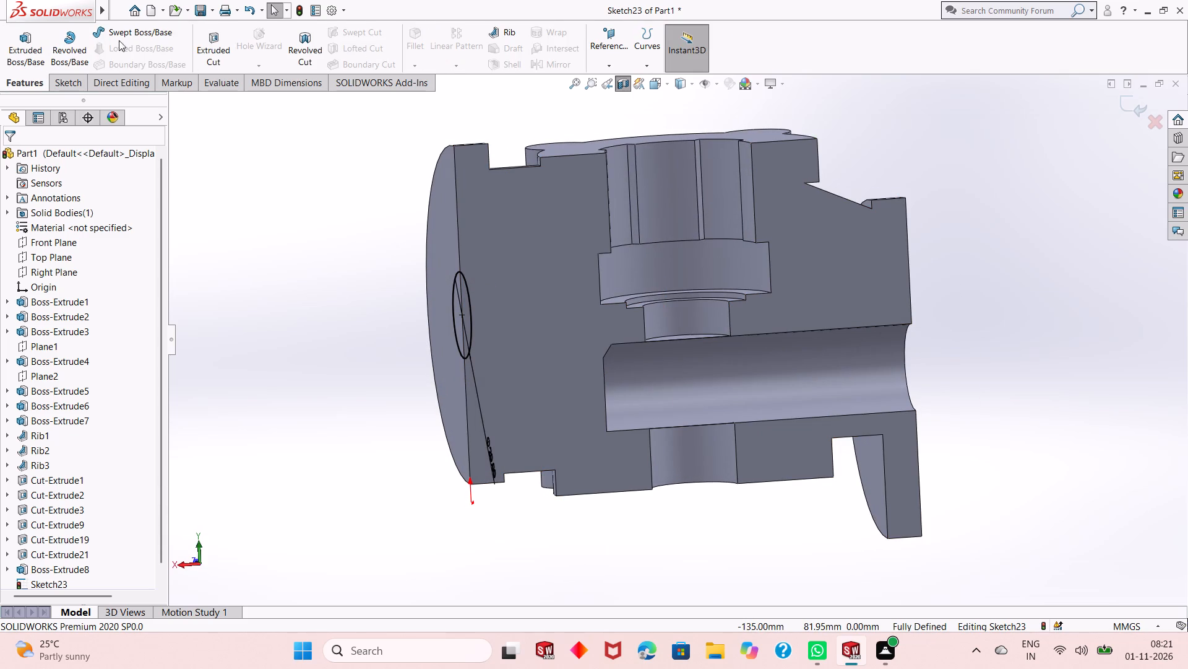
left_click(215, 50)
middle_click_drag(343, 261, 321, 258)
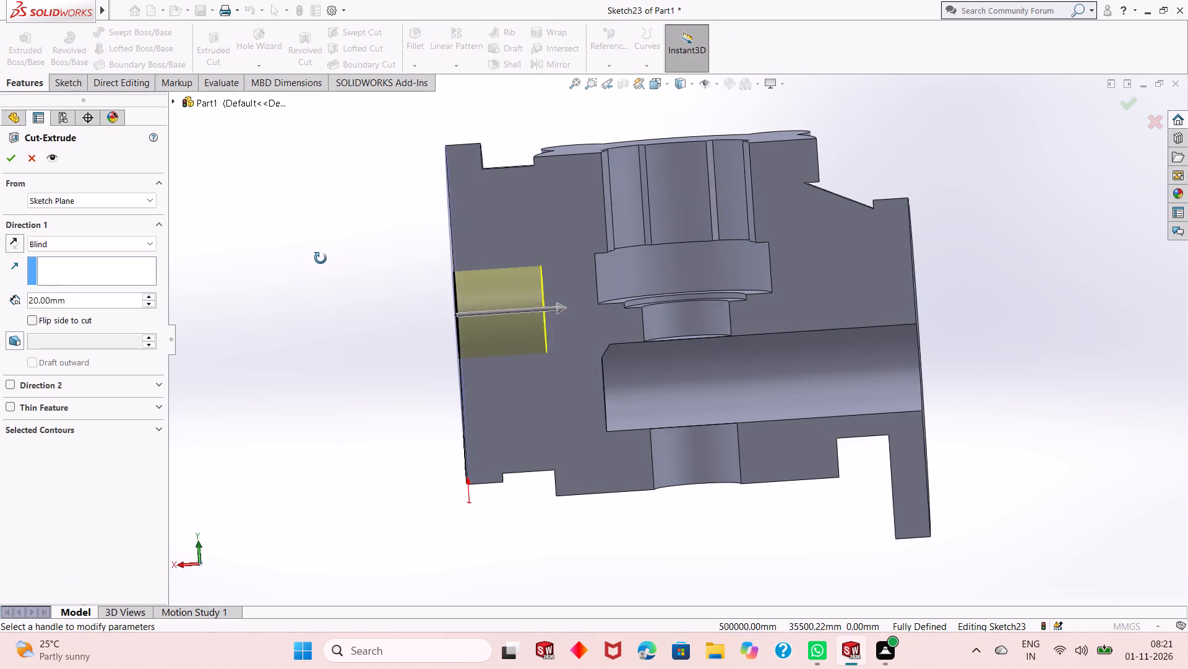
middle_click_drag(321, 258, 329, 234)
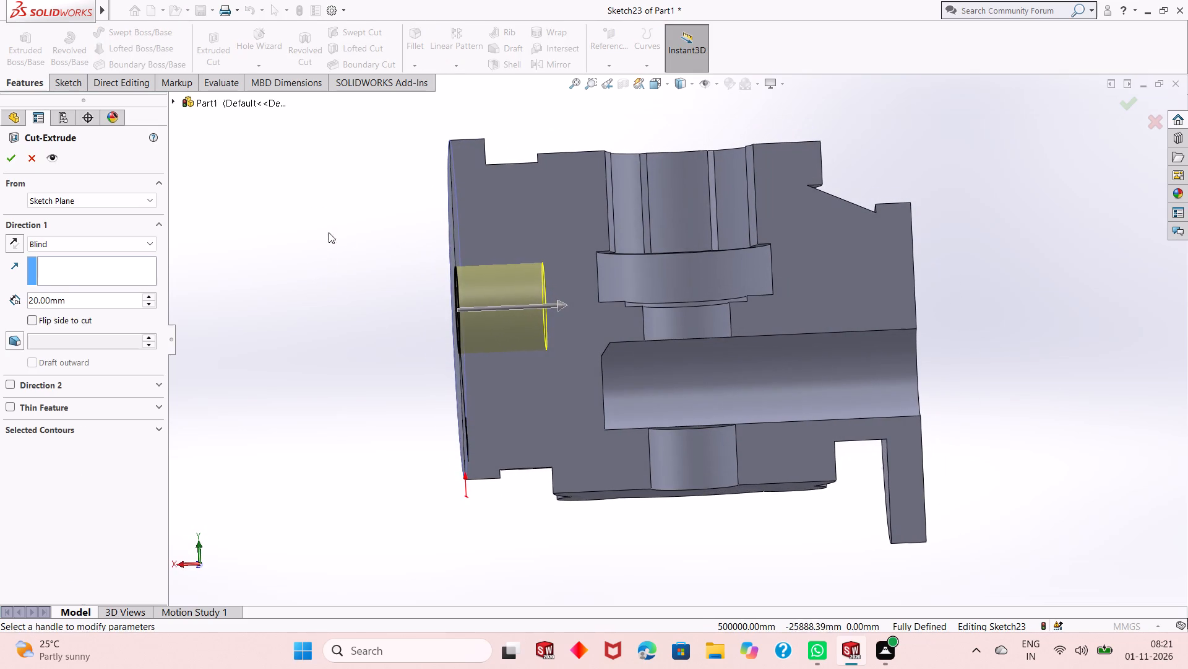
scroll(629, 318, "down", 2)
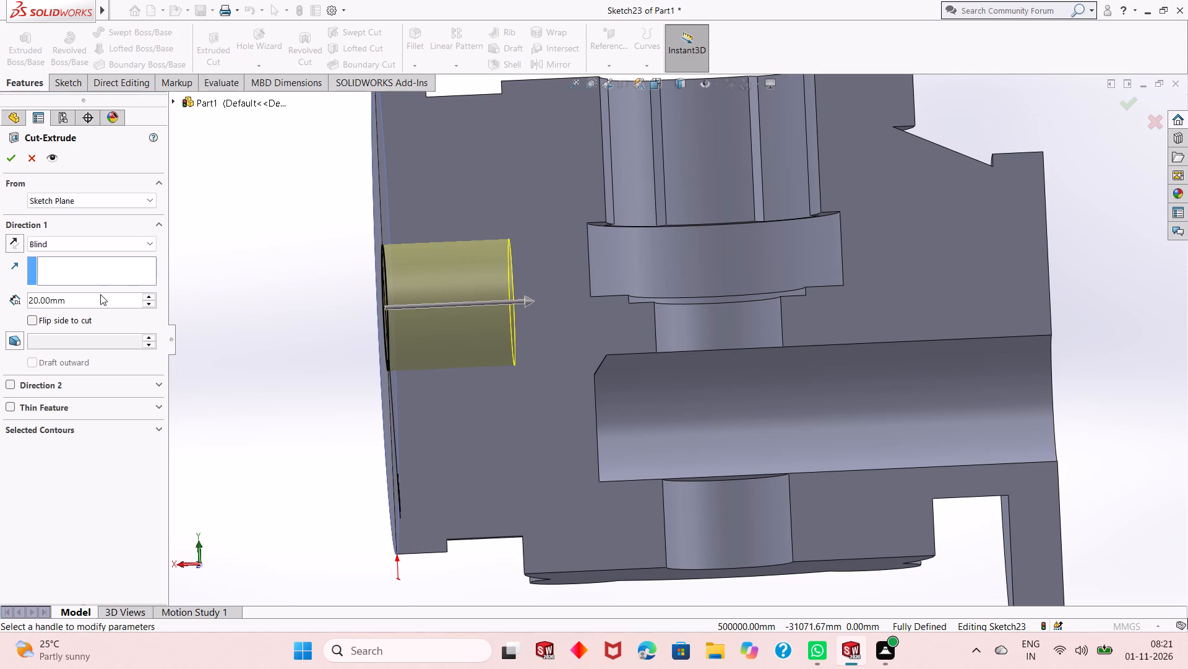
double_click(93, 298)
double_click(92, 299)
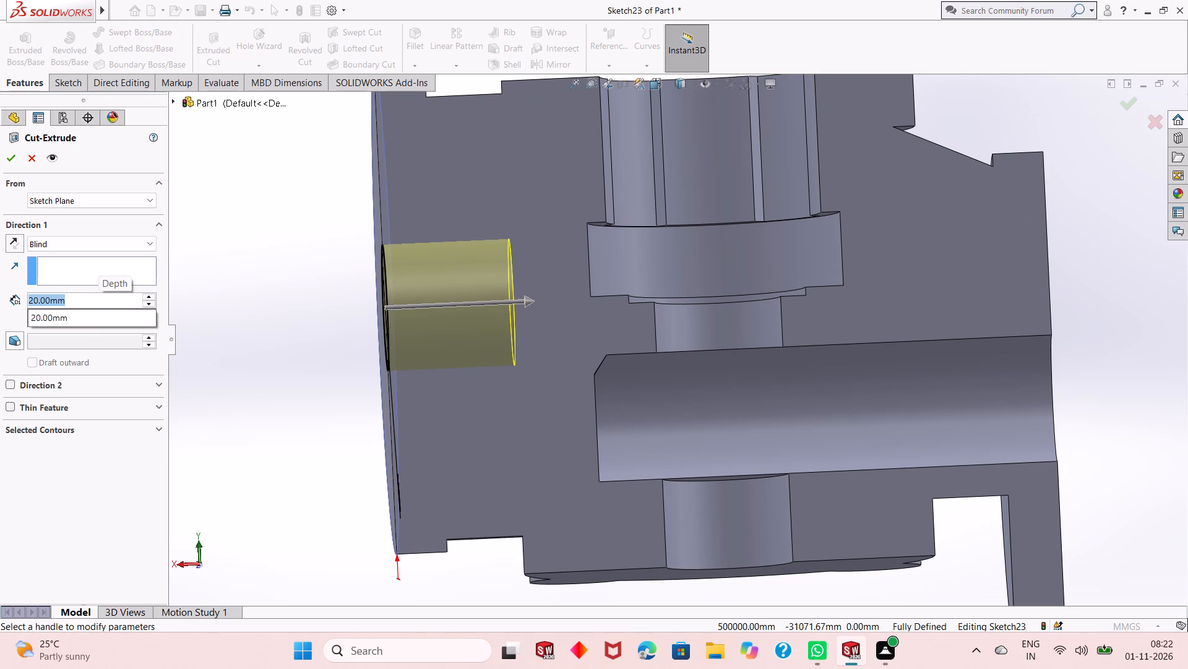
type("40")
key("Return")
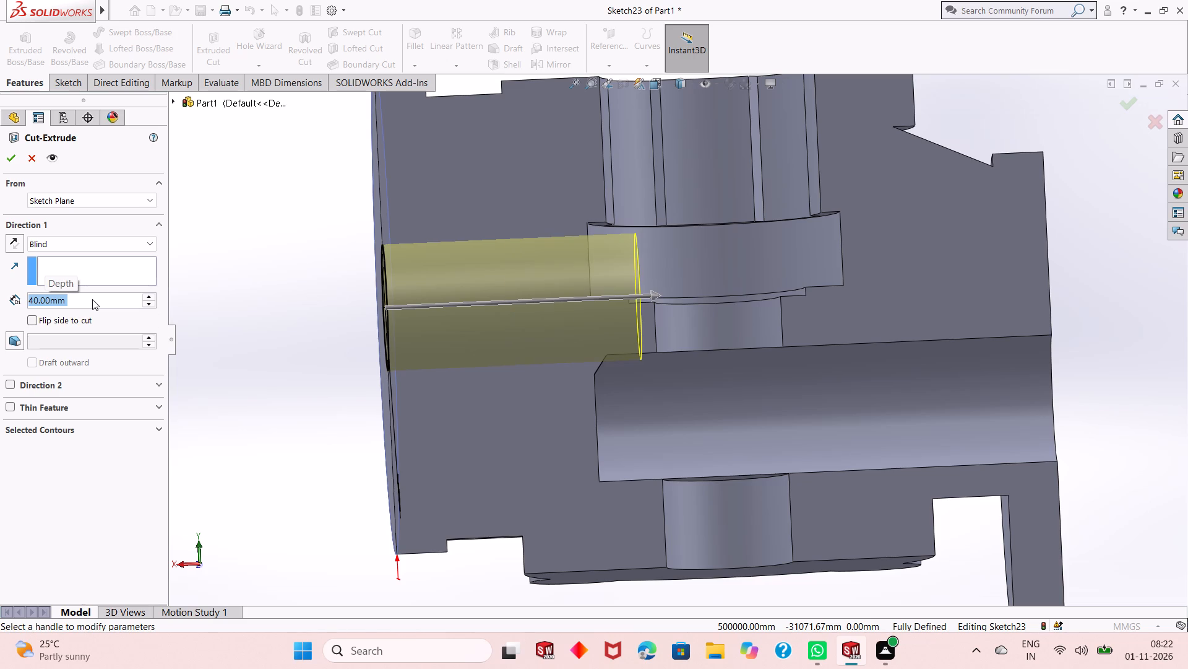
type("30")
key("Return")
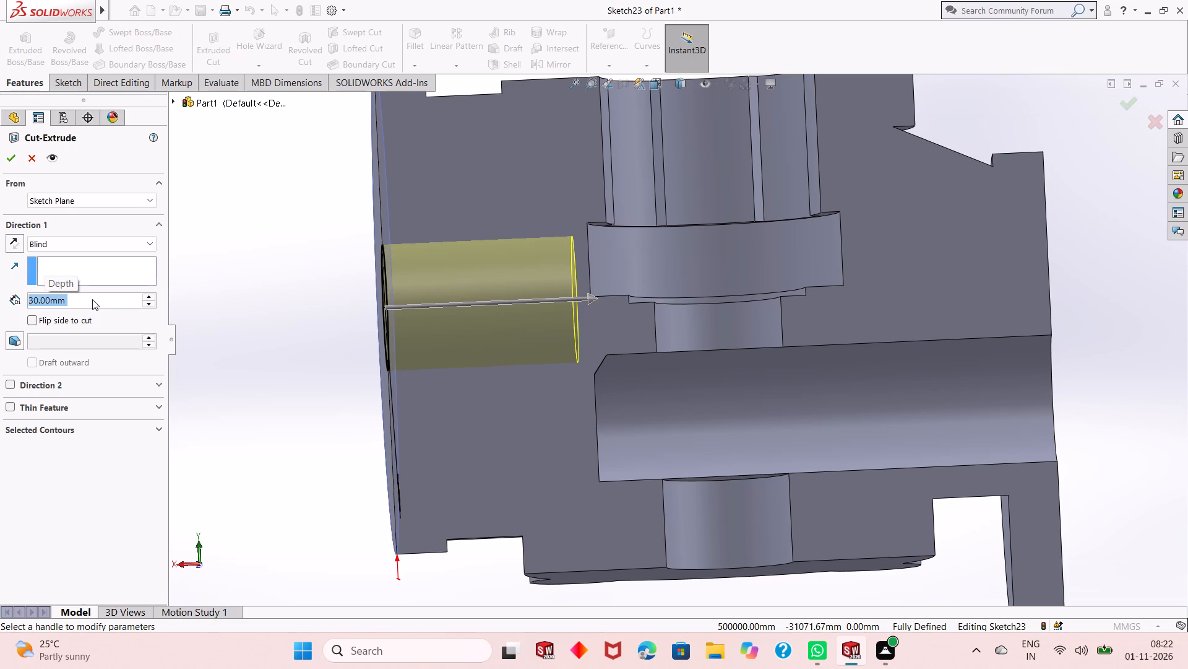
type("32")
key("Return")
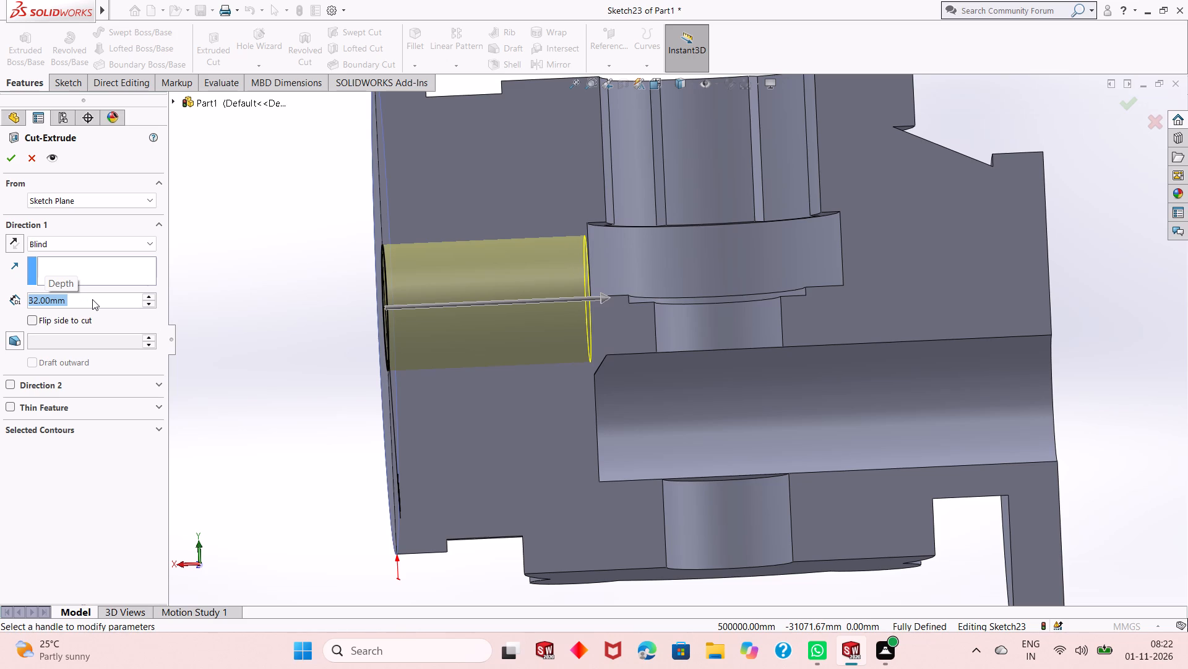
type("33")
key("Return")
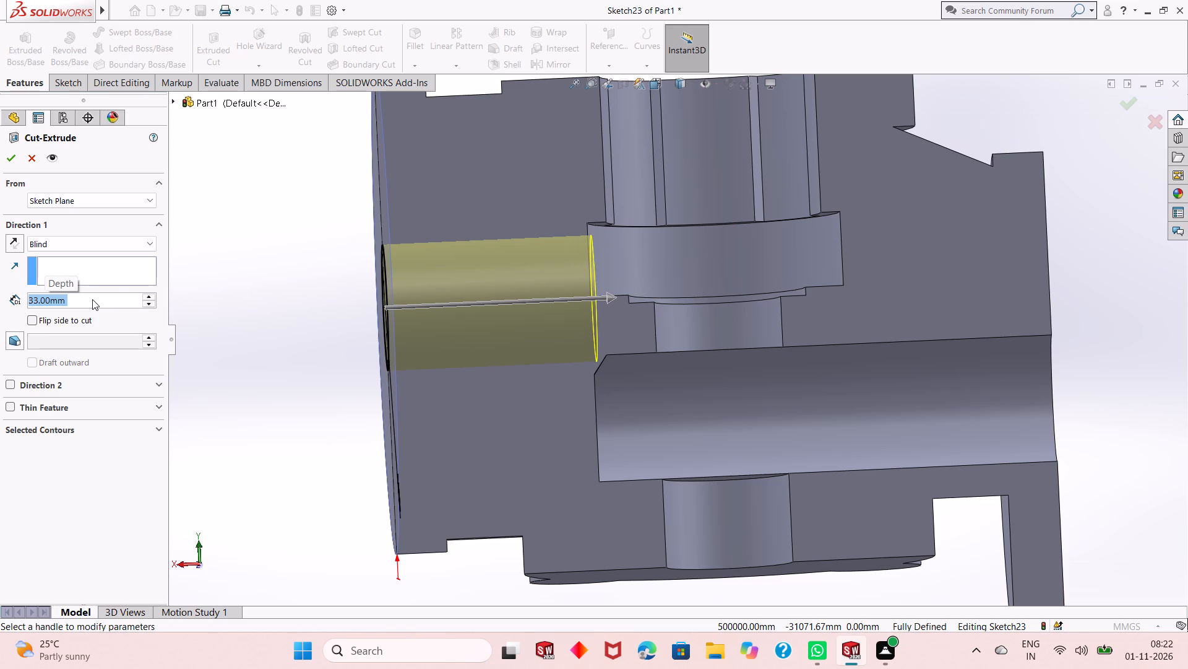
left_click(5, 156)
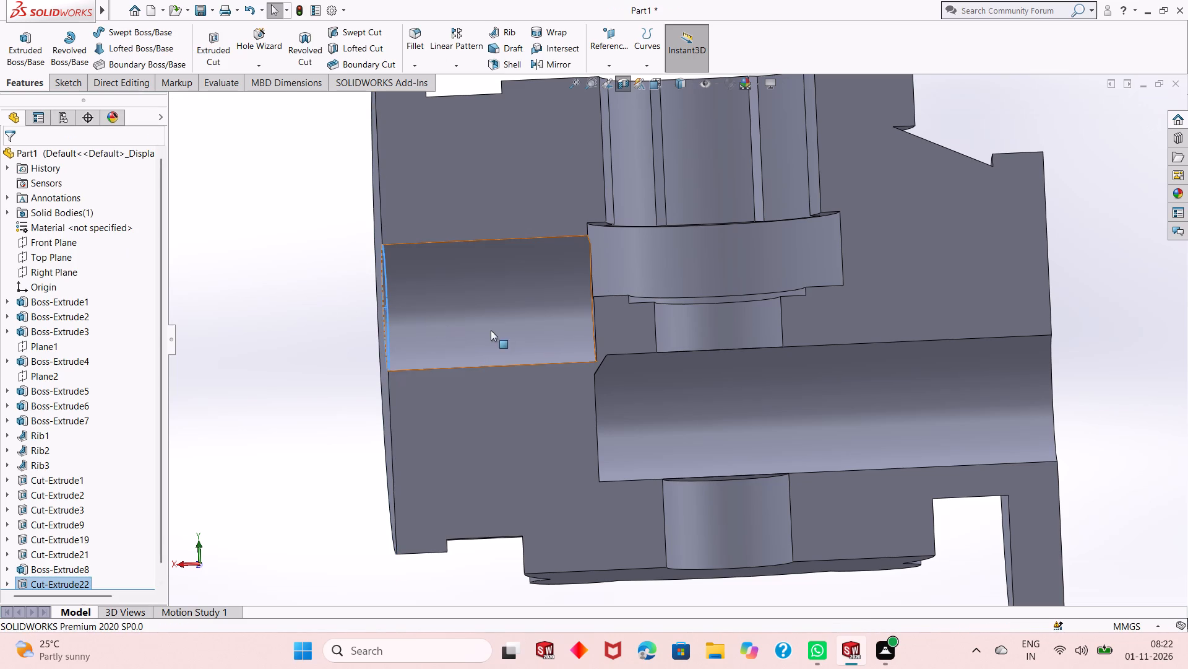
Examine the new end-face bore in the section view, including where it meets the stepped vertical hole and the lower horizontal bore.
scroll(546, 440, "up", 1)
middle_click_drag(317, 404, 322, 403)
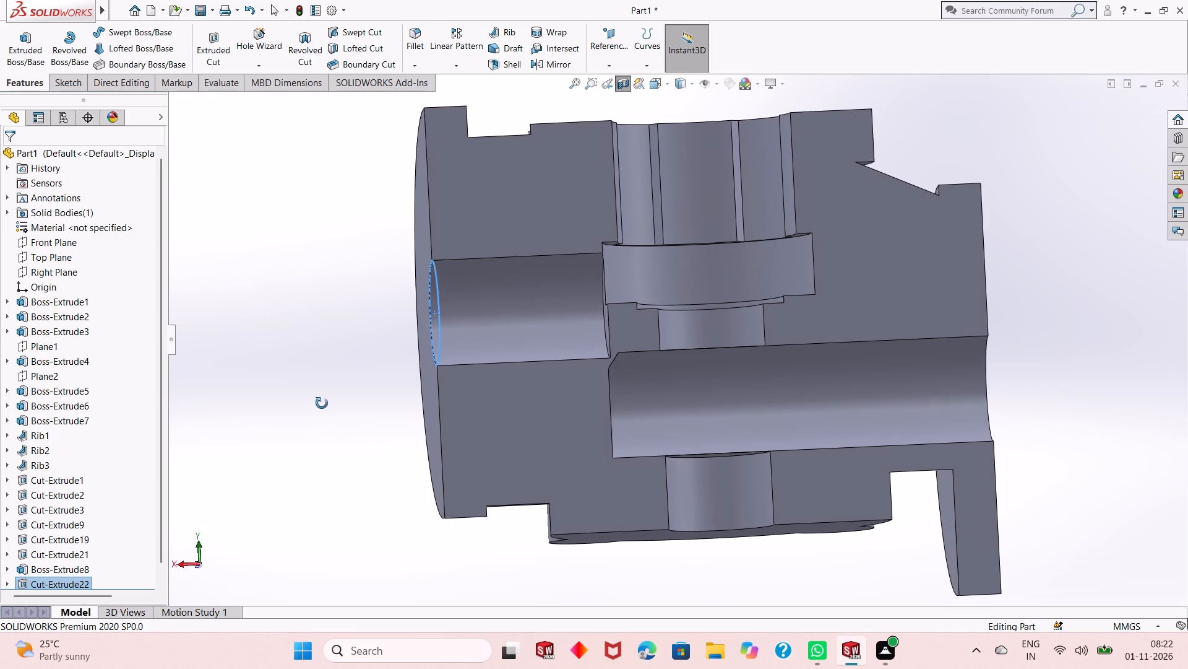
middle_click_drag(322, 403, 285, 427)
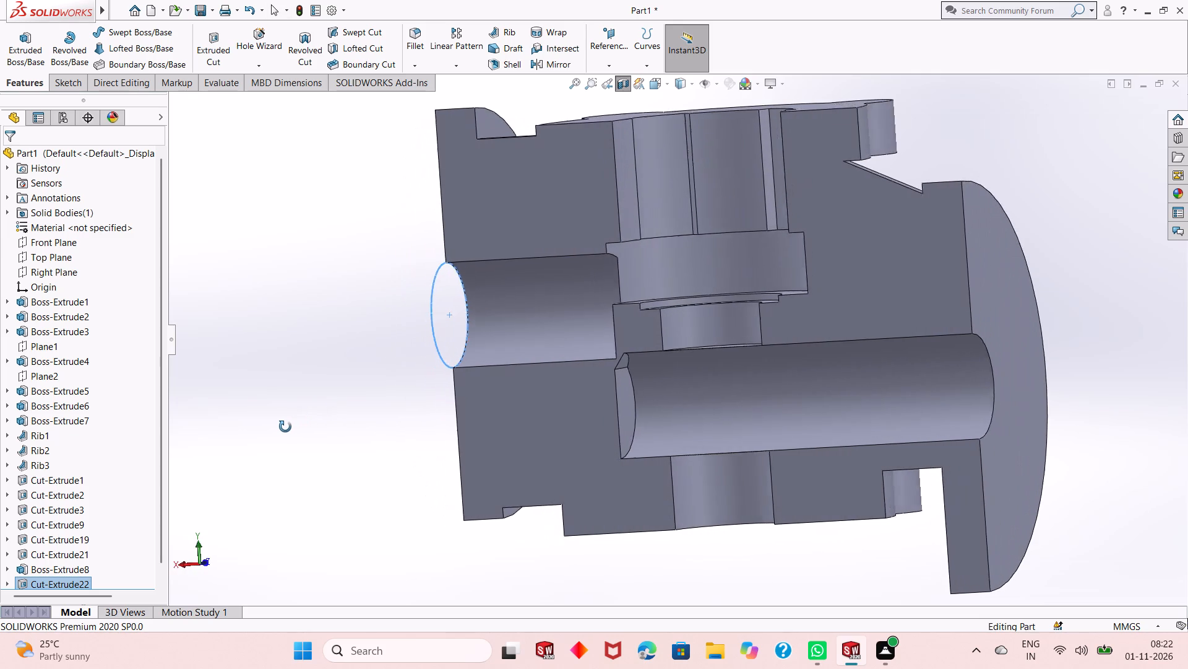
middle_click_drag(285, 427, 277, 428)
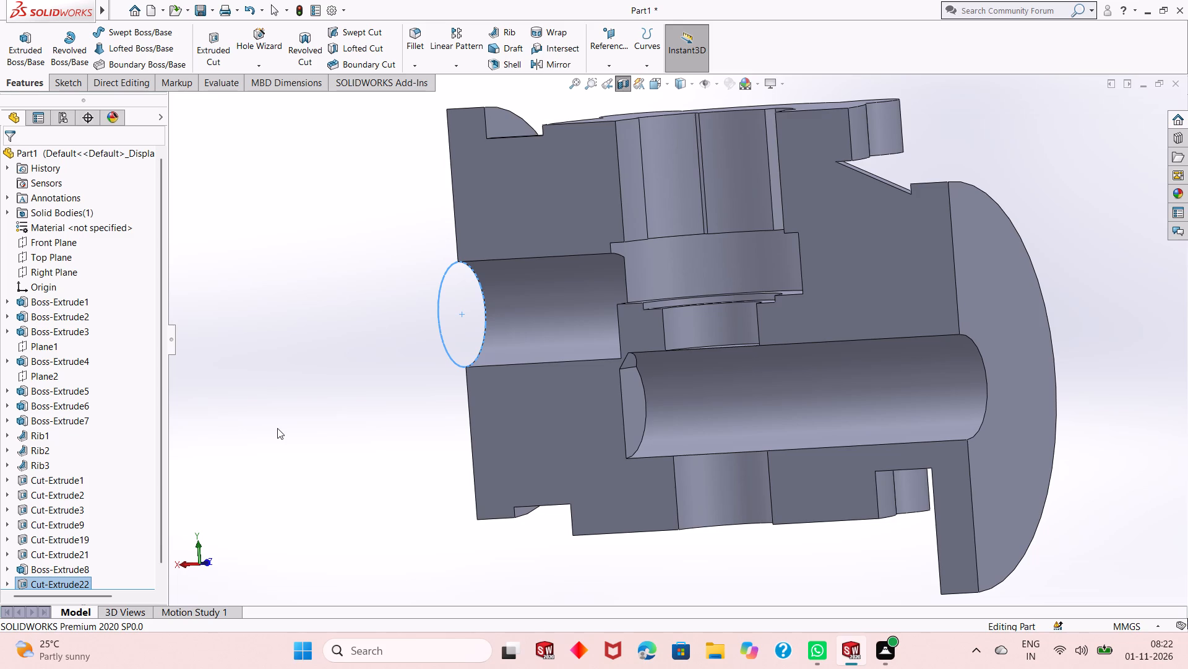
middle_click_drag(455, 361, 508, 357)
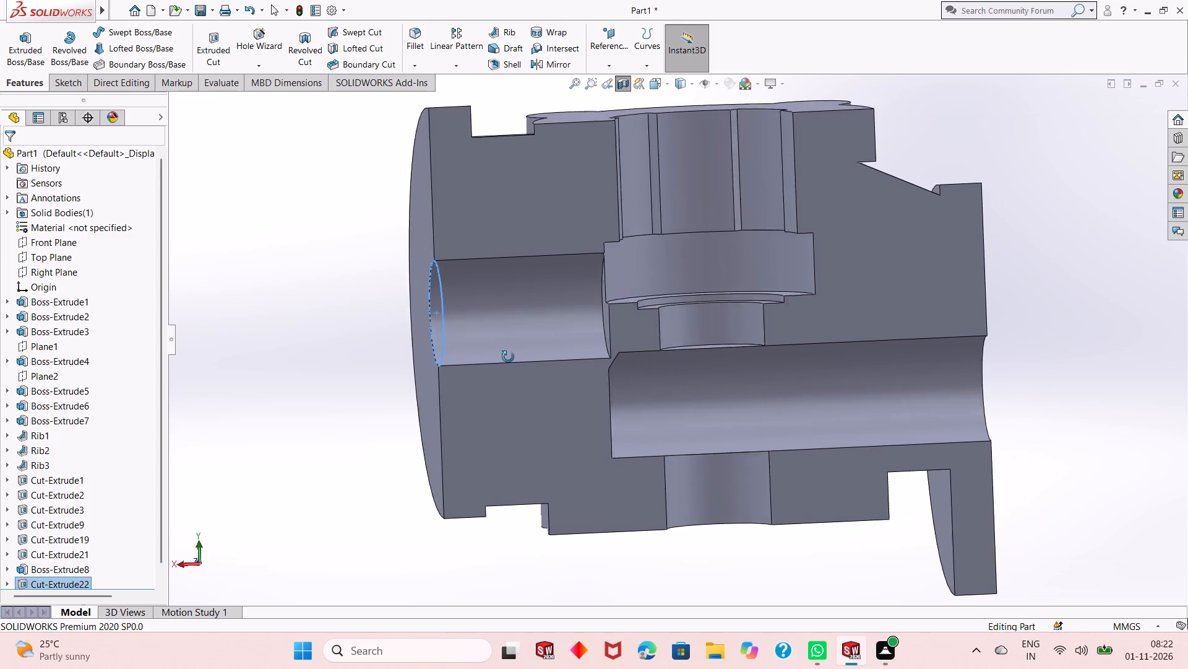
middle_click_drag(508, 357, 521, 354)
middle_click(521, 354)
middle_click_drag(521, 354, 504, 357)
scroll(522, 323, "down", 1)
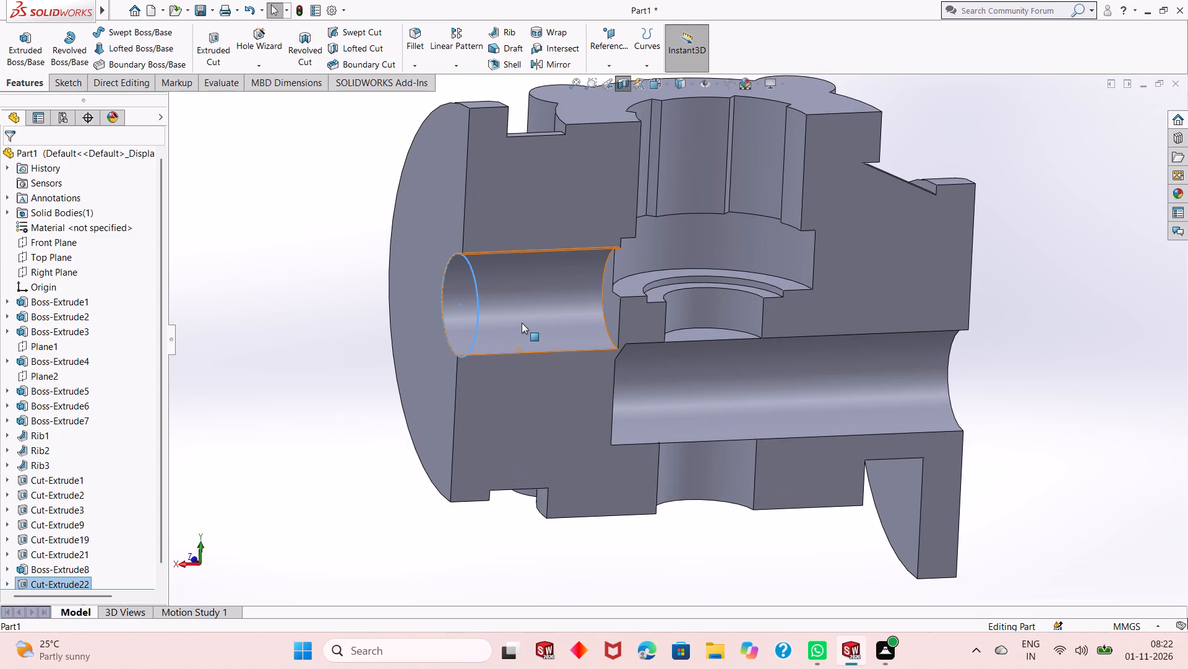
key("Escape")
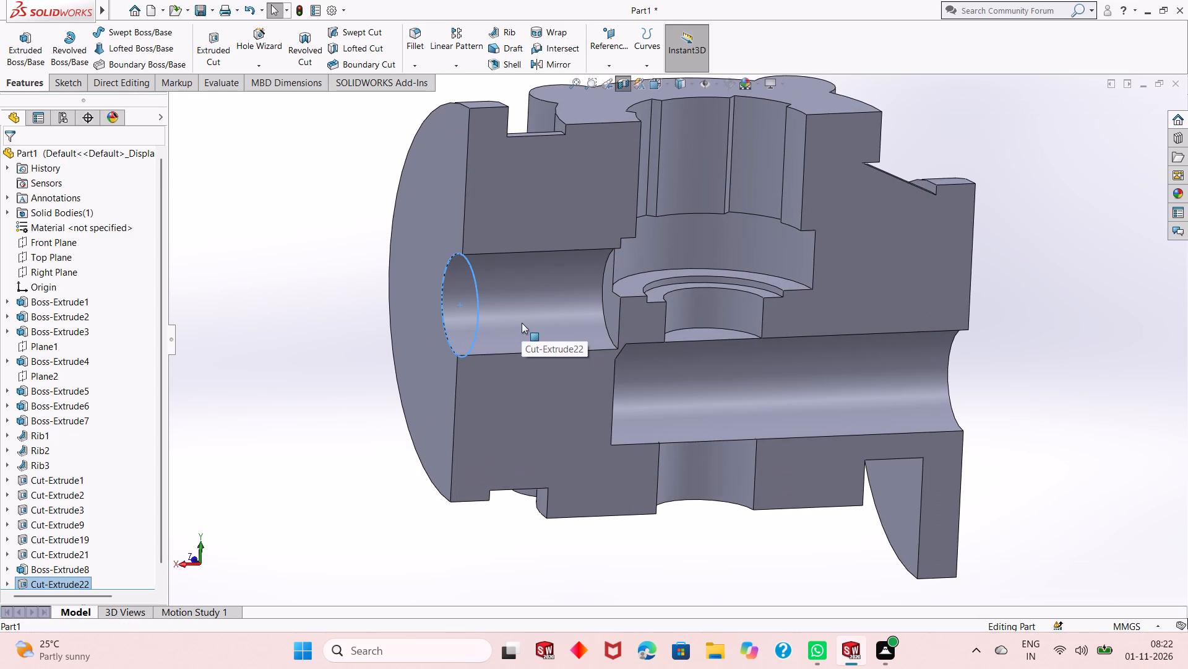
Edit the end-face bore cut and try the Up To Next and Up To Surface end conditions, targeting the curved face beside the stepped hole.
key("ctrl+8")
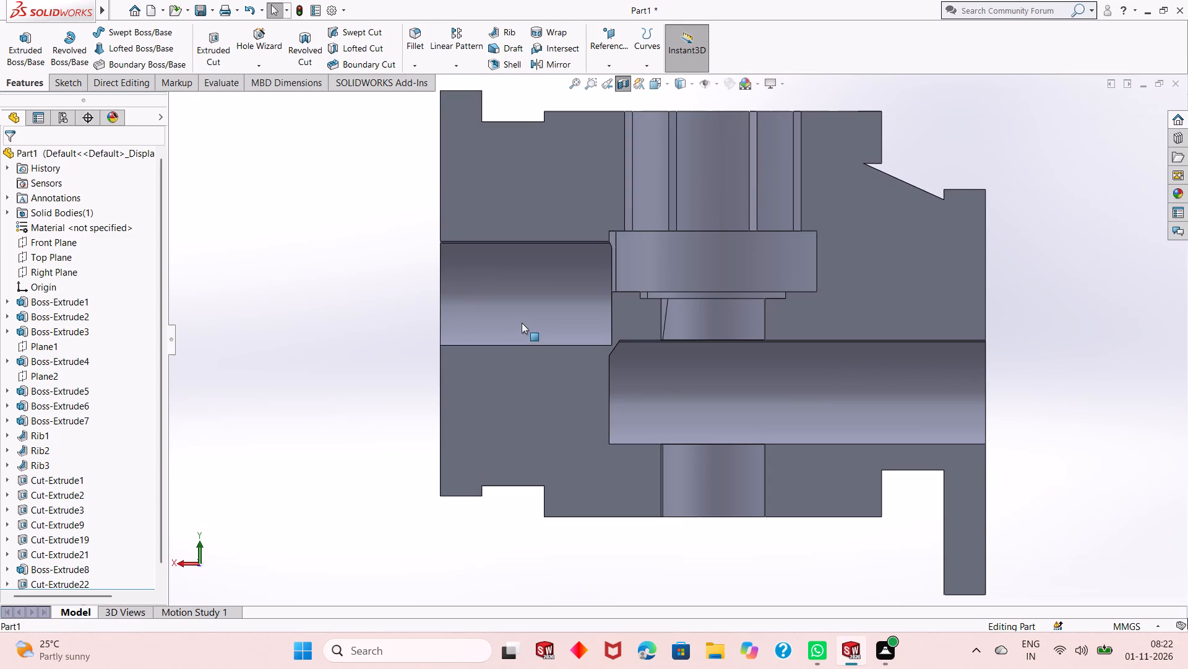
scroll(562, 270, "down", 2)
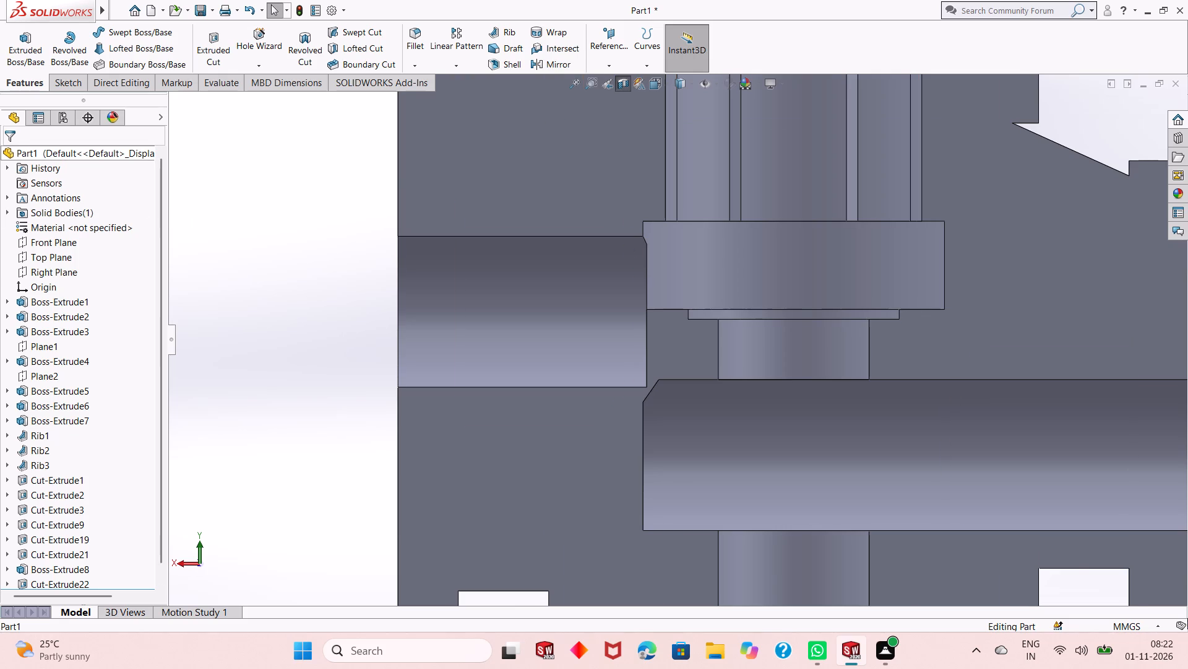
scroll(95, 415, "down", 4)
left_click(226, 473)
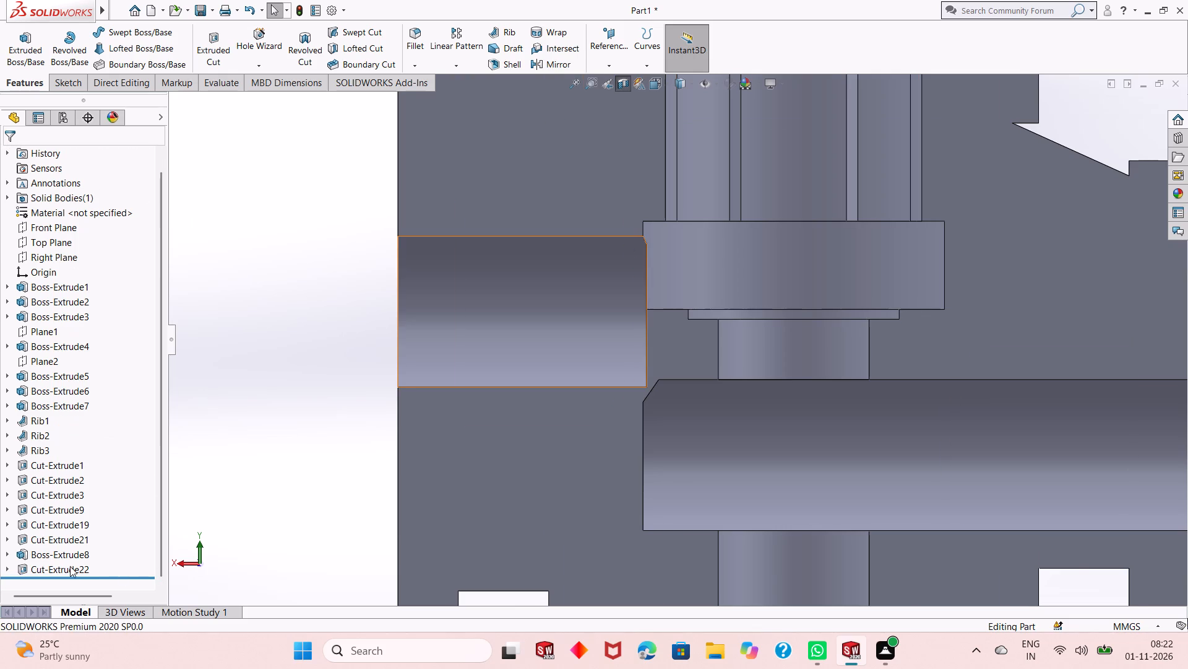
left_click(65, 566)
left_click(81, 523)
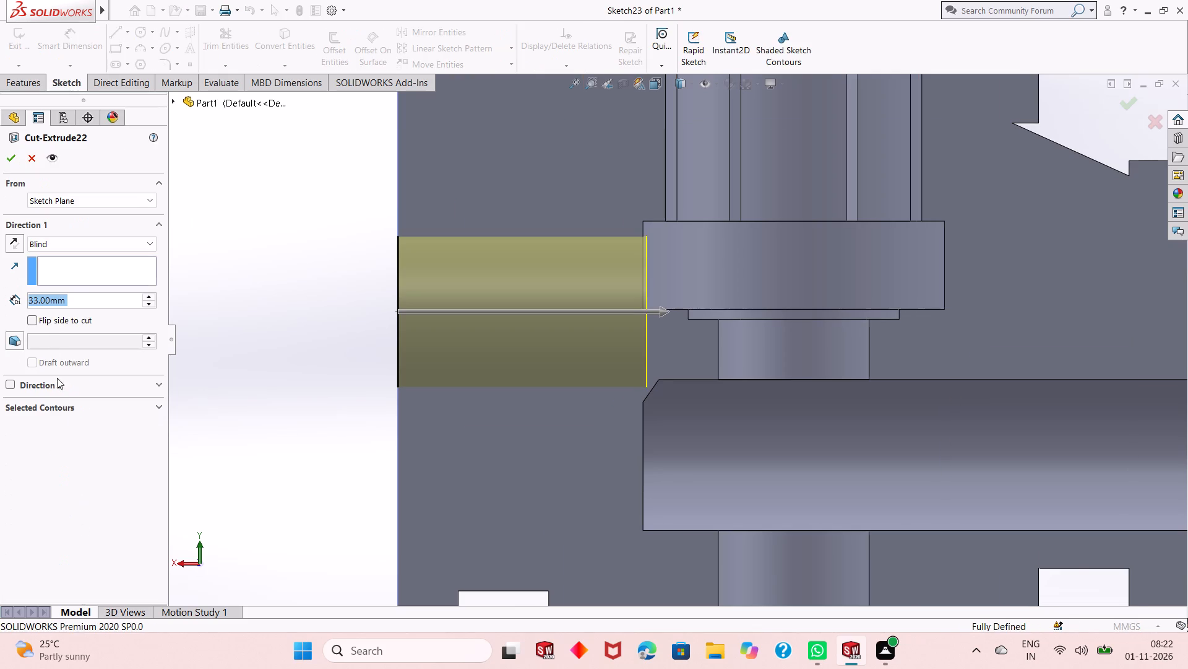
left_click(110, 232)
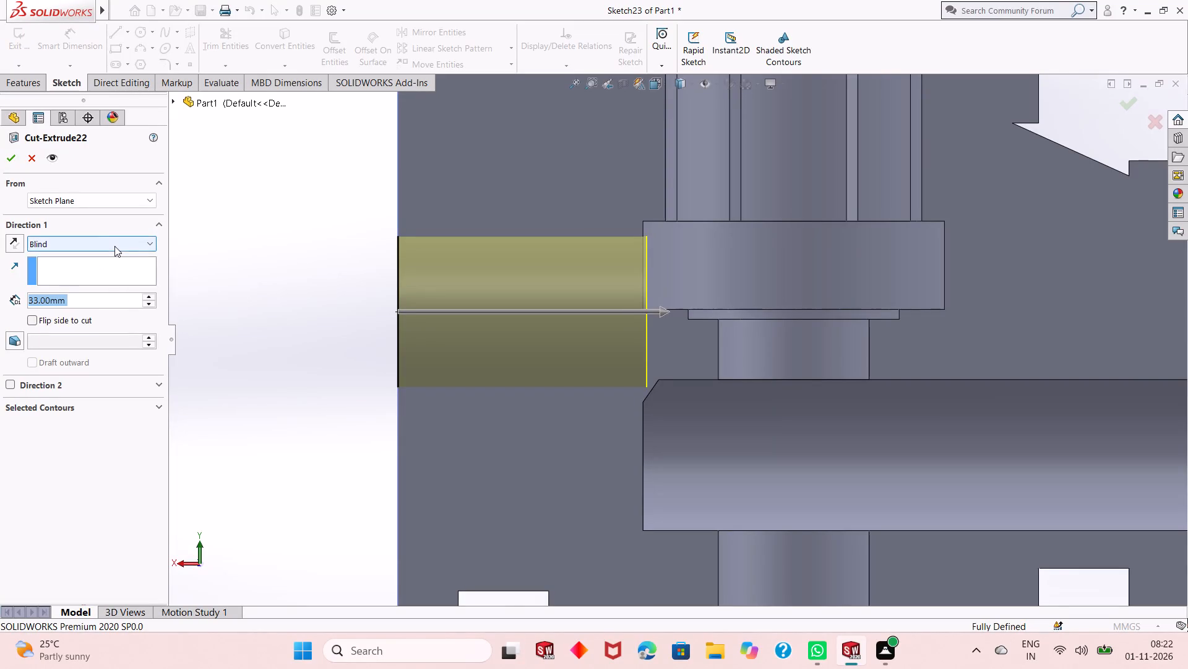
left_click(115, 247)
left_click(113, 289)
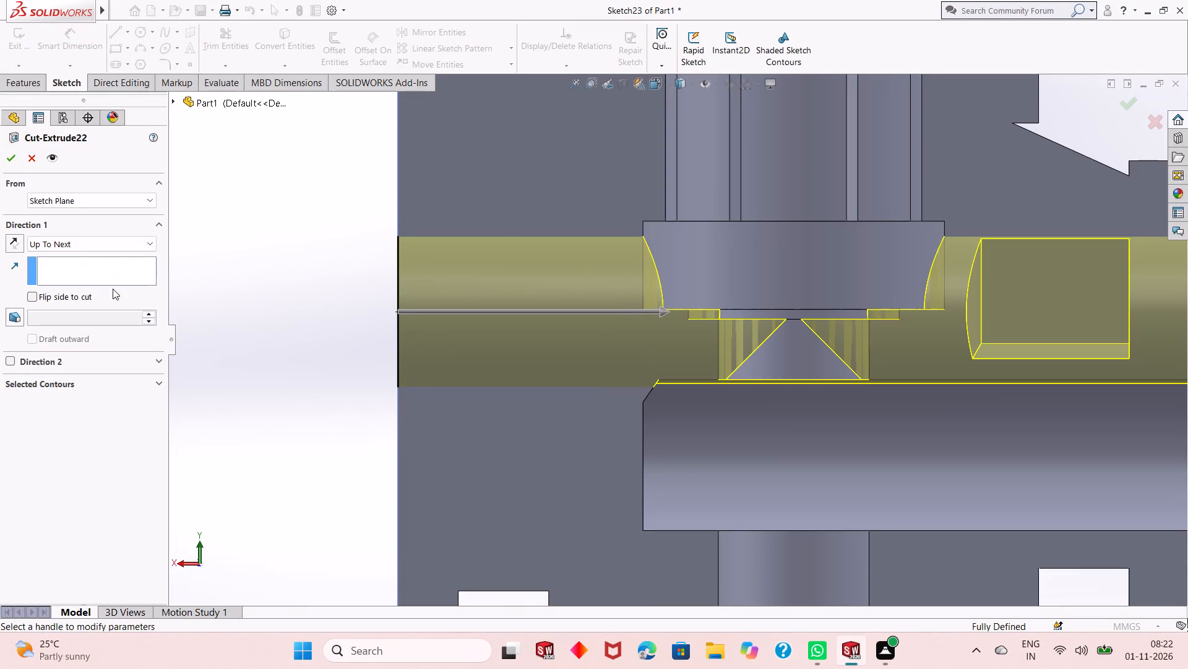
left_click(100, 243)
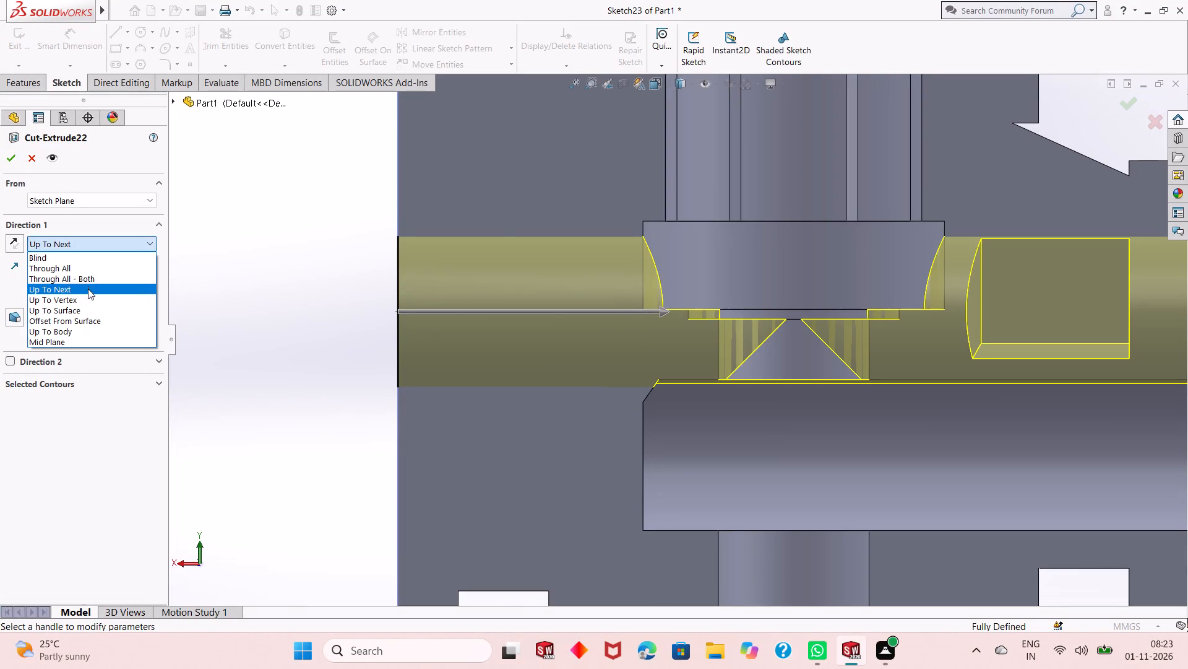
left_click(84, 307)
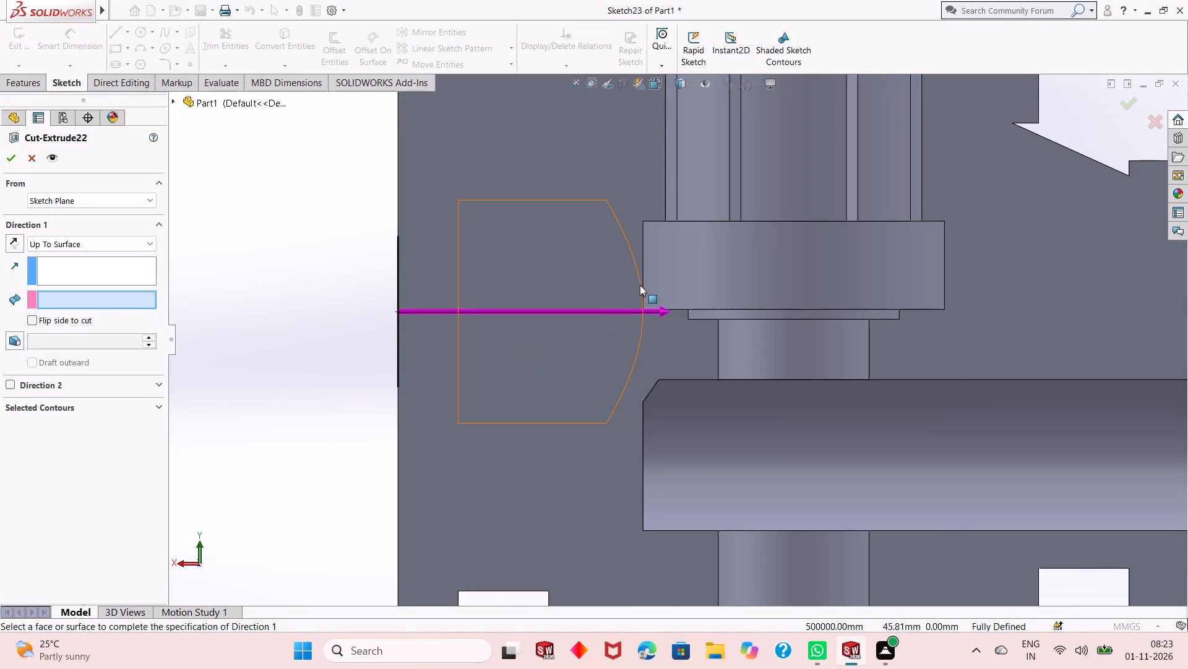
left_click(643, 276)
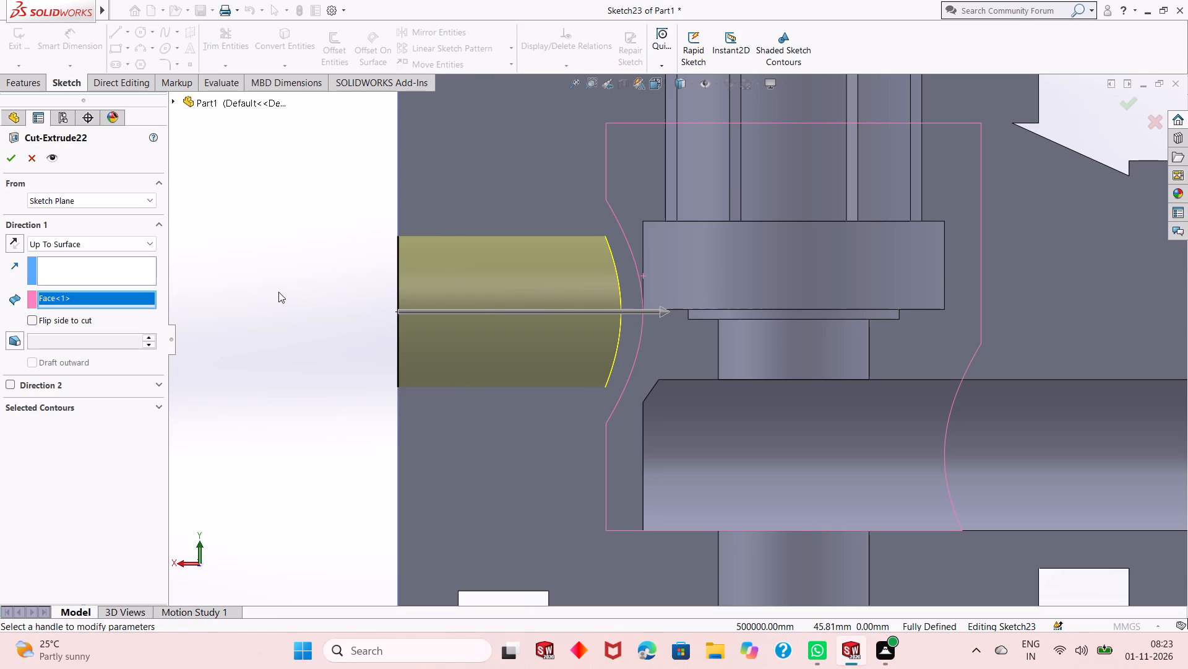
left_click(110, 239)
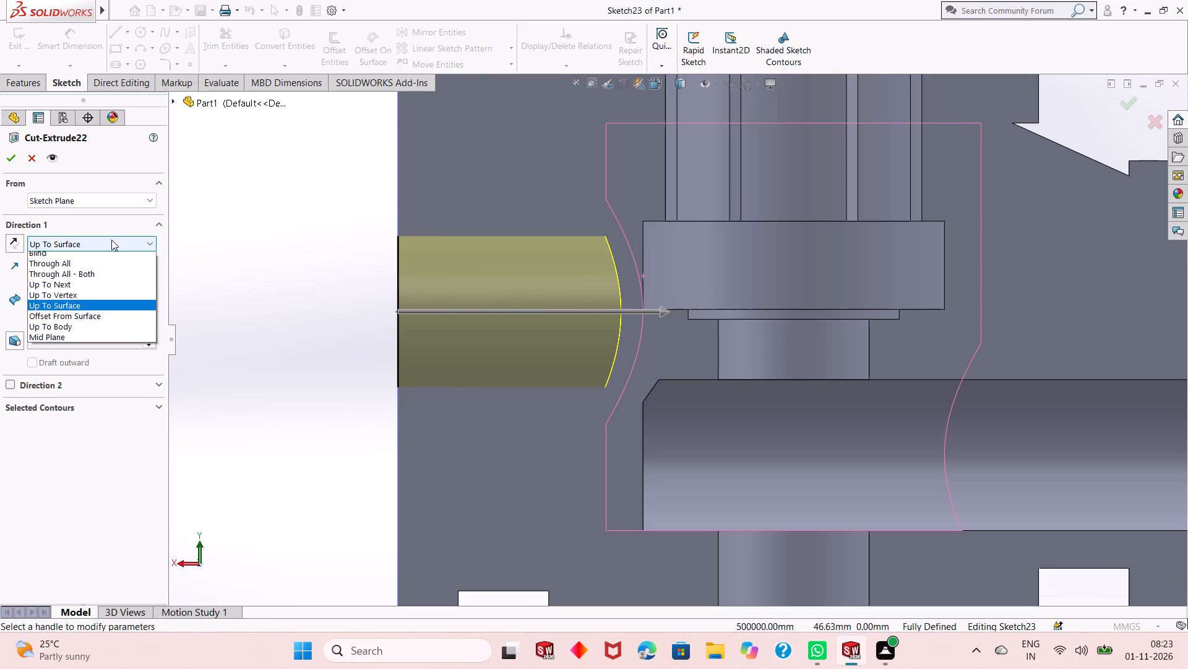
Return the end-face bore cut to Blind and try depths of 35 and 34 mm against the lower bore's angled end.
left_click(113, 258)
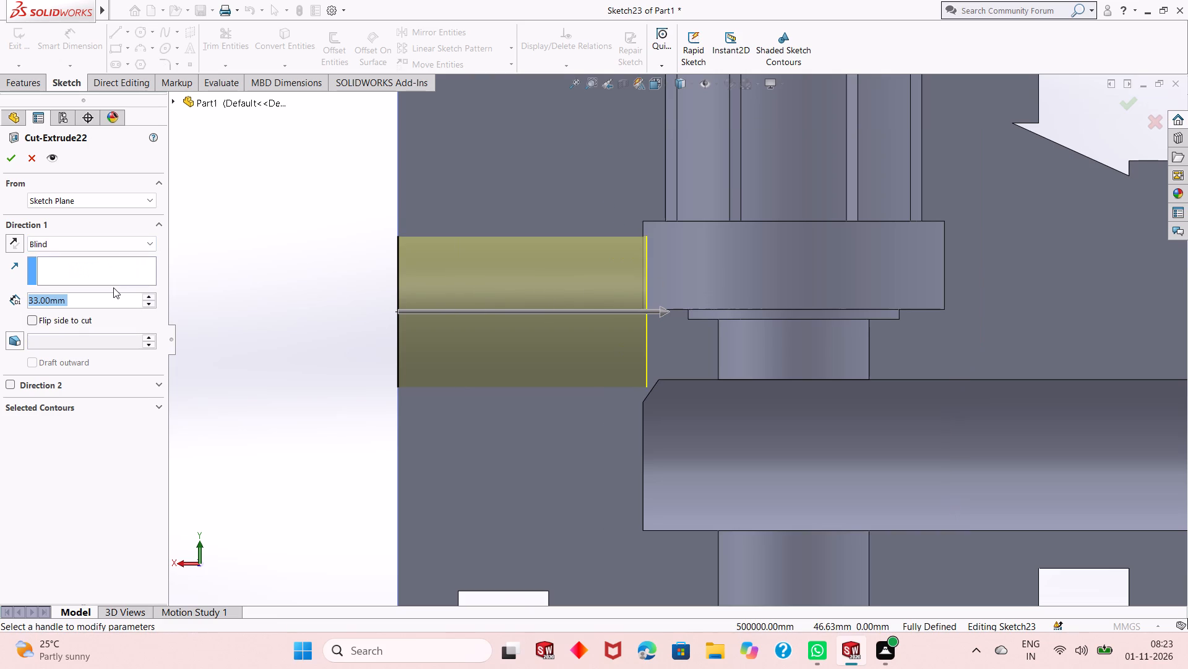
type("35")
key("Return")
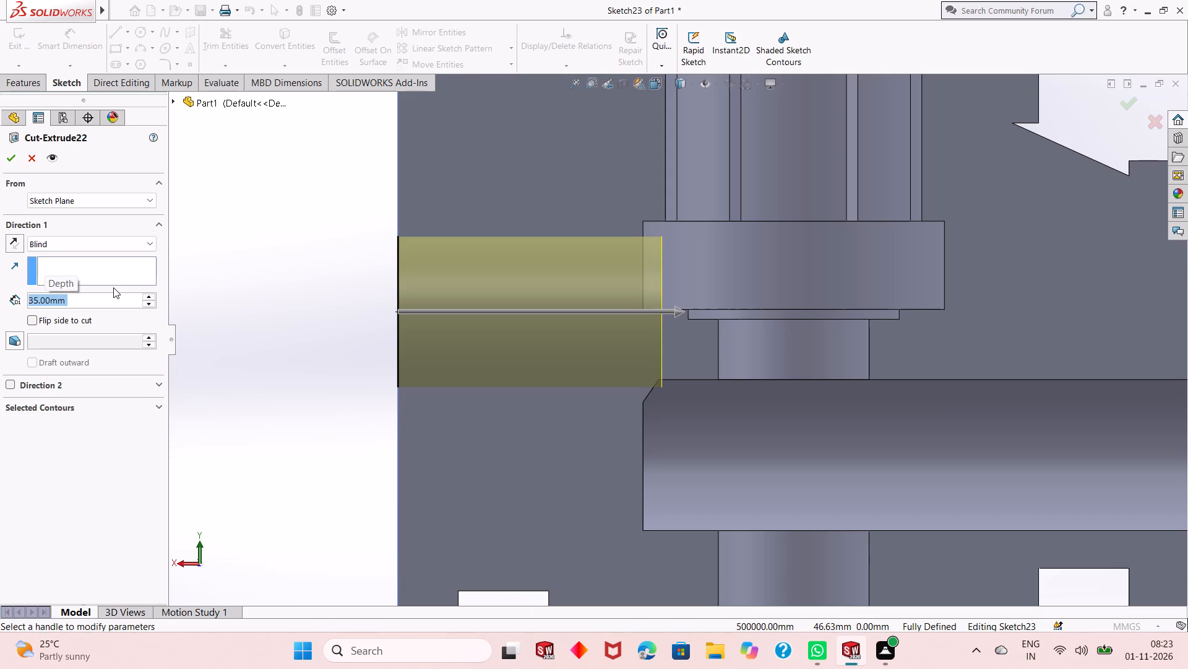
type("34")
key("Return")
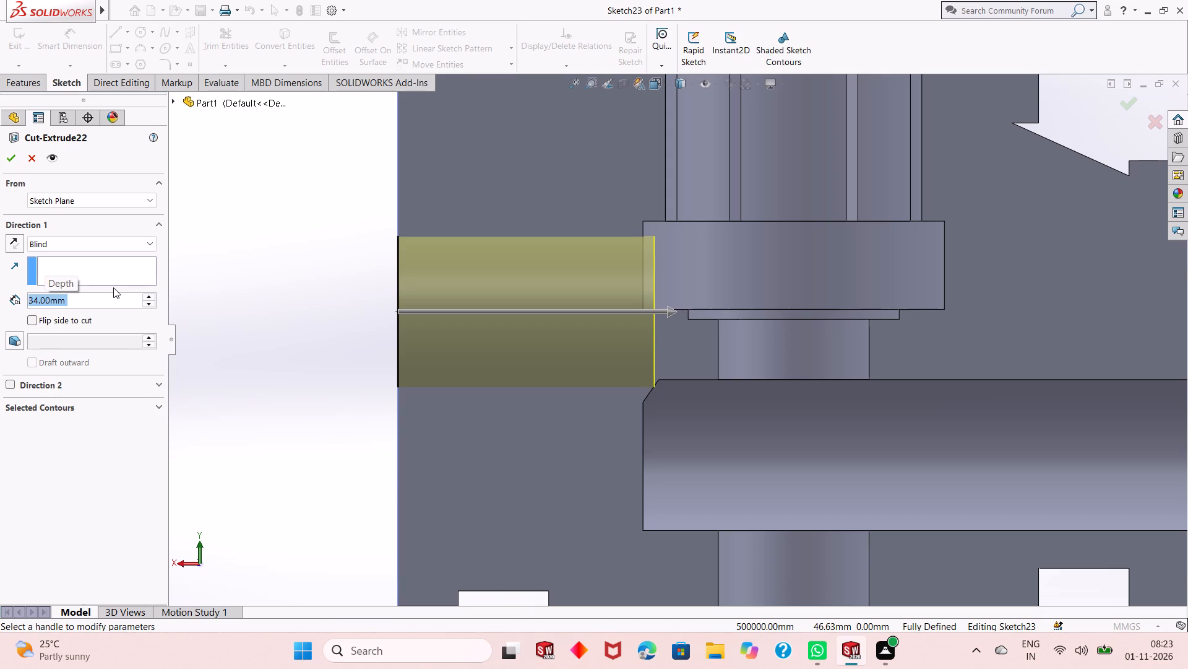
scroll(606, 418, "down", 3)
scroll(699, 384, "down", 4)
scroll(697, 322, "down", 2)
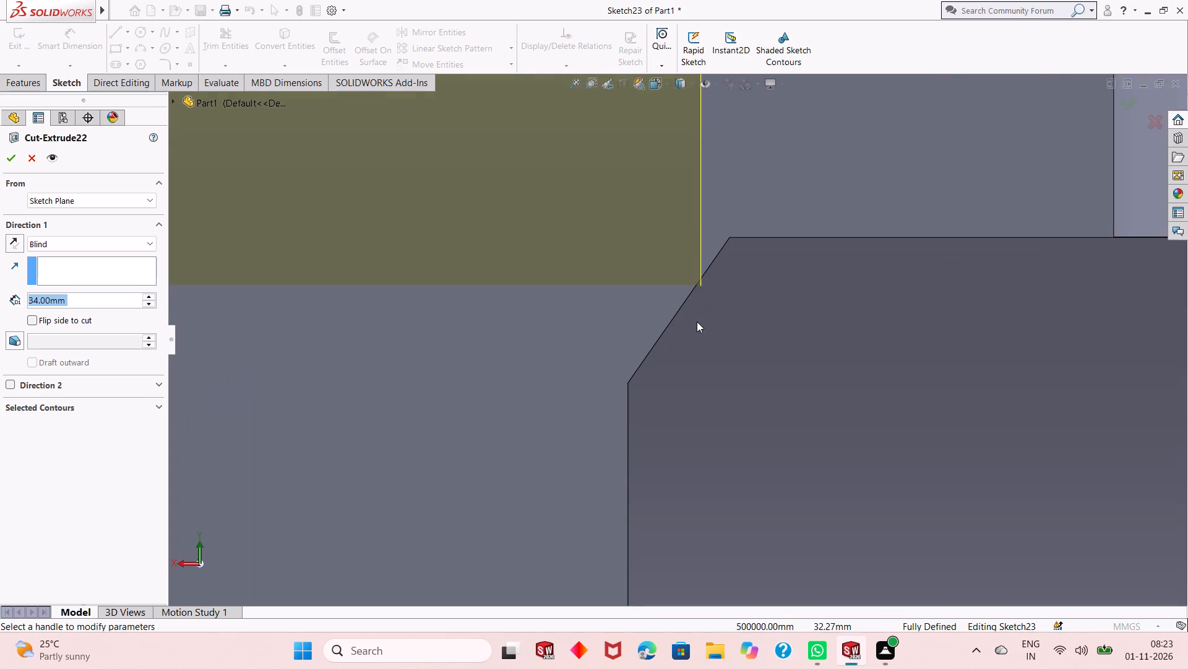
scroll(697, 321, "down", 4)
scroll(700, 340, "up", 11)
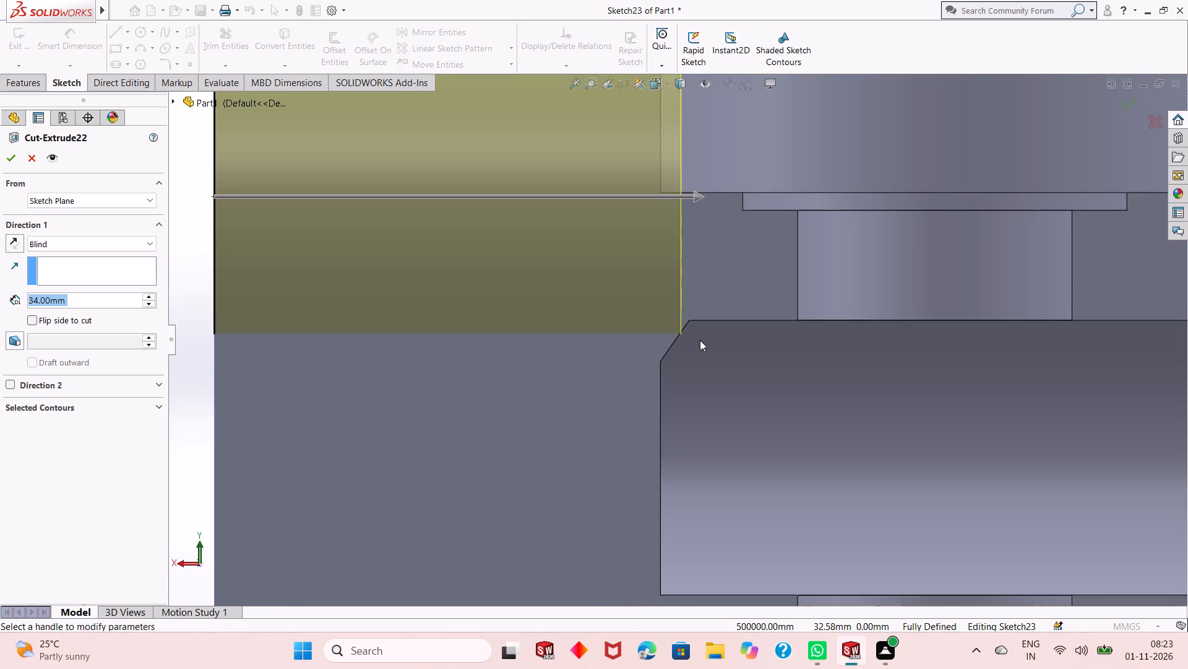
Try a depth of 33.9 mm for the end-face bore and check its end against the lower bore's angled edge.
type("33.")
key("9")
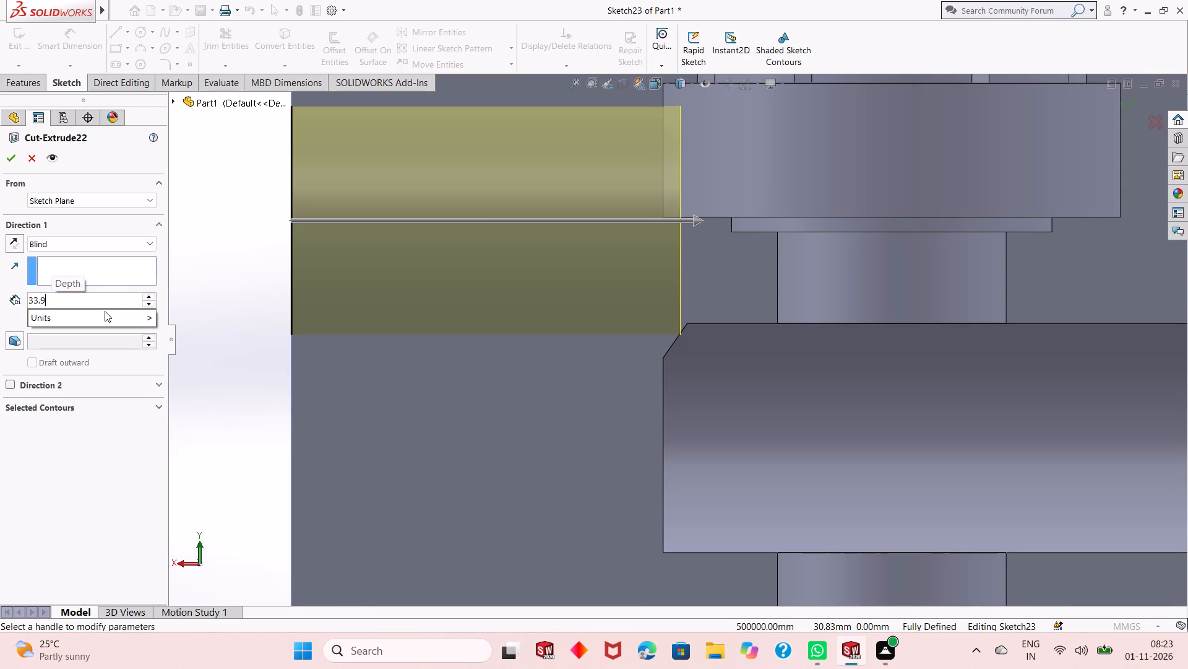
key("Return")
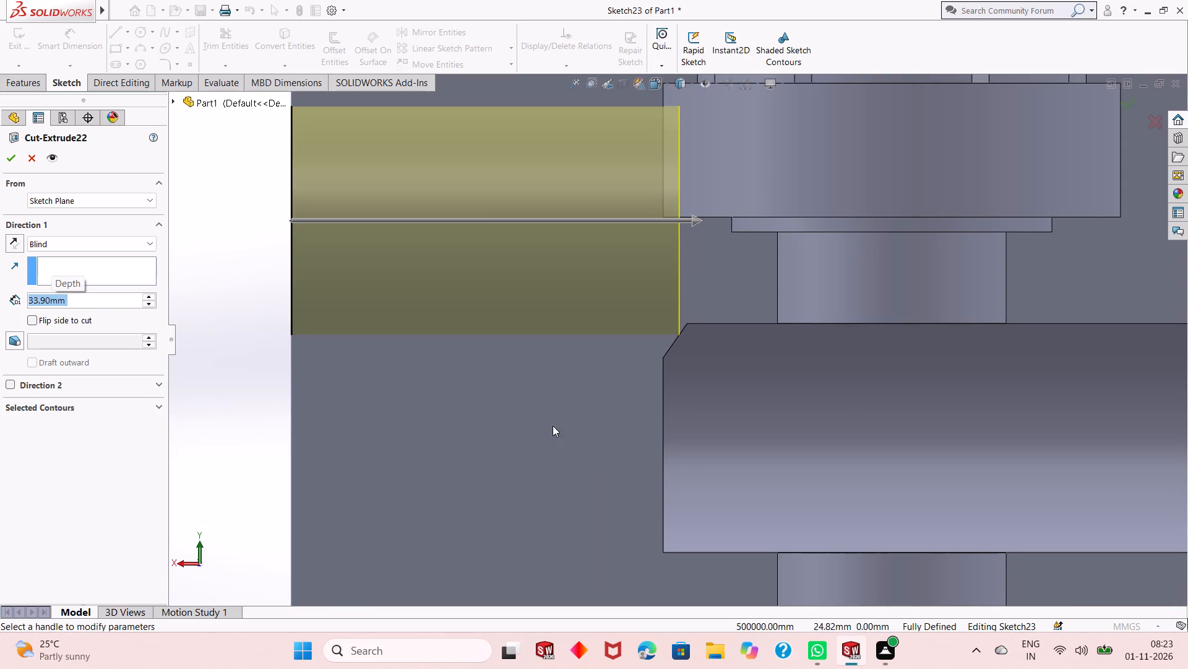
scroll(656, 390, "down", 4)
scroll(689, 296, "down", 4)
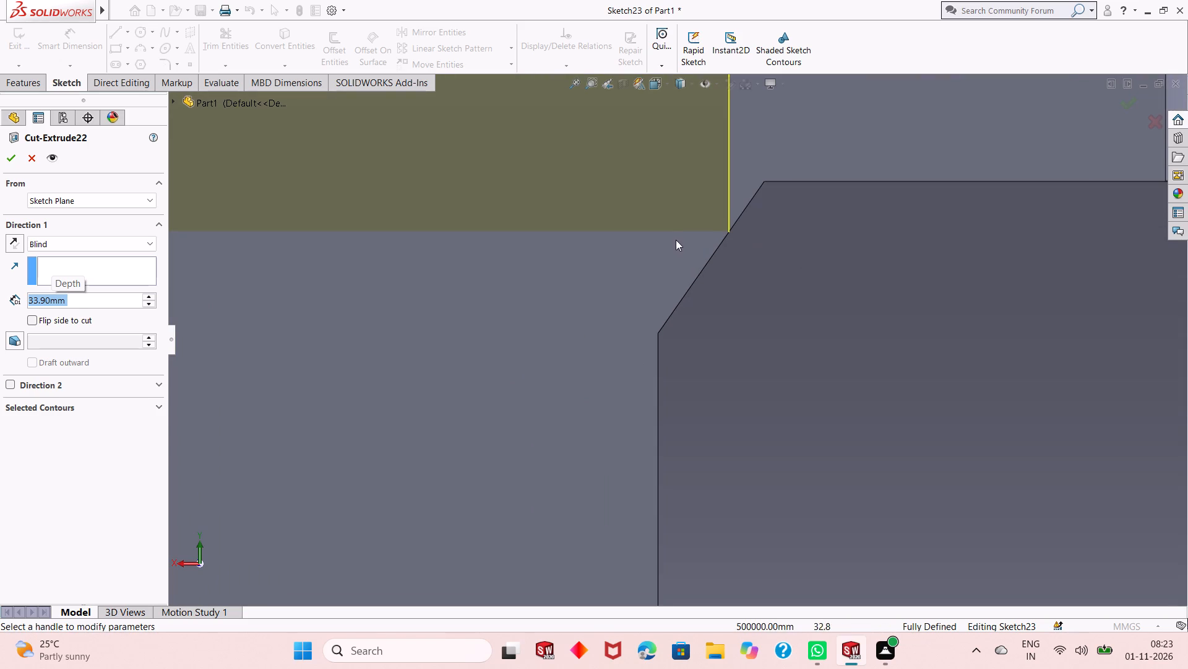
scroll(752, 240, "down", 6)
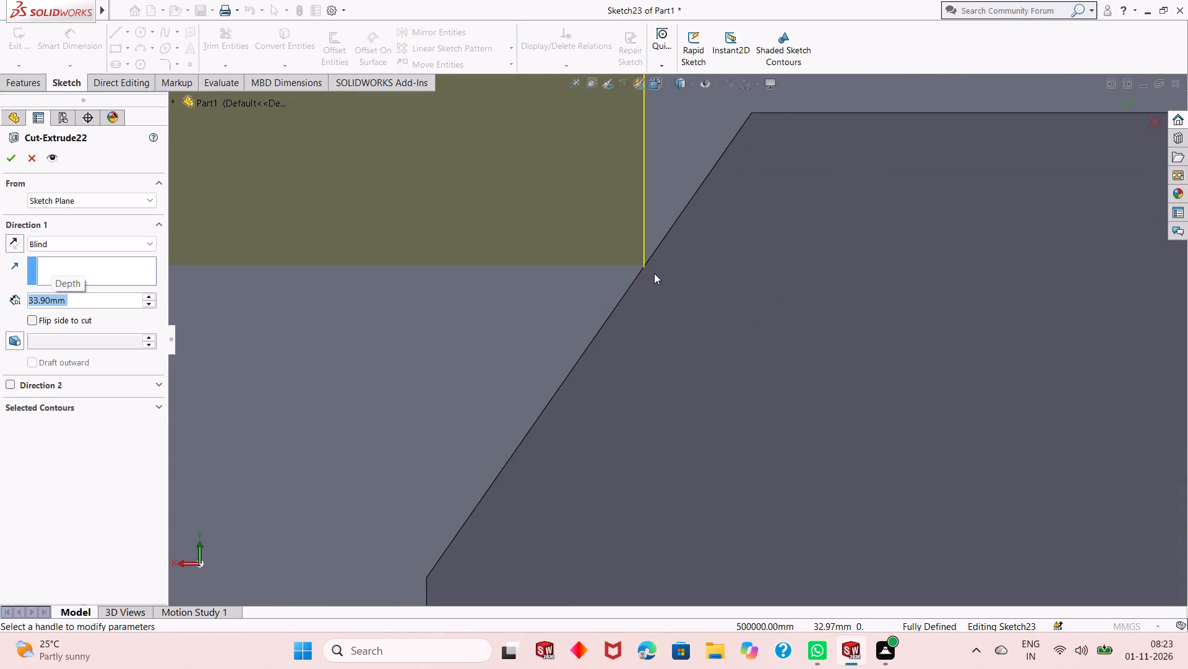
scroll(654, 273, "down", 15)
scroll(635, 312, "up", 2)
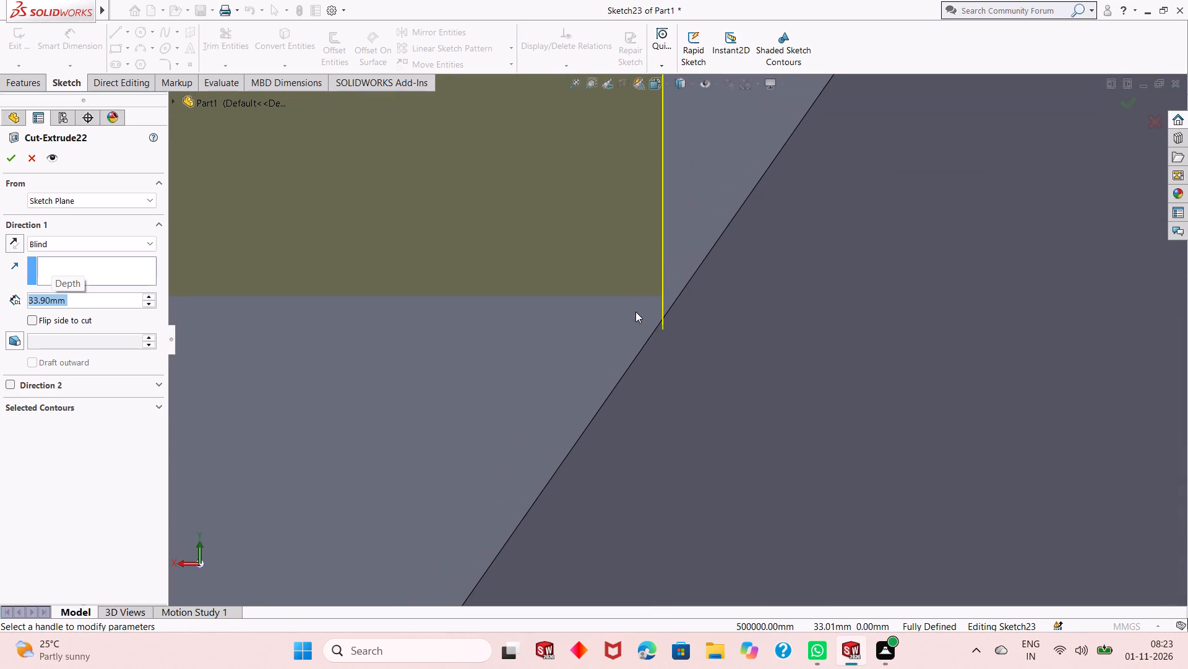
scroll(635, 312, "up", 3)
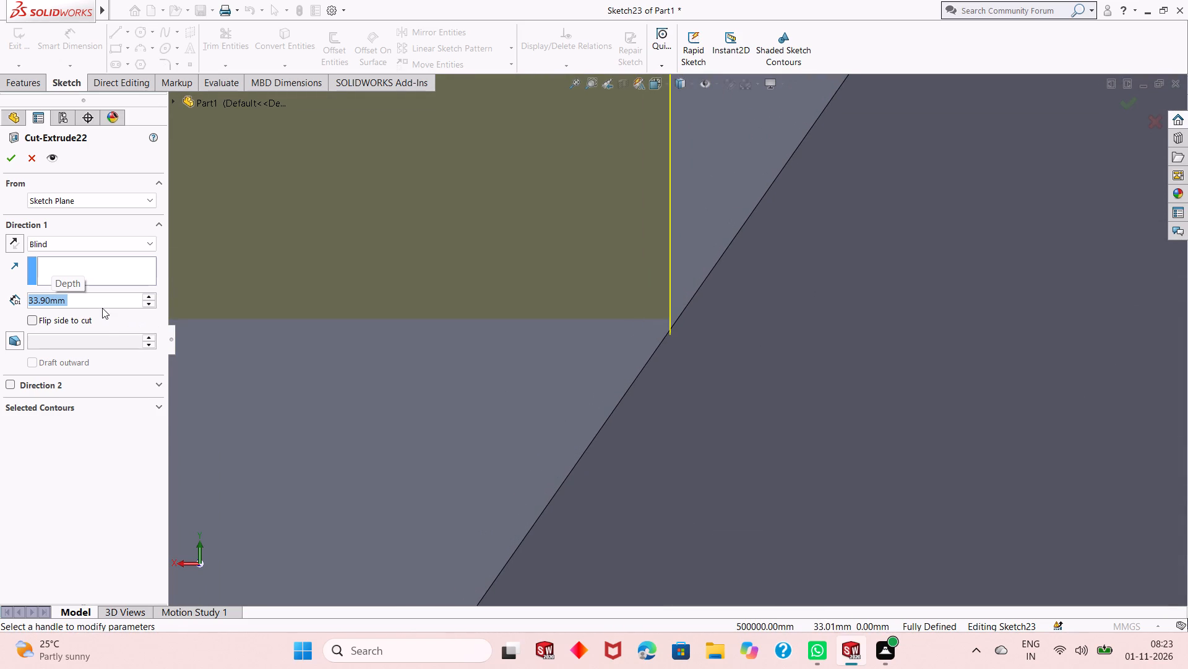
Refine the end-face bore's Blind depth through 33.85 and 33.88 mm to 33.89 mm and apply the cut.
type("33.")
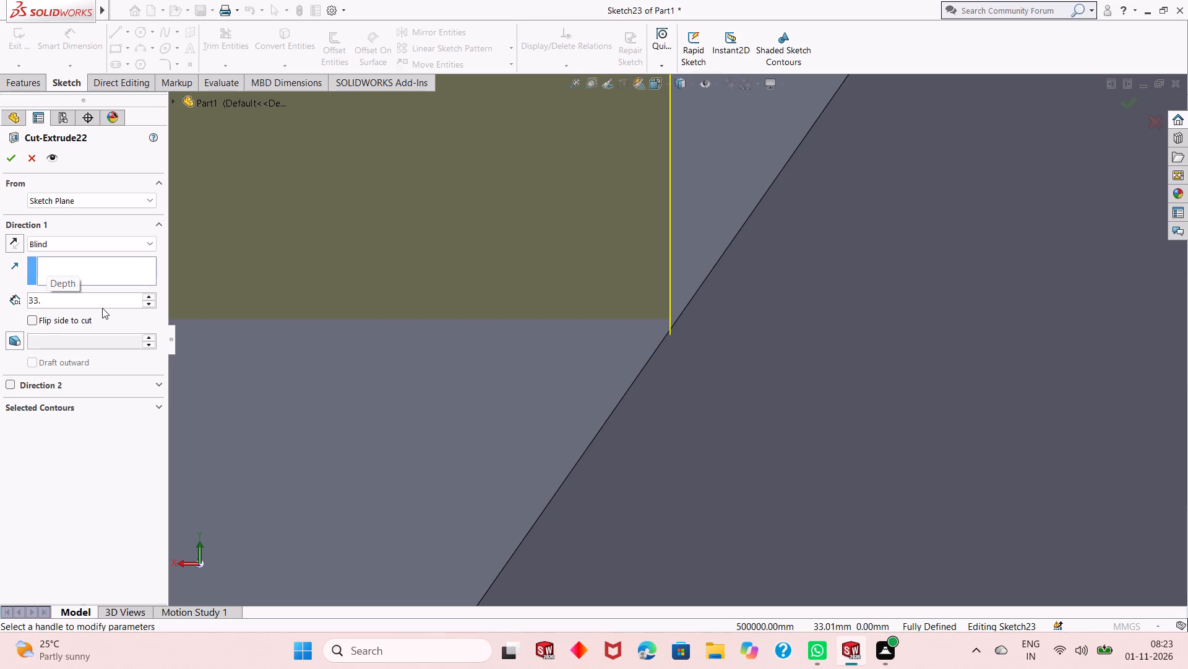
key("8")
key("5")
key("Return")
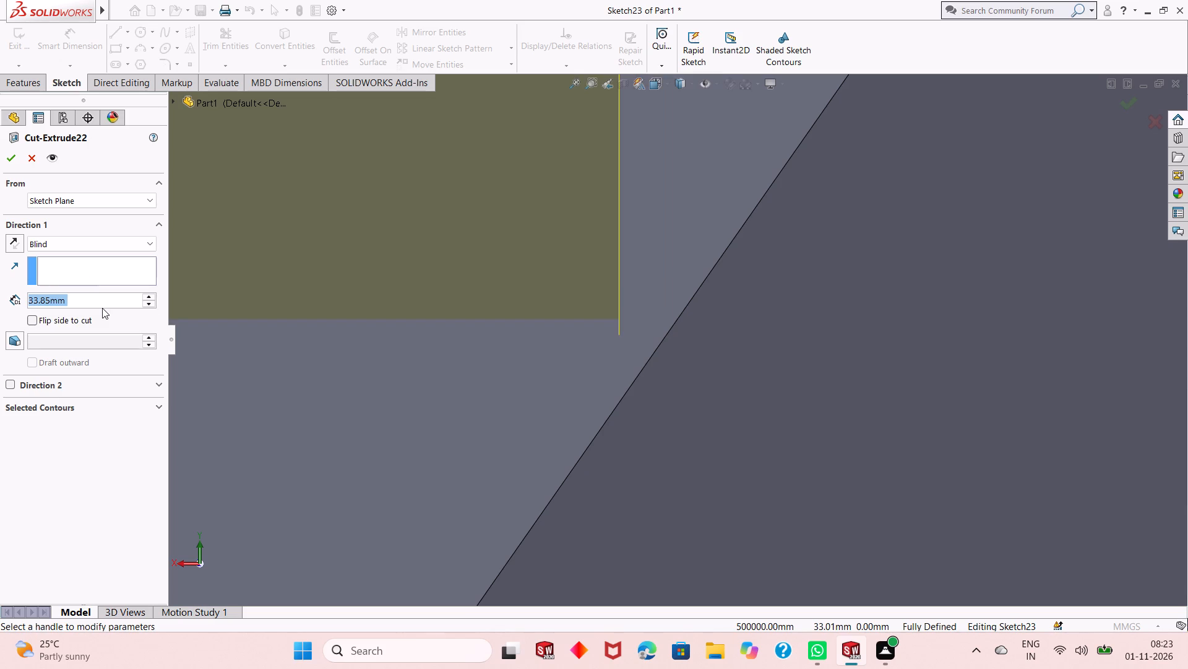
type("33.88")
key("Return")
type("33.89")
key("Return")
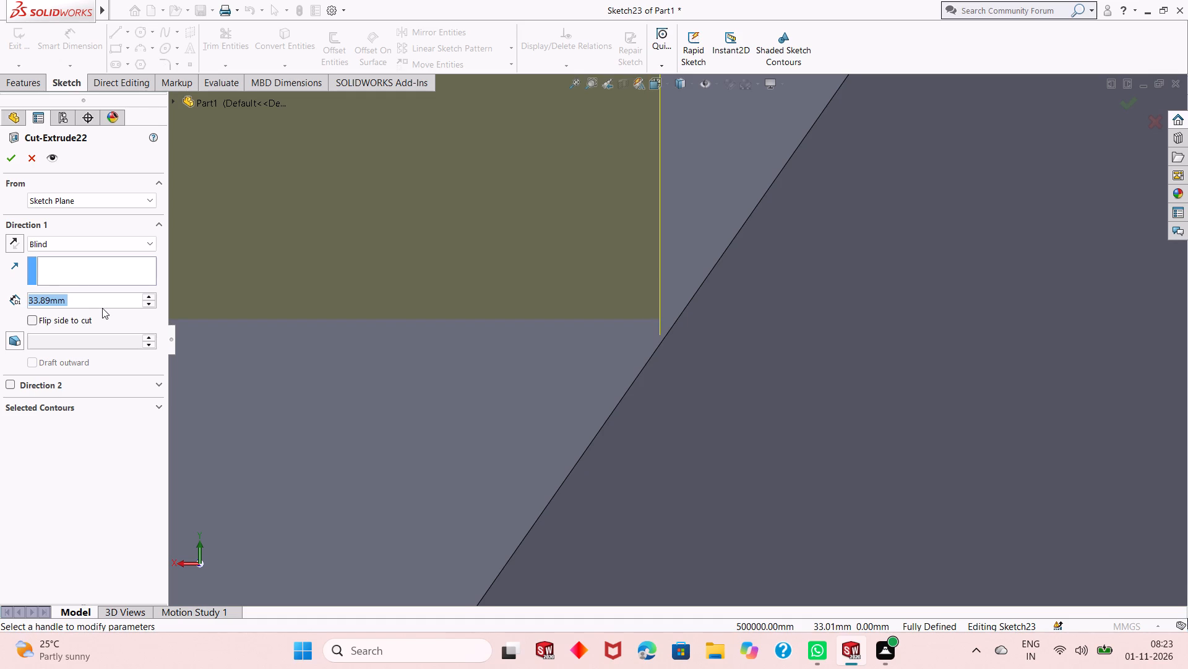
scroll(382, 313, "up", 20)
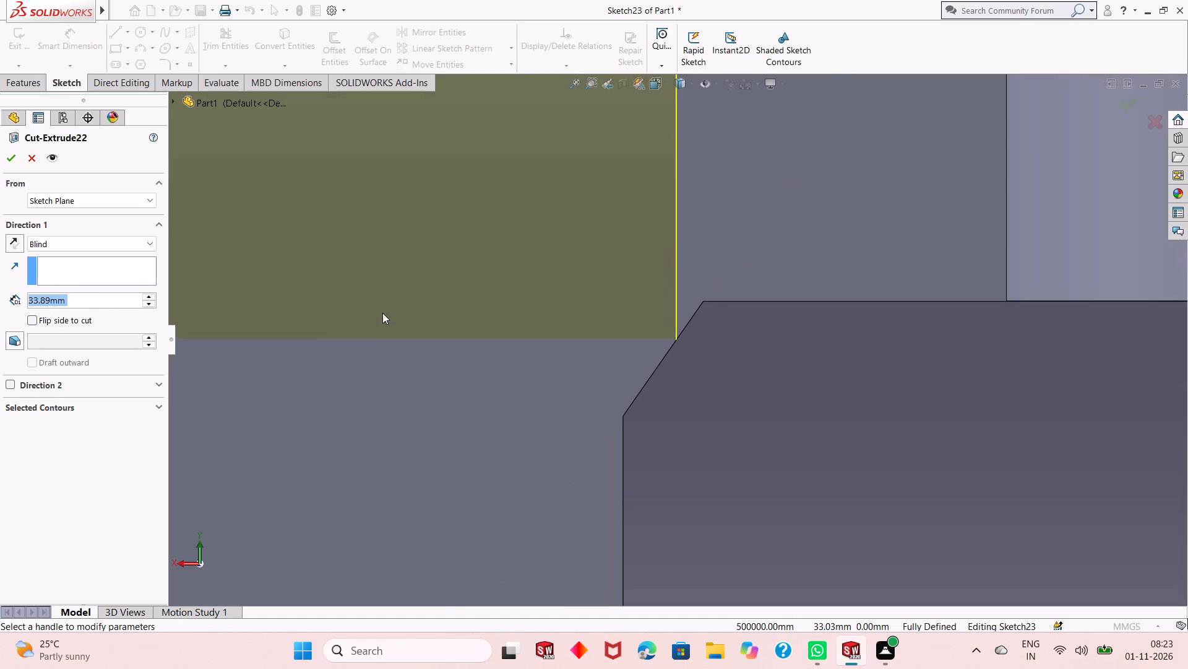
scroll(382, 313, "up", 8)
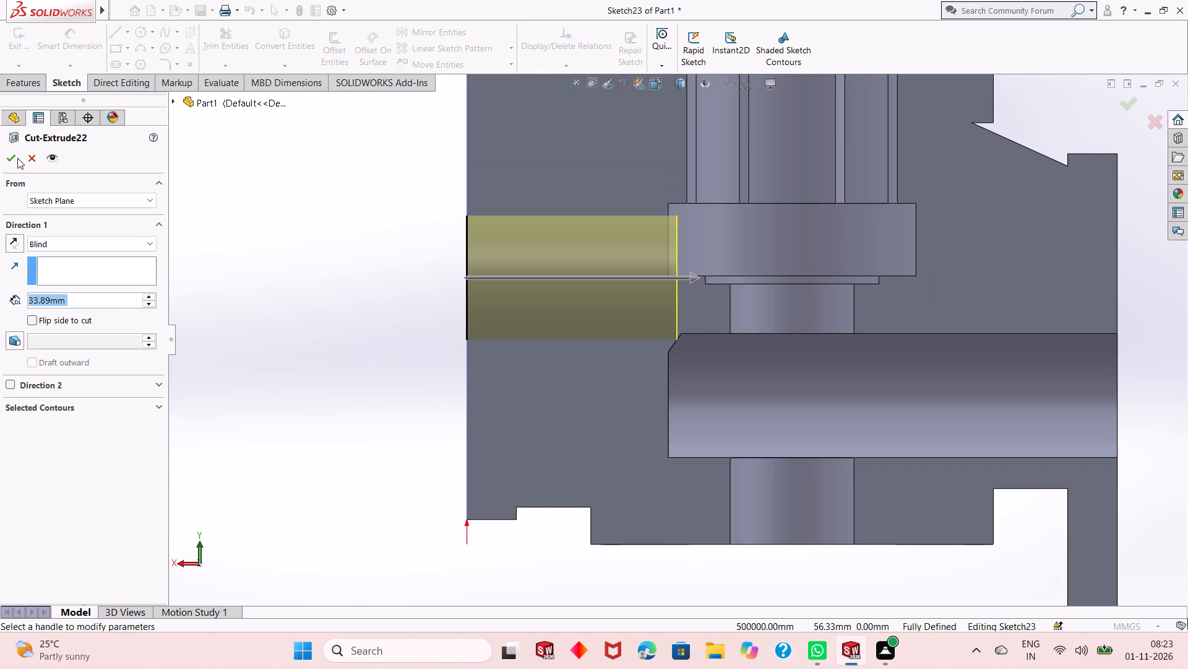
left_click(17, 158)
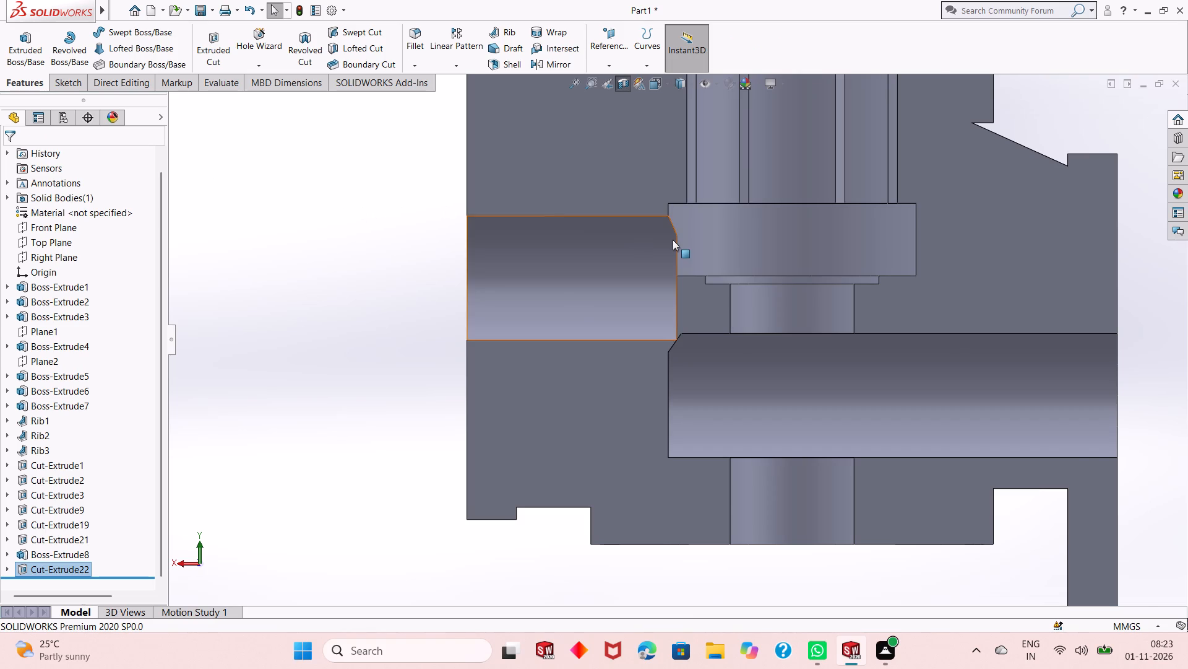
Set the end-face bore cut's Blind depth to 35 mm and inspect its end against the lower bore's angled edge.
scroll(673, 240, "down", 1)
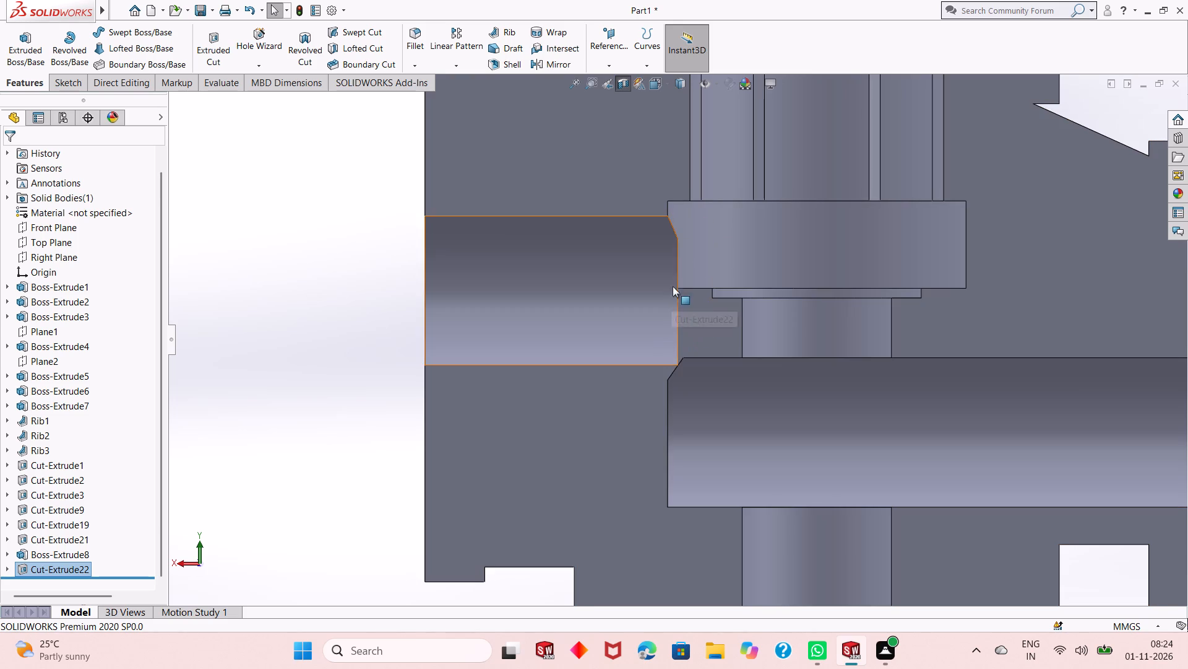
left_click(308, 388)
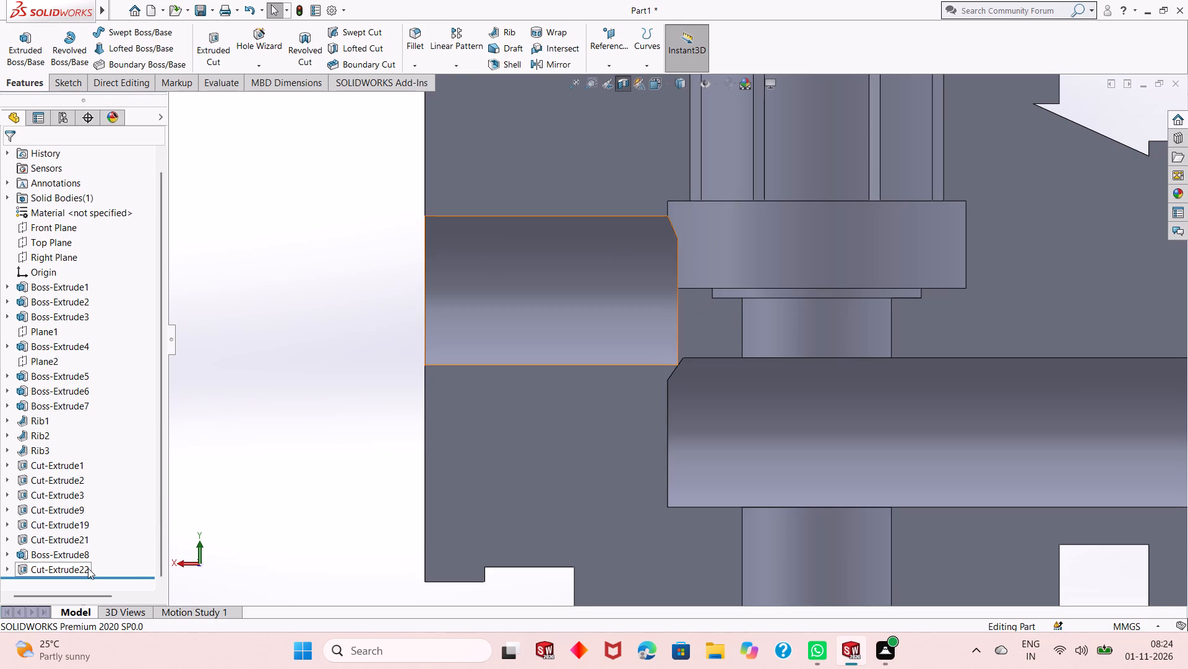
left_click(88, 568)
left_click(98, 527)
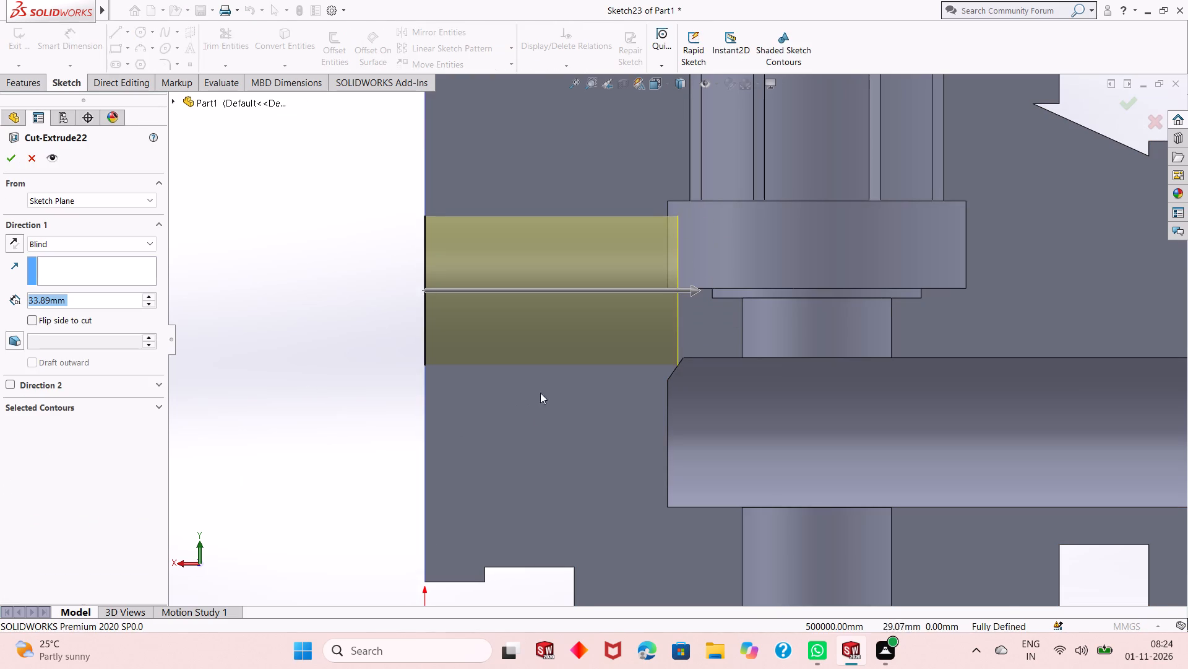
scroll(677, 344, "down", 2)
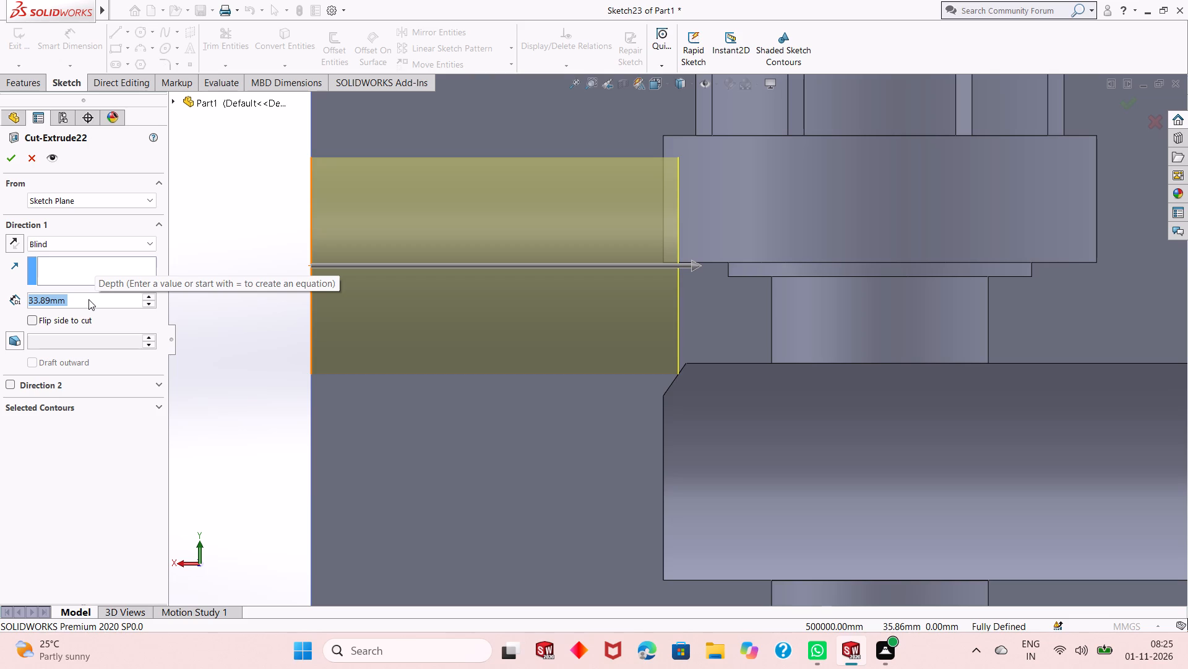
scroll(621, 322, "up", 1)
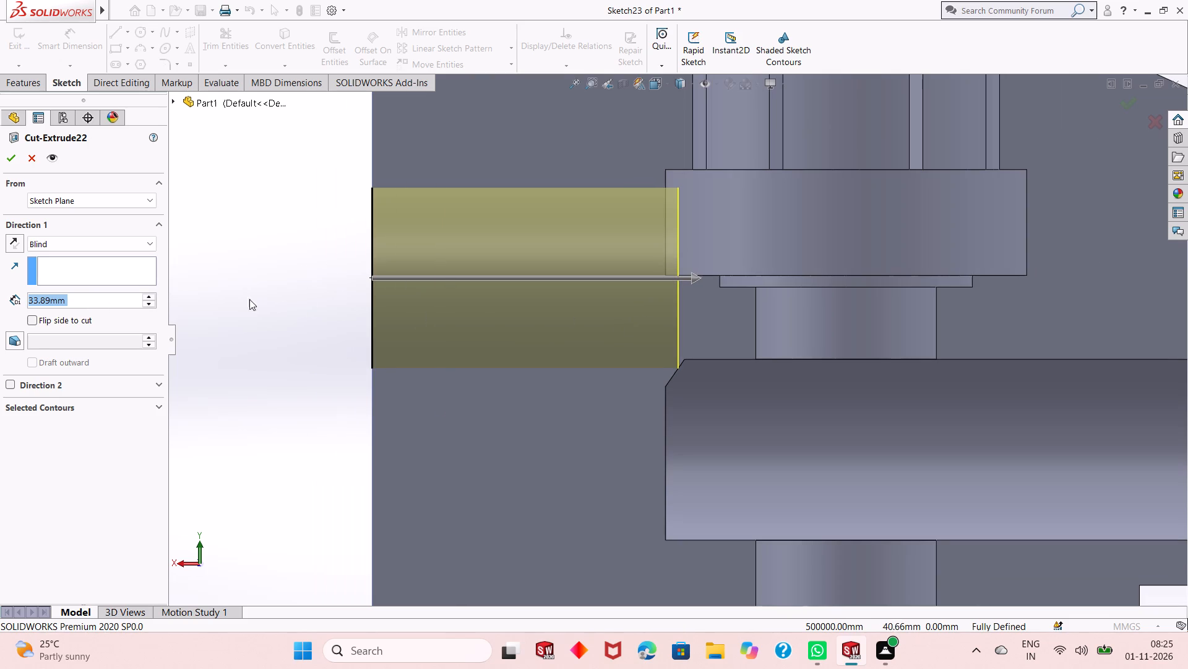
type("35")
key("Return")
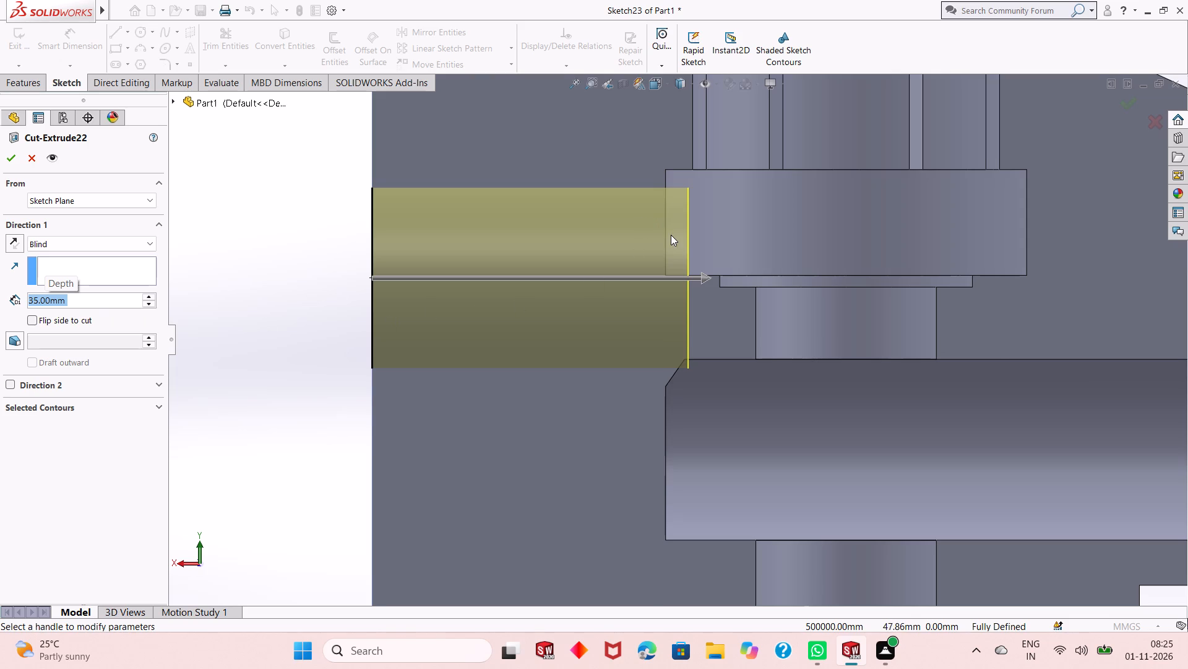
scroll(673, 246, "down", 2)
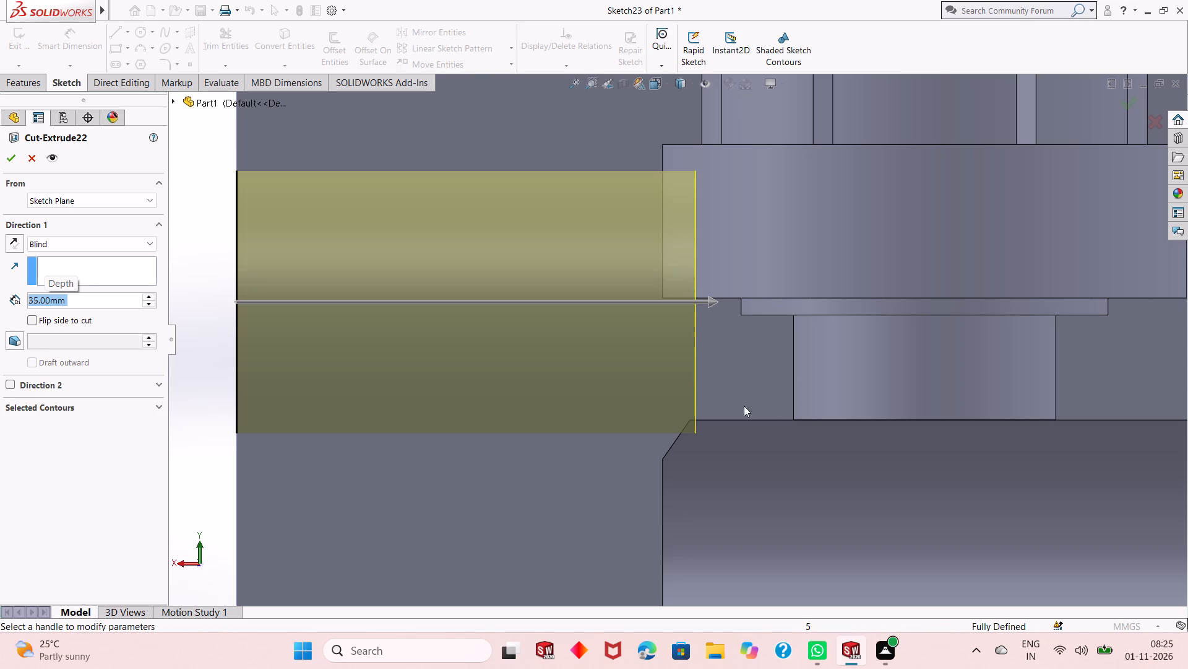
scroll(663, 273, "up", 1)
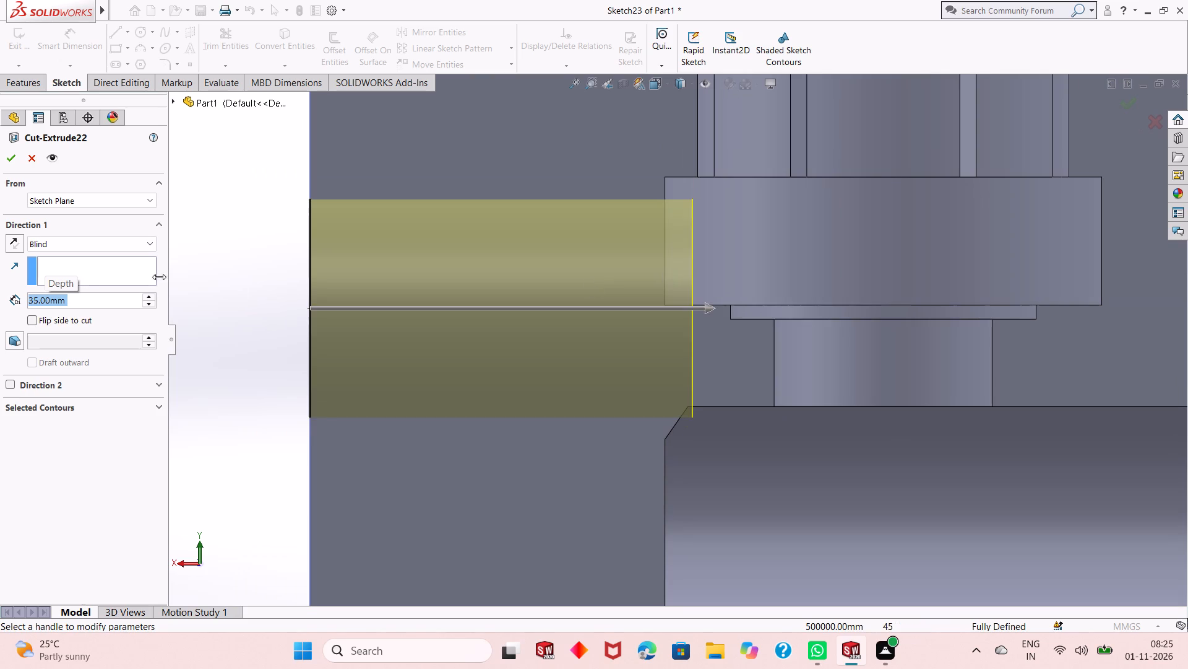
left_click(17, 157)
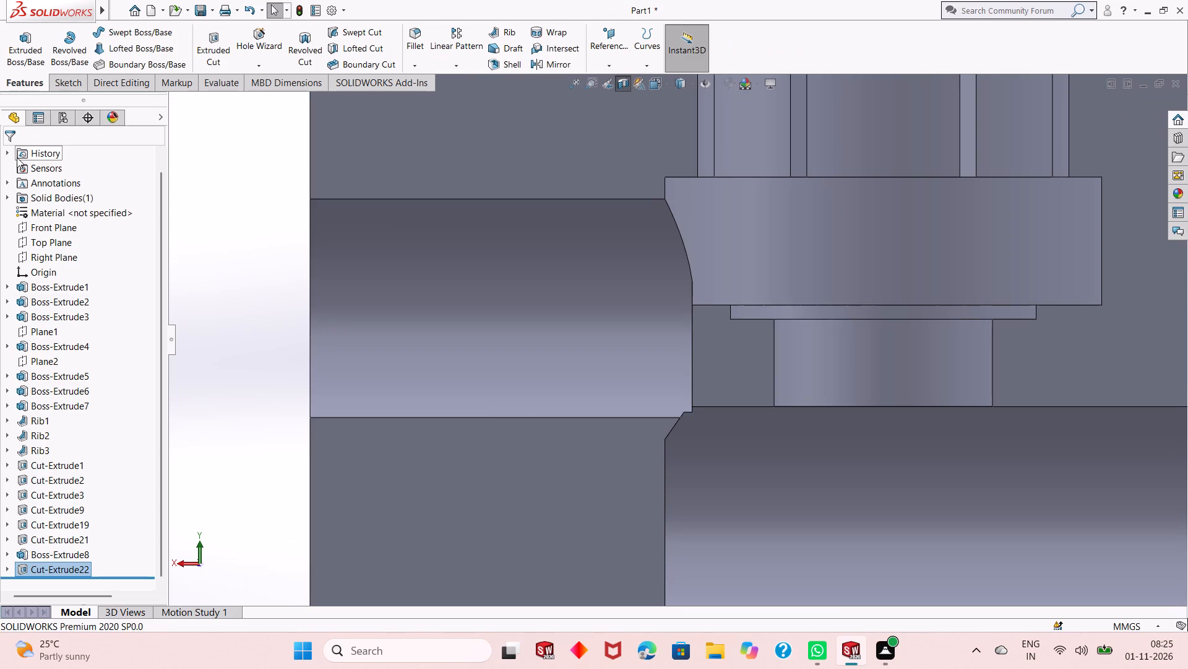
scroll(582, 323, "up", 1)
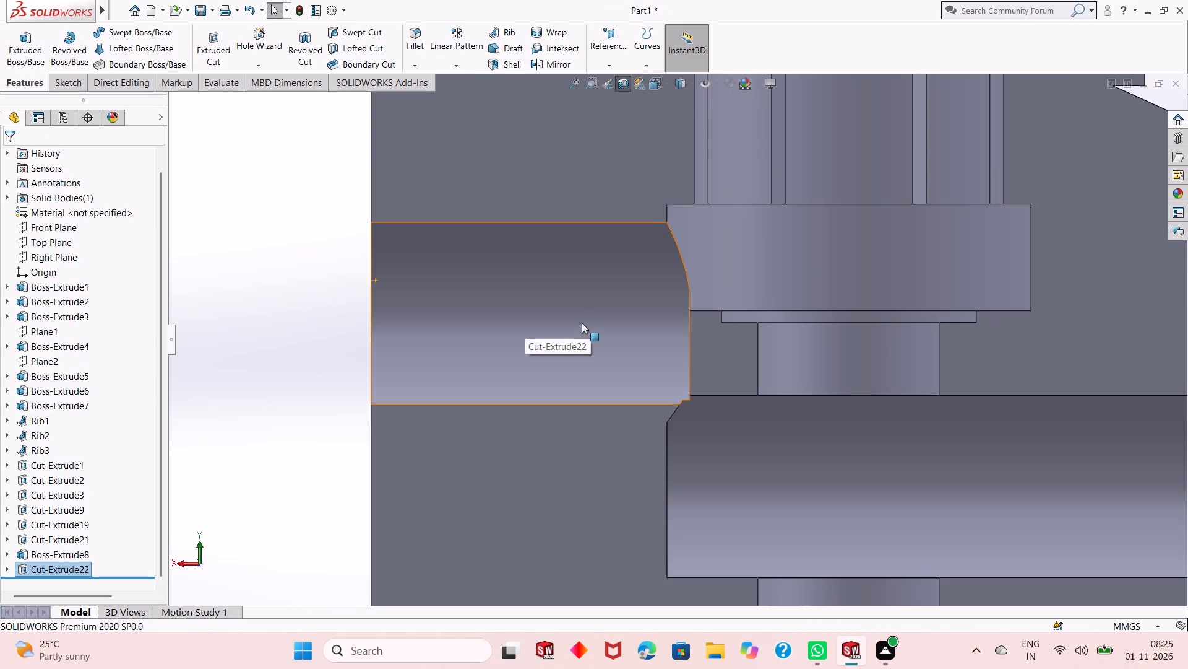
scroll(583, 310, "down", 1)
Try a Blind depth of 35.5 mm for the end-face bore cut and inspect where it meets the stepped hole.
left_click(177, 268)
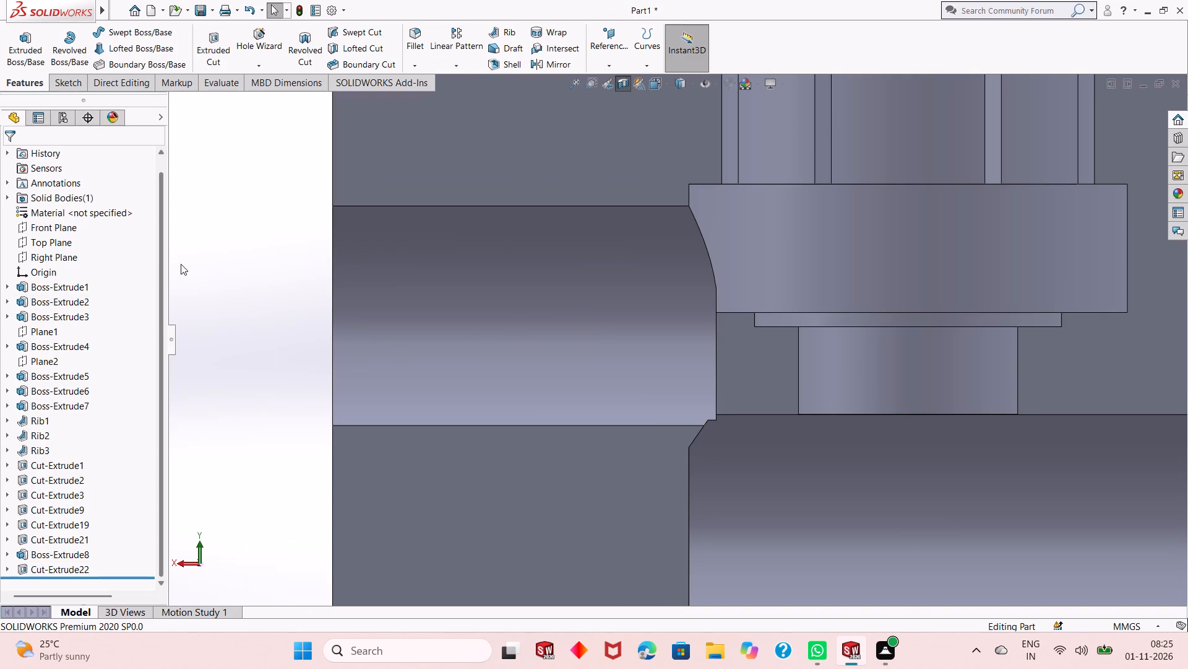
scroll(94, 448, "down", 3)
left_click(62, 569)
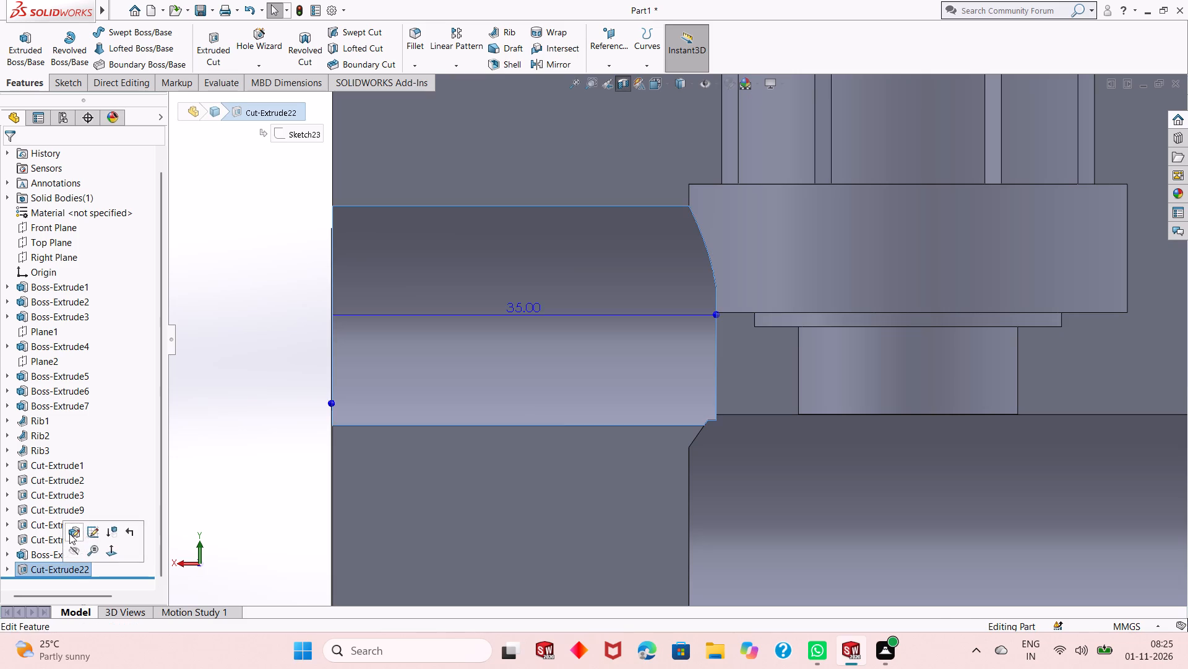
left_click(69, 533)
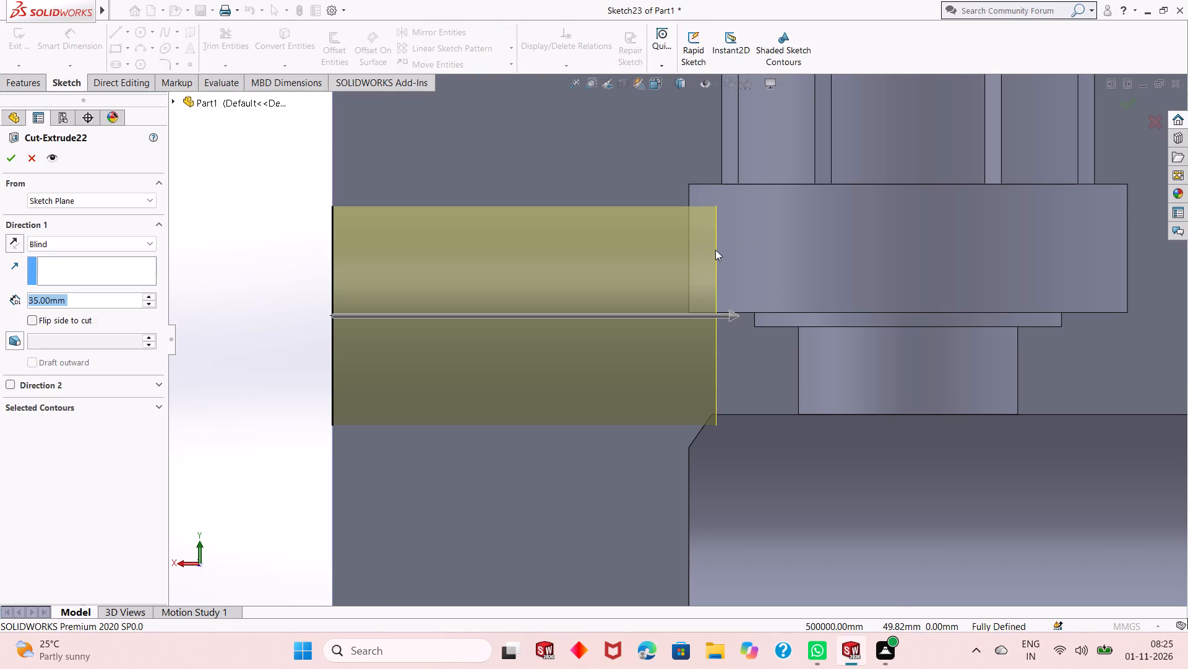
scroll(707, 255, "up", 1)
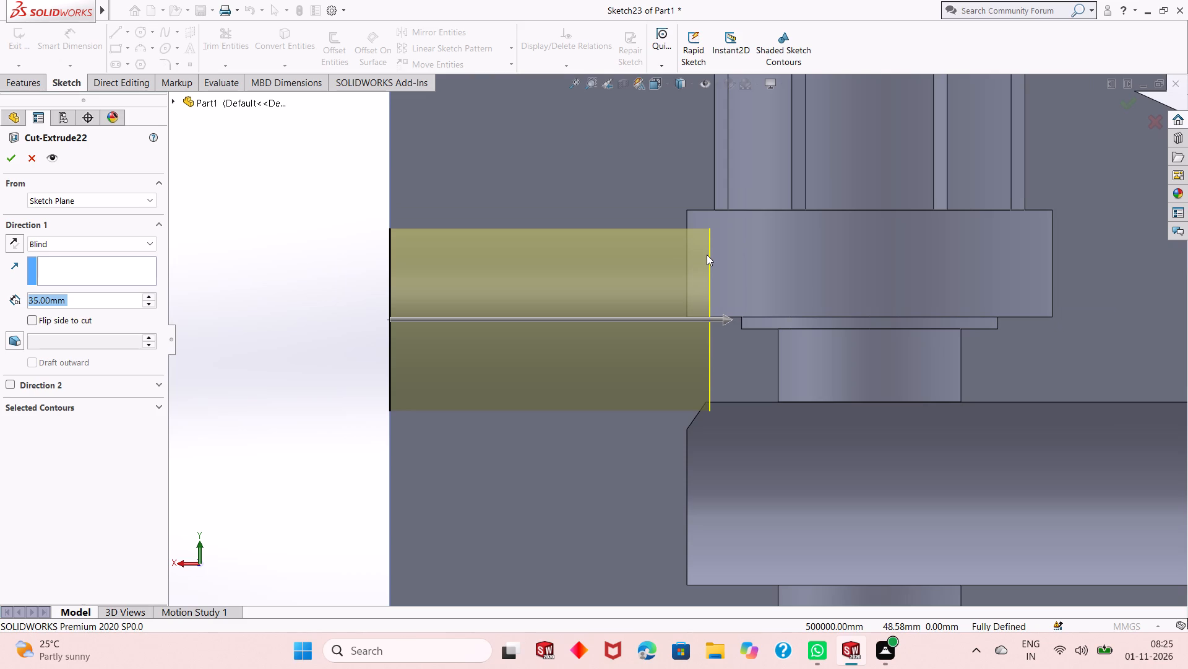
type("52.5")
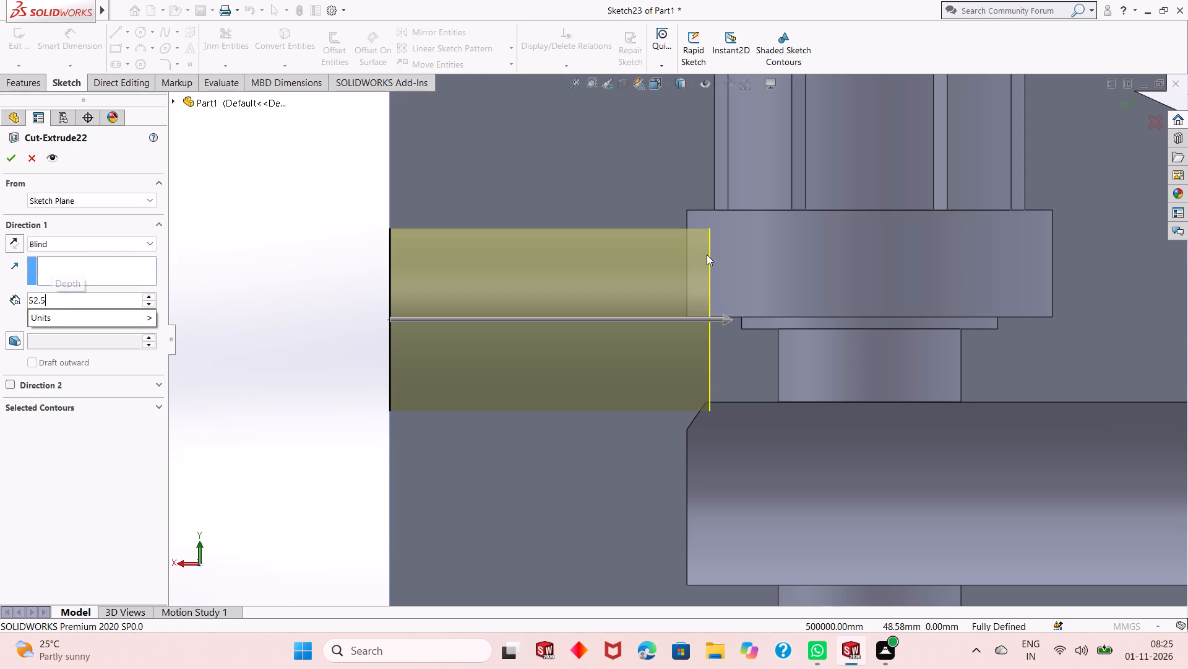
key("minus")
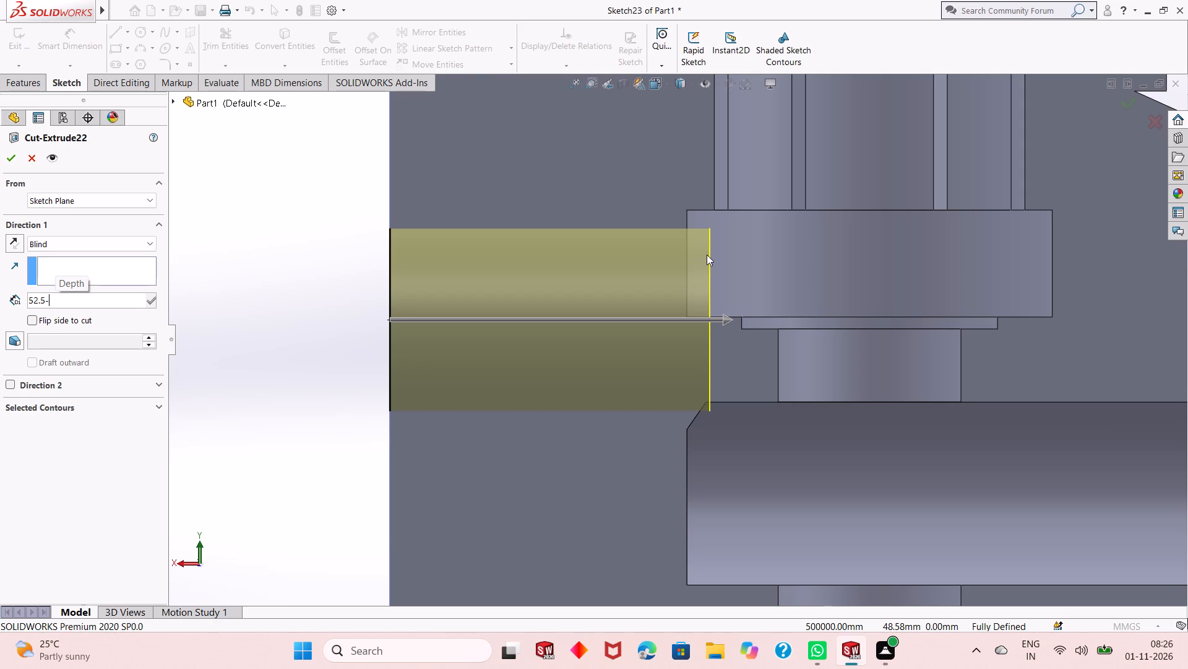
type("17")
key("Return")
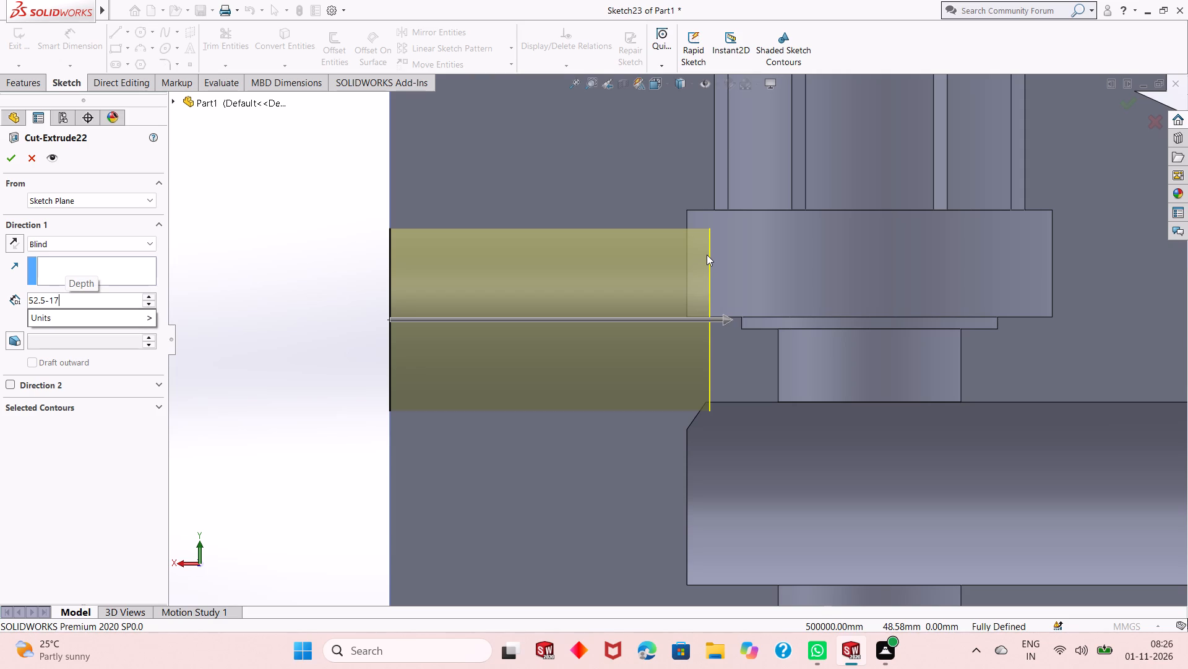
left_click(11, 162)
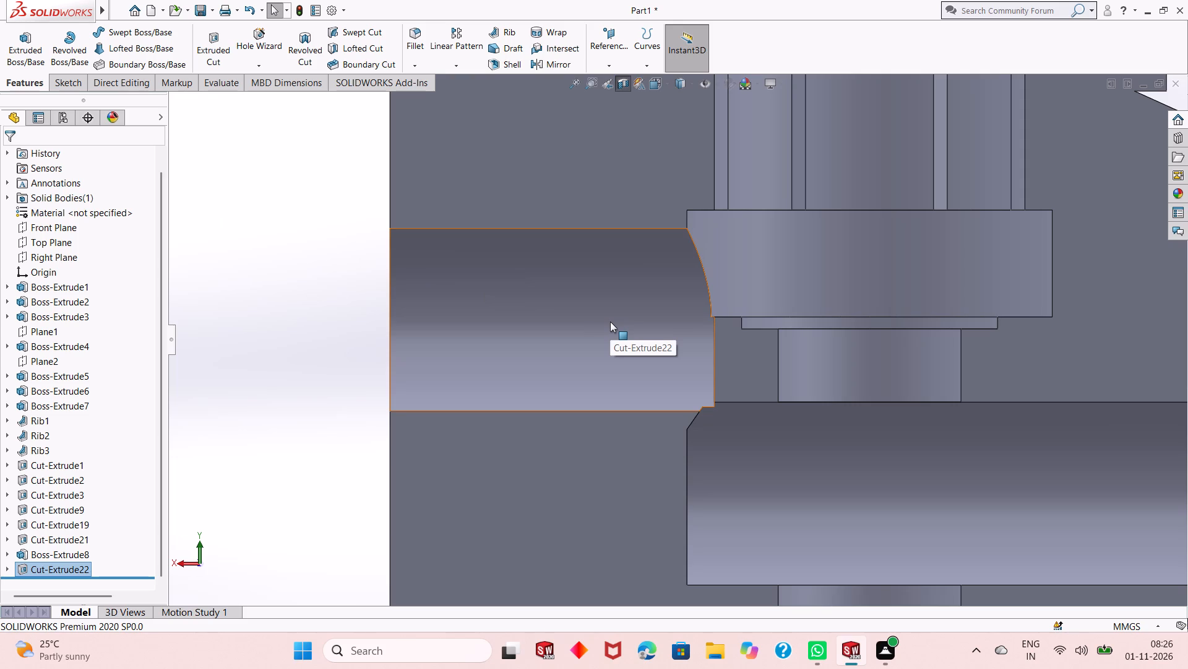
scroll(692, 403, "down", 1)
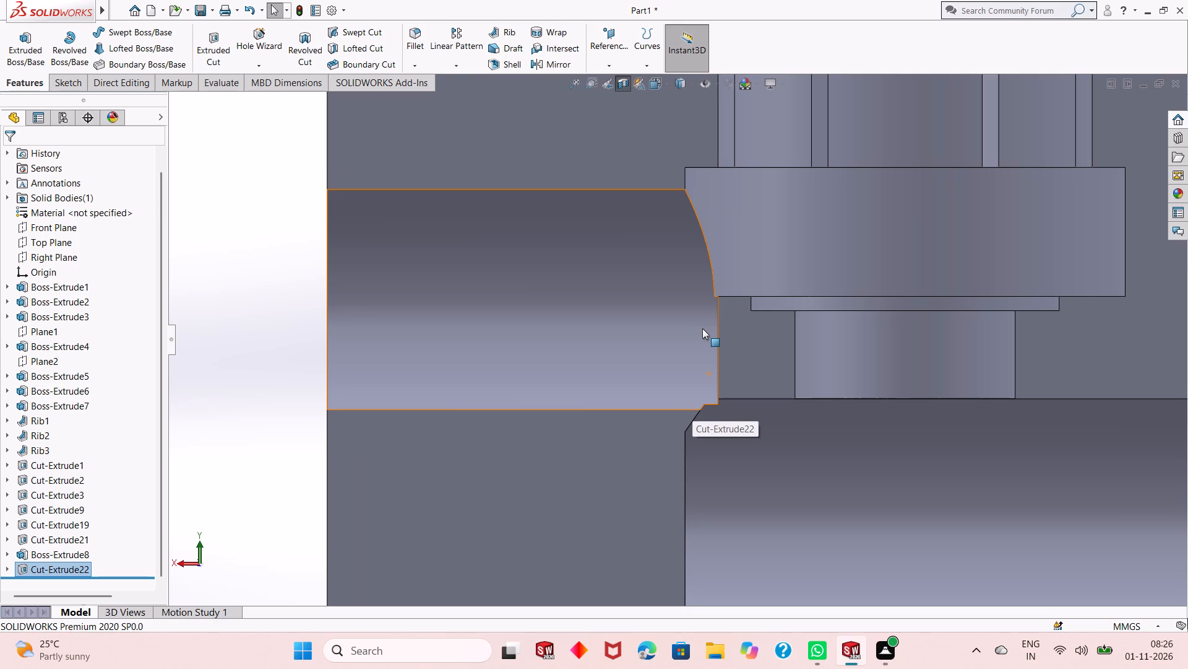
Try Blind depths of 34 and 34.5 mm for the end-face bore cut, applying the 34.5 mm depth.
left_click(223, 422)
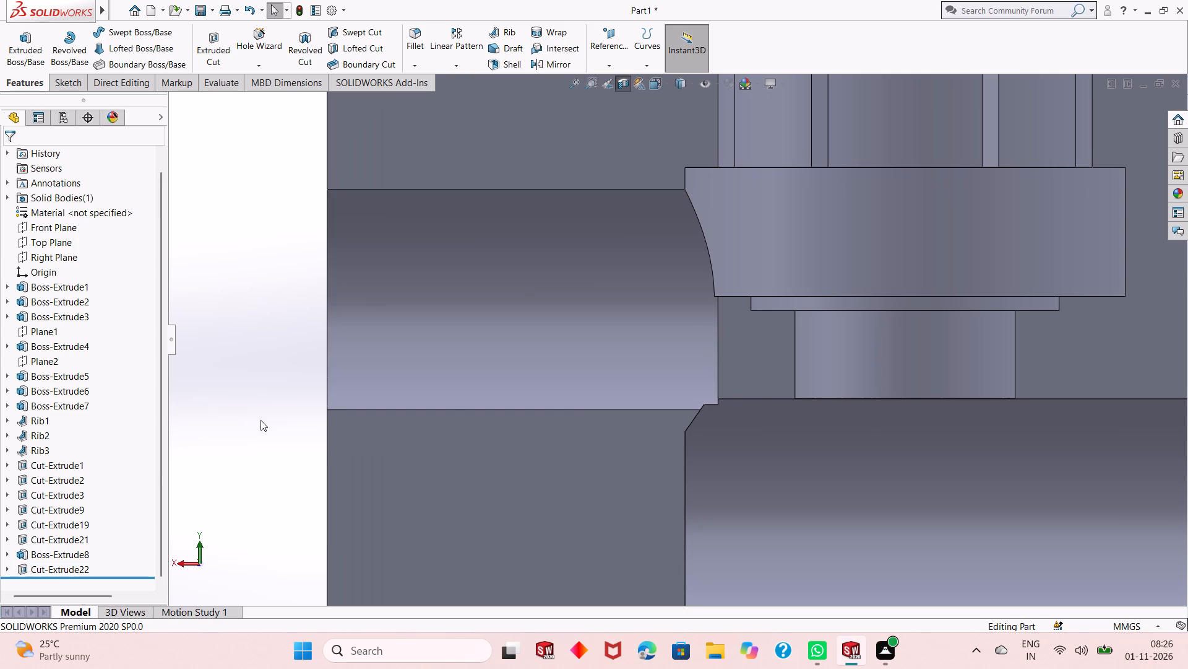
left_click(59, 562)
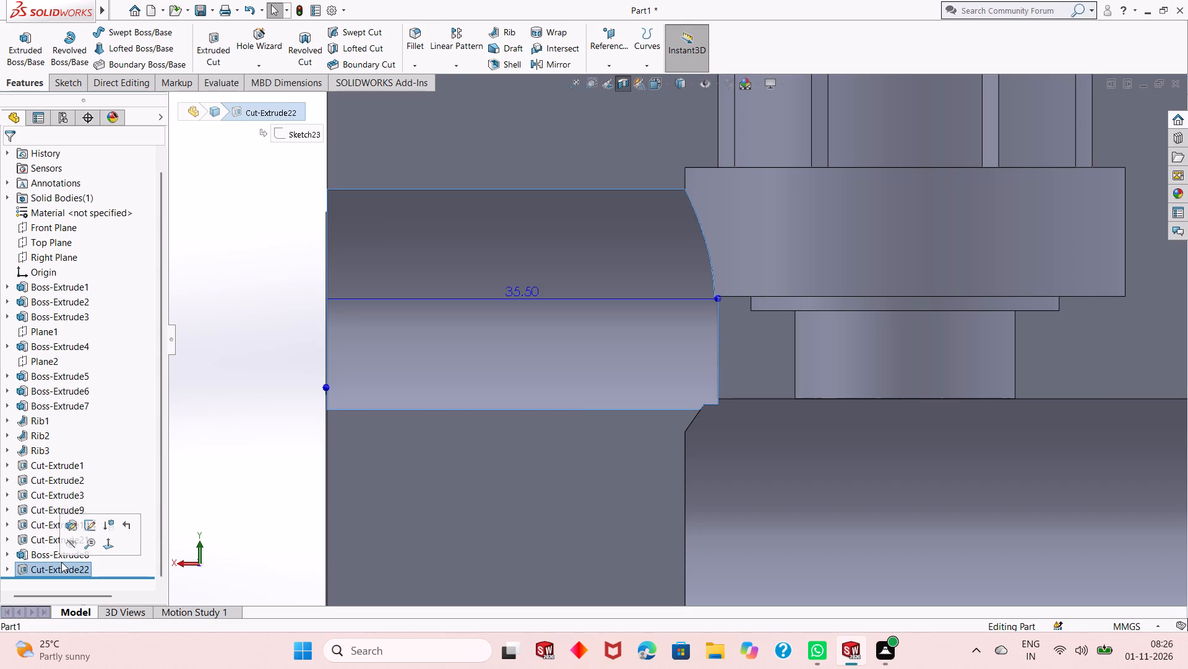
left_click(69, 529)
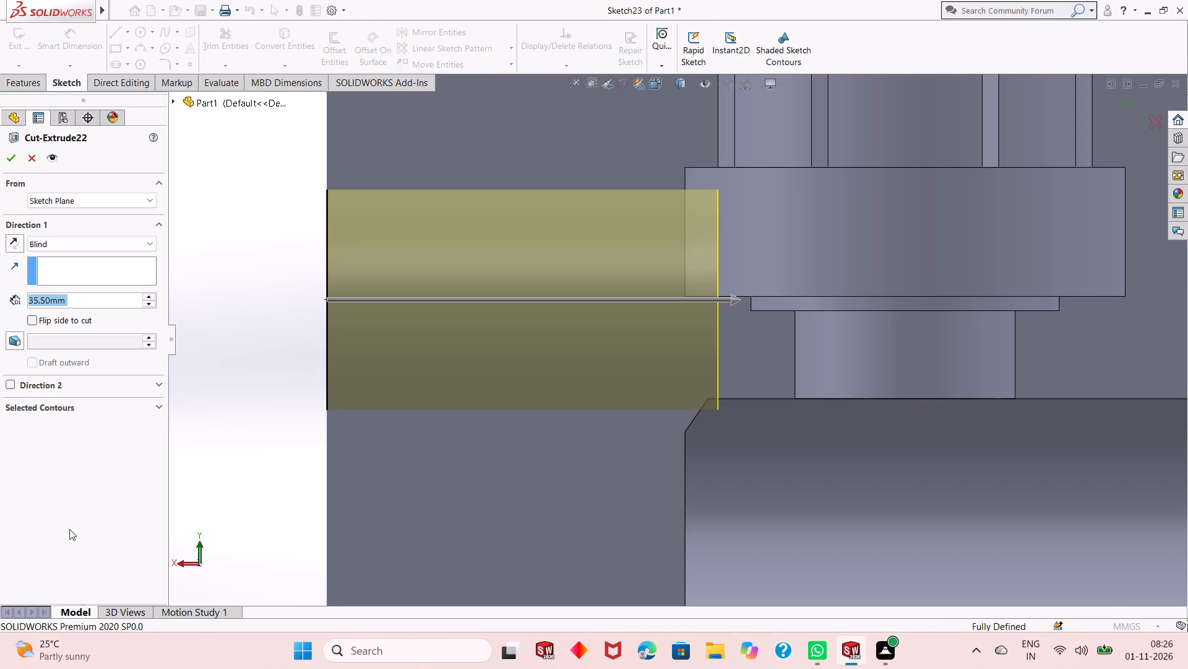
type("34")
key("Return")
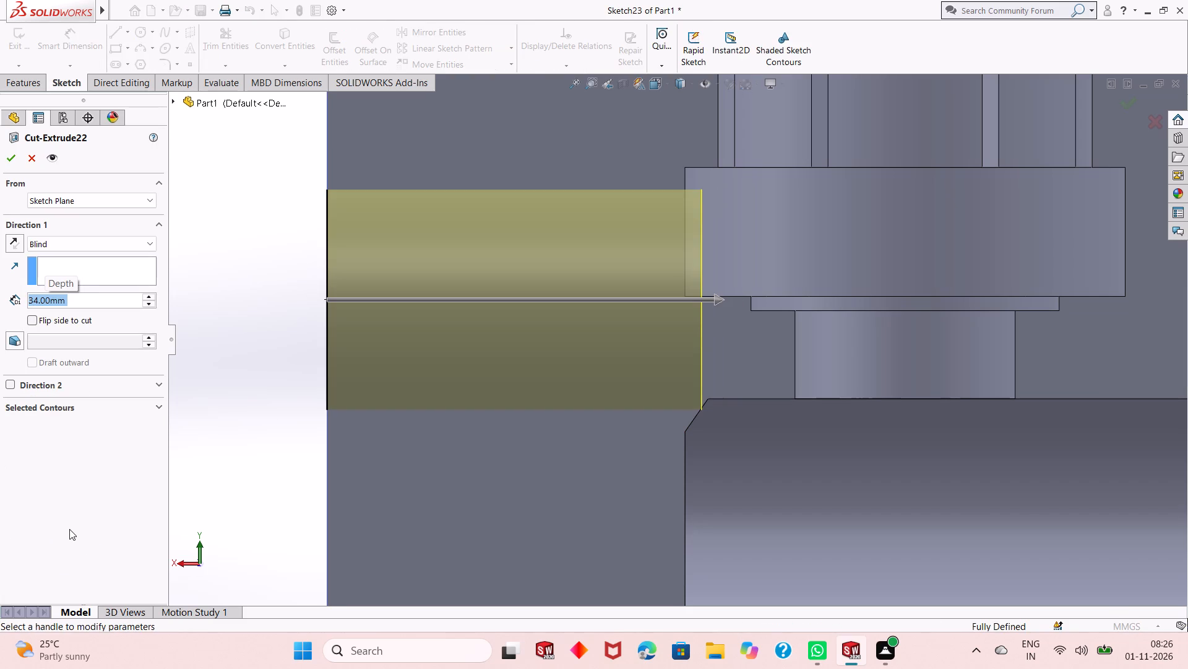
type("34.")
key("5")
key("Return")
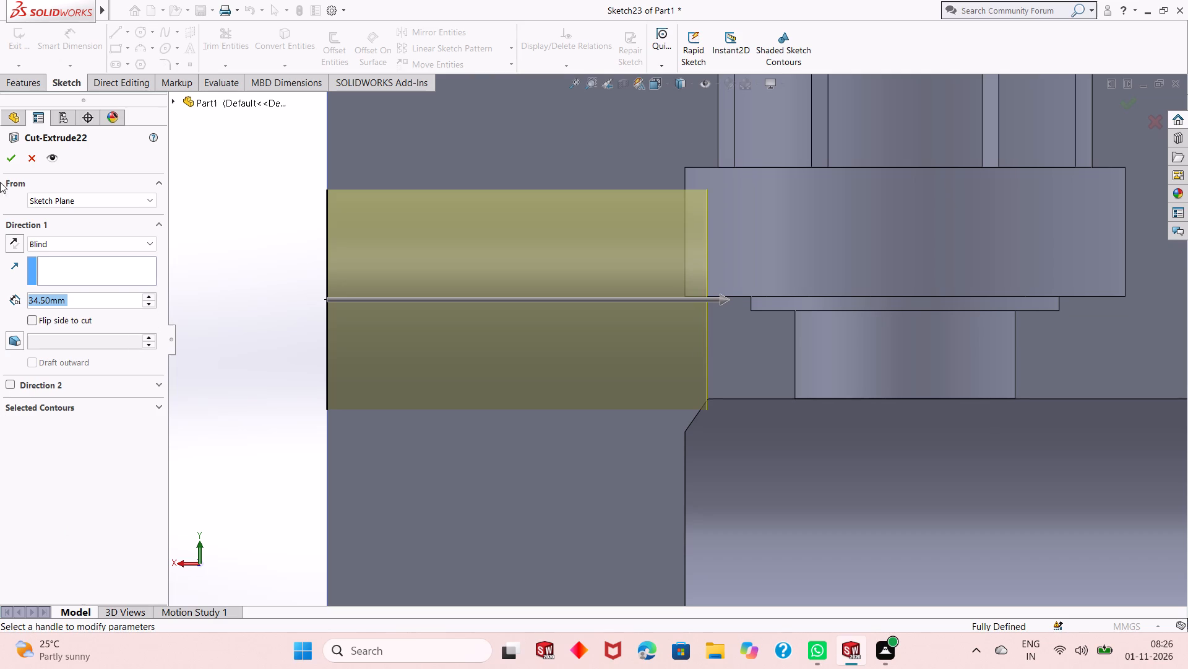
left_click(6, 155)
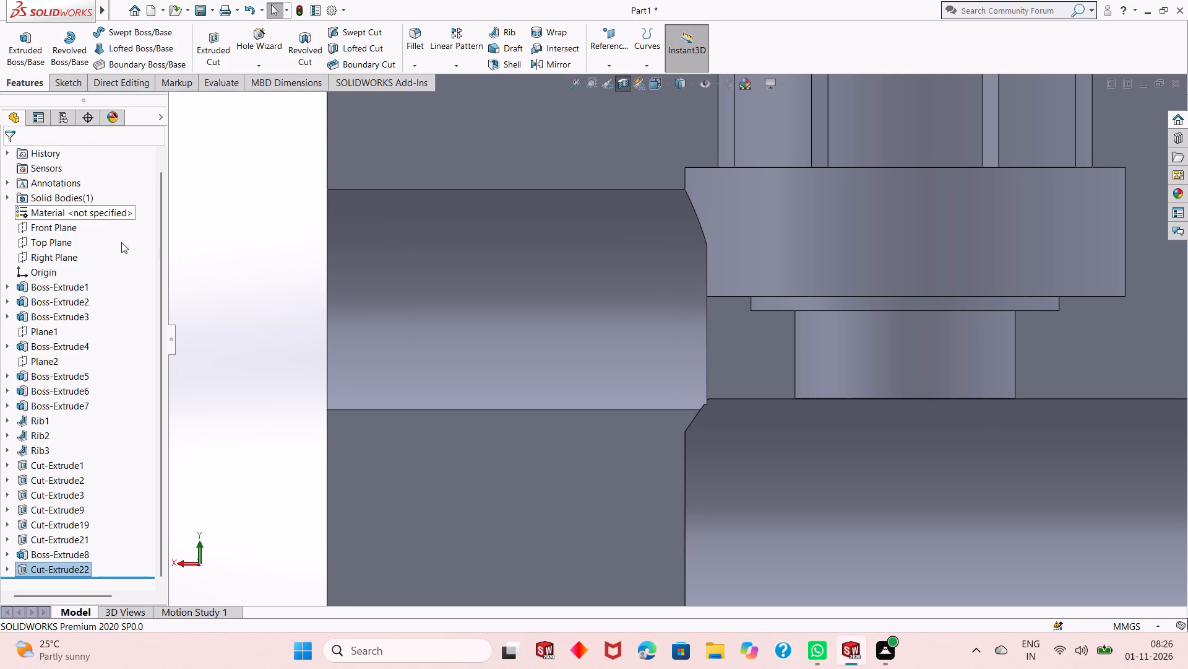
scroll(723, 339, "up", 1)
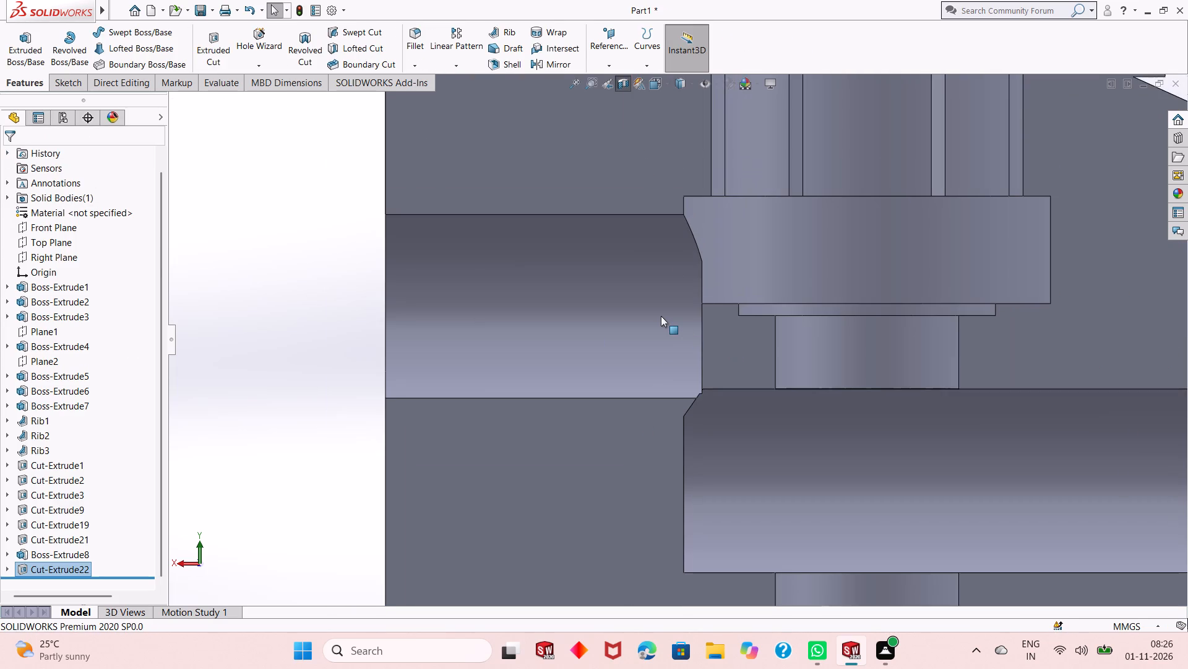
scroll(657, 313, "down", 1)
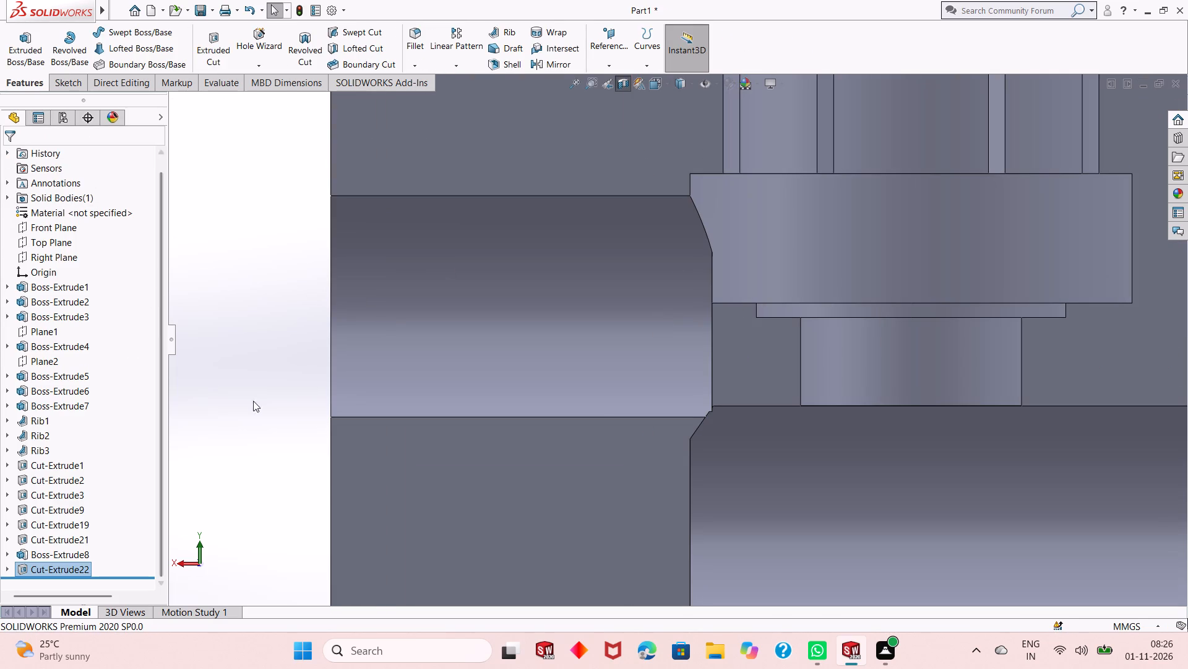
Set the end-face bore cut's Blind depth to 35 mm, apply it and check the junction with the neighbouring holes.
left_click(256, 386)
left_click(49, 575)
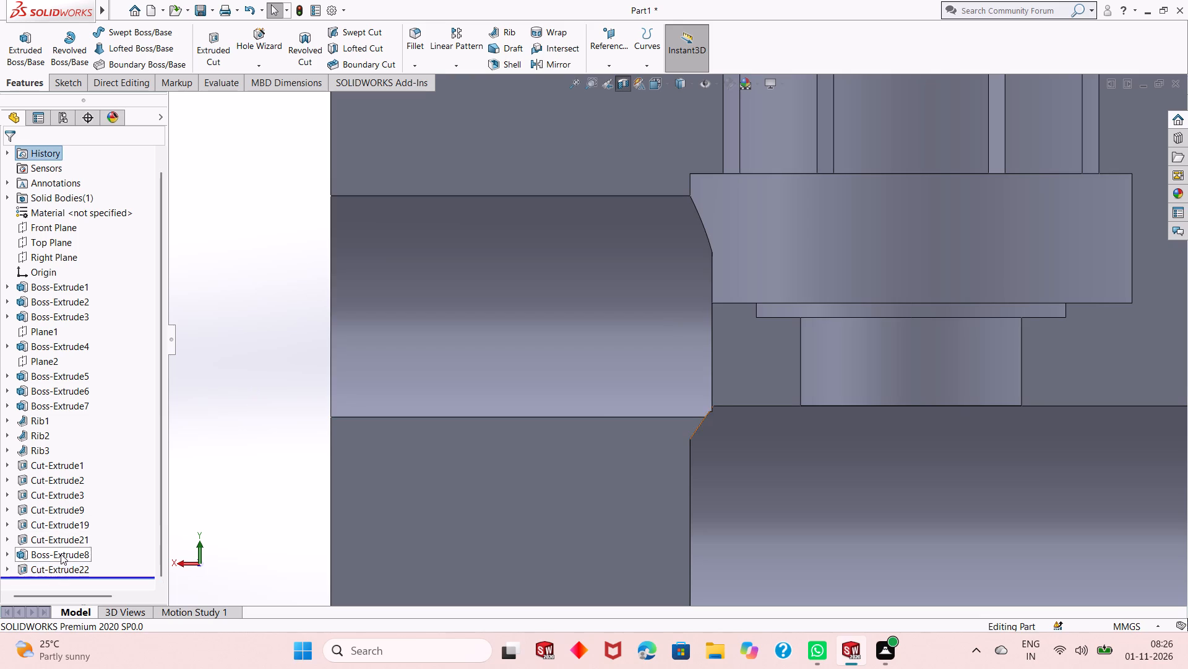
left_click(84, 564)
left_click(93, 528)
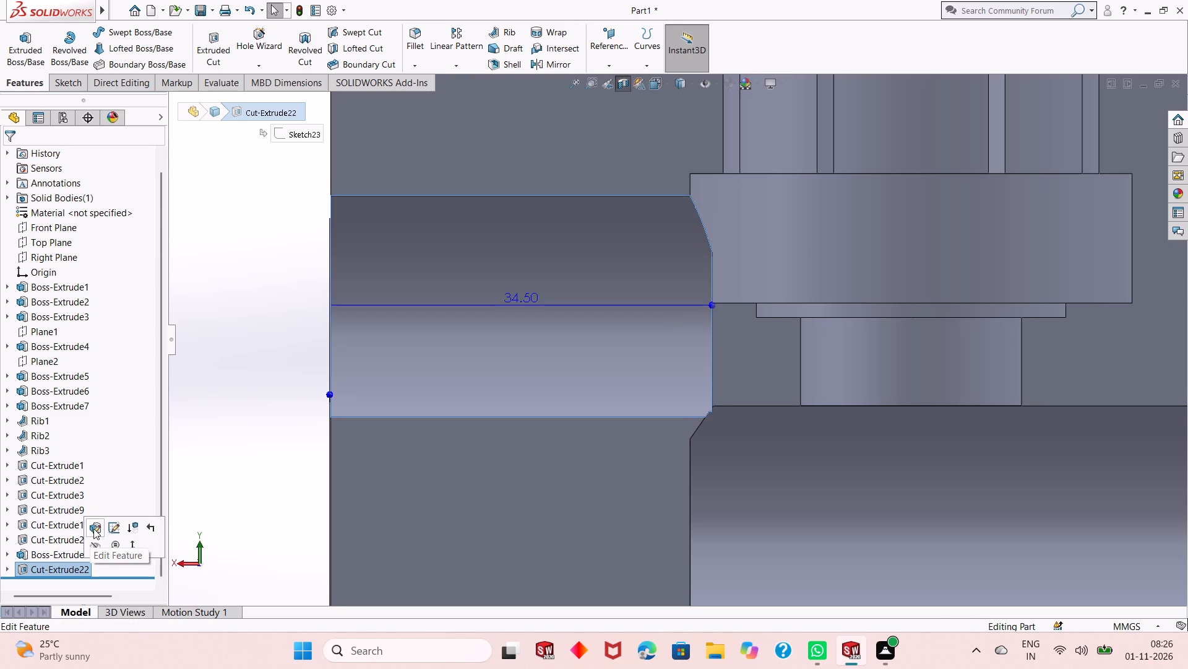
type("35")
key("Return")
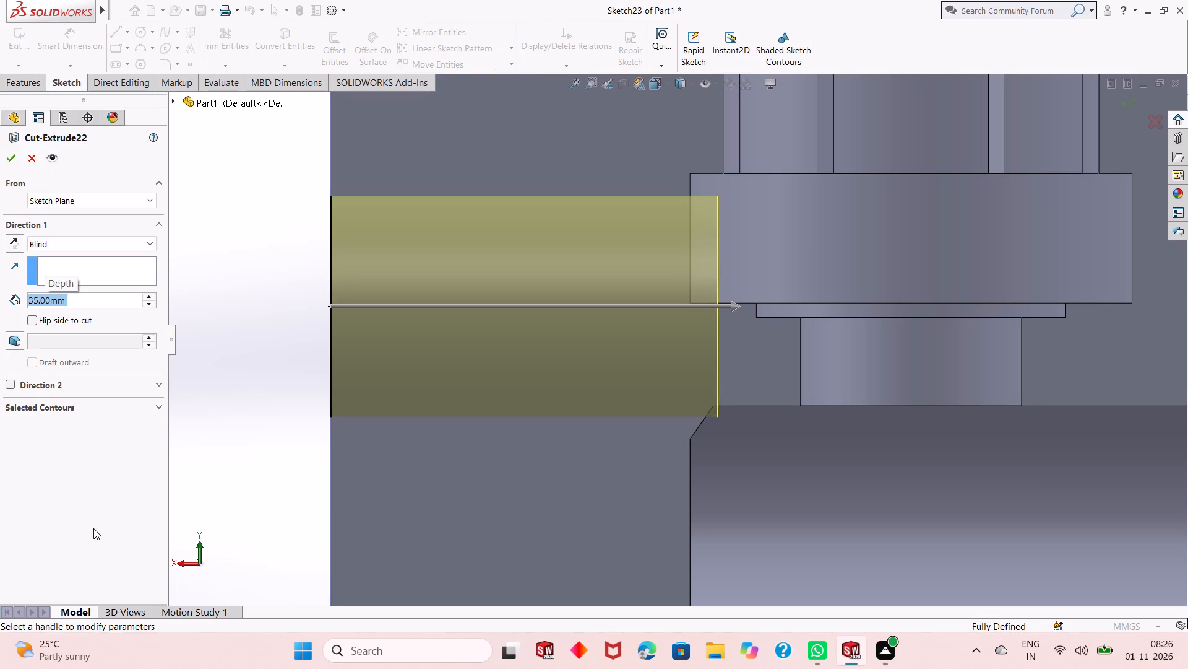
left_click(11, 158)
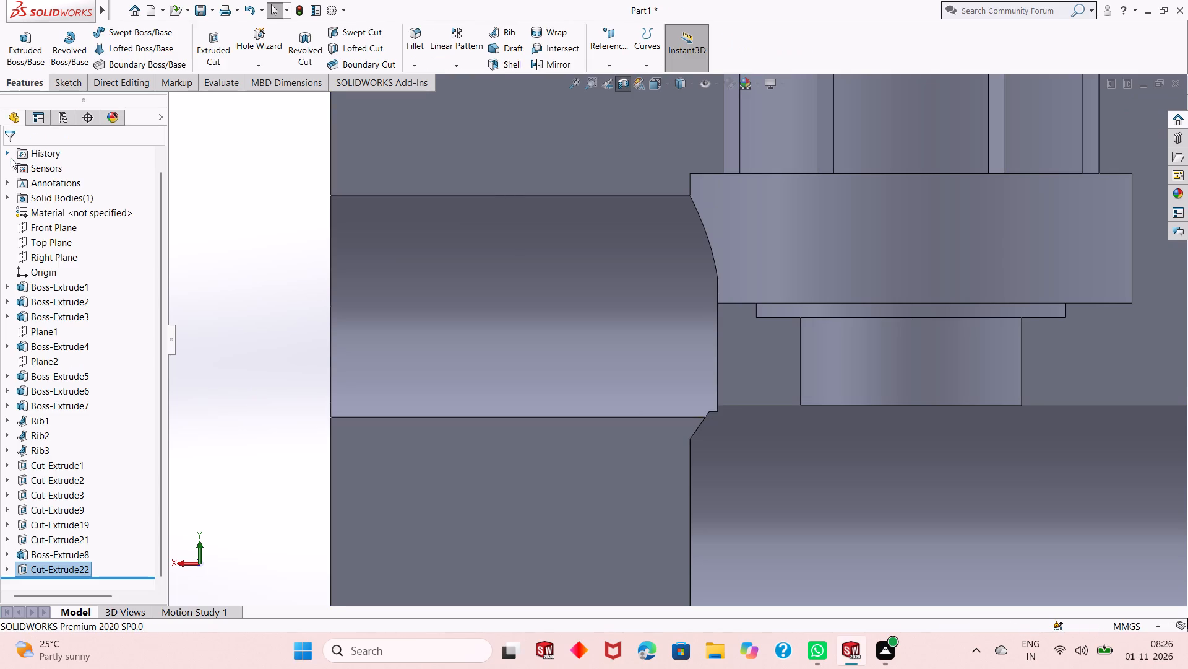
scroll(594, 324, "up", 2)
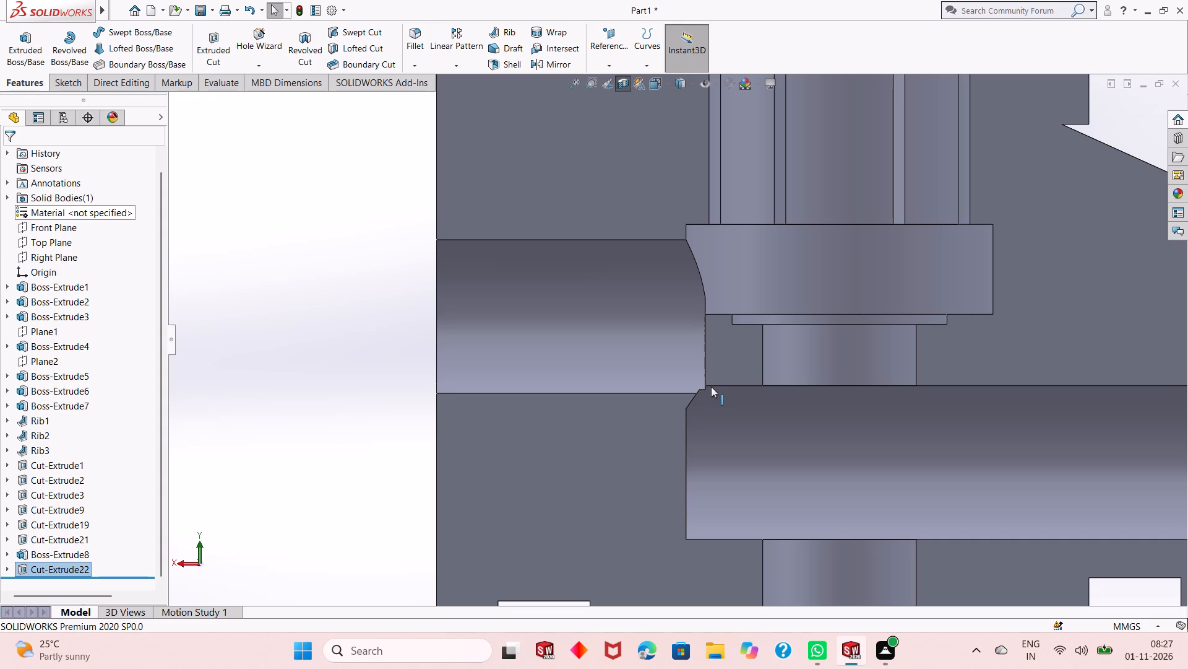
scroll(711, 387, "up", 2)
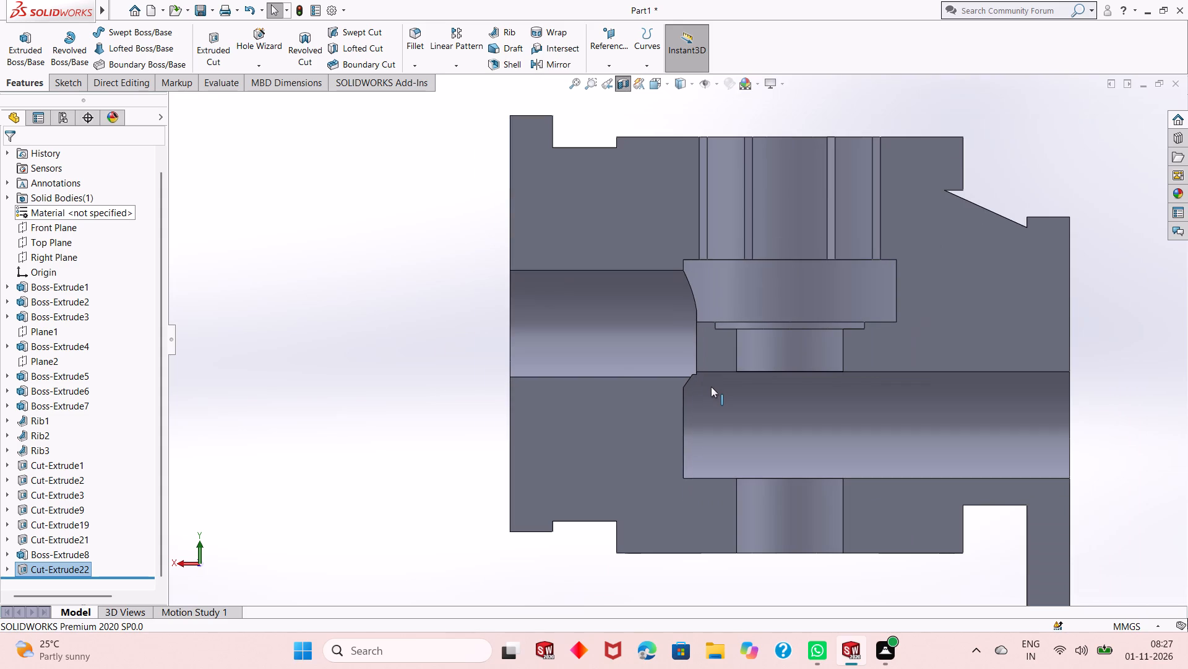
scroll(710, 385, "down", 4)
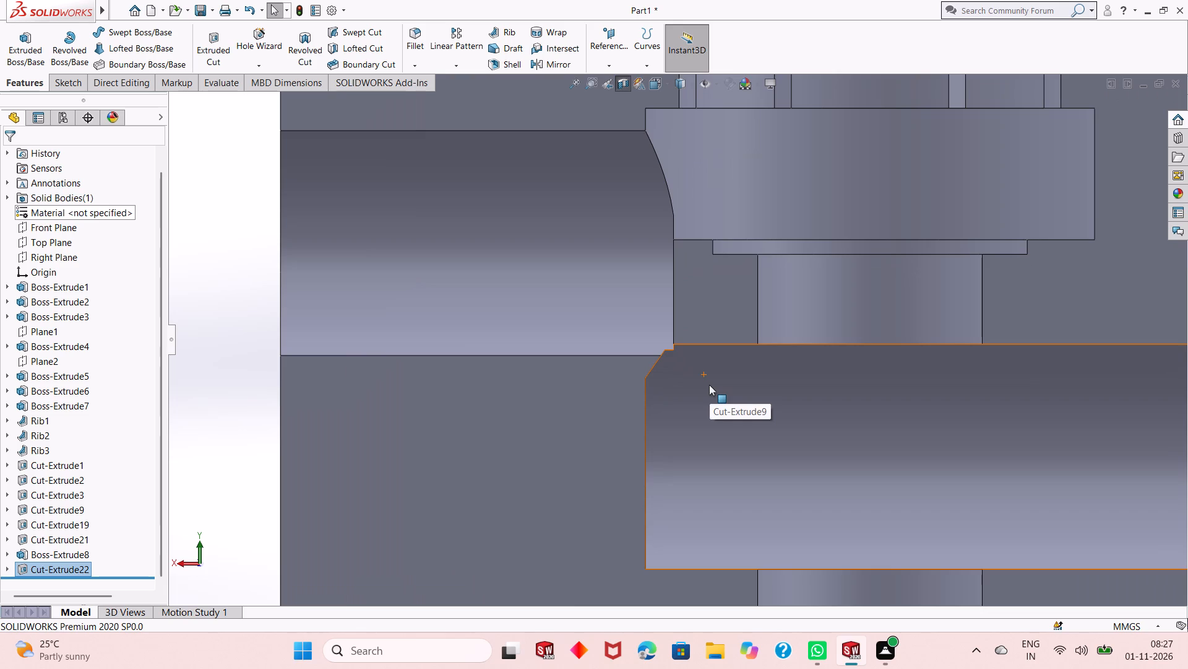
scroll(698, 407, "up", 3)
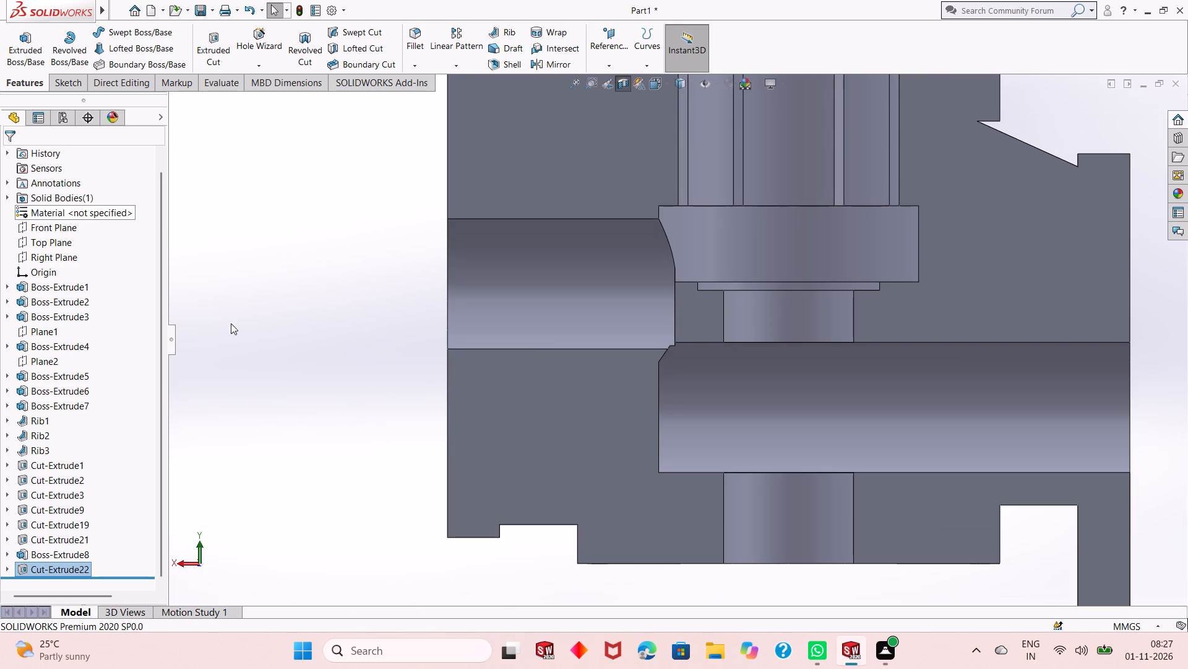
Set the end-face bore cut's Blind depth to 52.5-17 (35.5 mm), apply it and check where the bore ends against the stepped hole.
left_click(243, 330)
left_click(81, 571)
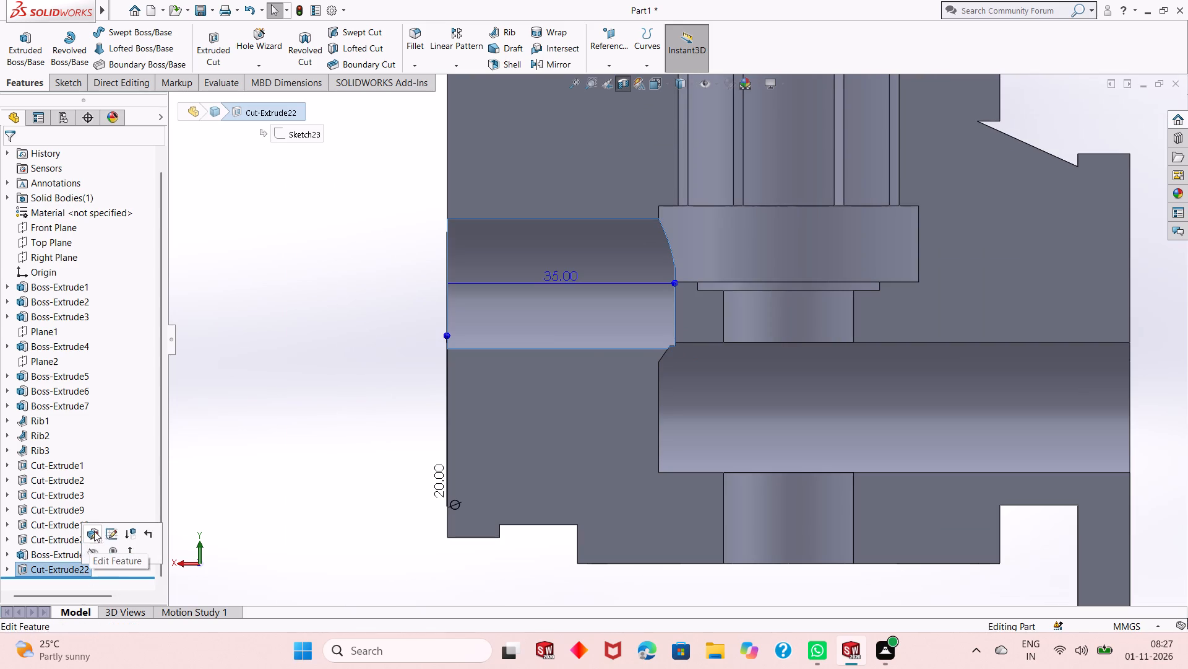
left_click(94, 531)
type("35.5")
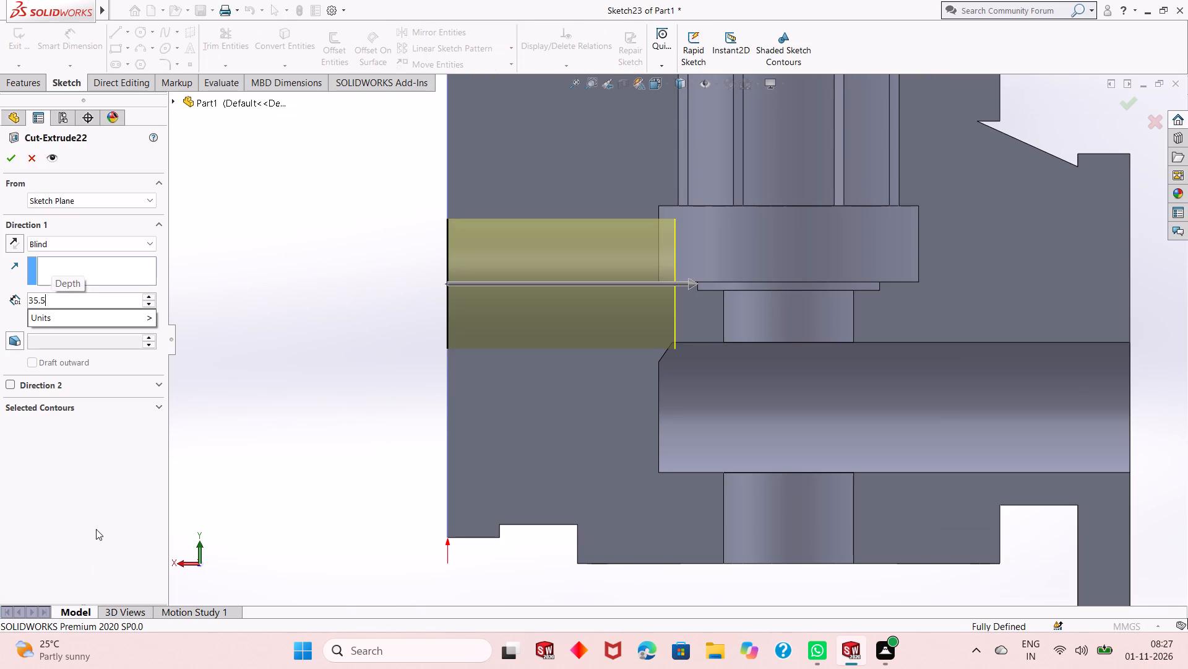
key("BackSpace")
key("BackSpace")
key("BackSpace")
key("BackSpace")
key("BackSpace")
key("BackSpace")
key("BackSpace")
key("BackSpace")
key("BackSpace")
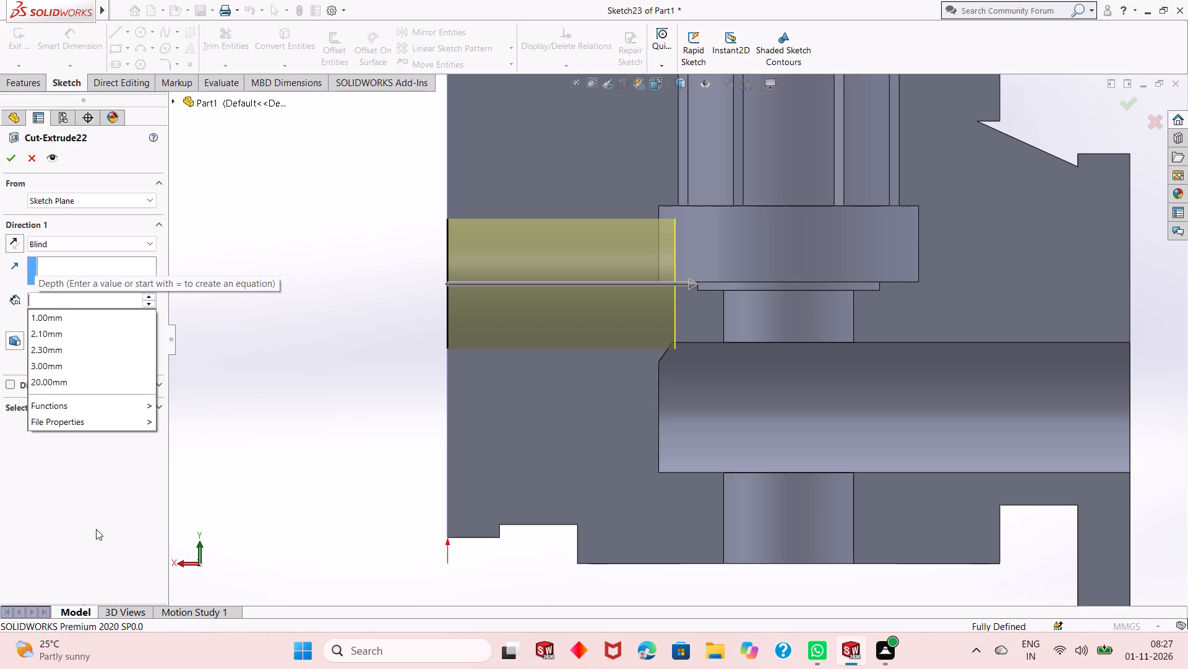
type("52.5-")
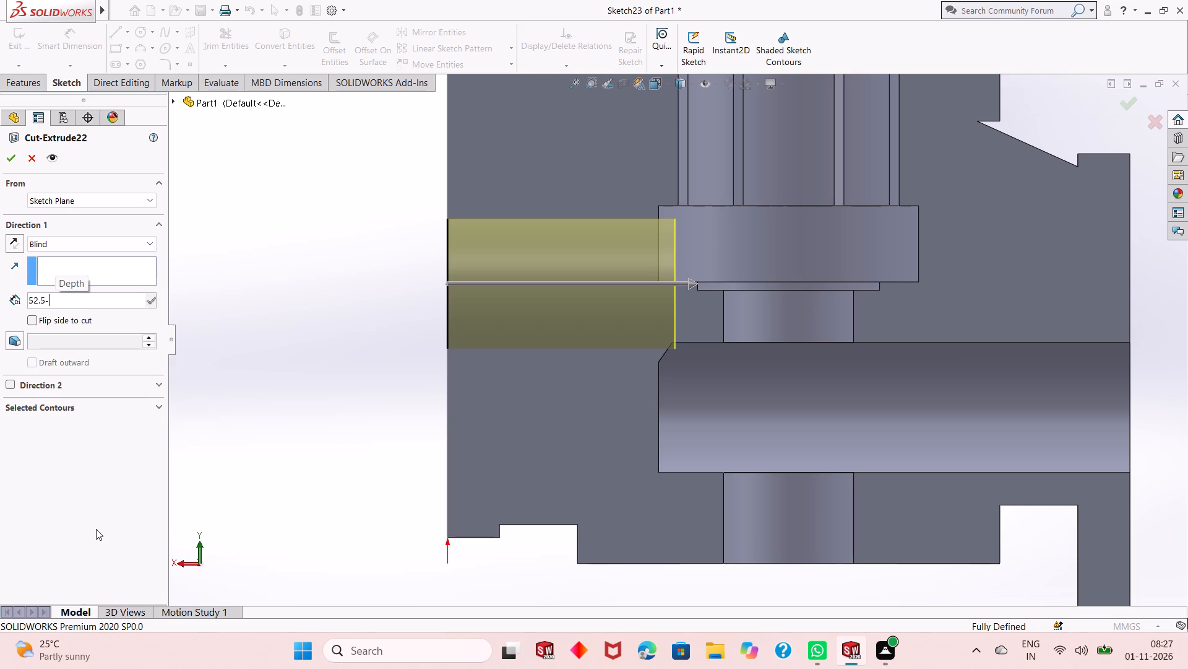
type("17")
key("Return")
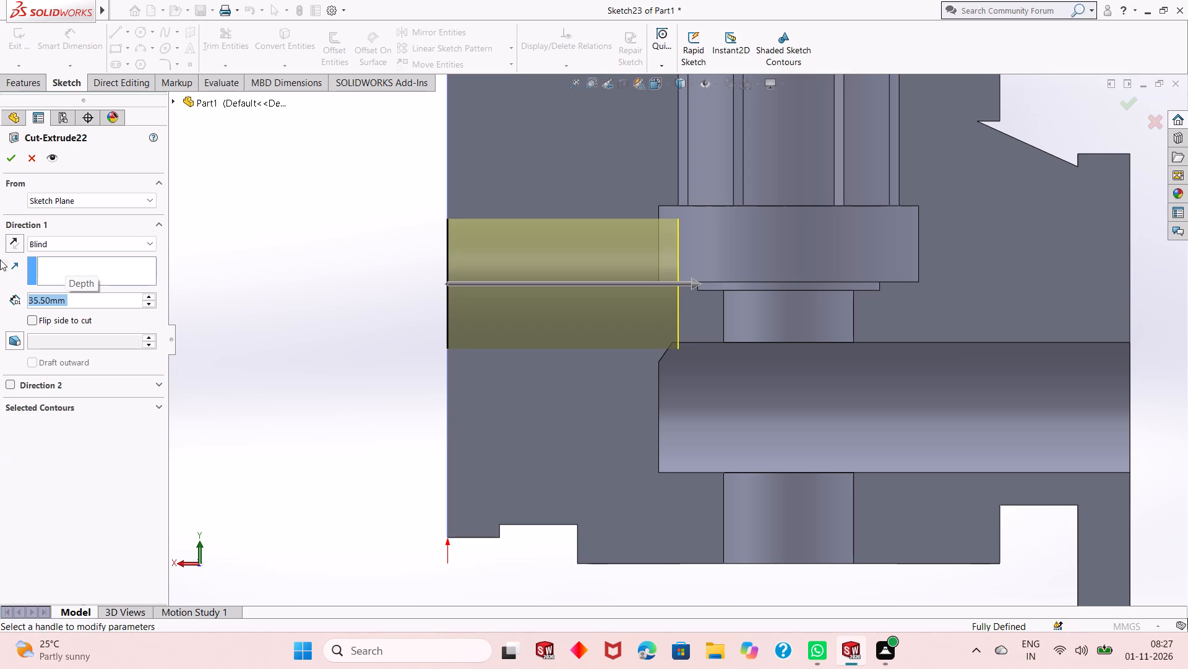
left_click(8, 160)
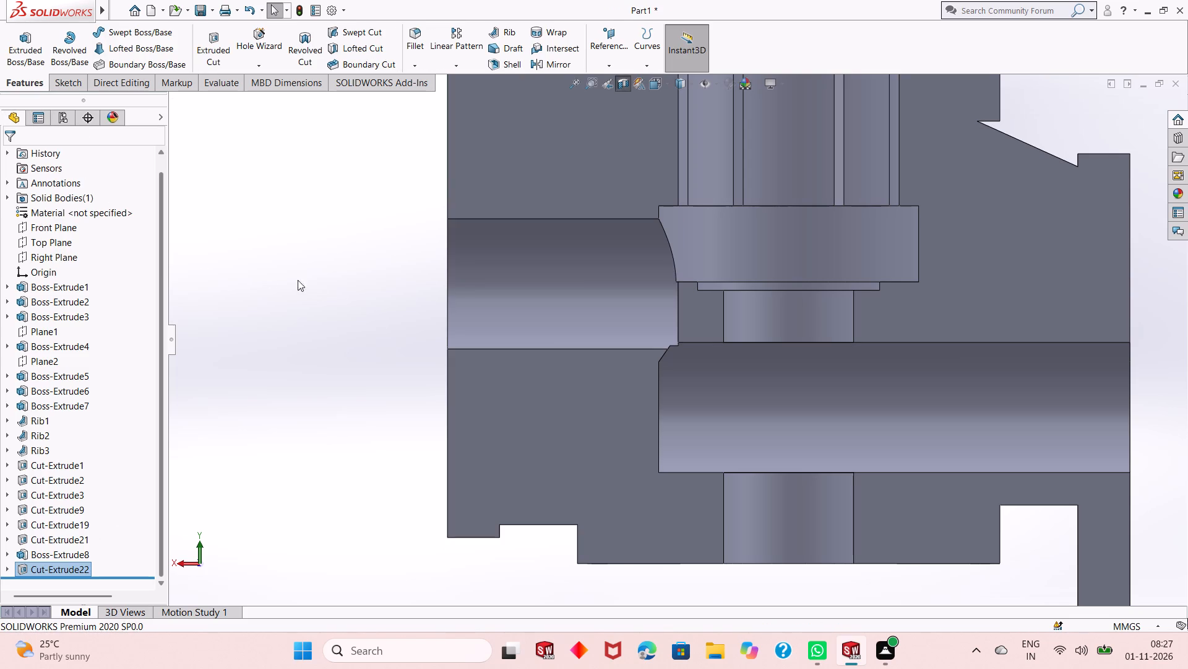
scroll(703, 286, "down", 1)
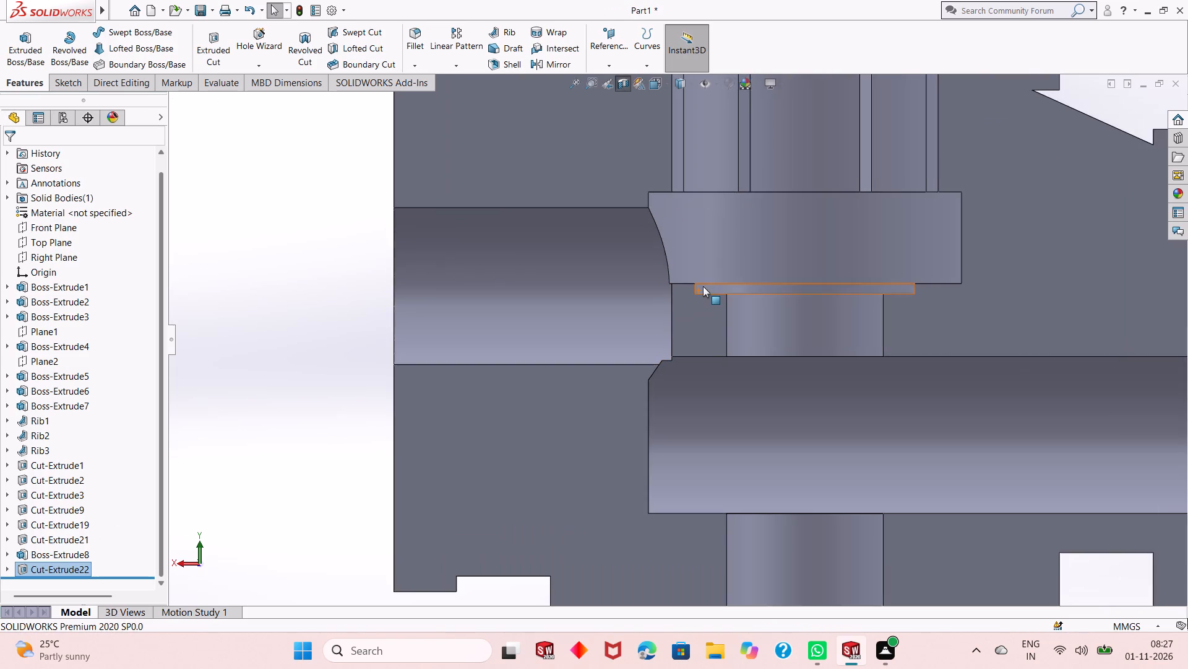
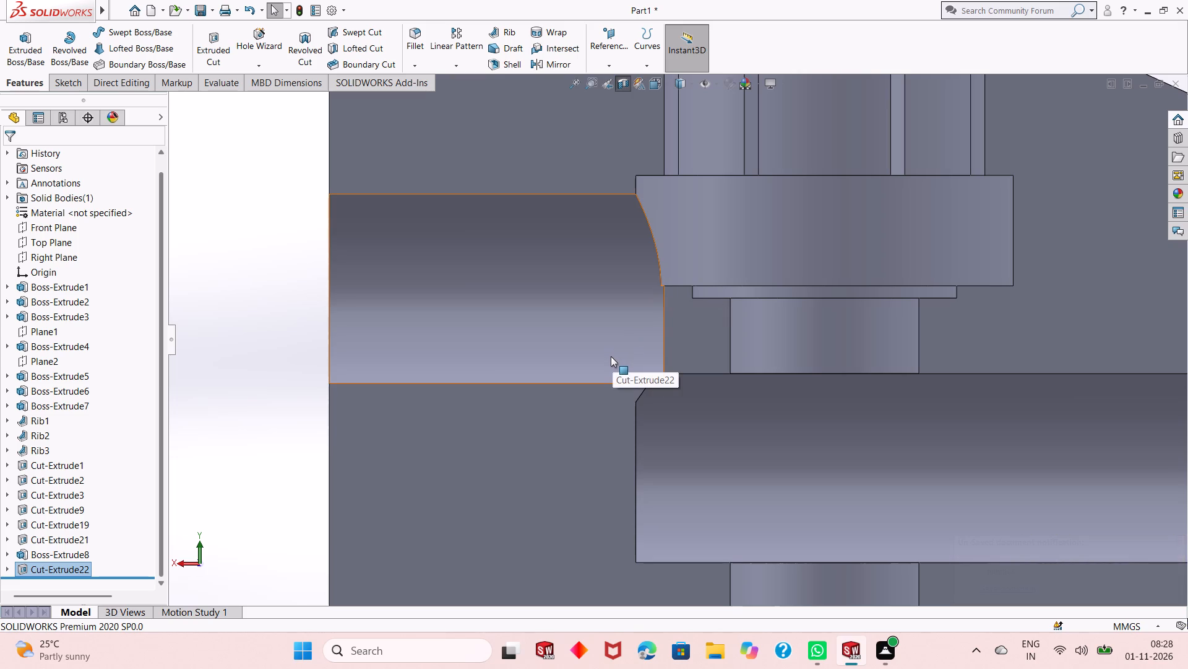
Start a new sketch on the Front Plane.
scroll(711, 360, "up", 3)
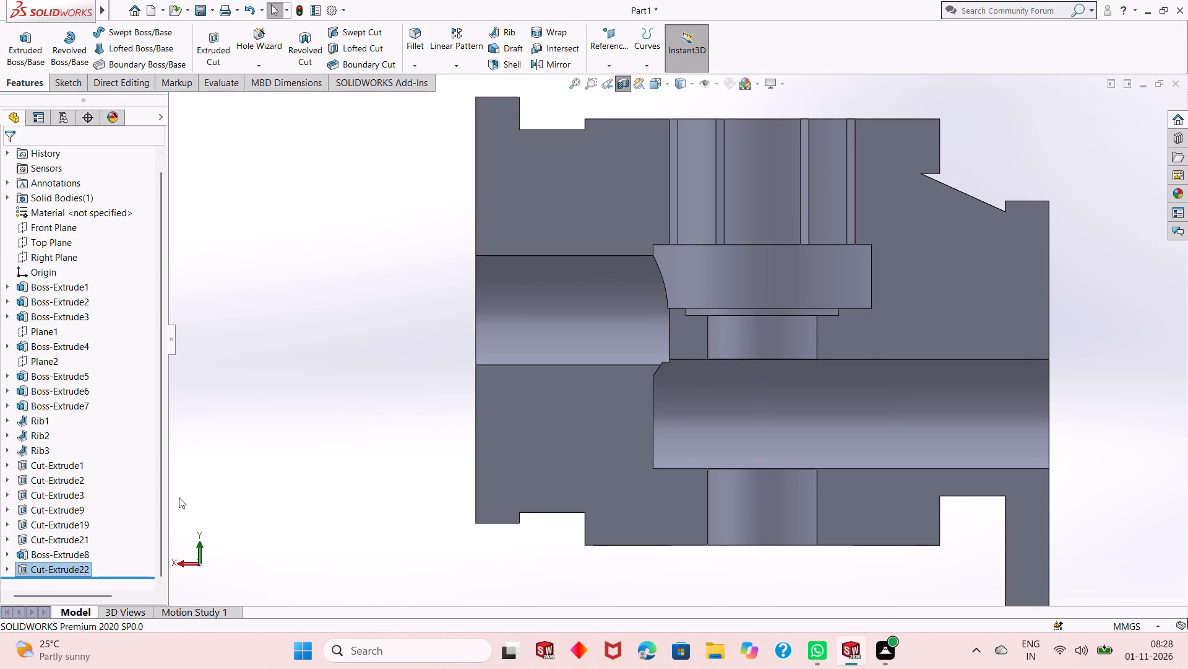
left_click(286, 413)
left_click(58, 222)
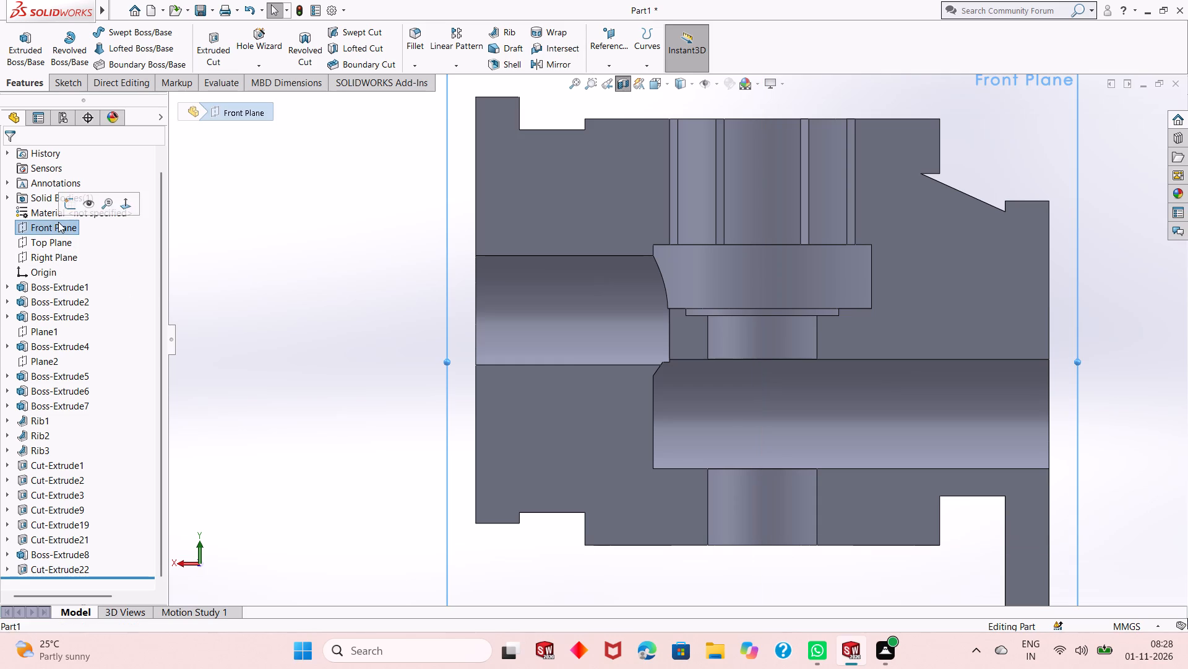
left_click(75, 204)
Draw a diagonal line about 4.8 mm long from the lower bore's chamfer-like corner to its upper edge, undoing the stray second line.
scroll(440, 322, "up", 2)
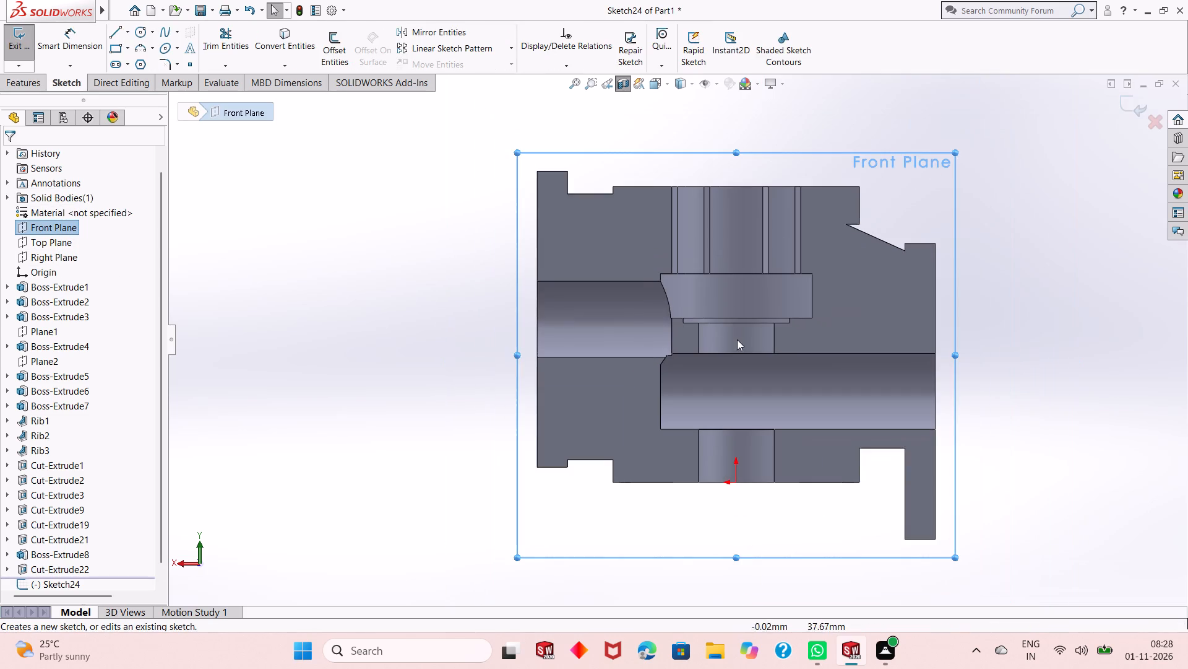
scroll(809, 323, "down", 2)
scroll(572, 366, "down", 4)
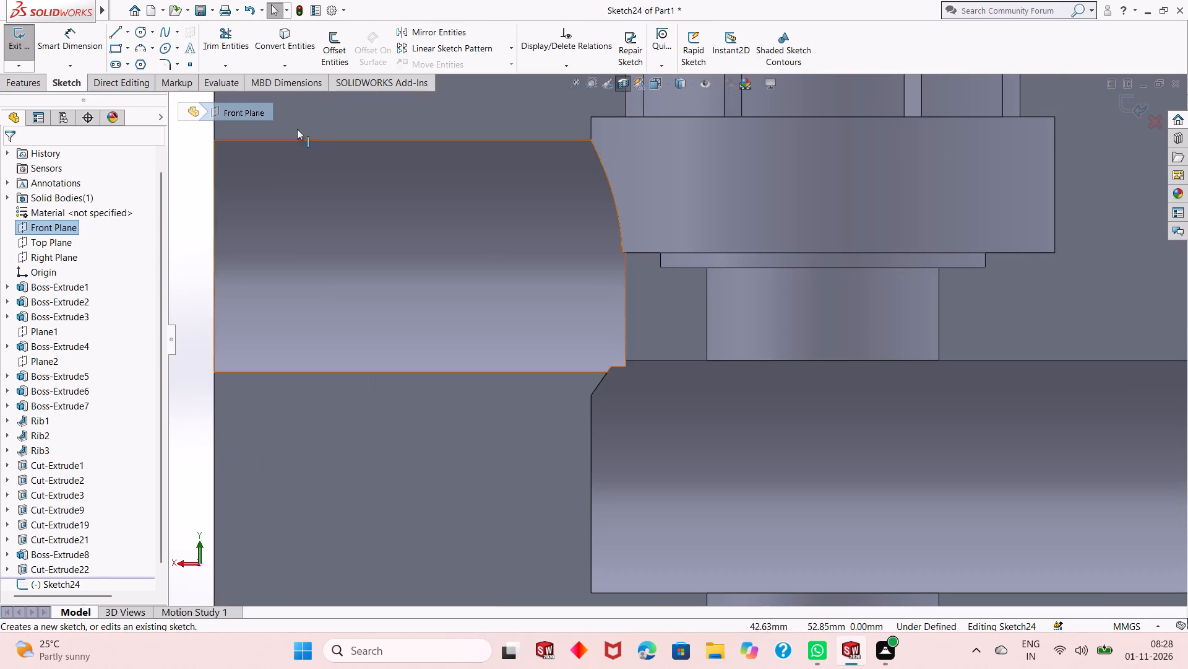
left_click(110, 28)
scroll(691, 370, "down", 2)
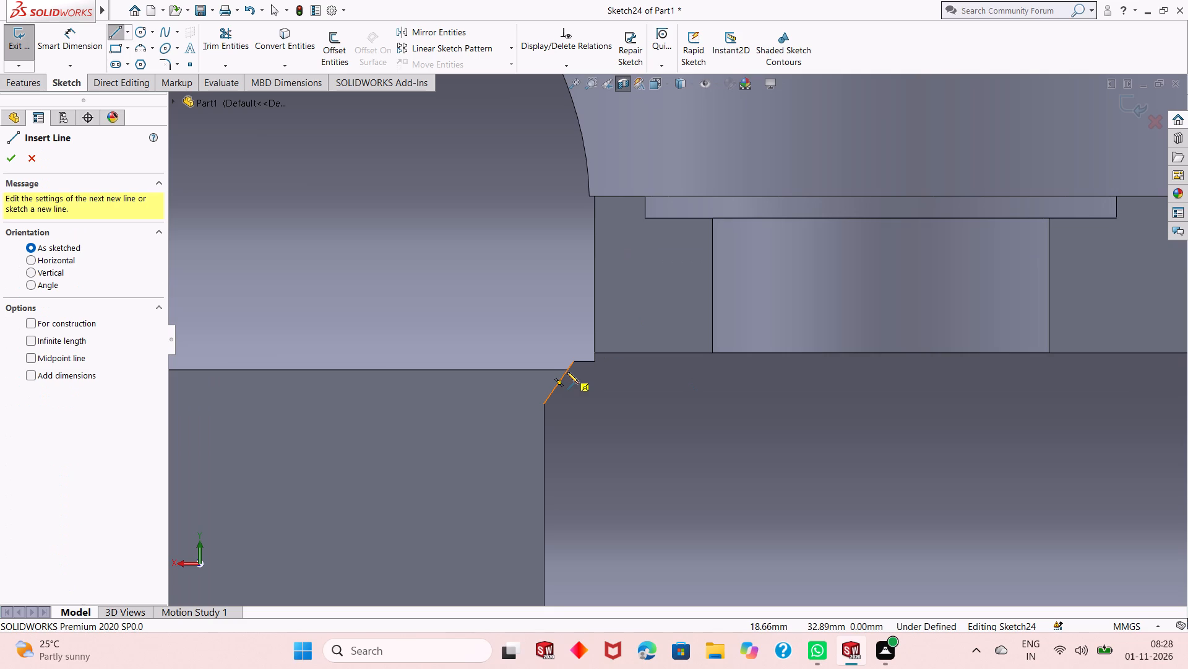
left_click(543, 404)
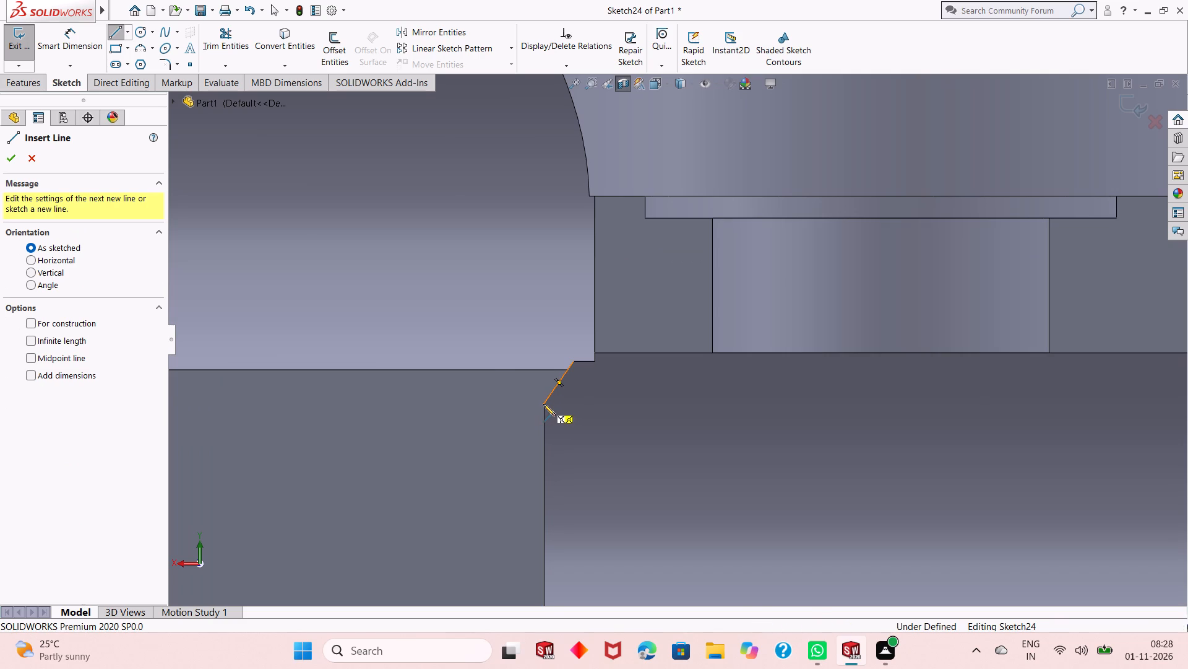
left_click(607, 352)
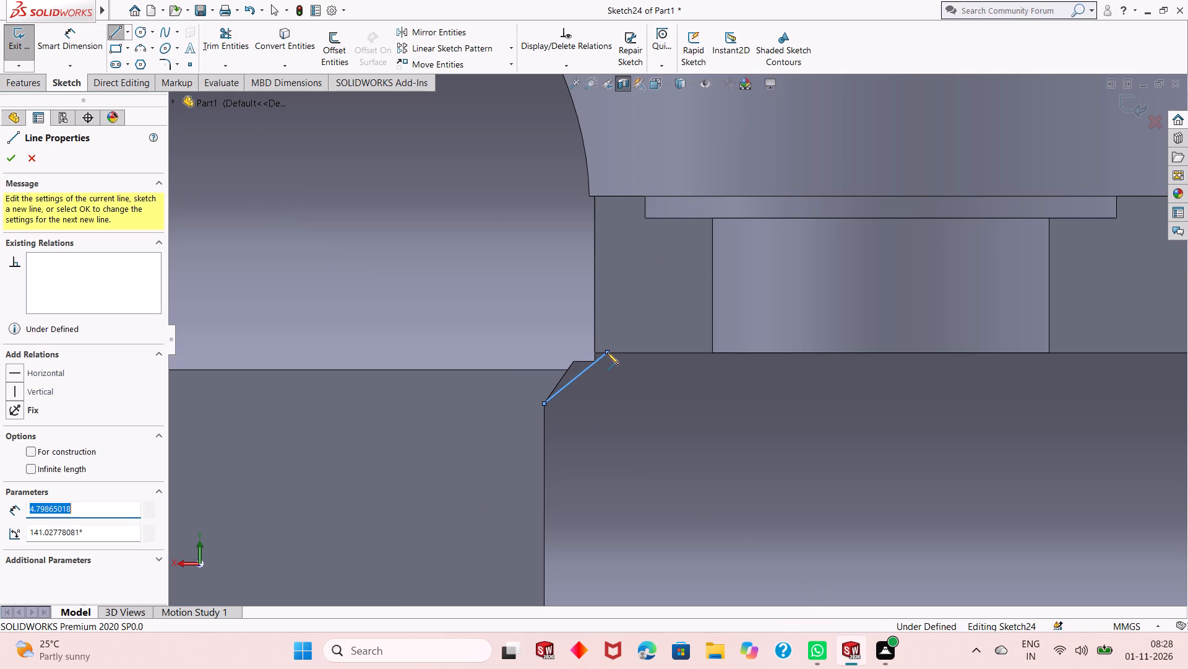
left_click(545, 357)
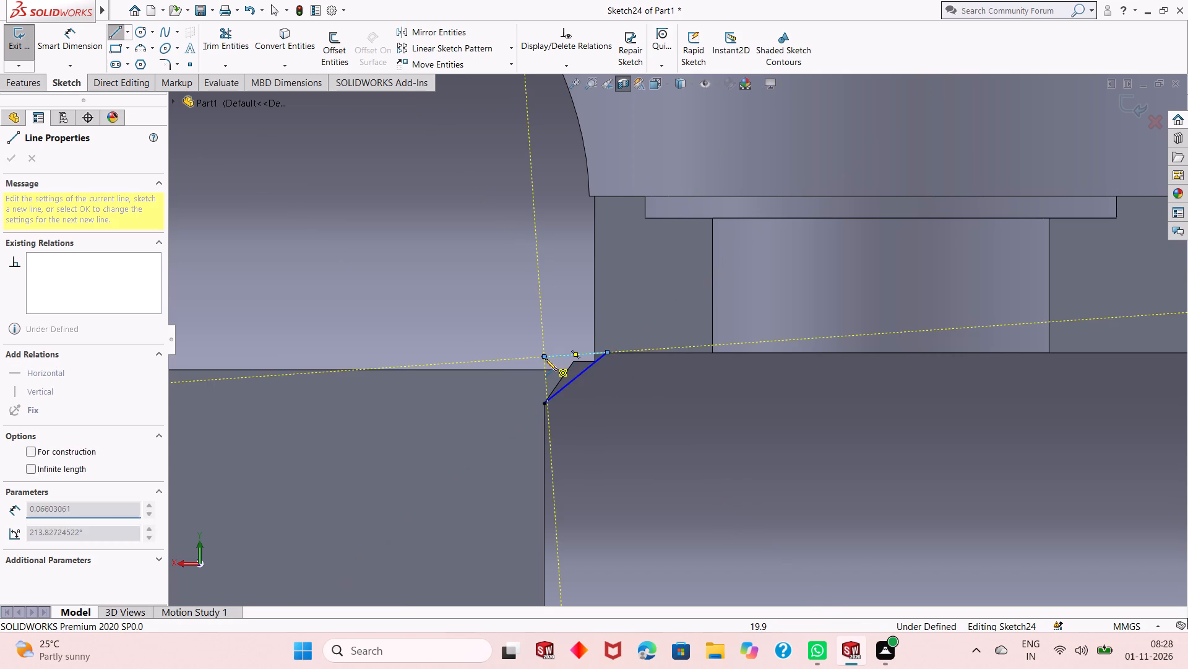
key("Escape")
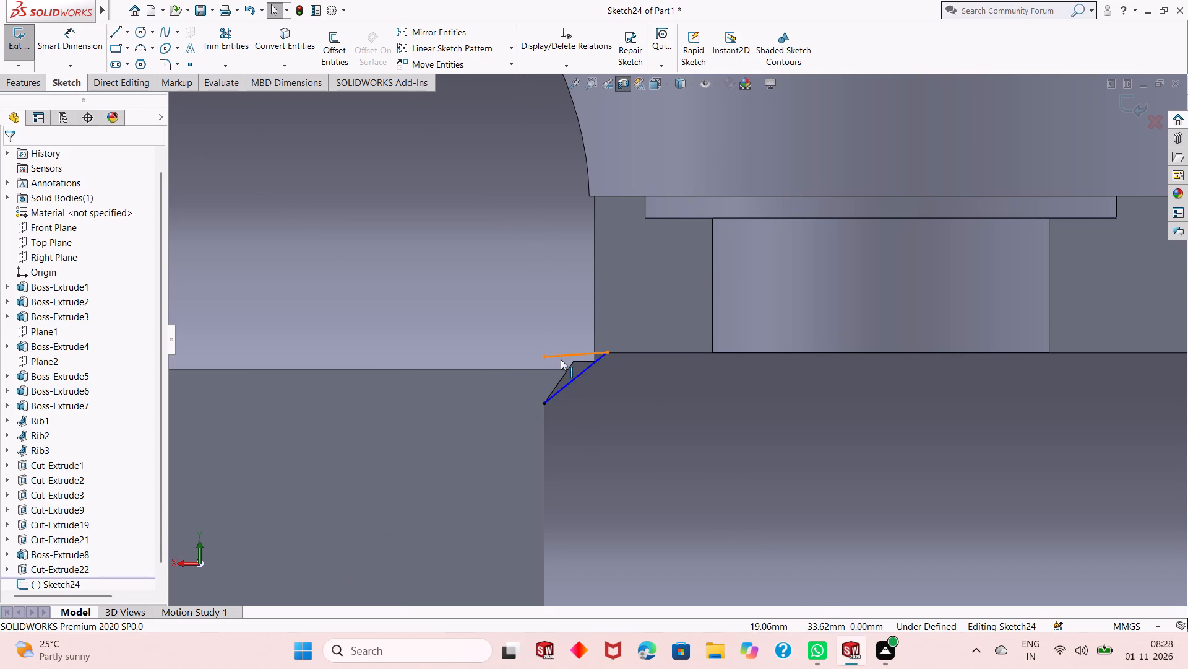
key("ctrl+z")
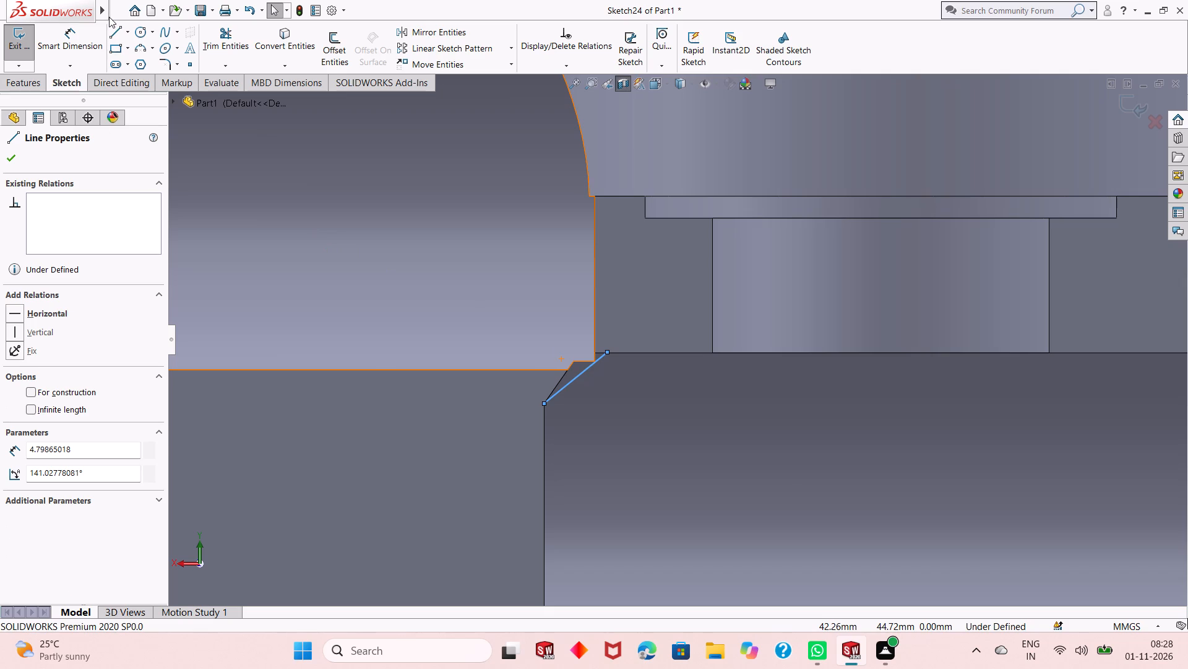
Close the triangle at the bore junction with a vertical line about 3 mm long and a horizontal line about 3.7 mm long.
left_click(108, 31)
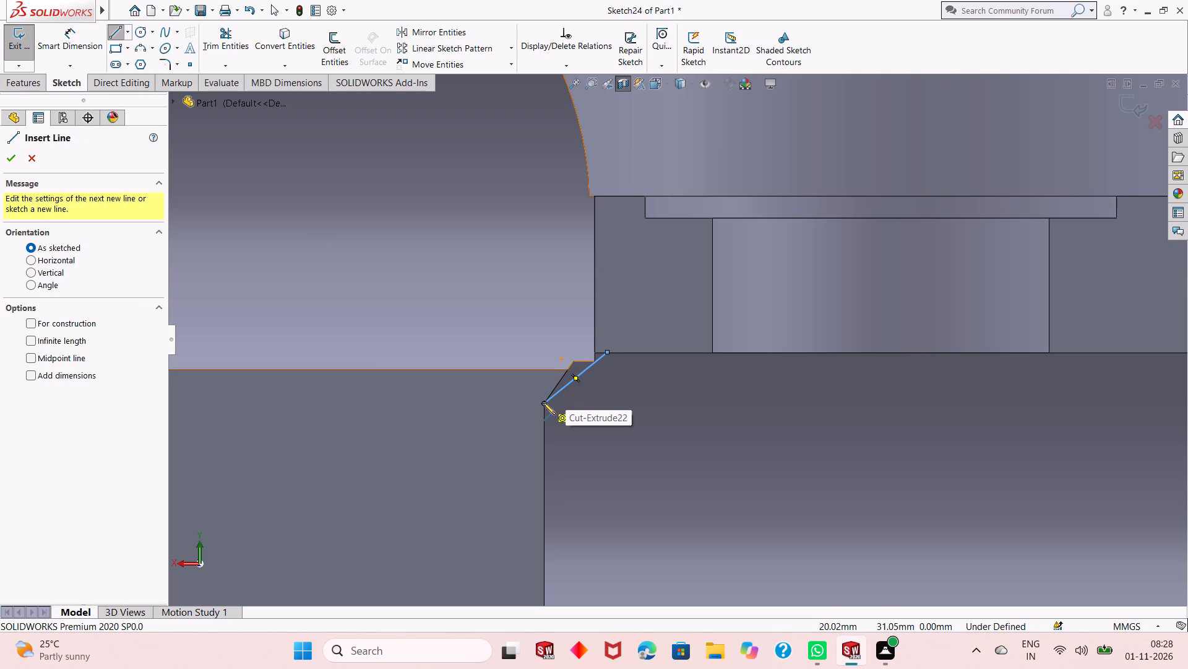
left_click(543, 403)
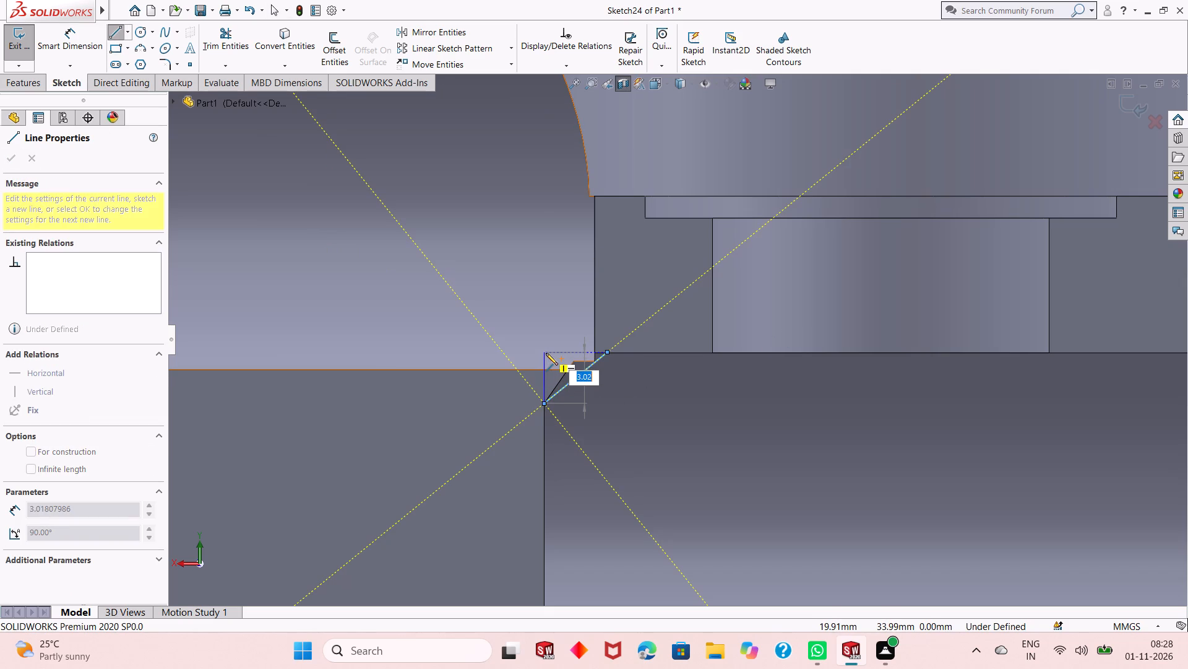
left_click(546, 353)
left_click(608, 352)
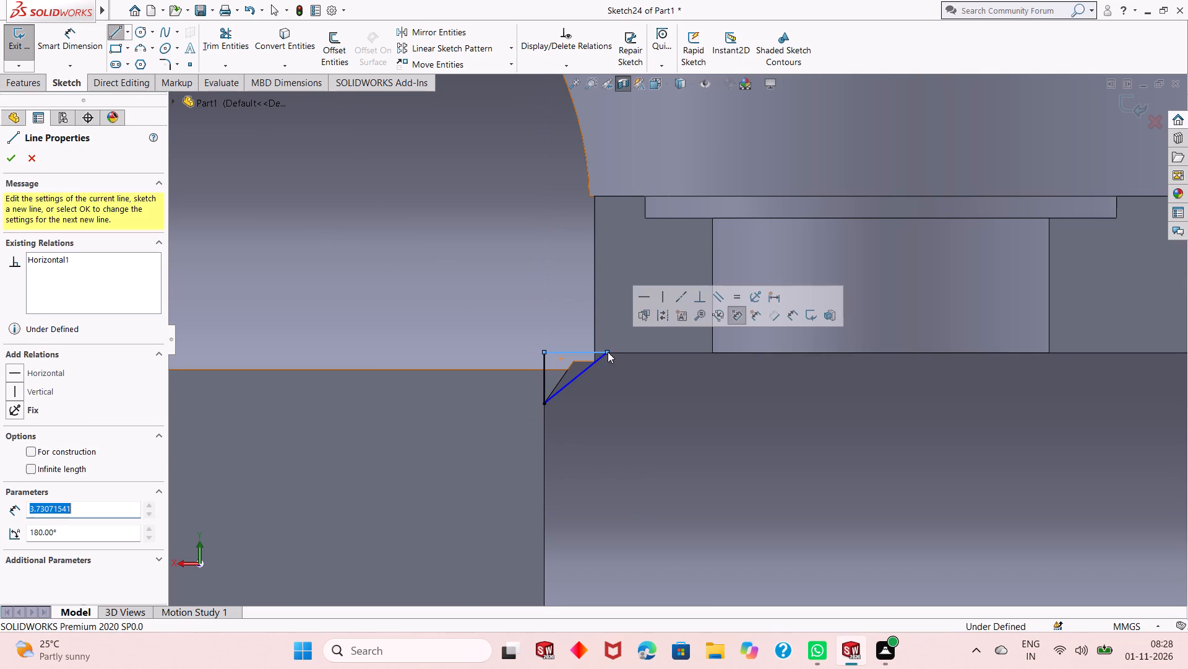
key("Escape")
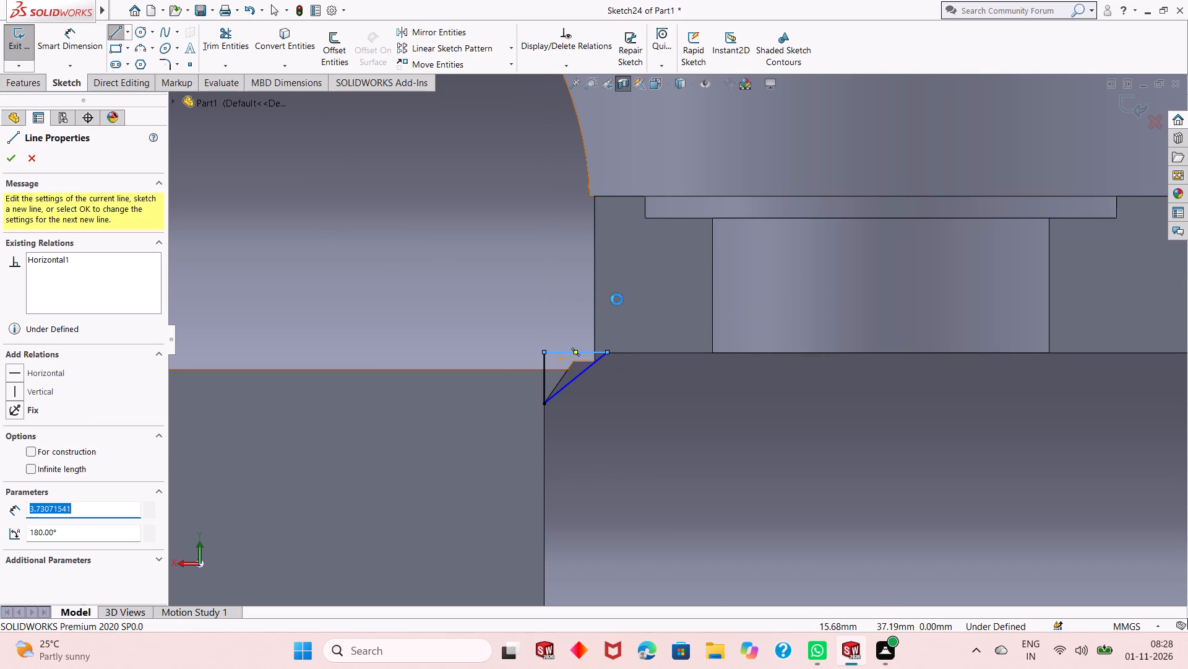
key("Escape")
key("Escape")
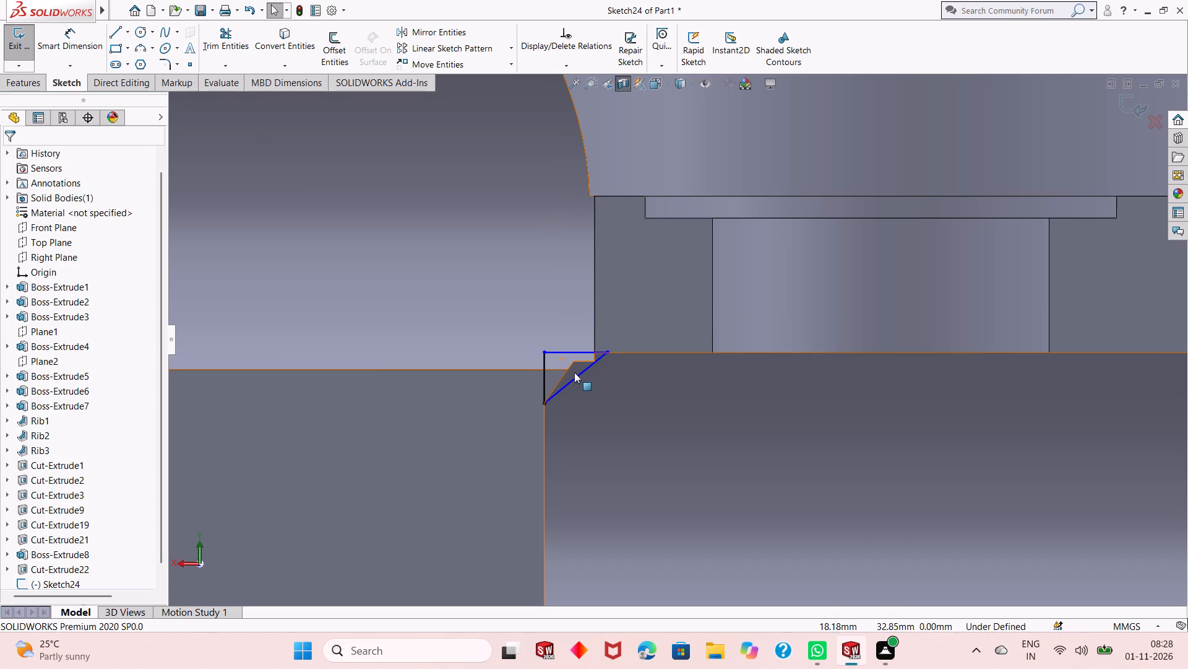
Examine how the sketched triangle lines up with the edges where the two horizontal bores meet.
scroll(575, 370, "down", 1)
scroll(505, 377, "up", 1)
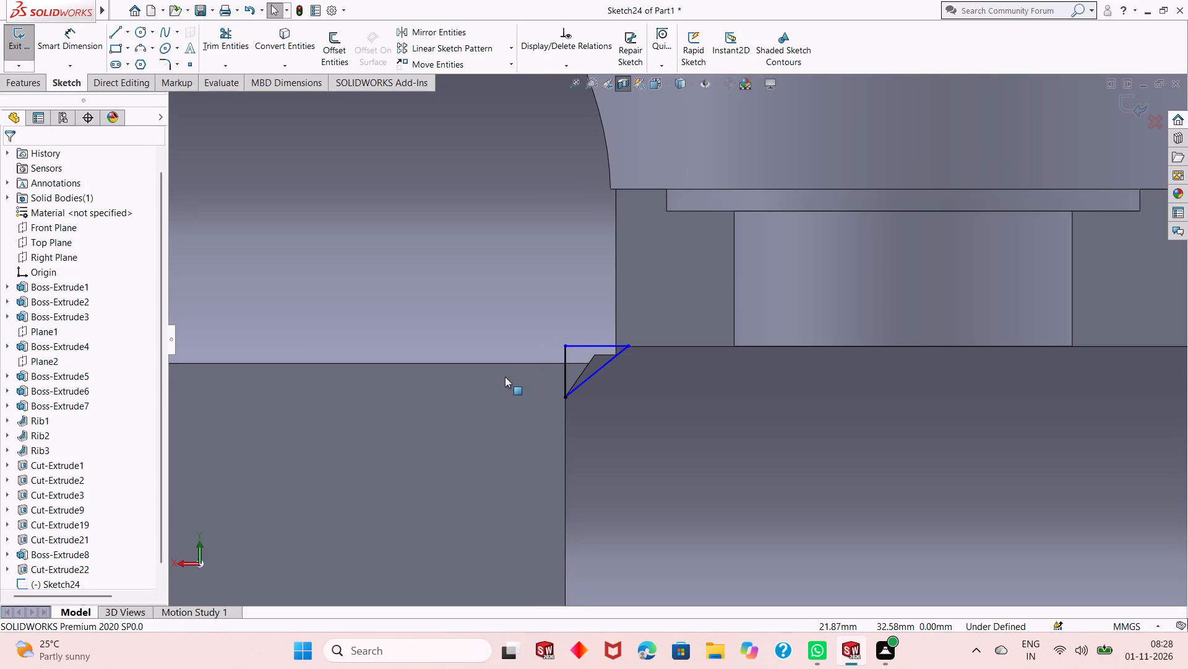
scroll(505, 377, "up", 1)
scroll(710, 258, "down", 2)
scroll(530, 404, "up", 3)
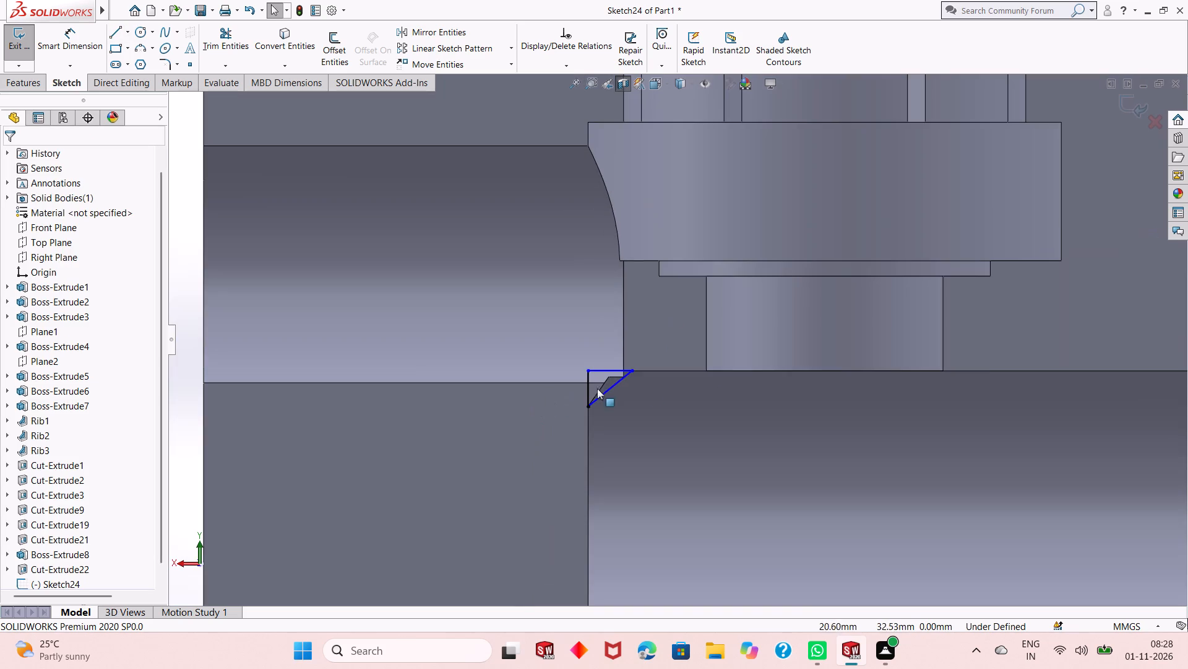
scroll(689, 401, "down", 1)
scroll(633, 370, "up", 1)
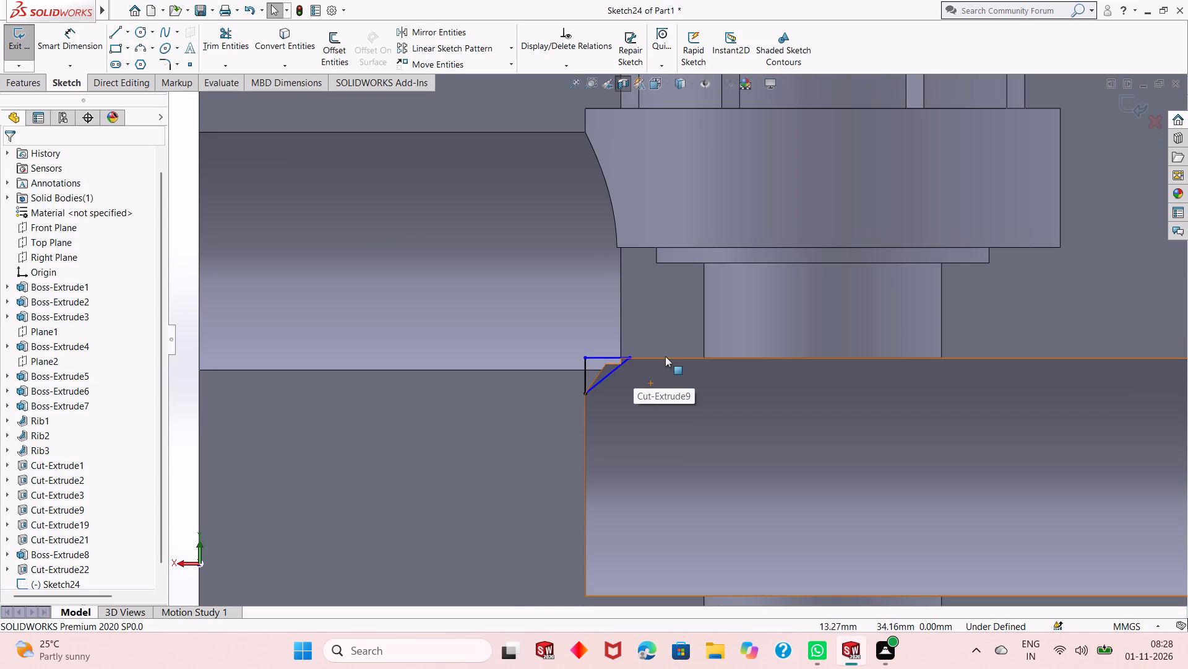
scroll(665, 356, "down", 5)
scroll(598, 381, "down", 7)
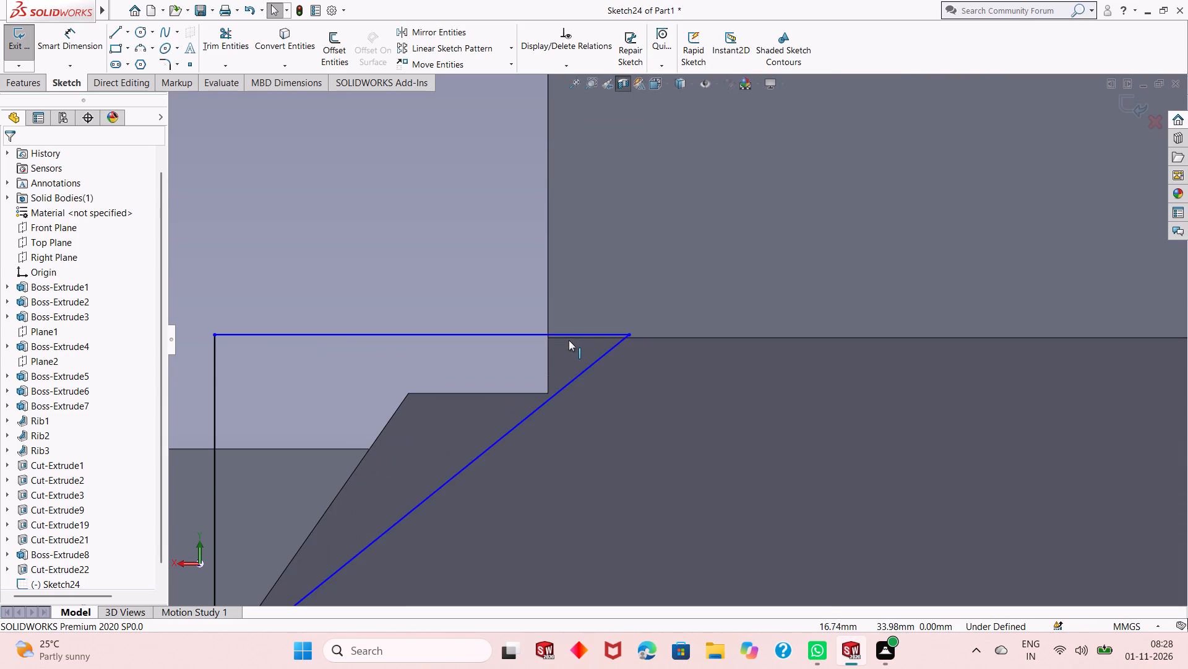
scroll(562, 356, "up", 5)
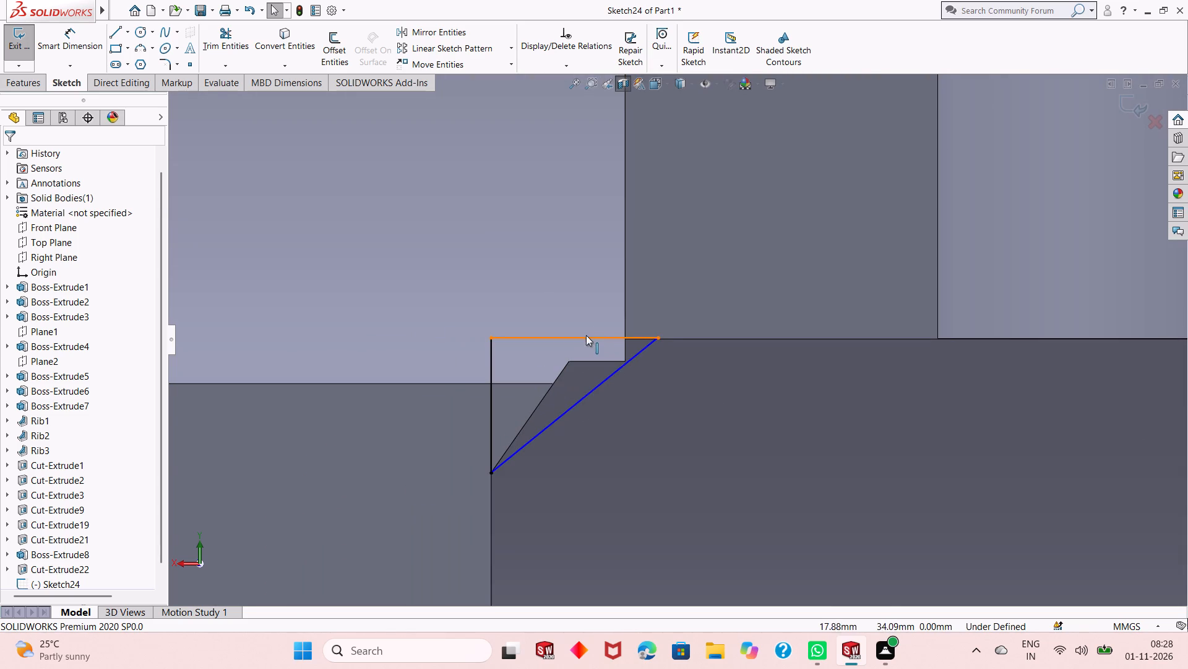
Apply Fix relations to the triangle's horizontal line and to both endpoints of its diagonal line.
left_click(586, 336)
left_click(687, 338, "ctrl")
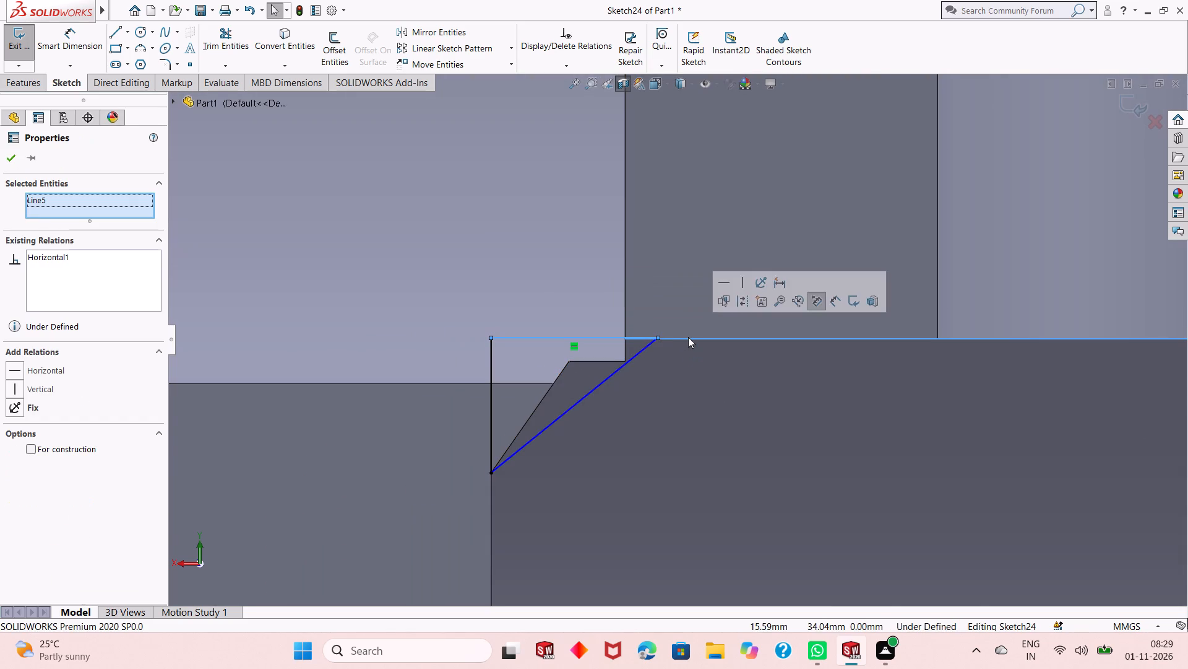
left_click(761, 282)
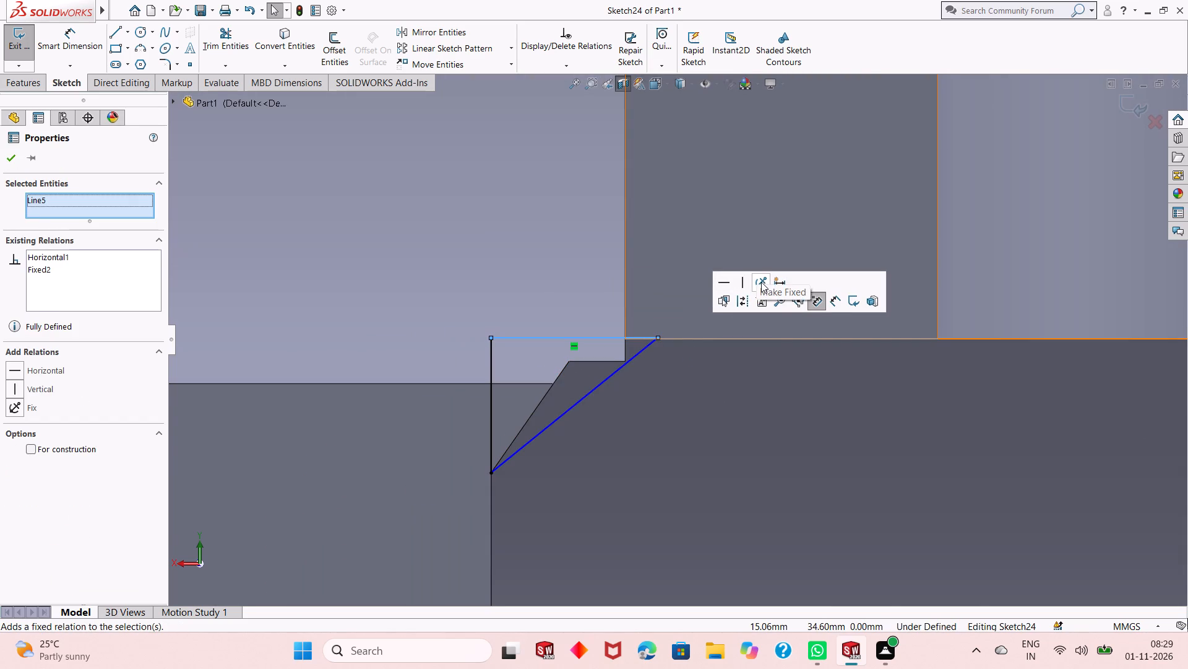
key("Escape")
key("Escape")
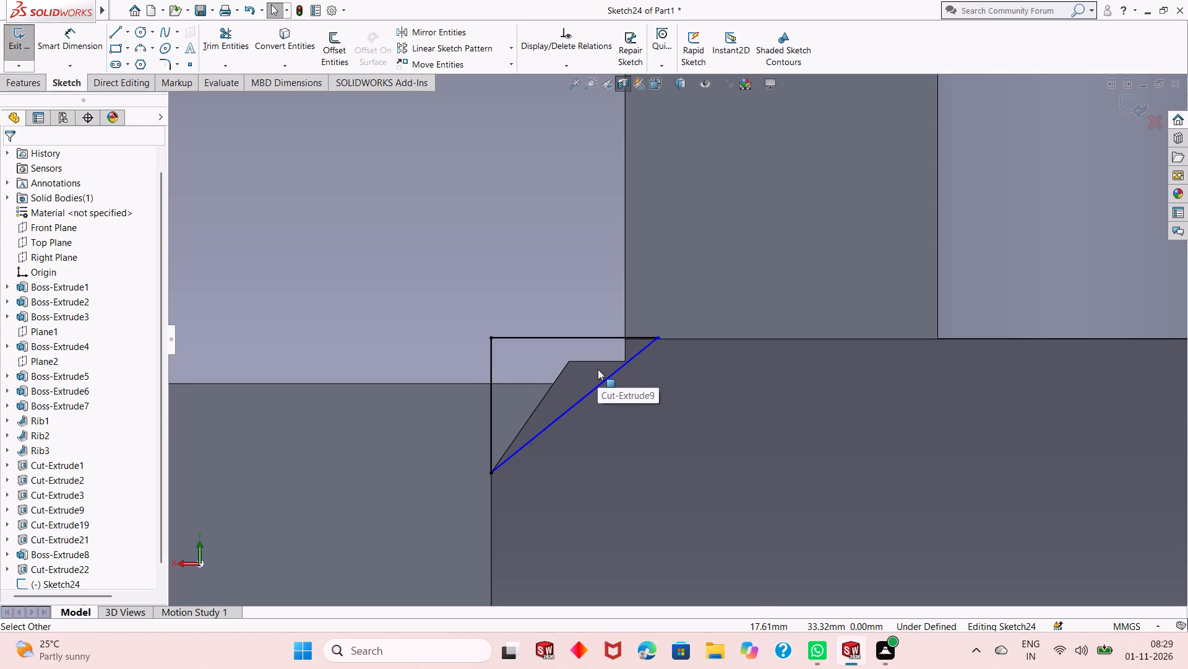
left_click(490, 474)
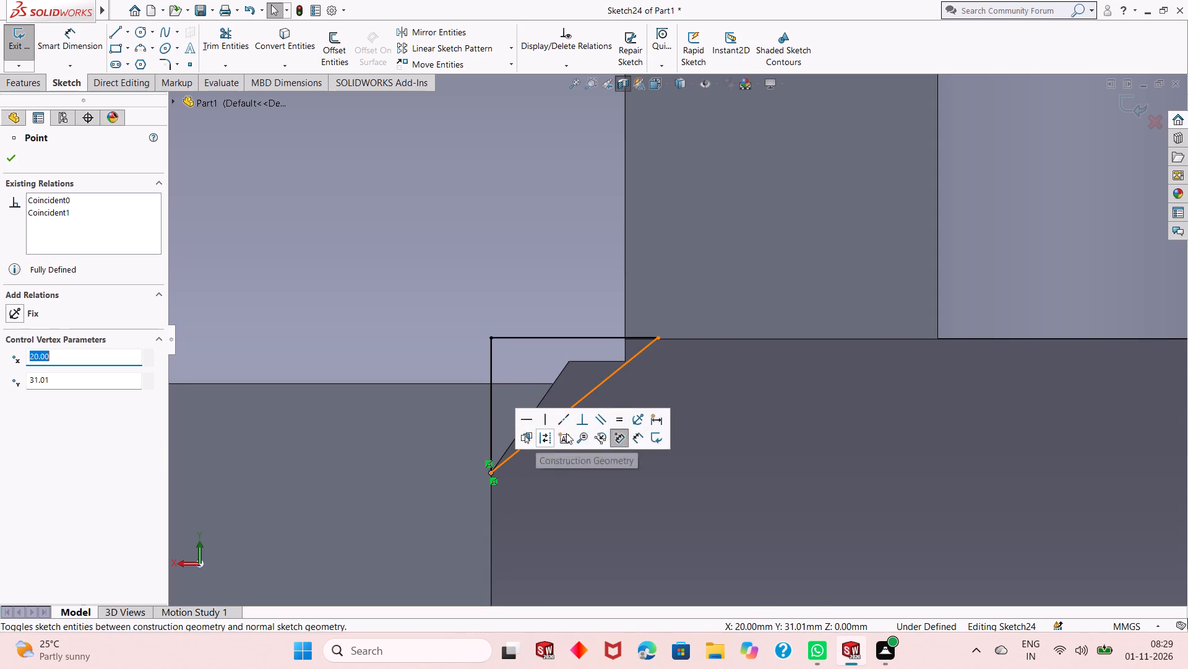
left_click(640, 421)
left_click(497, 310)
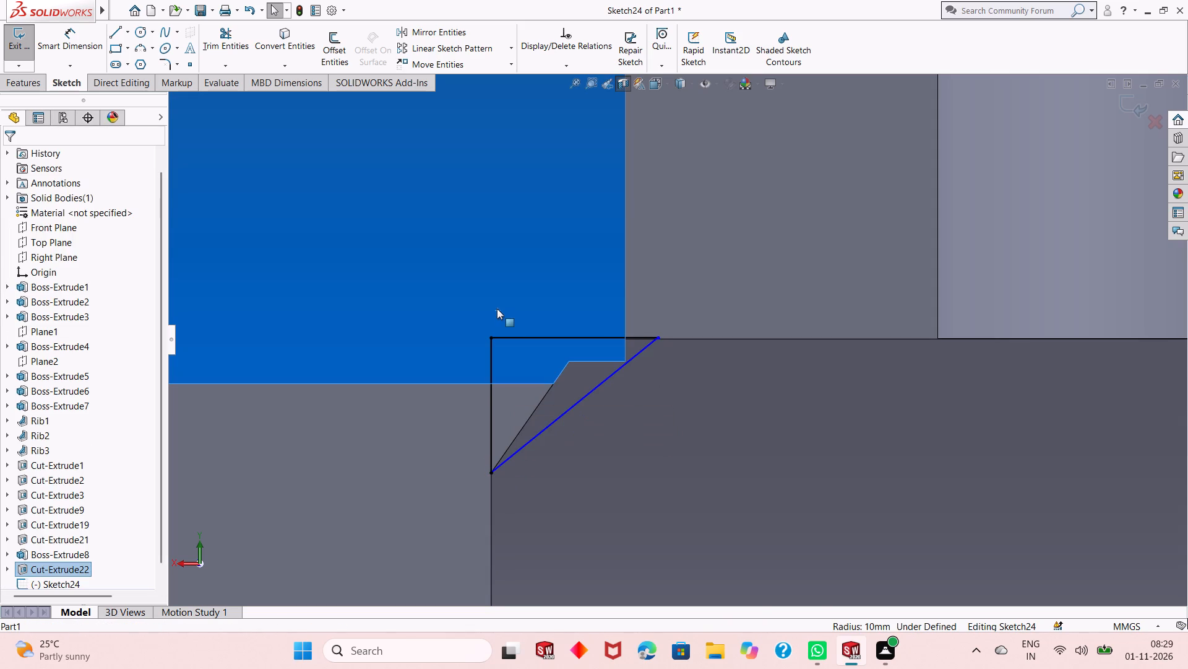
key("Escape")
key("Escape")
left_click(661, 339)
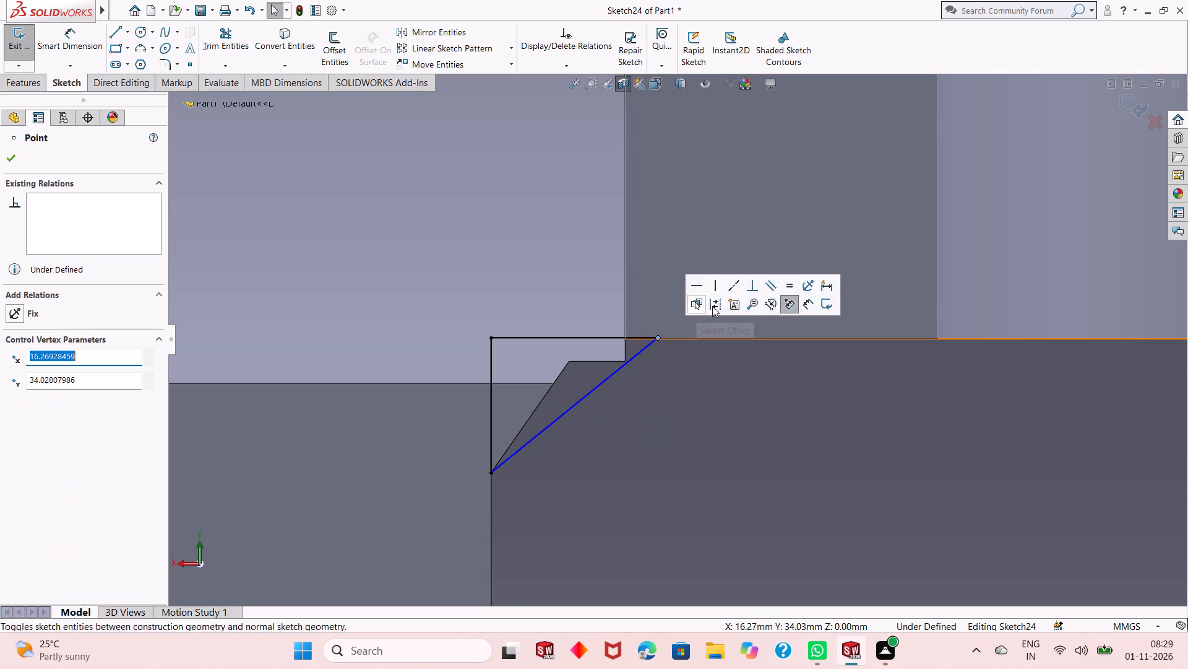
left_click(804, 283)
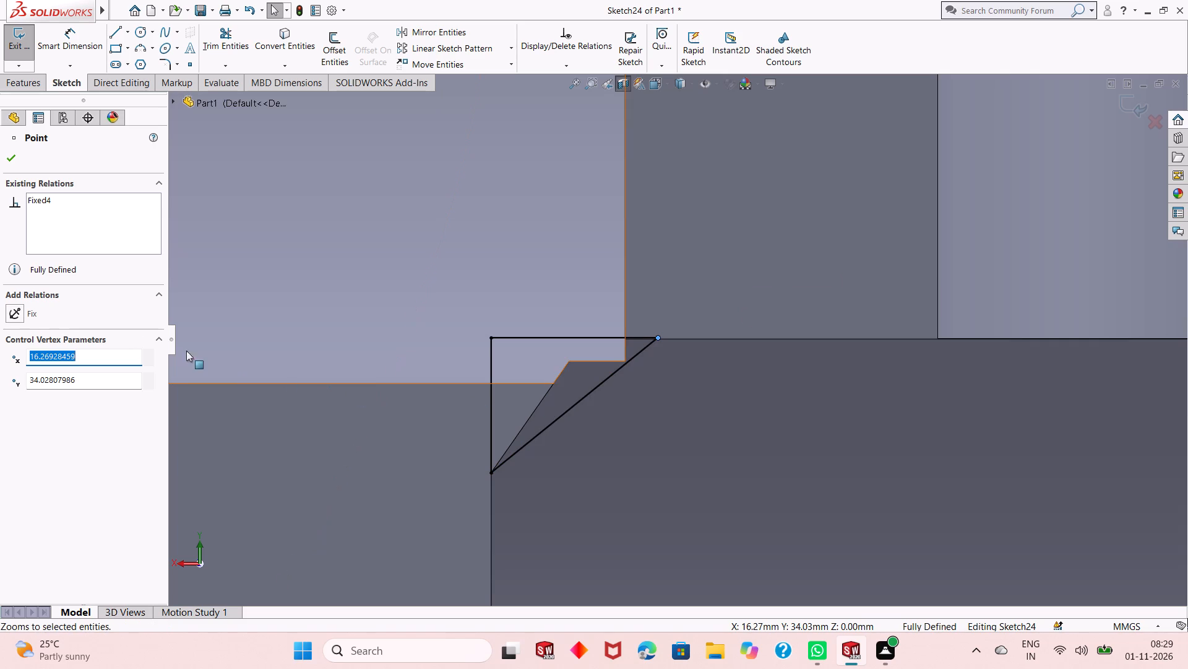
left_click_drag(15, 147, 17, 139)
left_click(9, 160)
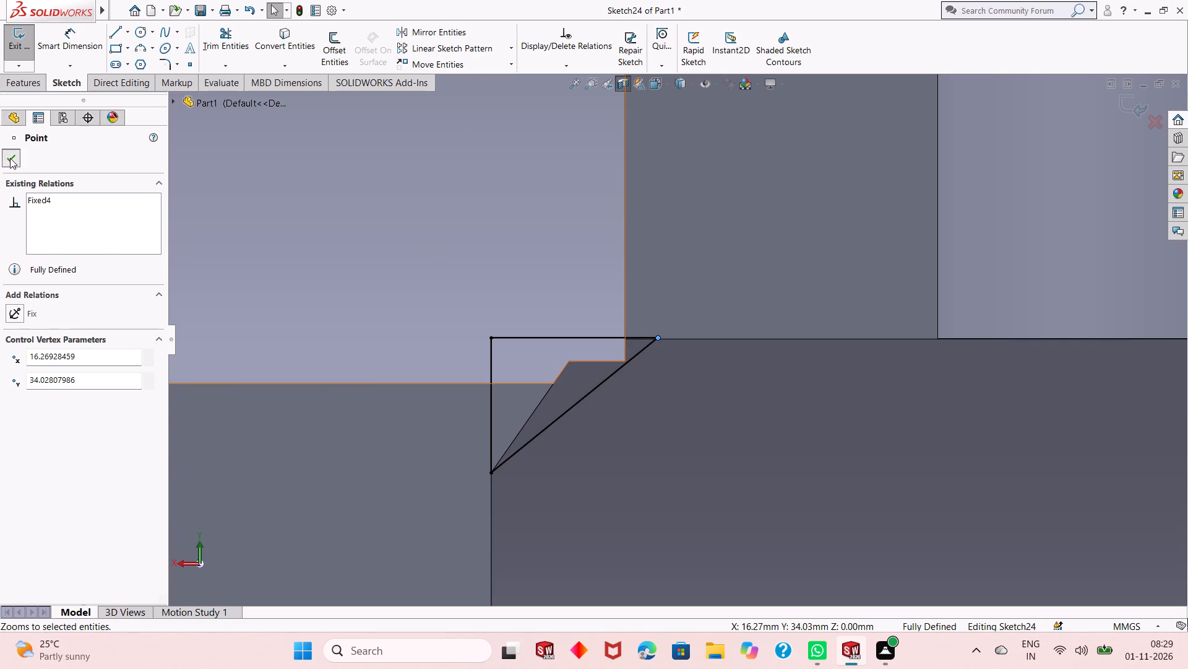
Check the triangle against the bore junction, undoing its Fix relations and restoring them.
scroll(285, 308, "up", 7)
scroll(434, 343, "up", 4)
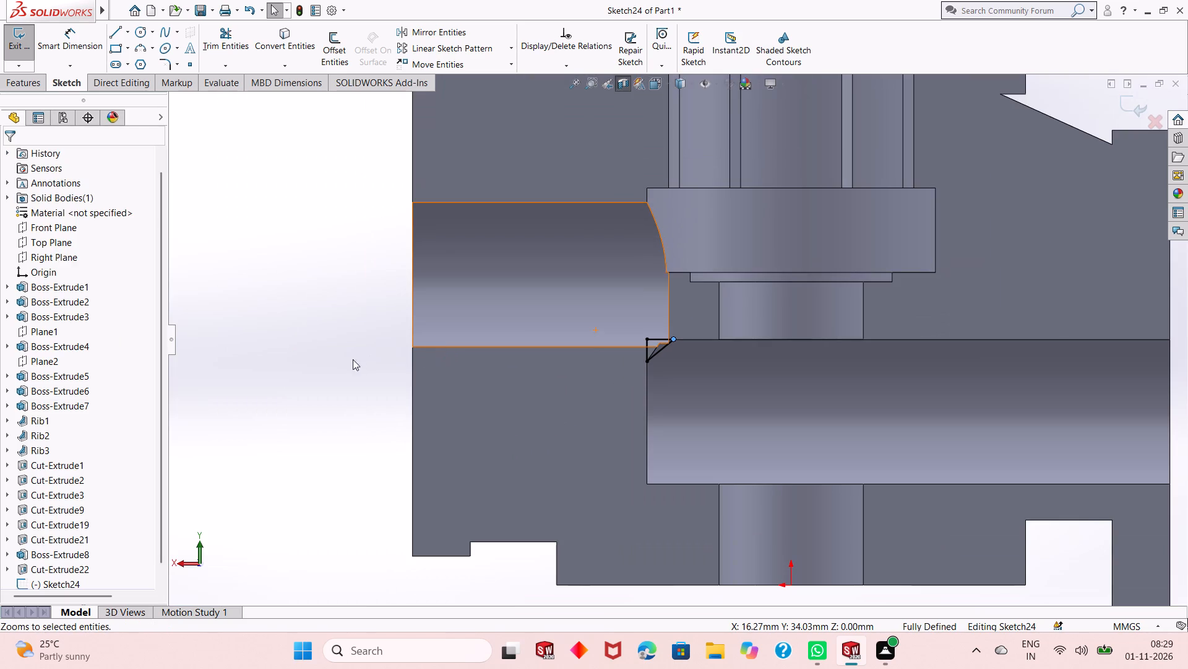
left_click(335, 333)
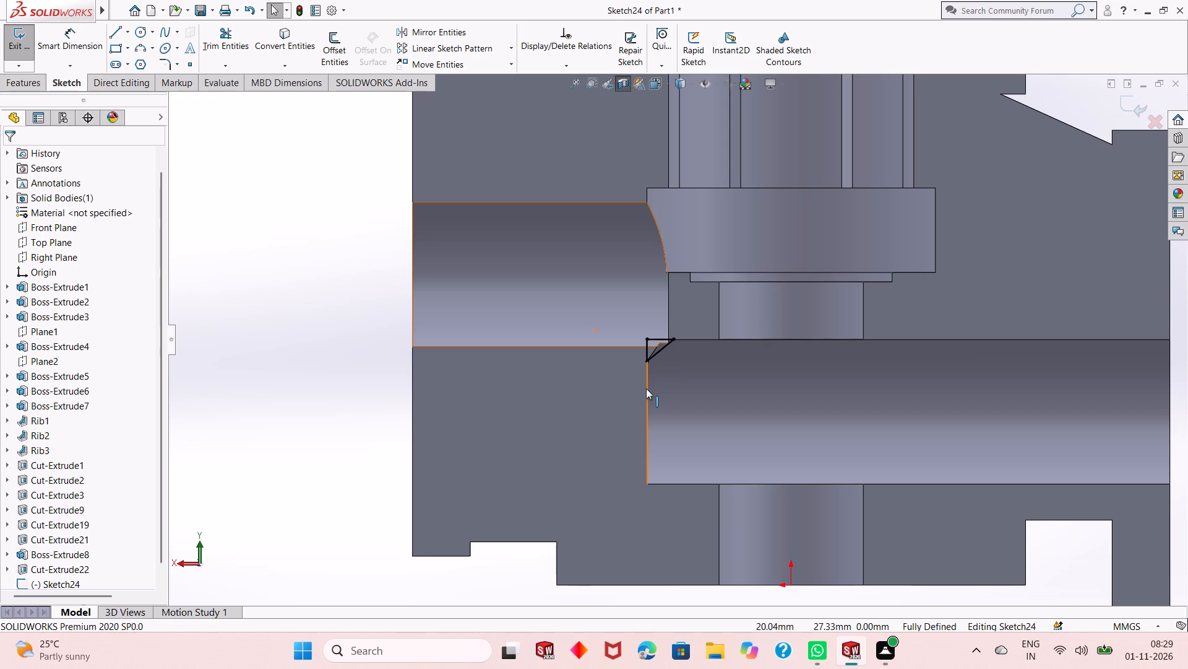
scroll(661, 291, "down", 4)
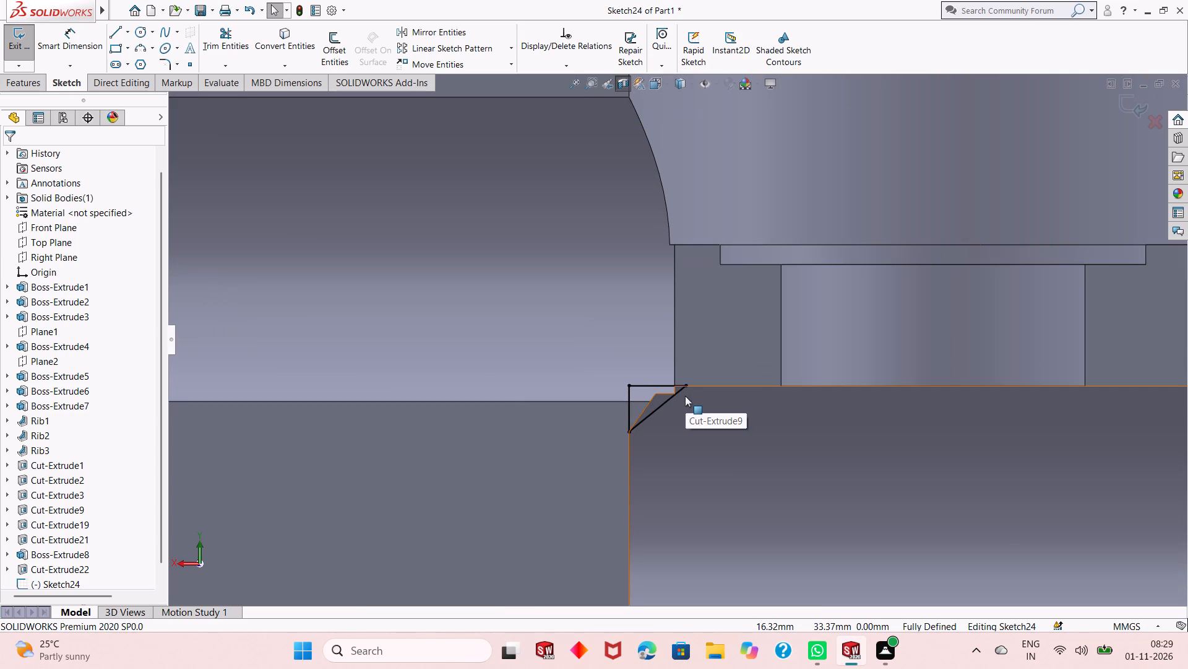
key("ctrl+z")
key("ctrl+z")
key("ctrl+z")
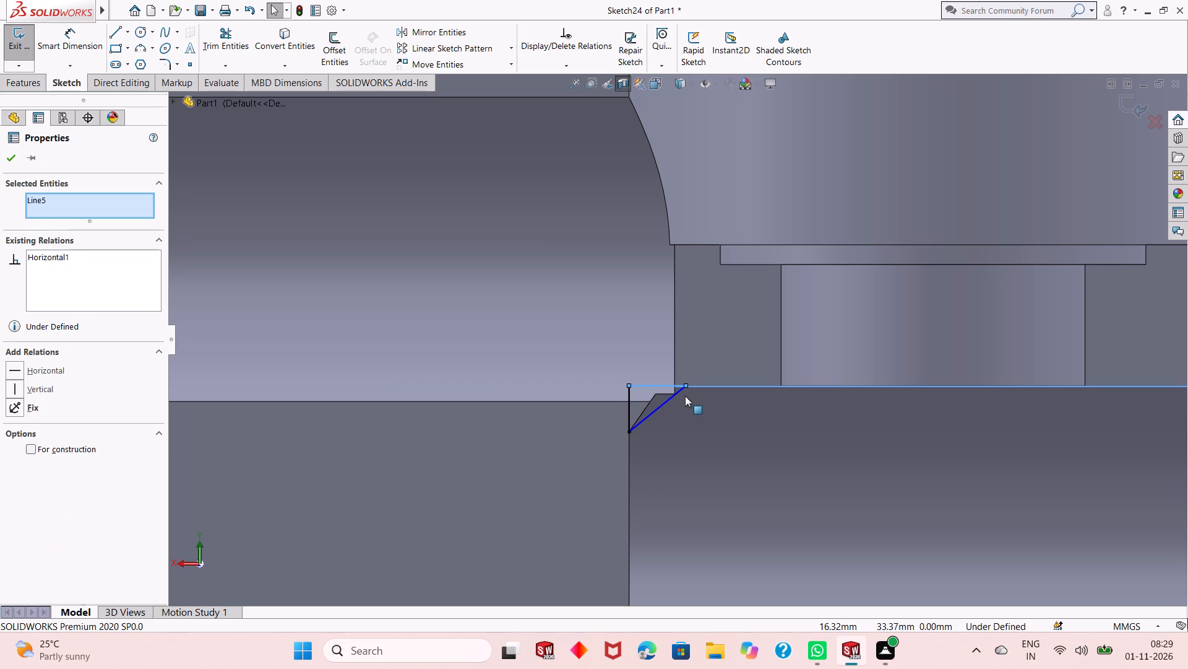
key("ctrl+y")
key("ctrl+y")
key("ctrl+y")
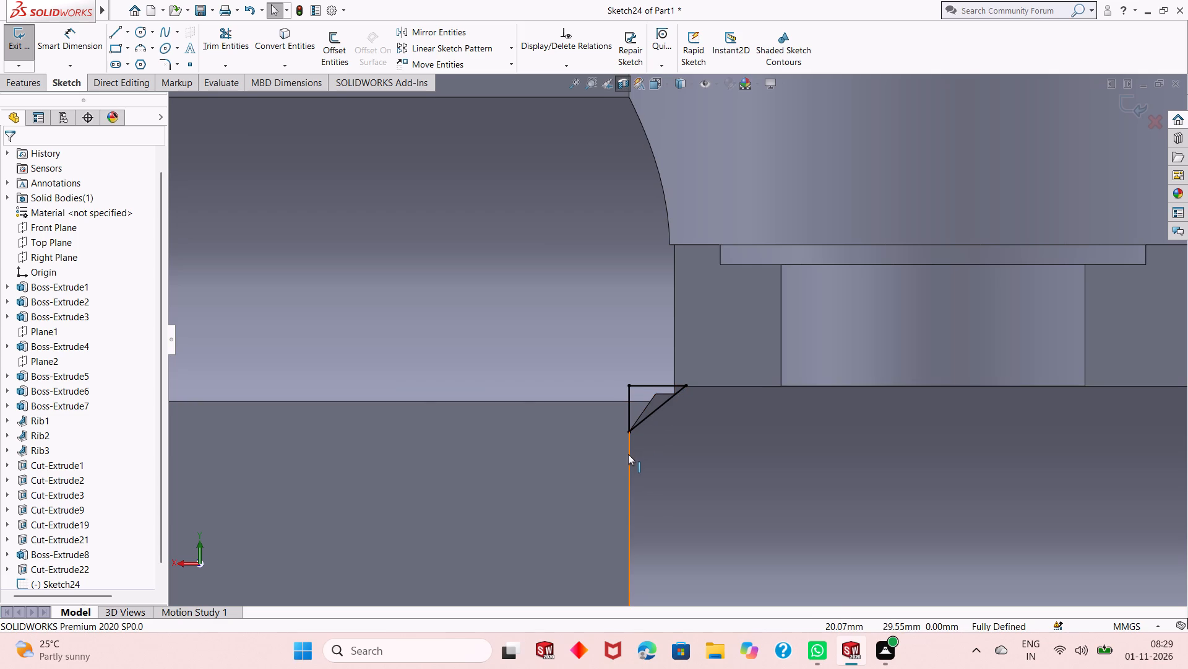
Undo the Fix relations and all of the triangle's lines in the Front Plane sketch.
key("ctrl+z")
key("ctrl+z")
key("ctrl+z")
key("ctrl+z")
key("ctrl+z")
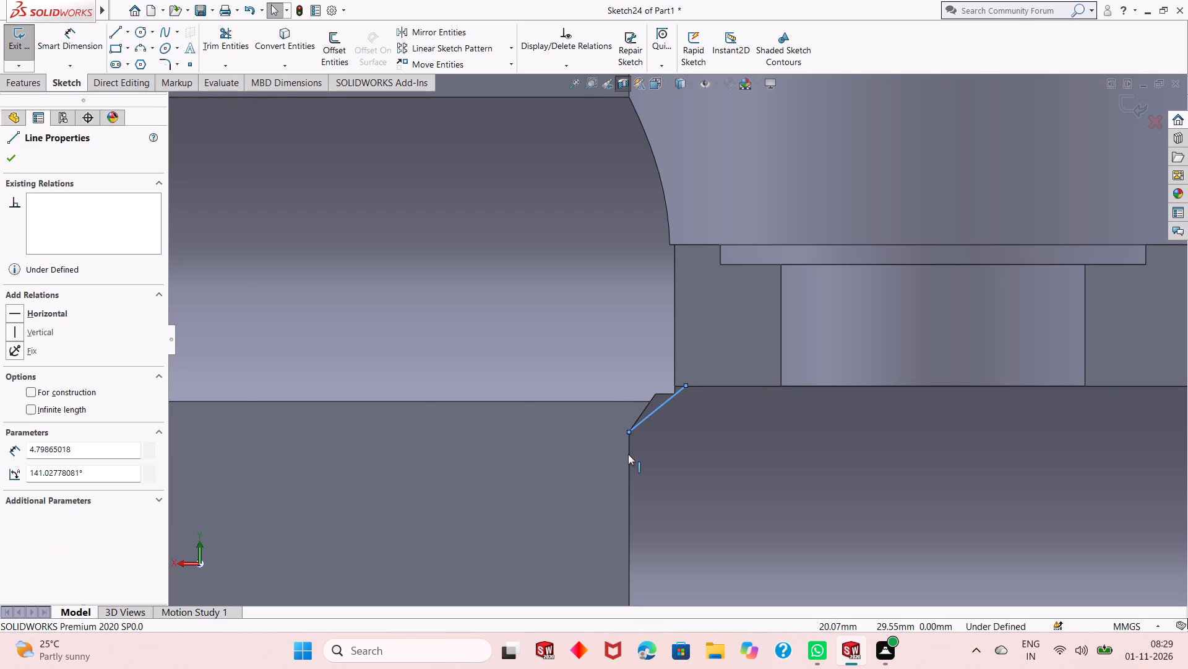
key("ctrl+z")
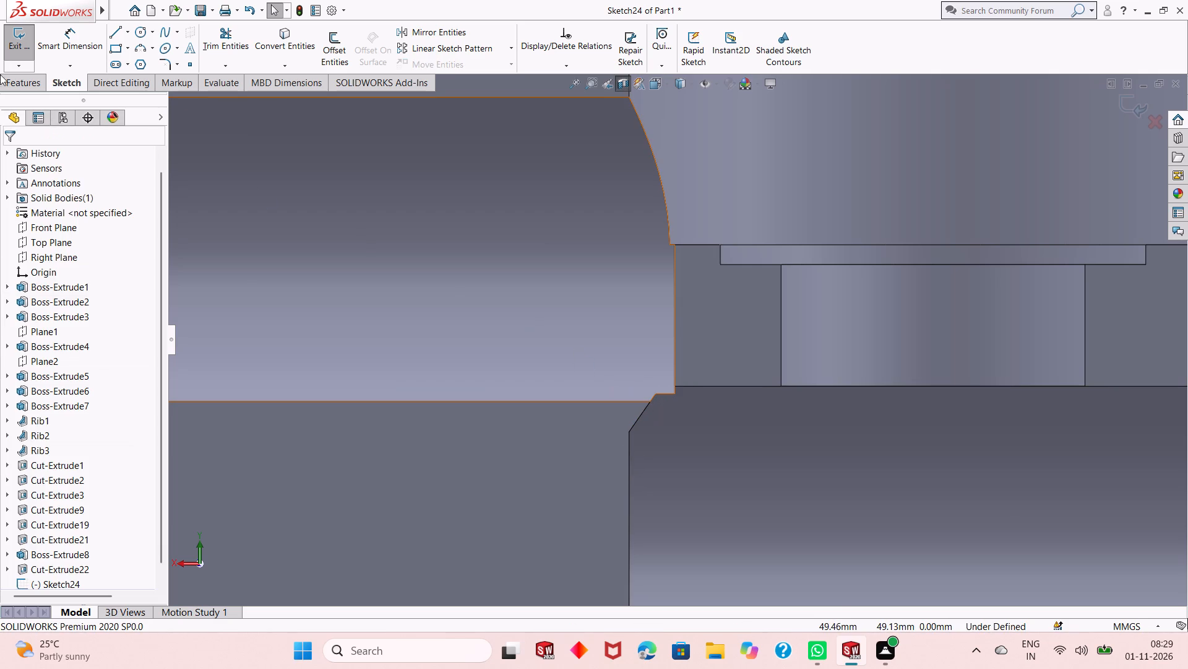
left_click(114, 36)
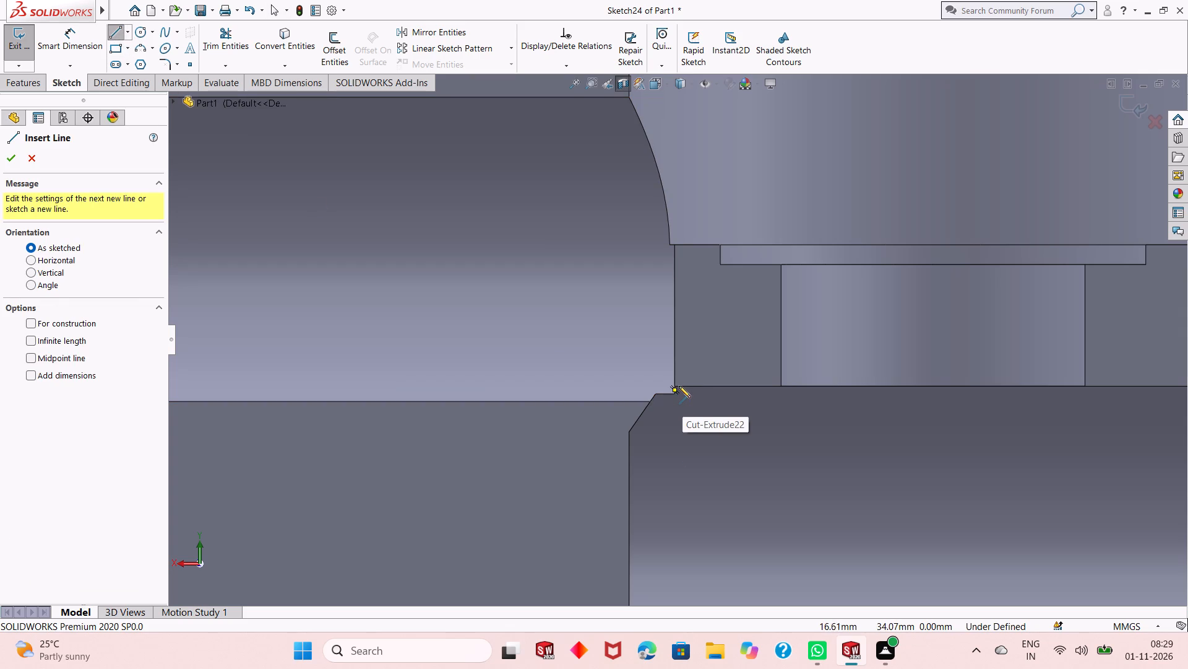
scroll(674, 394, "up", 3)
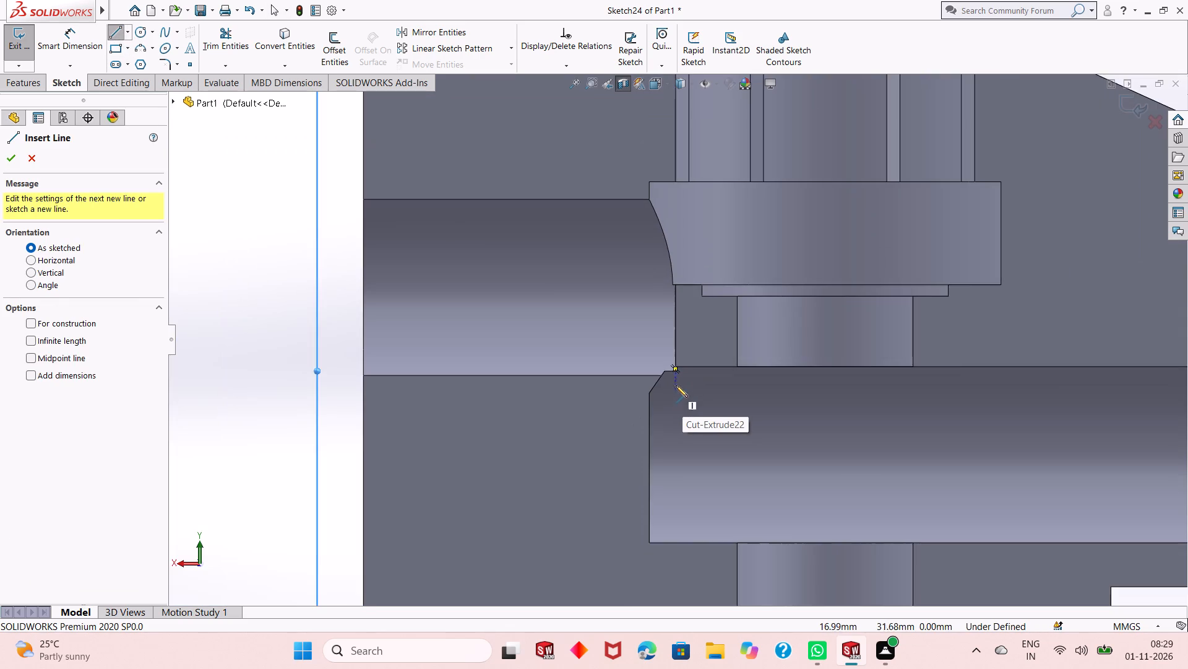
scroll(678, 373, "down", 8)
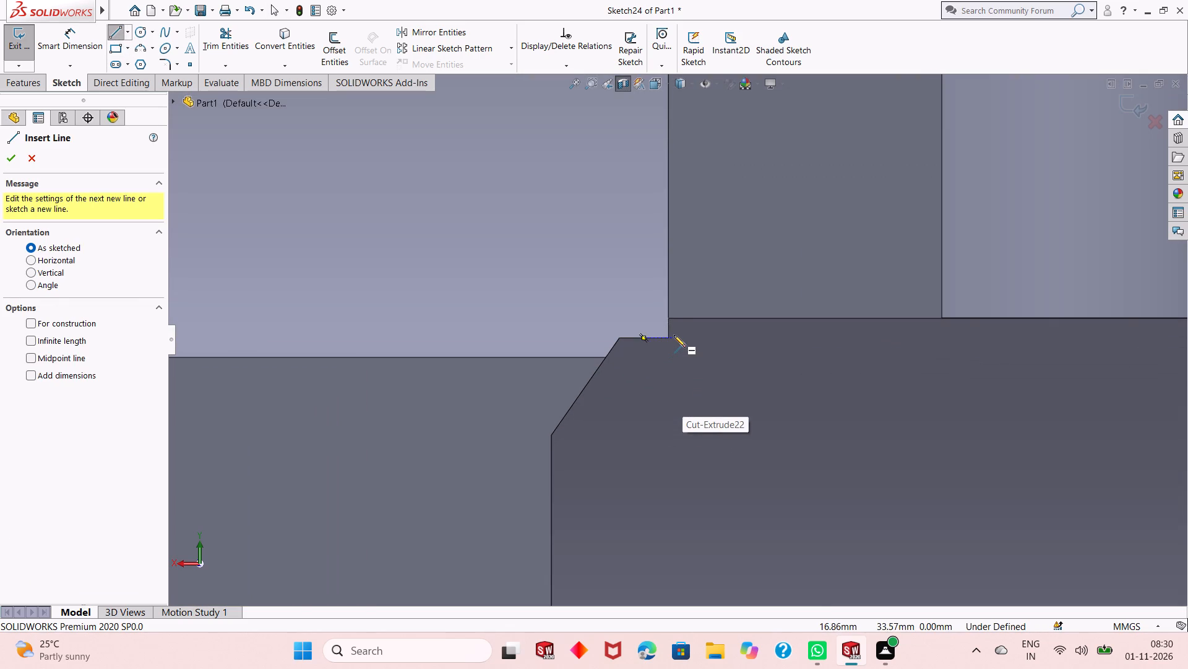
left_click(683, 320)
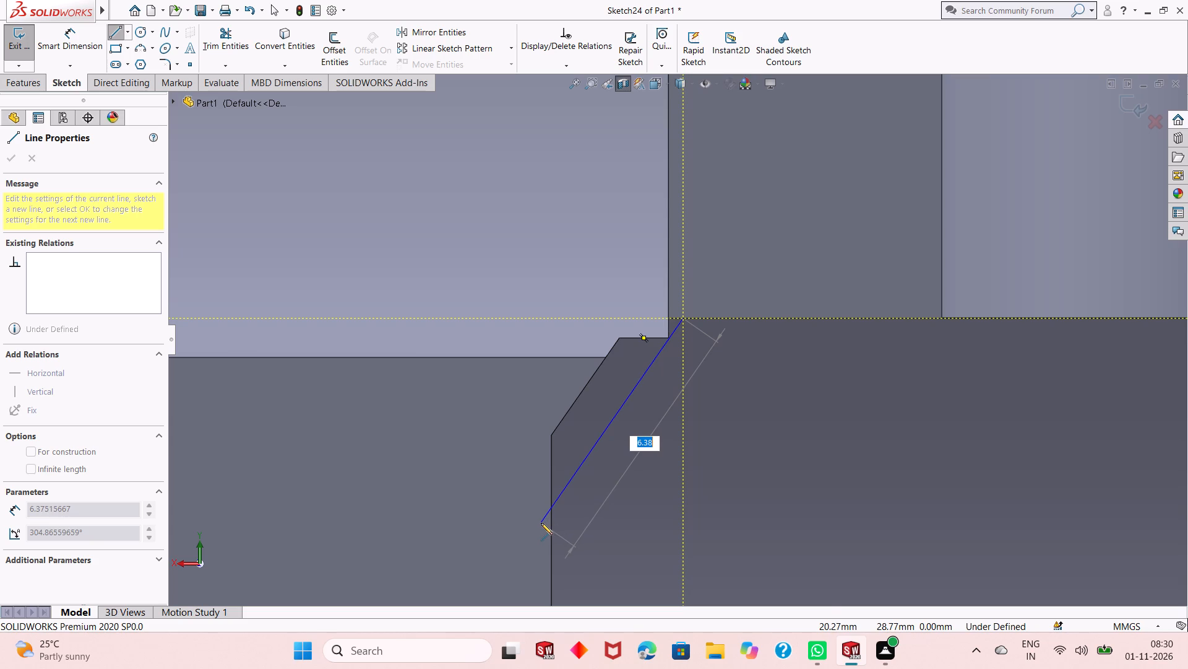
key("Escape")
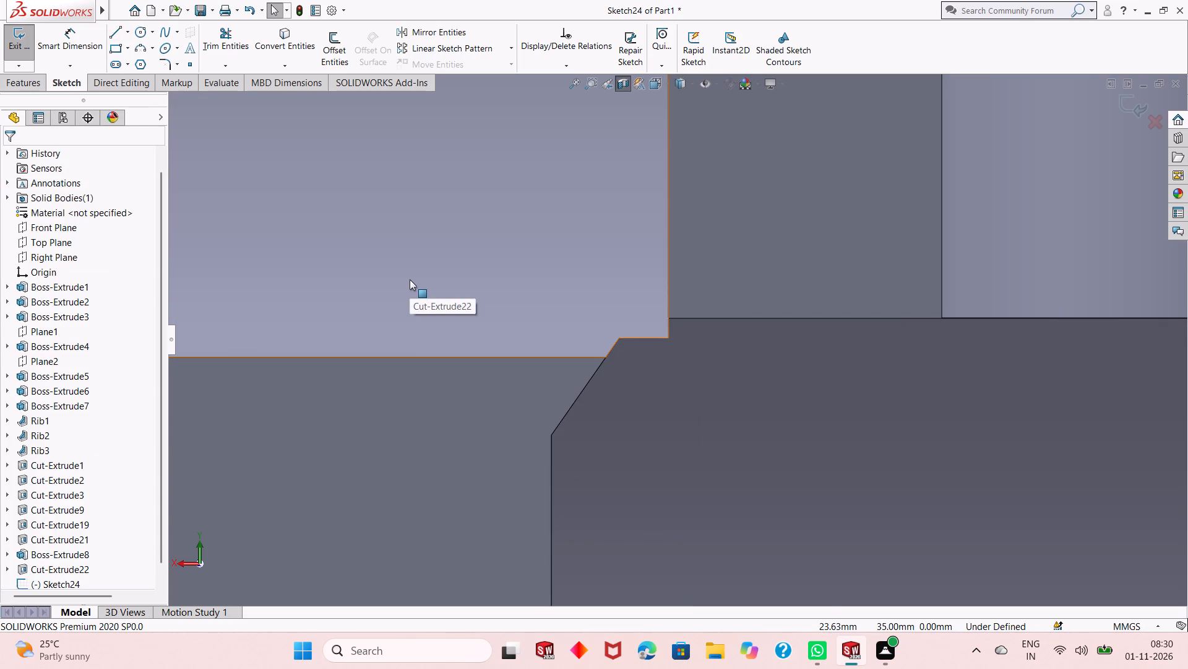
Redo the undone triangle lines at the bore junction together with their Fix relations.
key("ctrl+y")
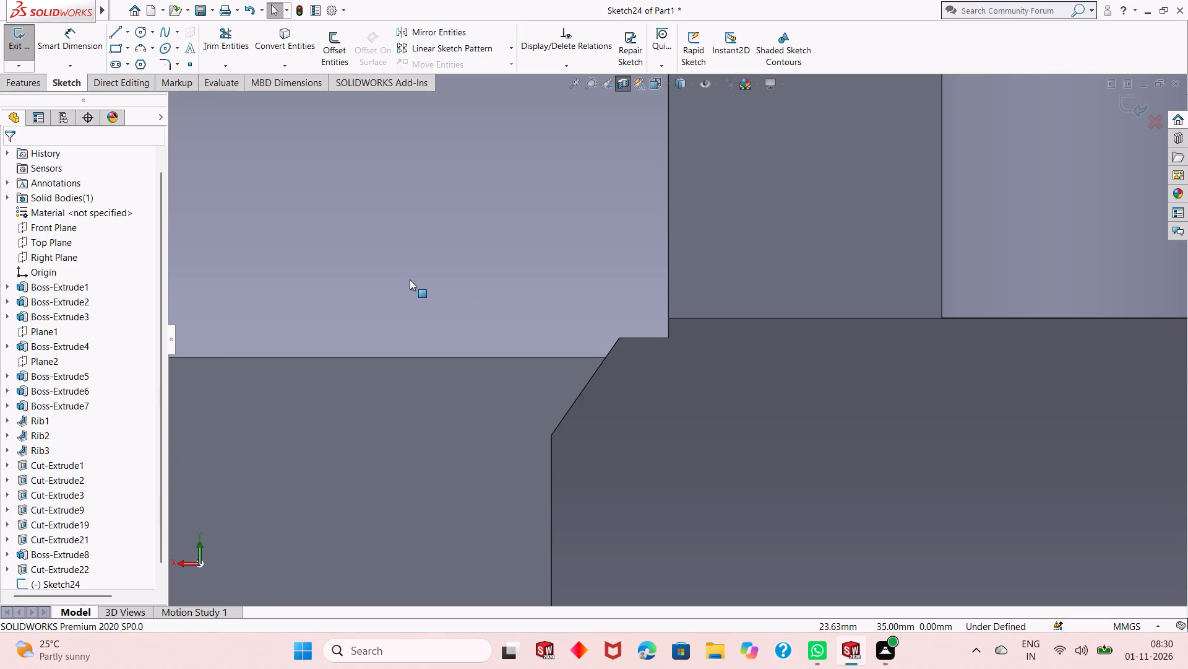
key("ctrl+y")
key("ctrl+y")
key("ctrl+y")
key("ctrl+y")
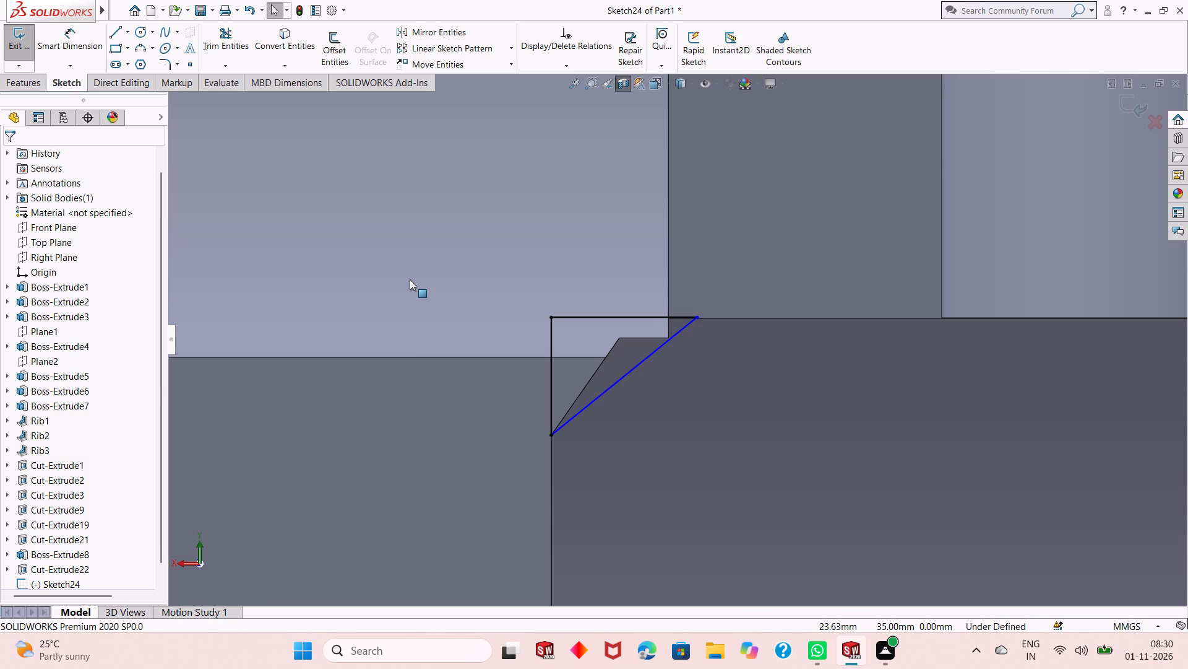
key("ctrl+y")
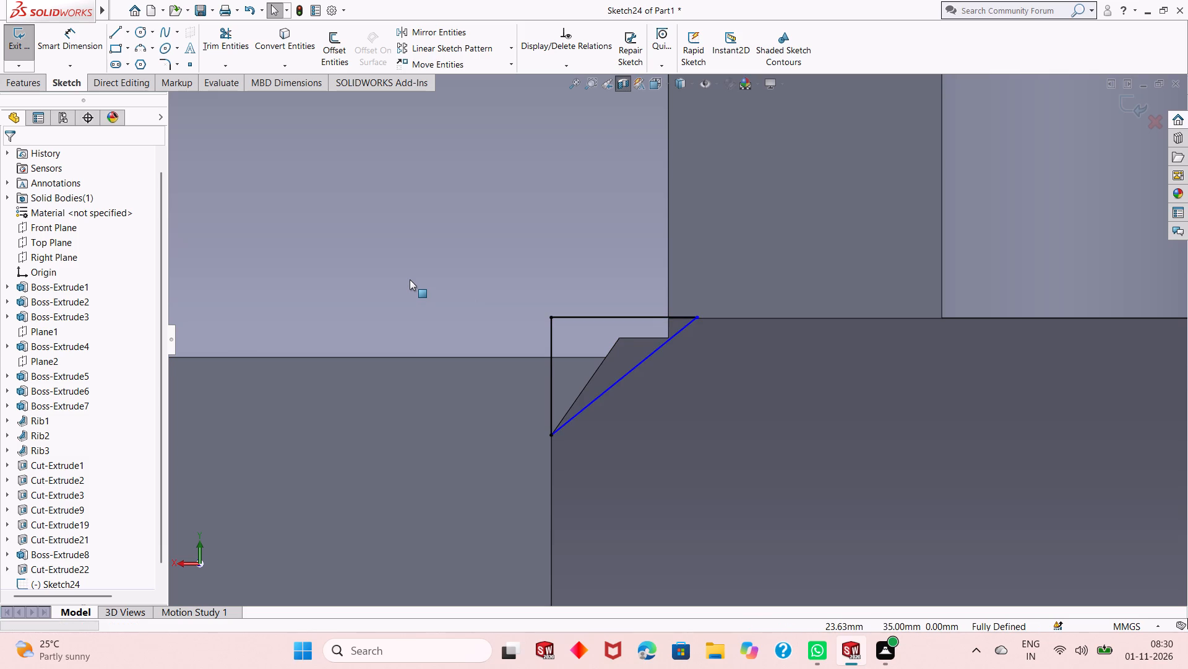
Extrude the triangle as a merged boss, 20 mm deep with a Mid Plane end condition.
scroll(581, 422, "down", 1)
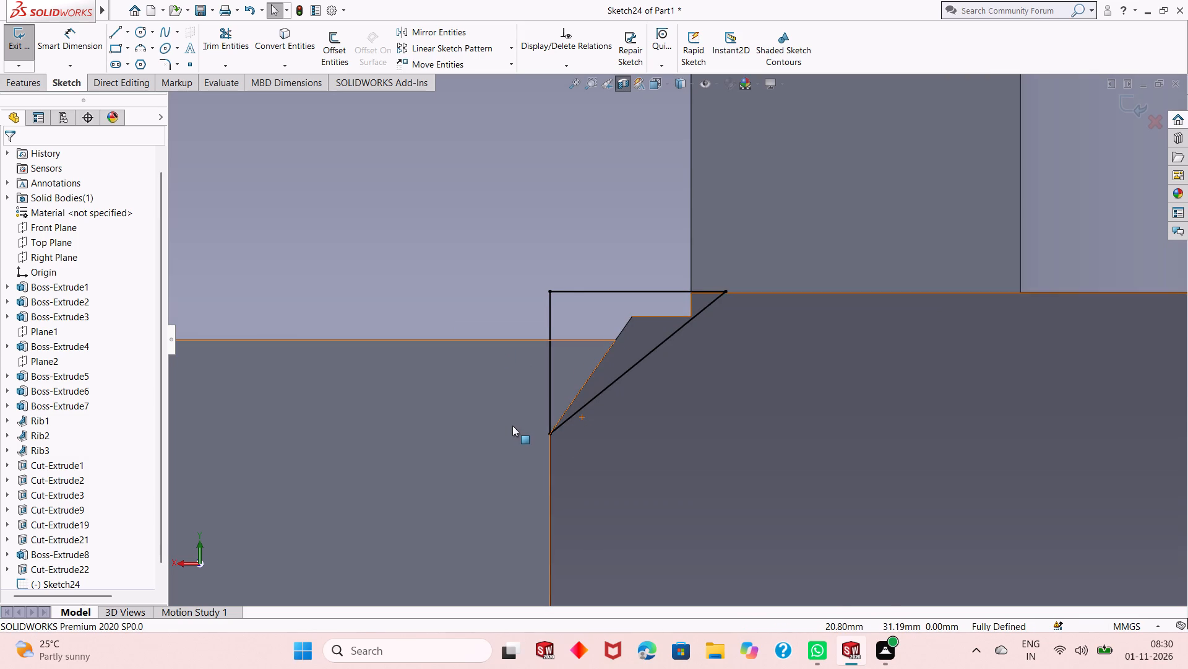
scroll(512, 426, "up", 4)
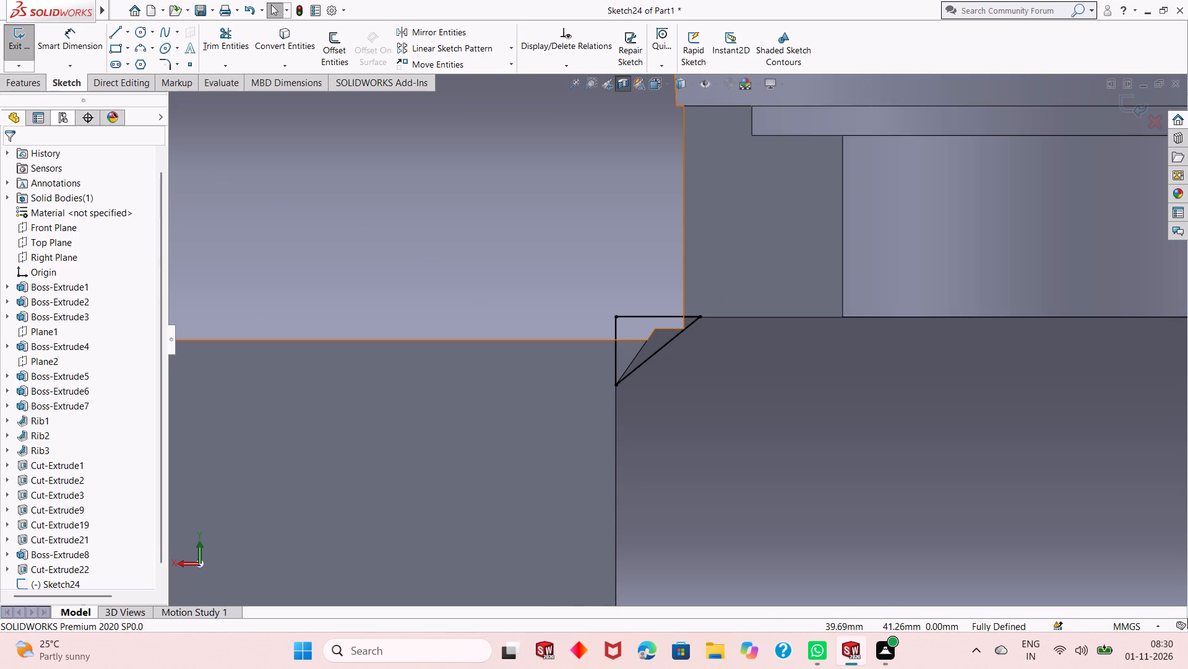
left_click(43, 91)
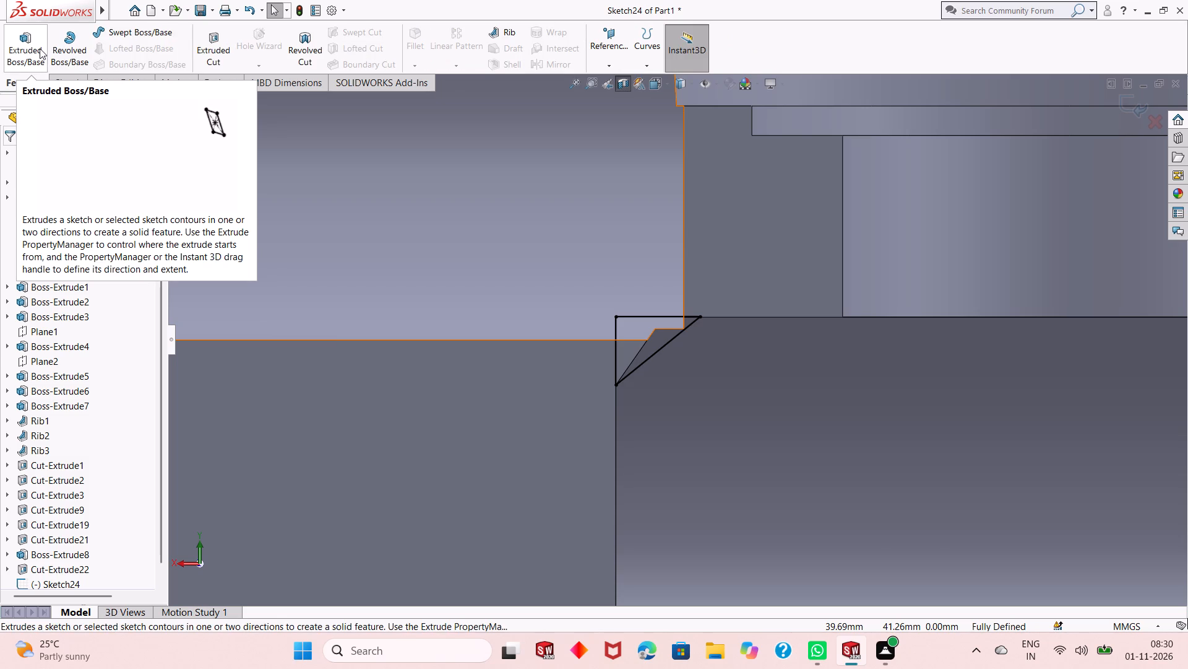
left_click(40, 48)
scroll(475, 380, "up", 2)
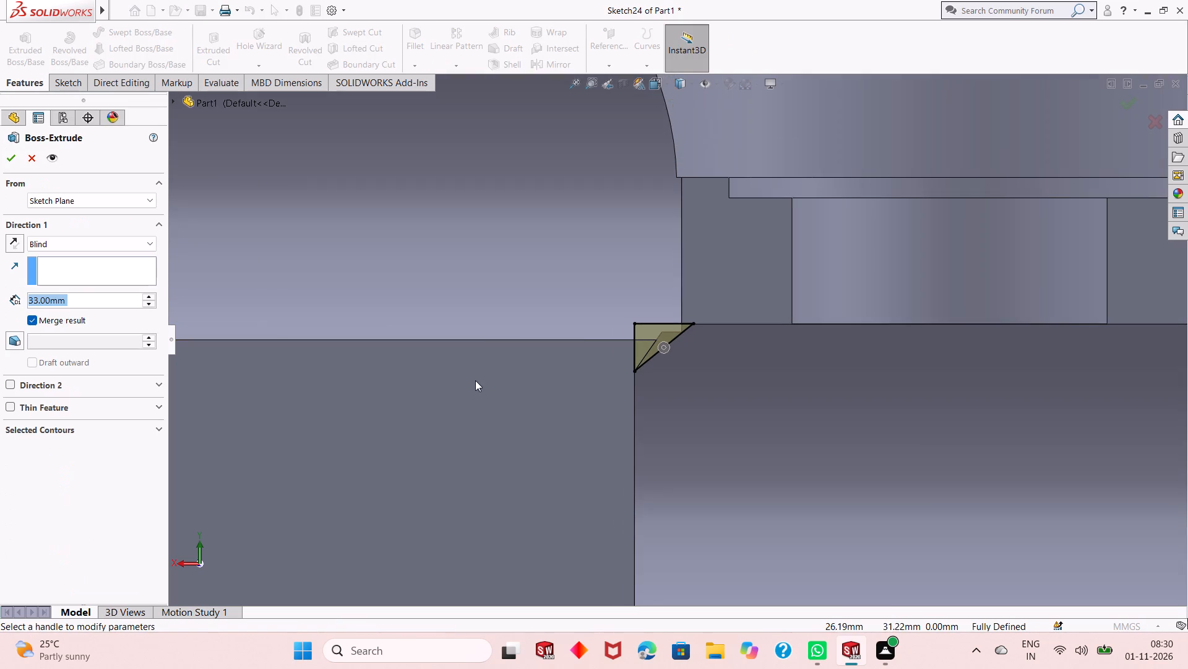
middle_click_drag(454, 367, 447, 367)
scroll(460, 325, "up", 2)
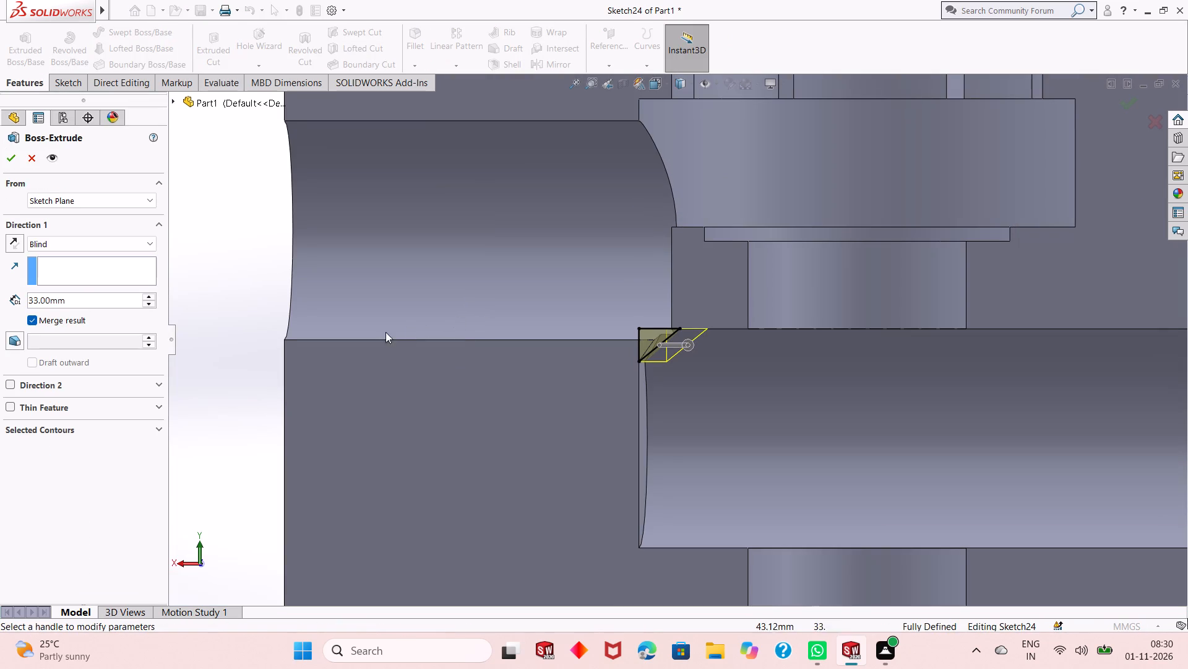
middle_click(379, 334)
middle_click(365, 303)
middle_click_drag(316, 333, 308, 336)
middle_click(308, 336)
middle_click_drag(471, 377, 334, 380)
scroll(334, 380, "up", 4)
middle_click_drag(430, 334, 493, 315)
scroll(438, 345, "down", 3)
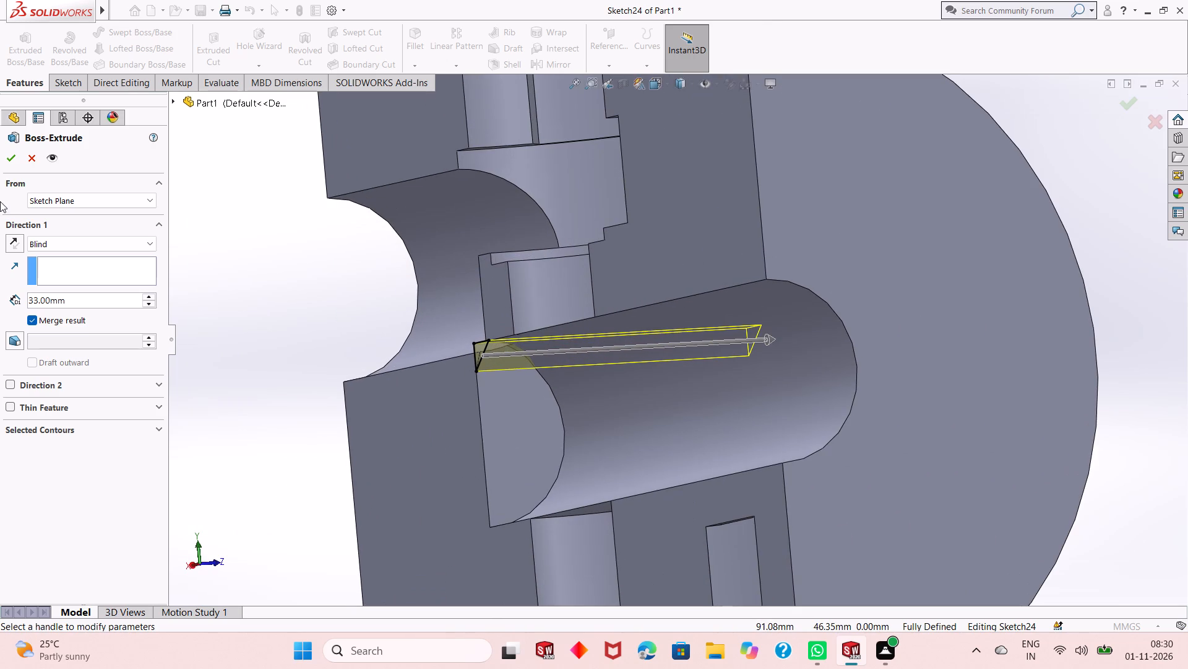
left_click(63, 237)
left_click(98, 331)
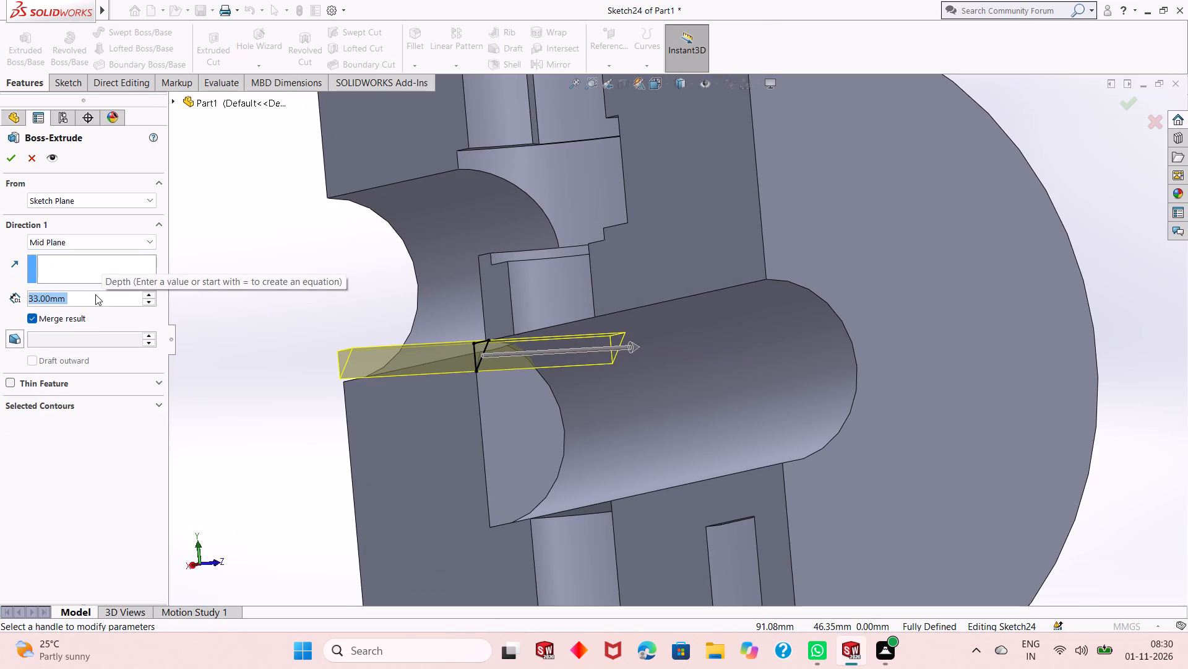
type("20")
key("Return")
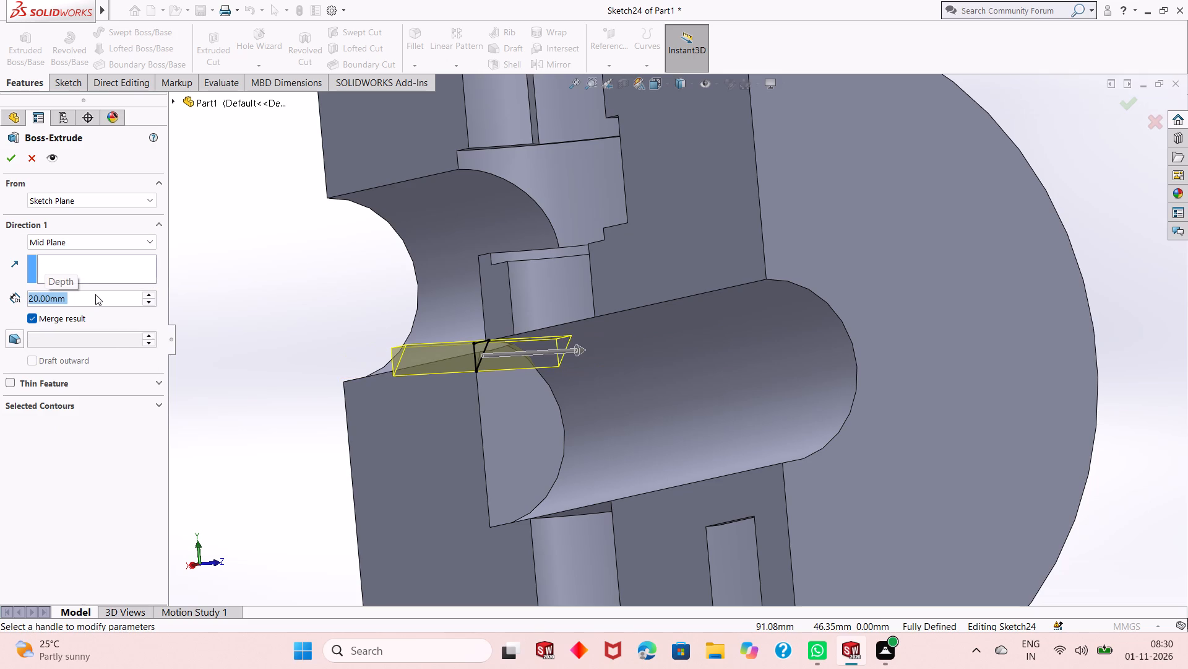
left_click(14, 162)
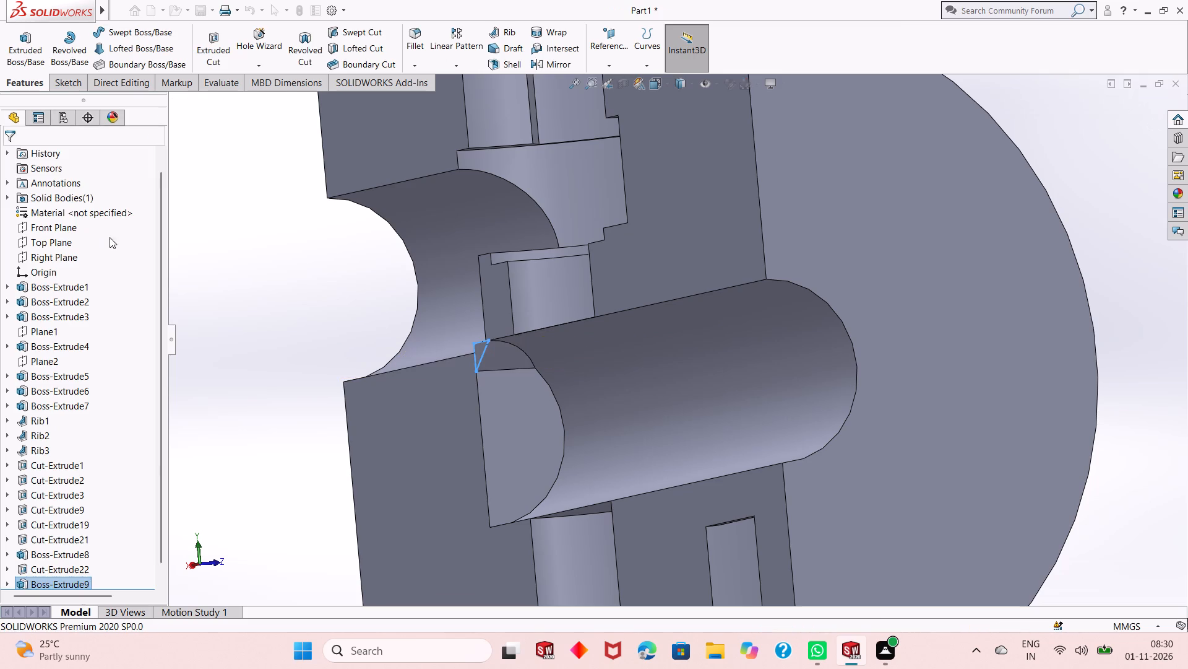
Start a new sketch on the Front Plane and view it face-on from the sectioned side.
left_click(258, 309)
middle_click_drag(424, 367, 489, 370)
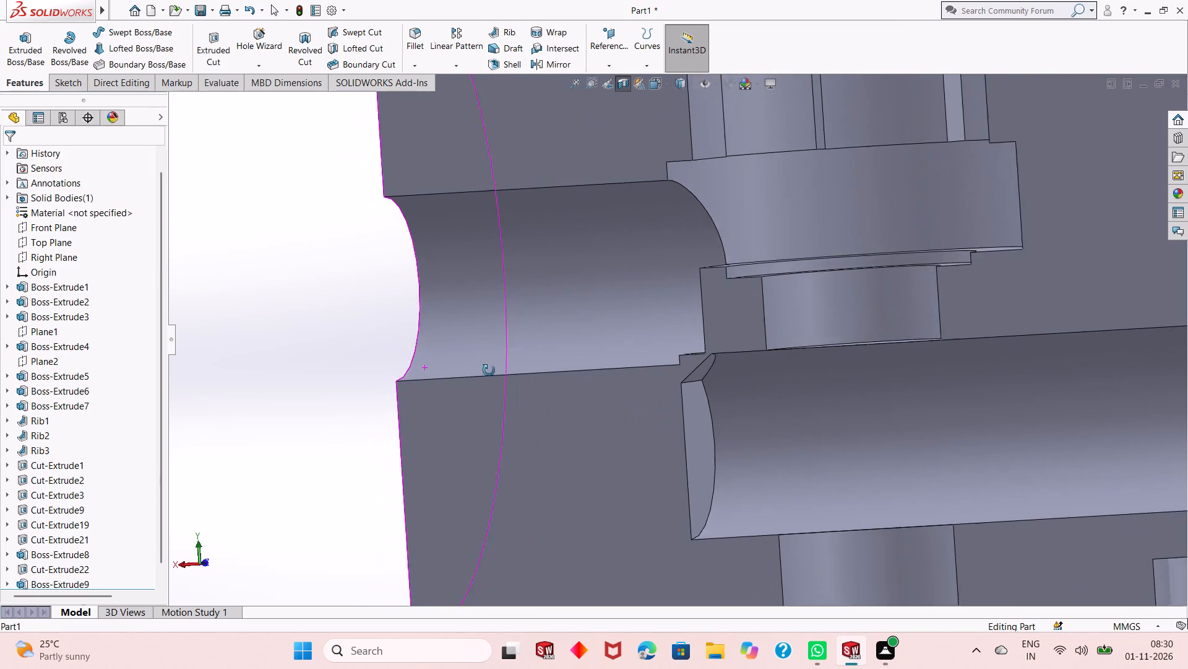
middle_click_drag(489, 370, 493, 369)
scroll(729, 356, "down", 3)
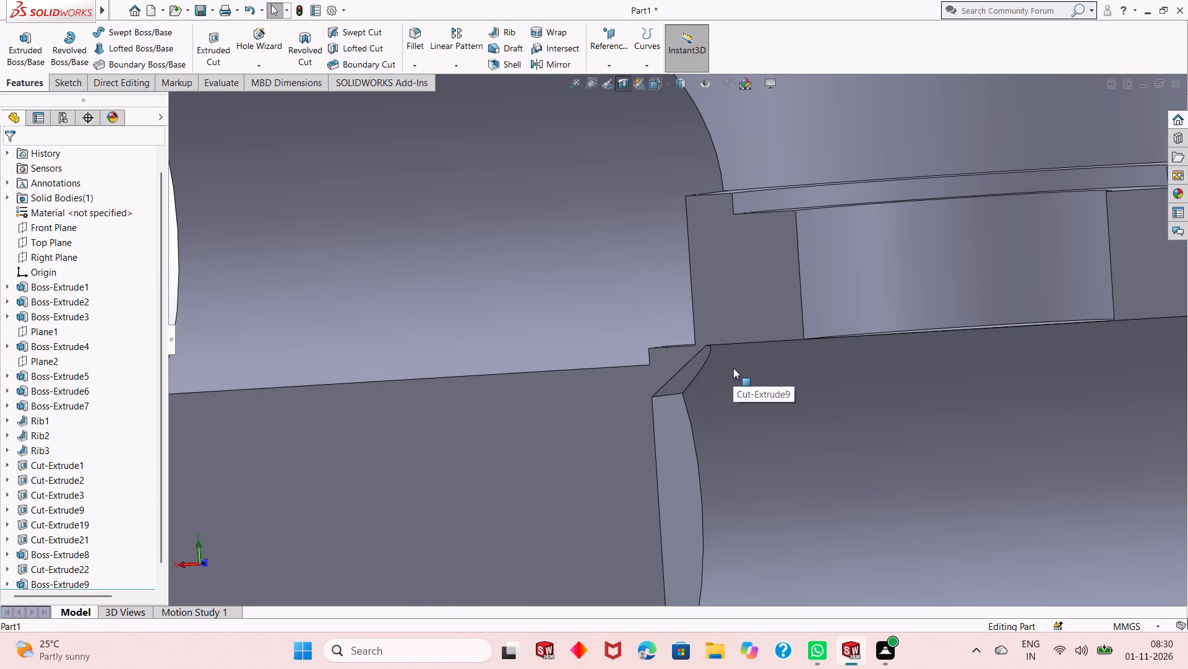
scroll(662, 393, "up", 4)
left_click(42, 225)
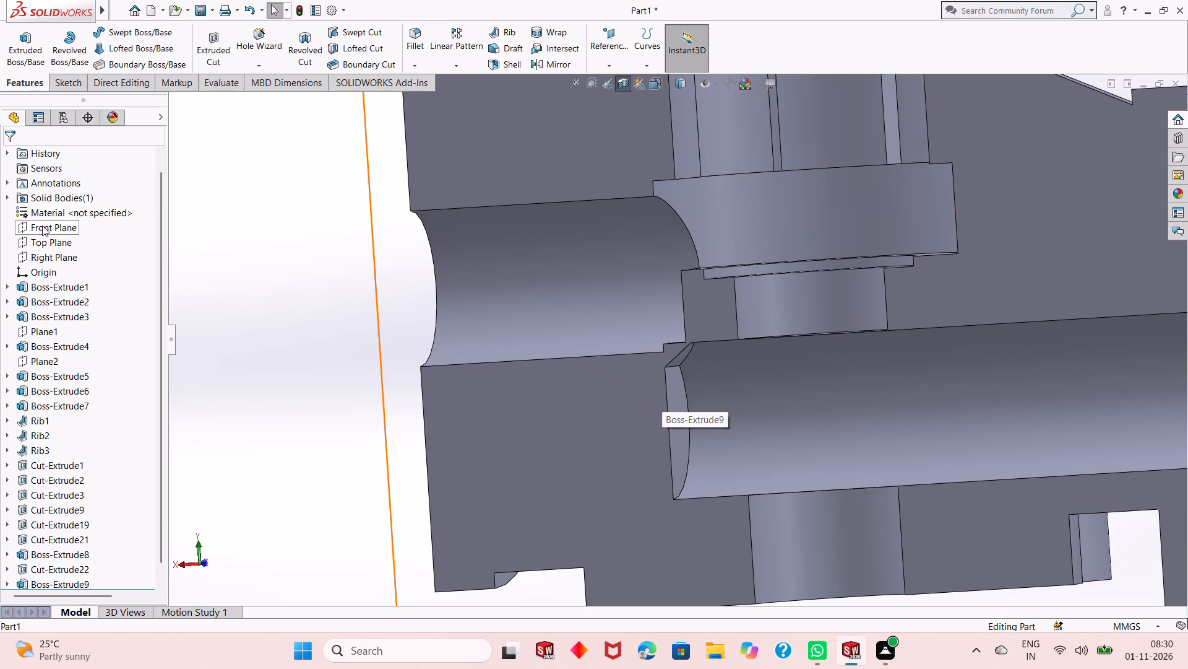
left_click(58, 211)
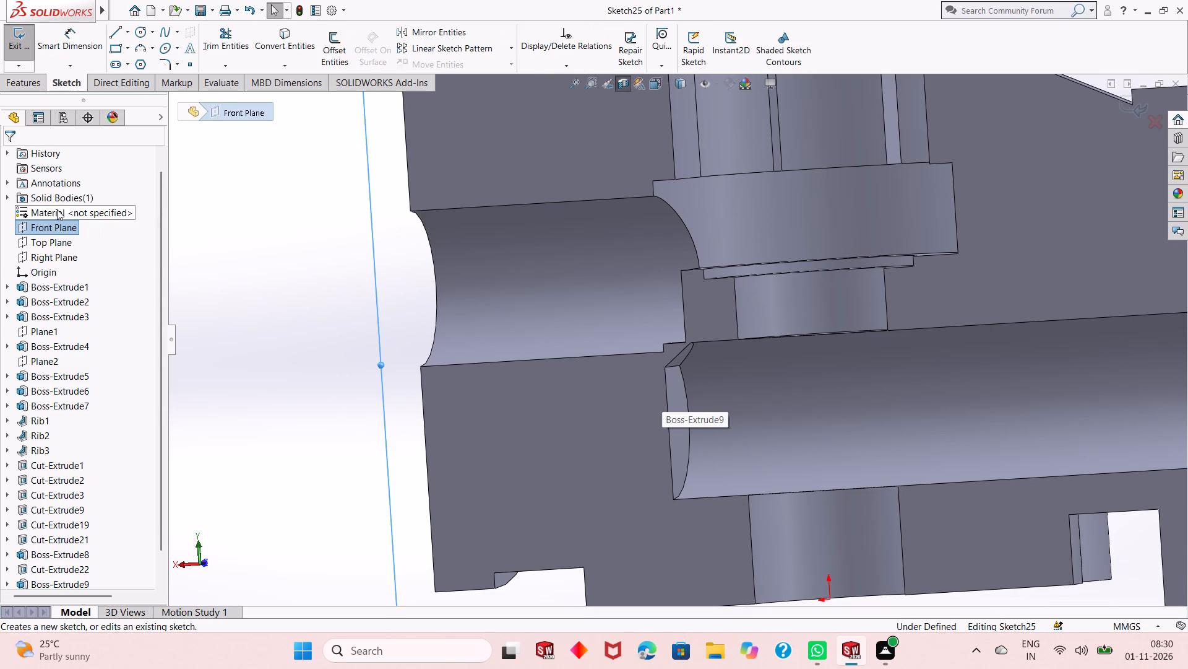
key("ctrl+8")
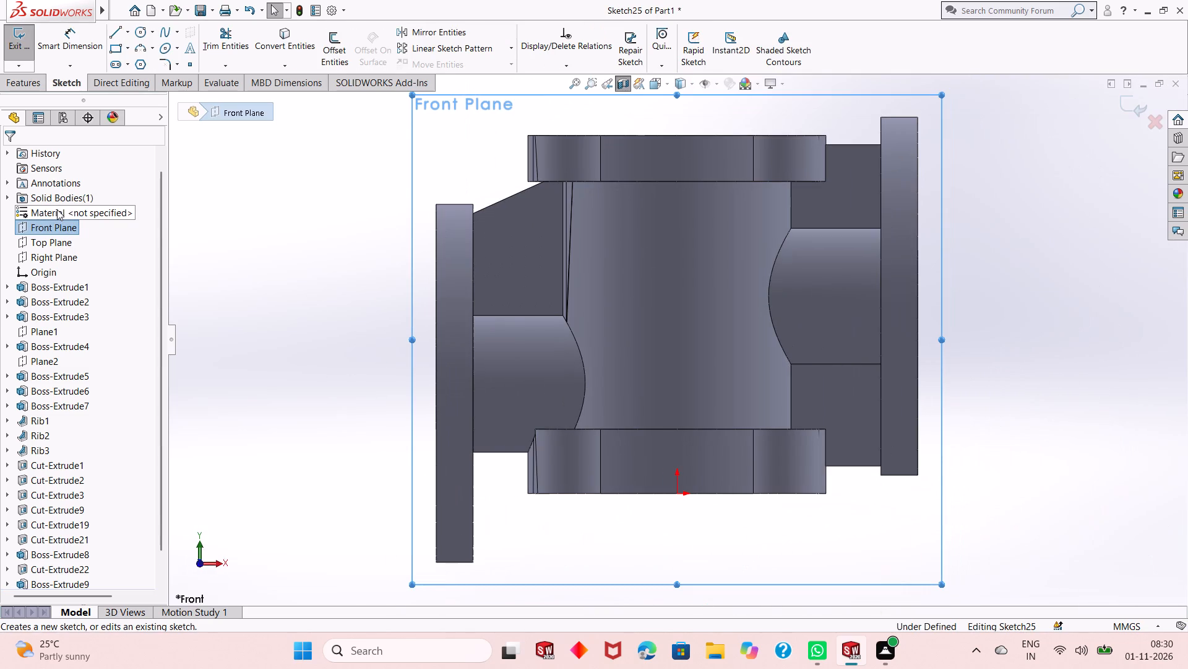
key("ctrl+8")
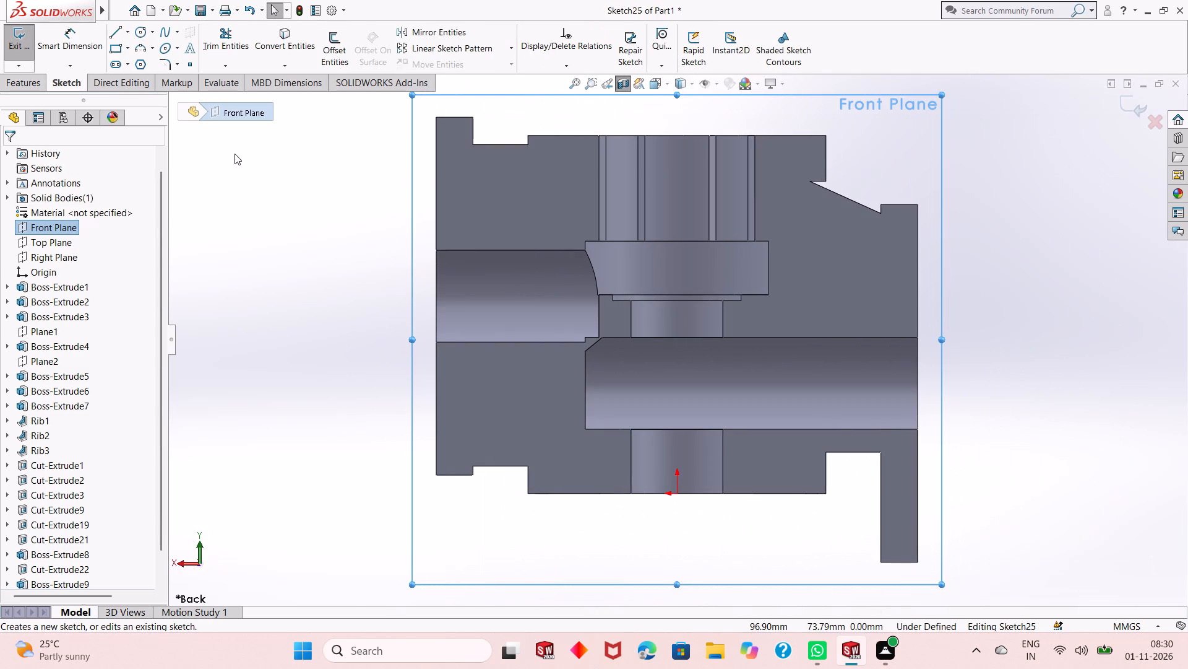
Sketch a diagonal line about 12.9 mm long from the counterbore's bottom corner to the lower edge of the upper horizontal bore.
scroll(626, 340, "down", 4)
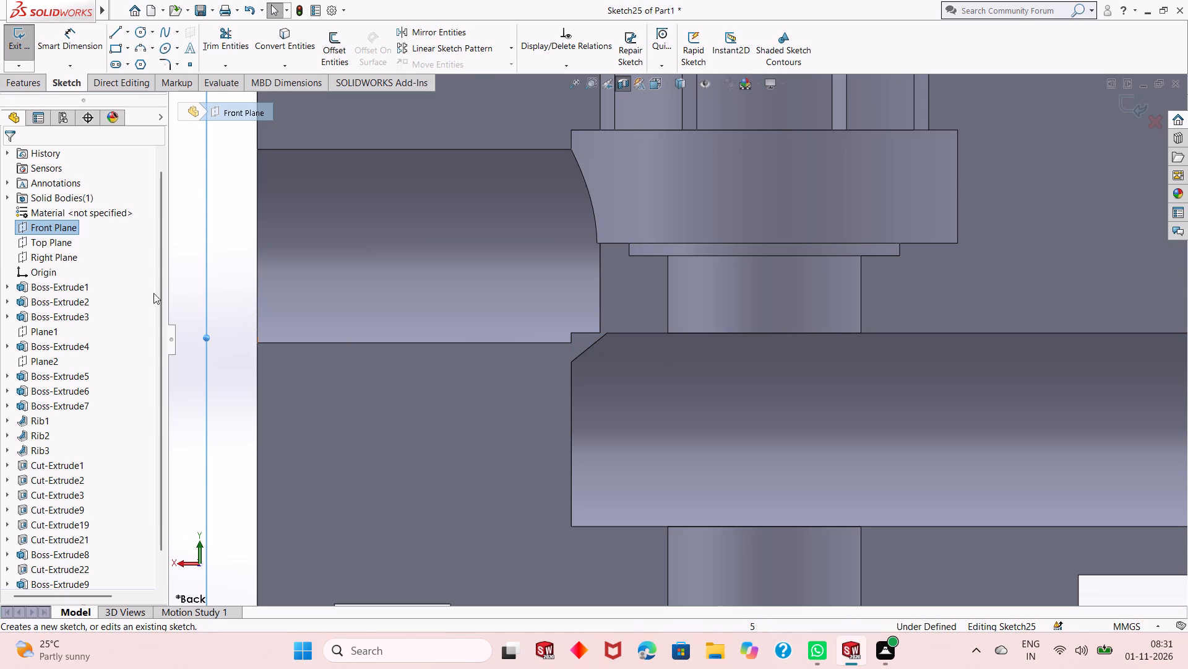
left_click(183, 271)
scroll(614, 314, "down", 1)
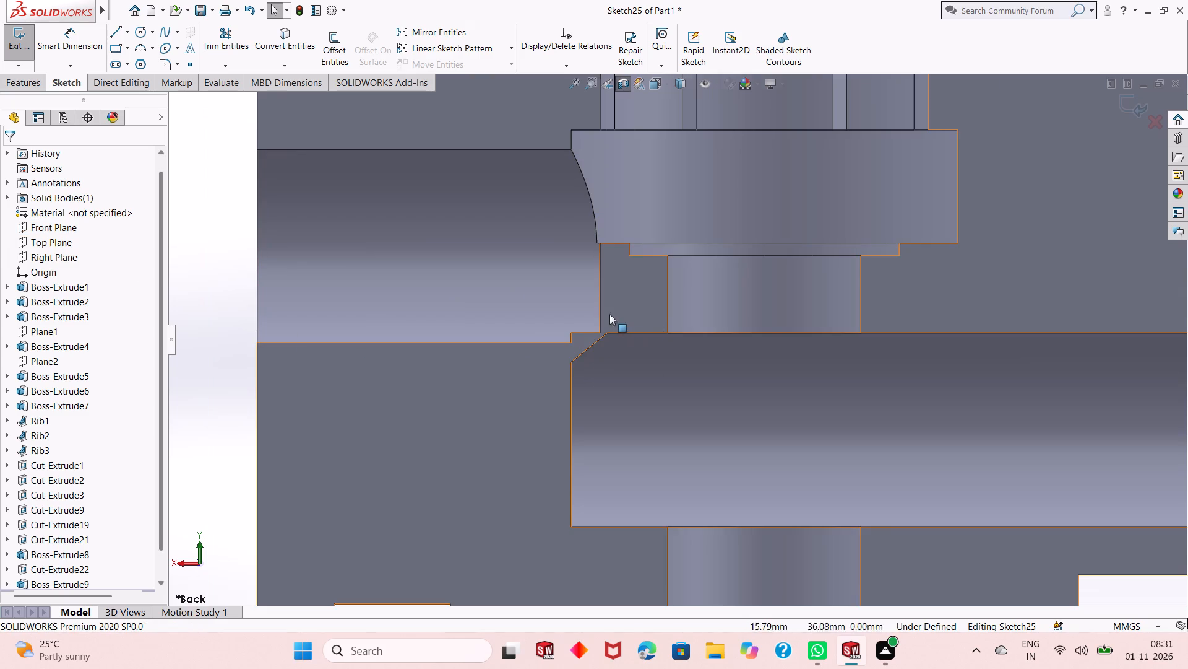
scroll(609, 314, "down", 1)
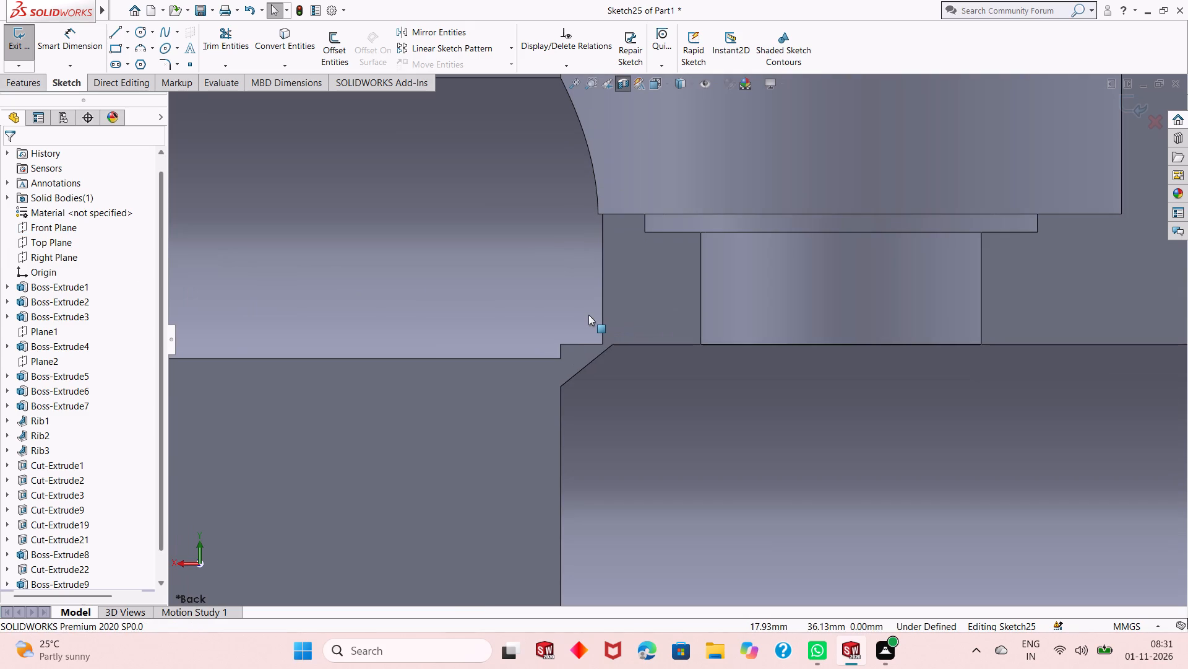
left_click(113, 32)
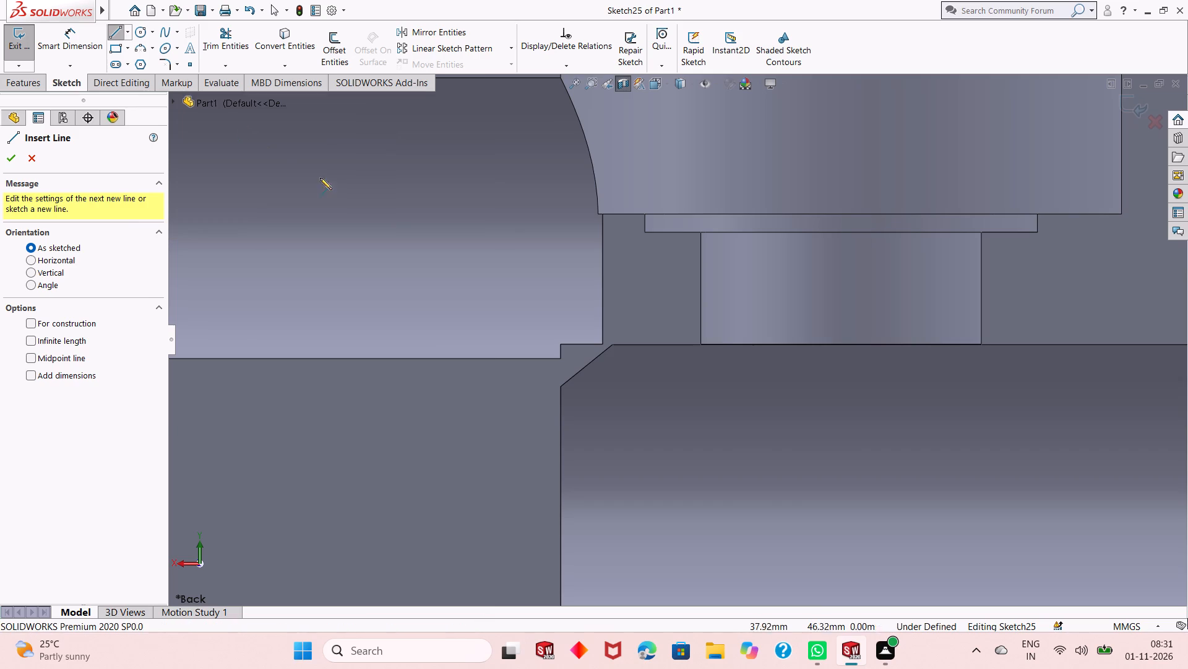
scroll(412, 243, "up", 1)
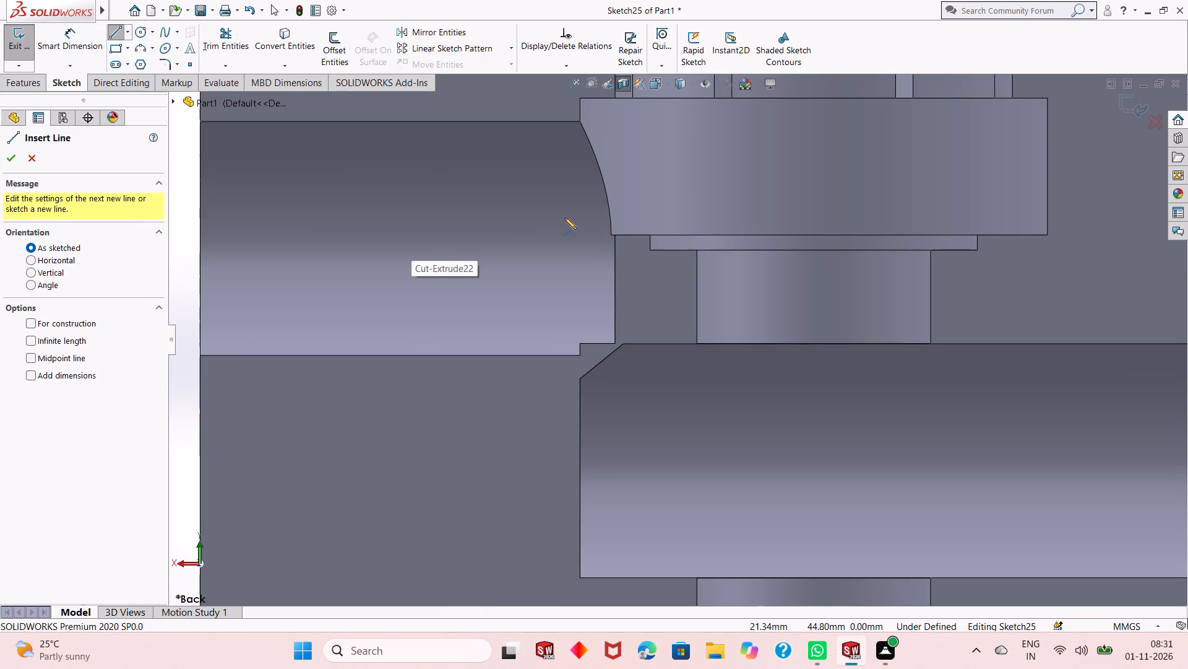
left_click(612, 236)
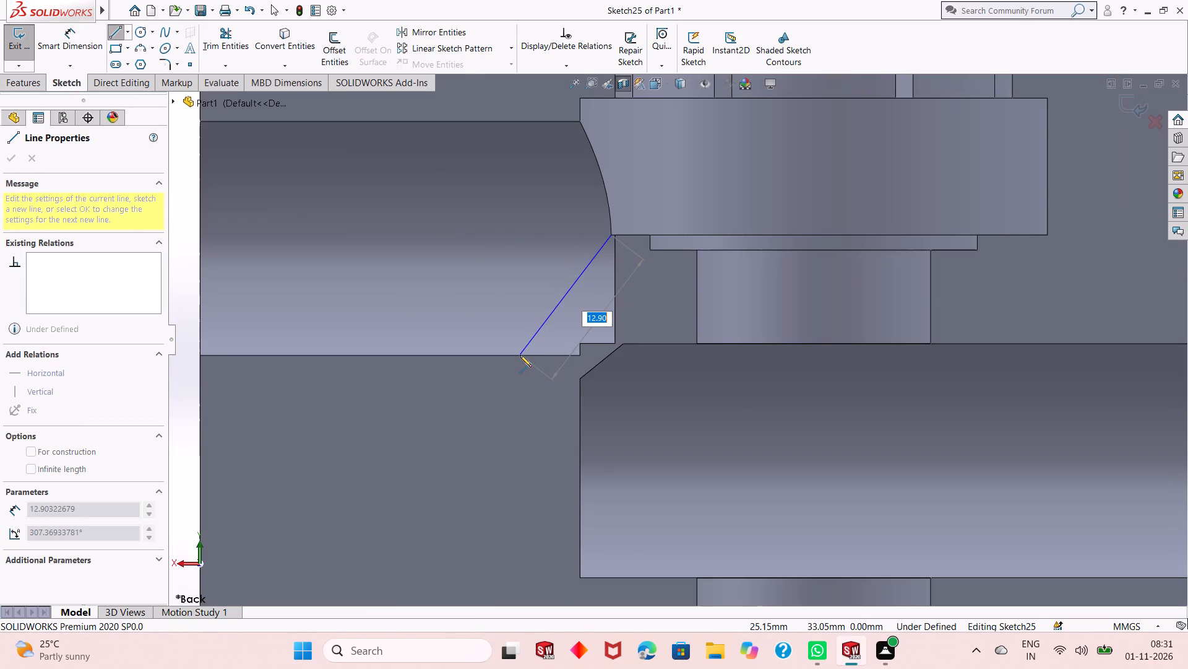
left_click(520, 355)
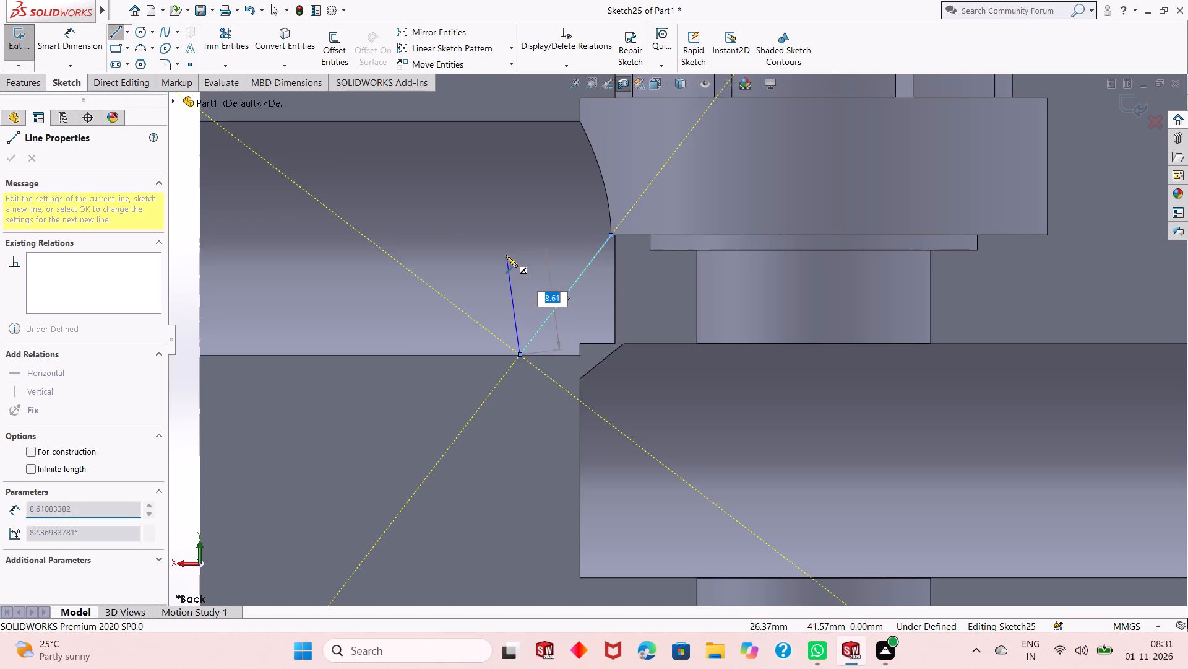
right_click(506, 255)
left_click(523, 265)
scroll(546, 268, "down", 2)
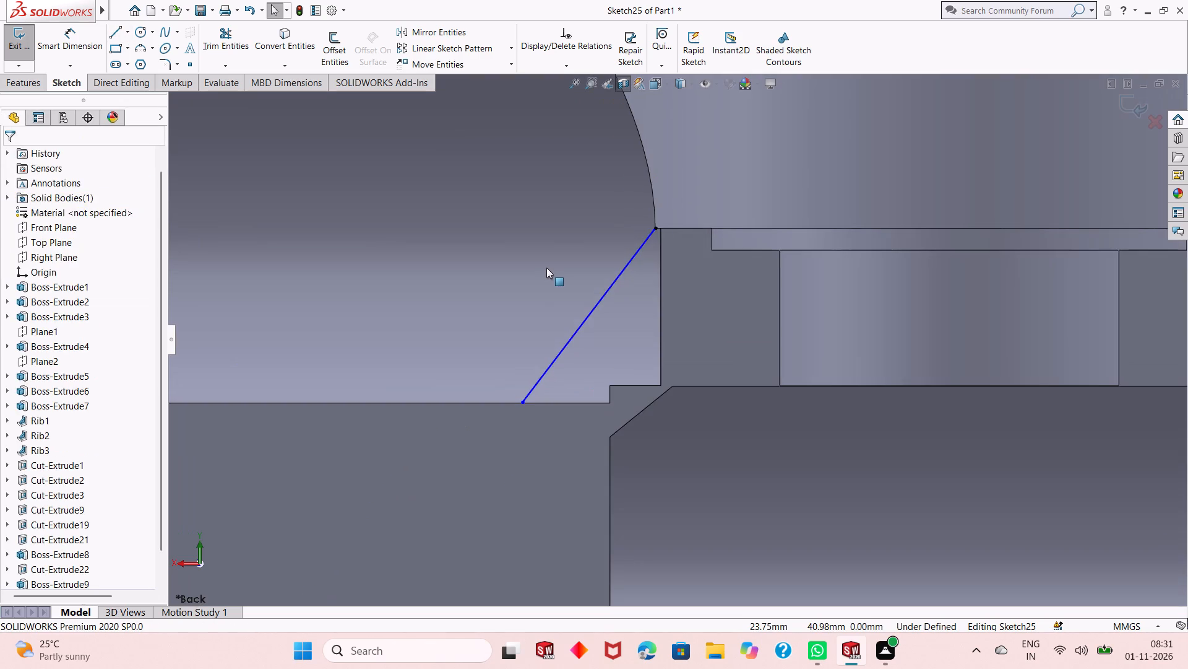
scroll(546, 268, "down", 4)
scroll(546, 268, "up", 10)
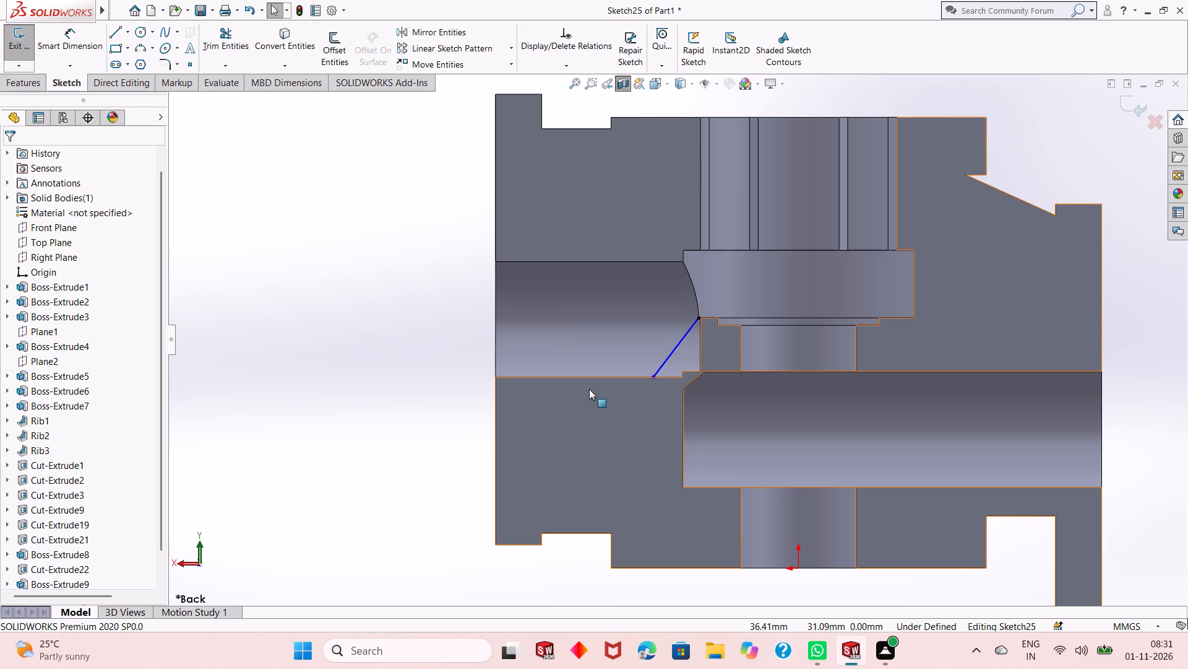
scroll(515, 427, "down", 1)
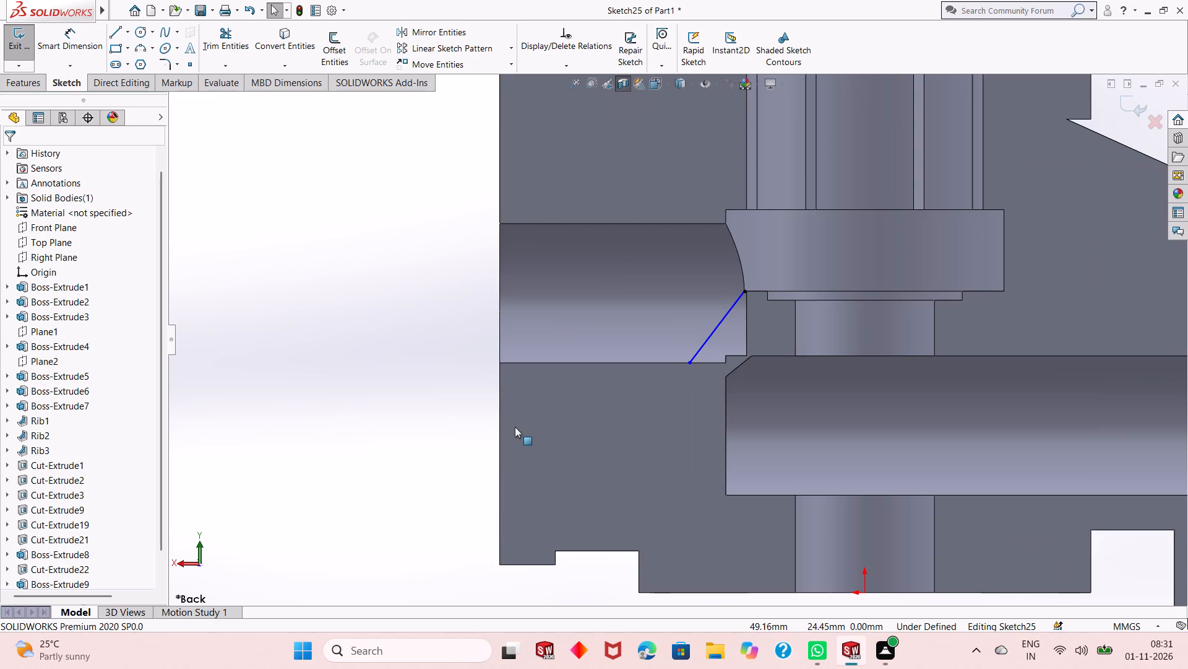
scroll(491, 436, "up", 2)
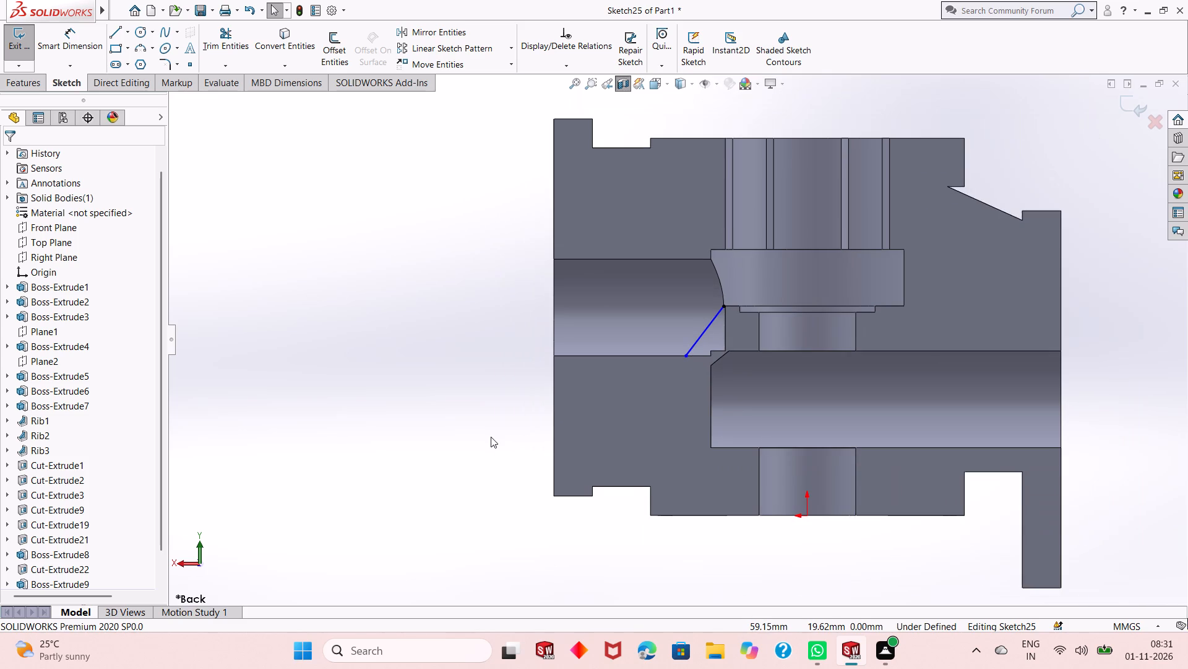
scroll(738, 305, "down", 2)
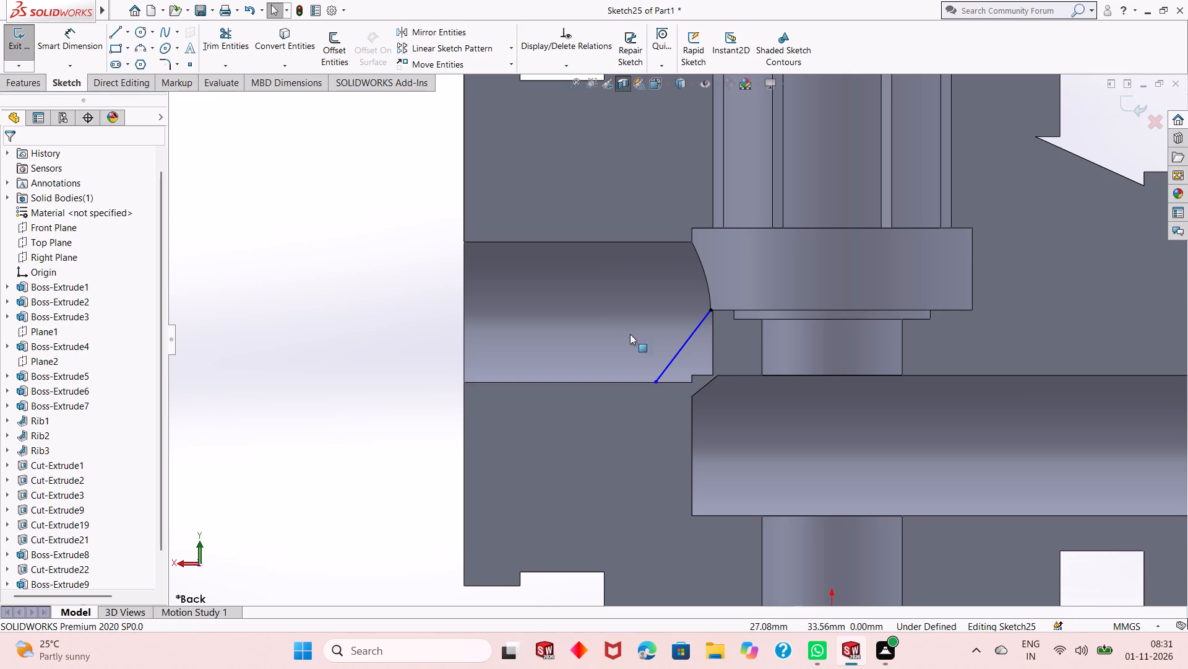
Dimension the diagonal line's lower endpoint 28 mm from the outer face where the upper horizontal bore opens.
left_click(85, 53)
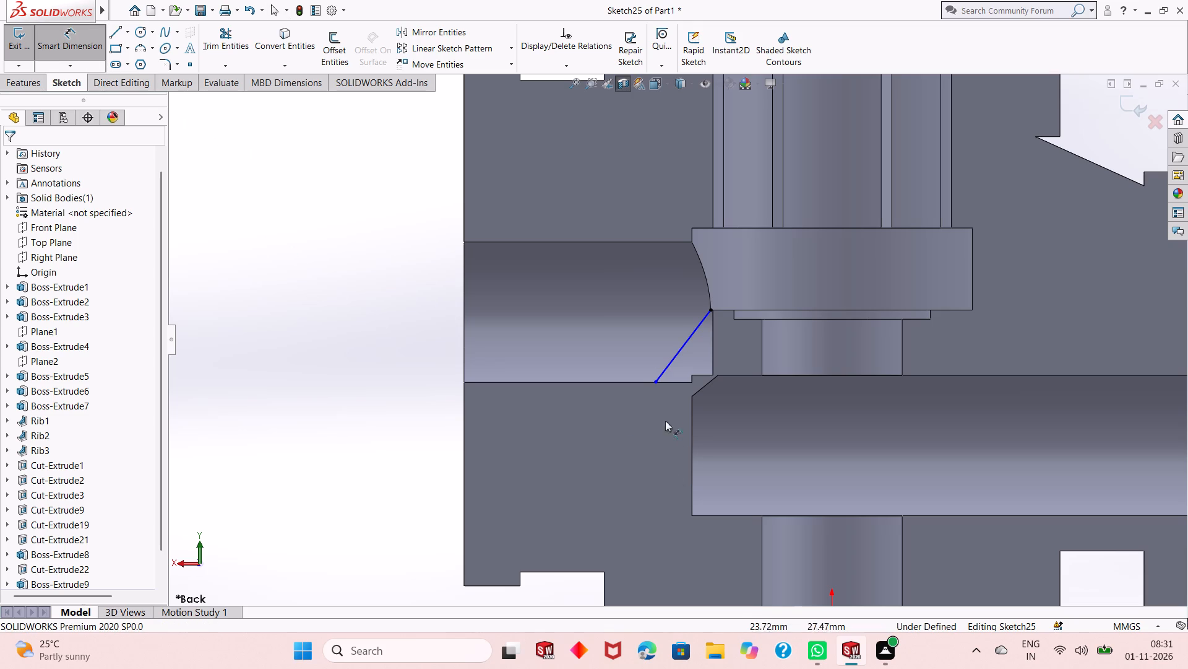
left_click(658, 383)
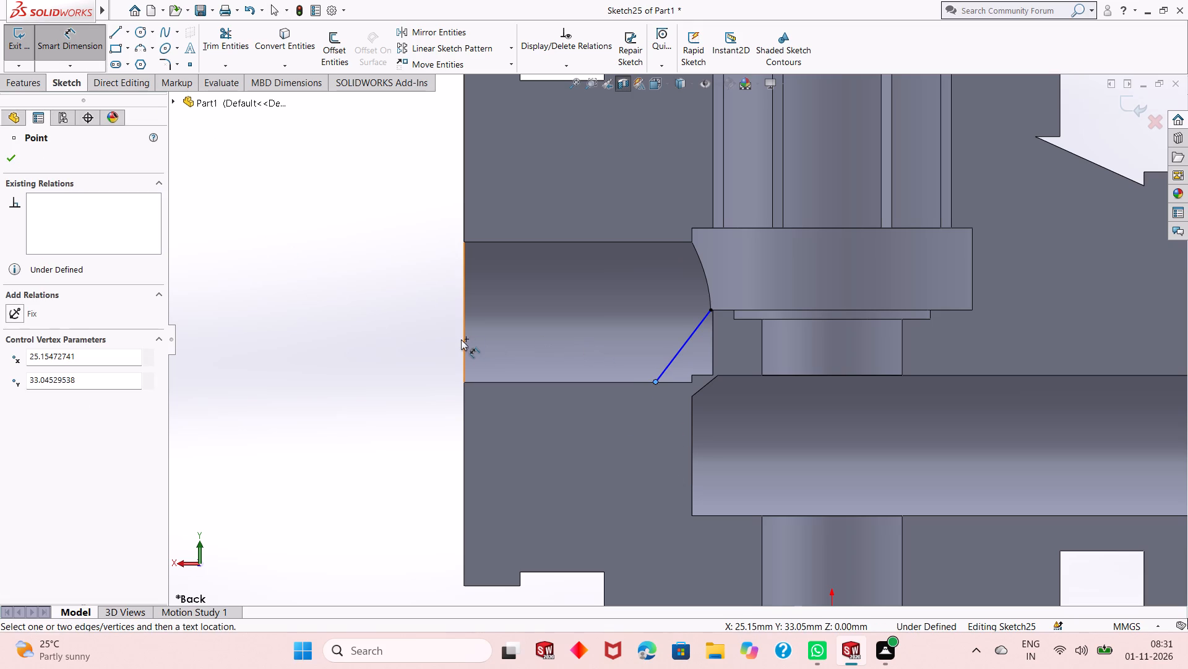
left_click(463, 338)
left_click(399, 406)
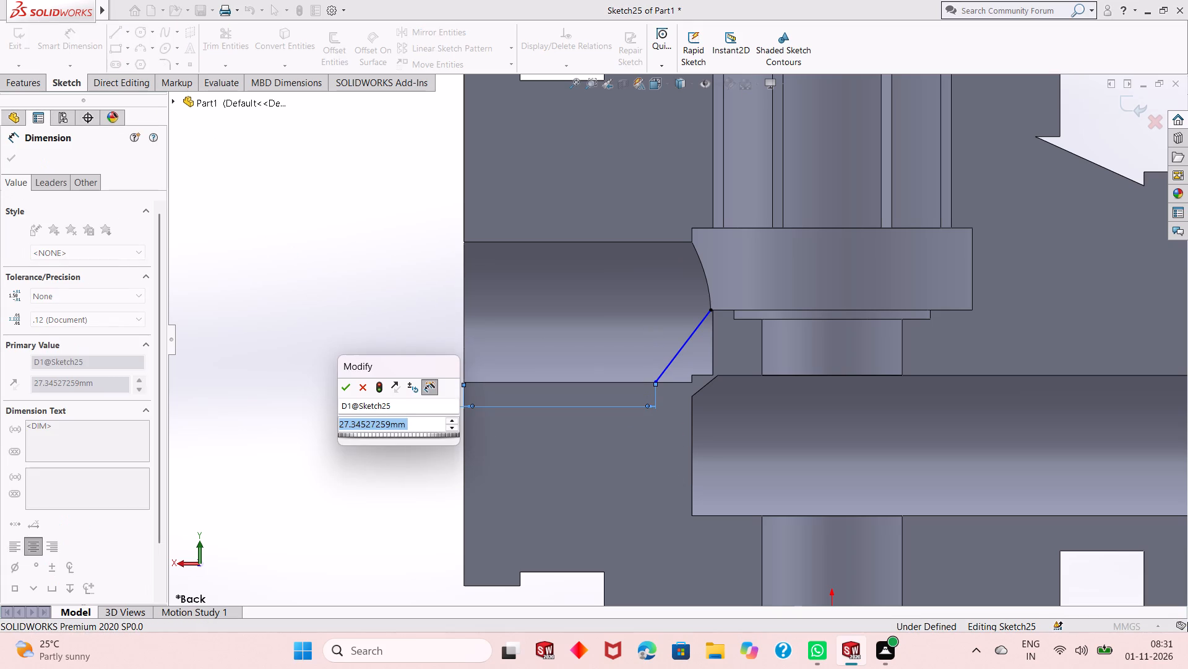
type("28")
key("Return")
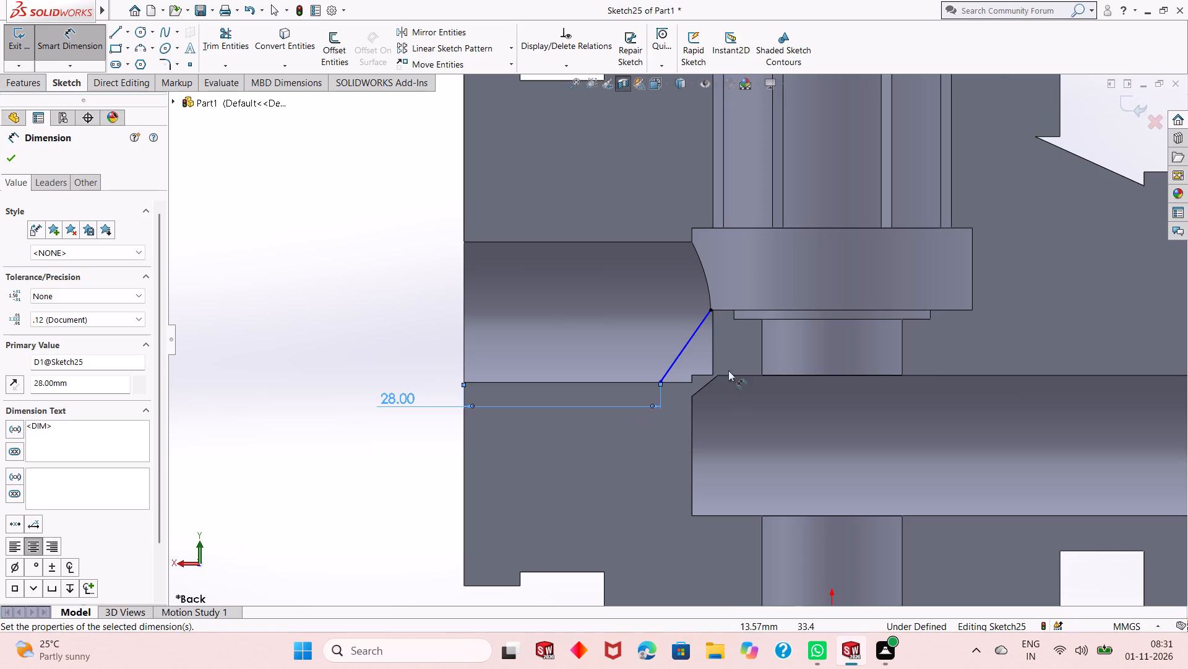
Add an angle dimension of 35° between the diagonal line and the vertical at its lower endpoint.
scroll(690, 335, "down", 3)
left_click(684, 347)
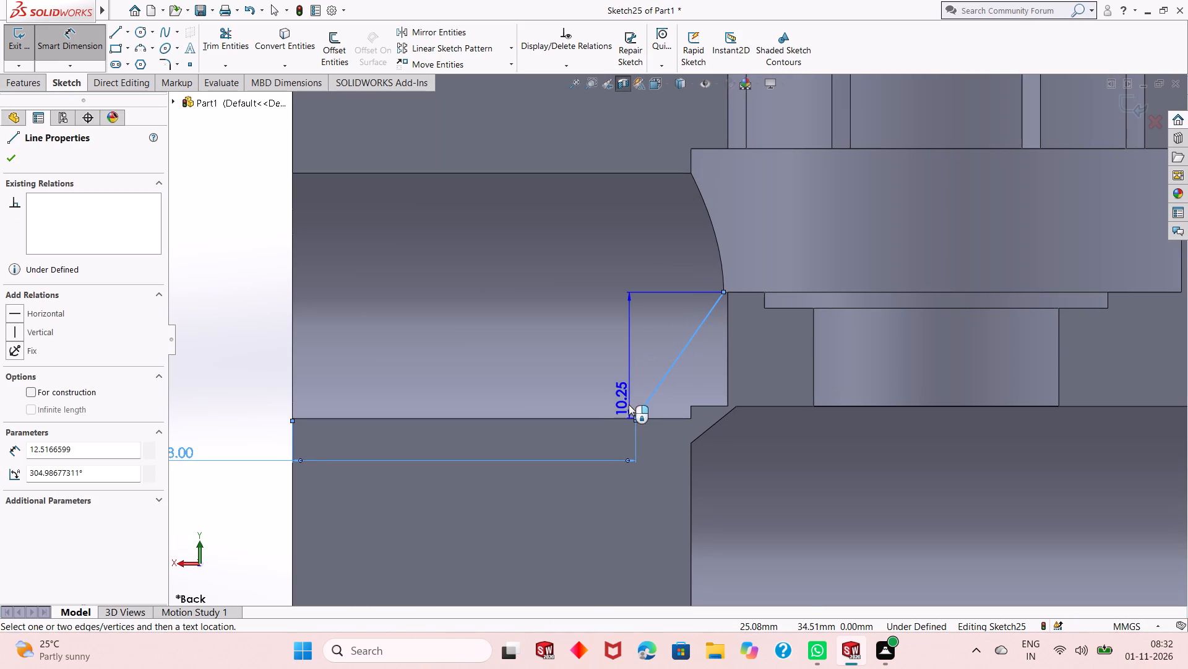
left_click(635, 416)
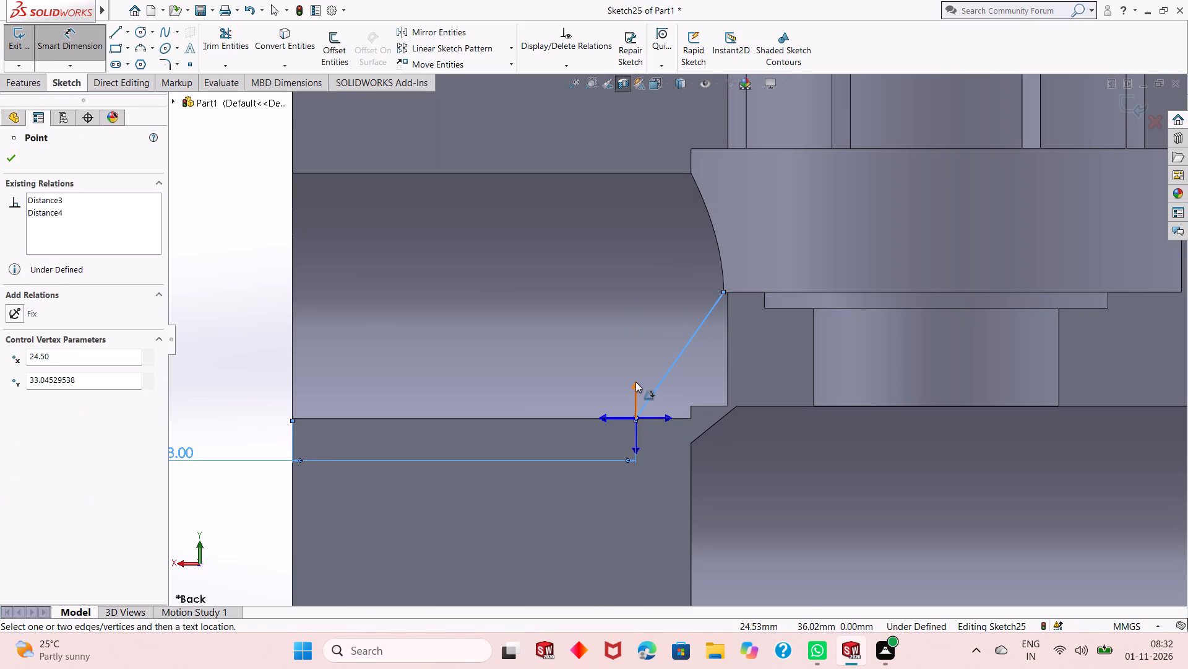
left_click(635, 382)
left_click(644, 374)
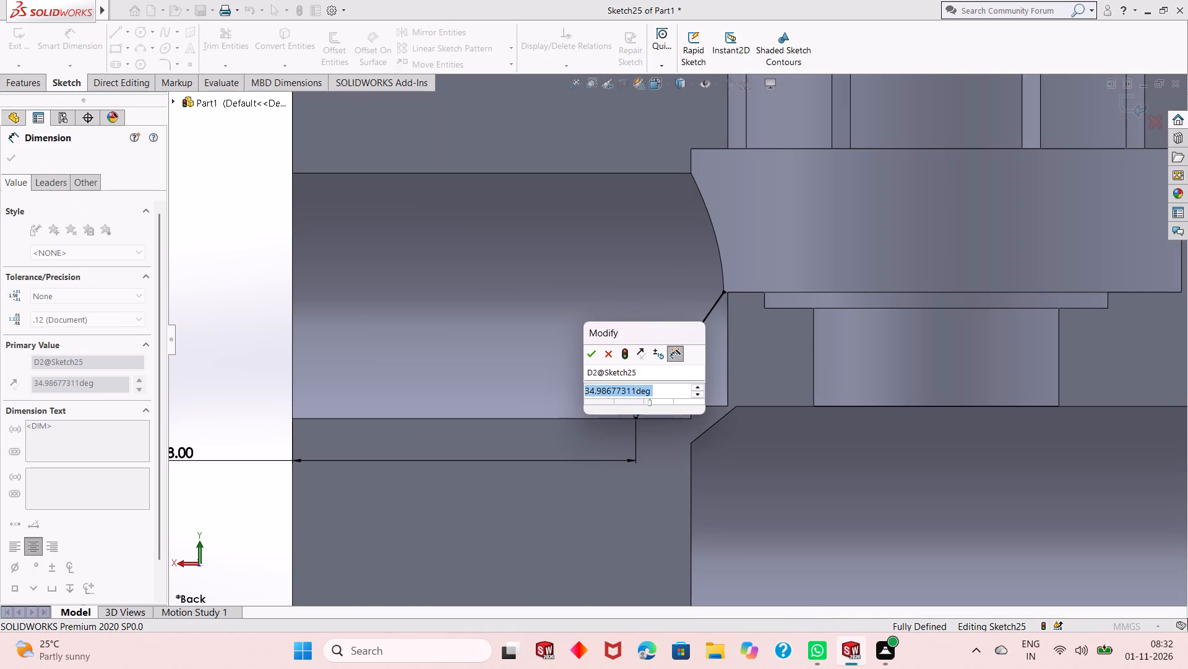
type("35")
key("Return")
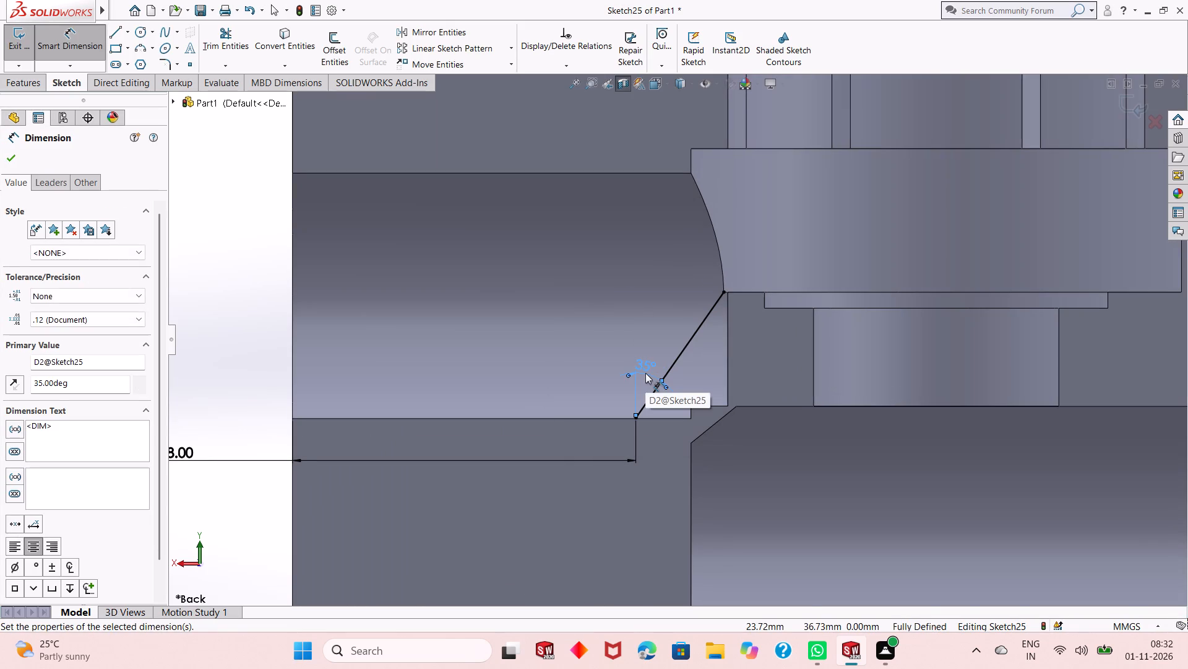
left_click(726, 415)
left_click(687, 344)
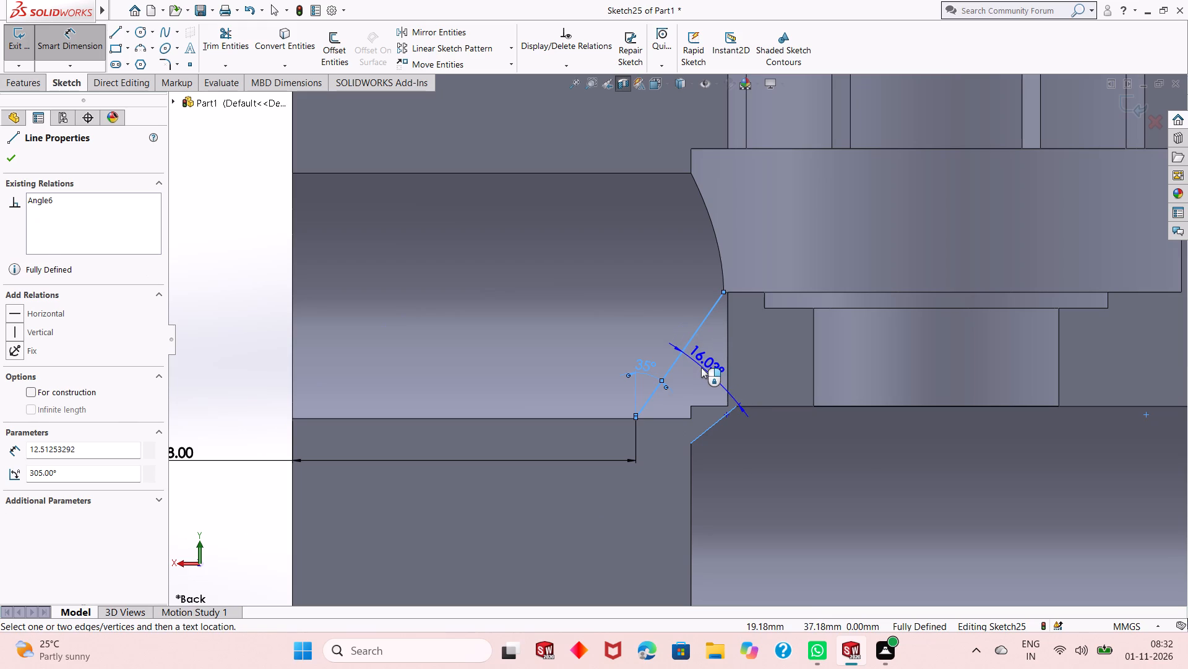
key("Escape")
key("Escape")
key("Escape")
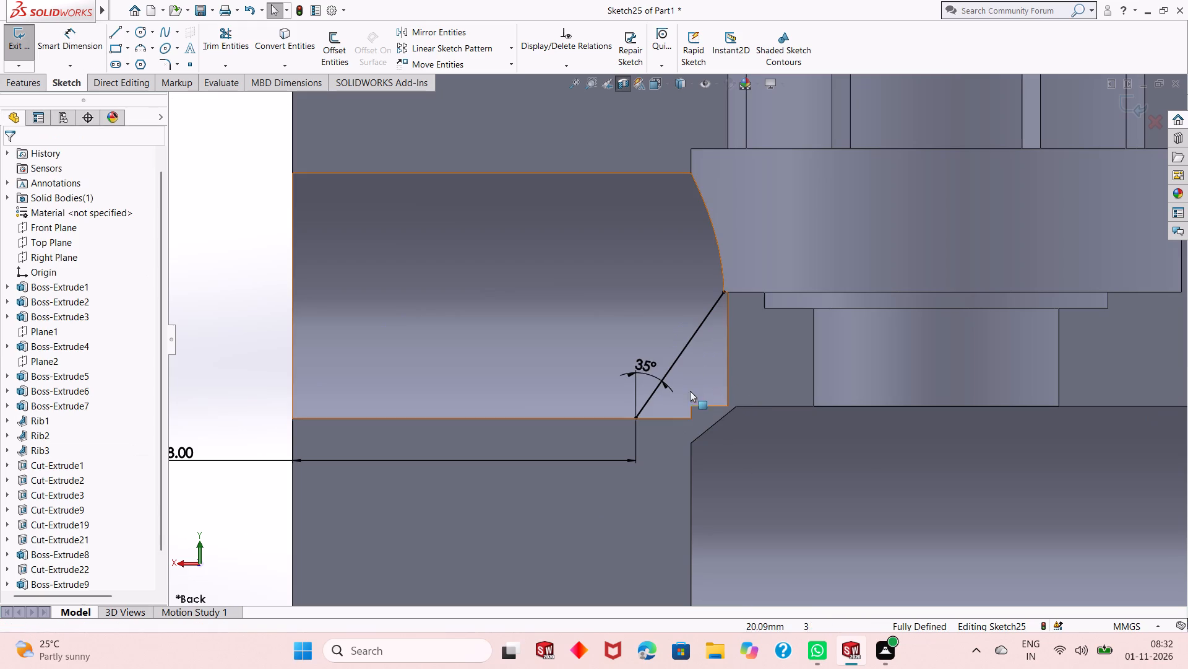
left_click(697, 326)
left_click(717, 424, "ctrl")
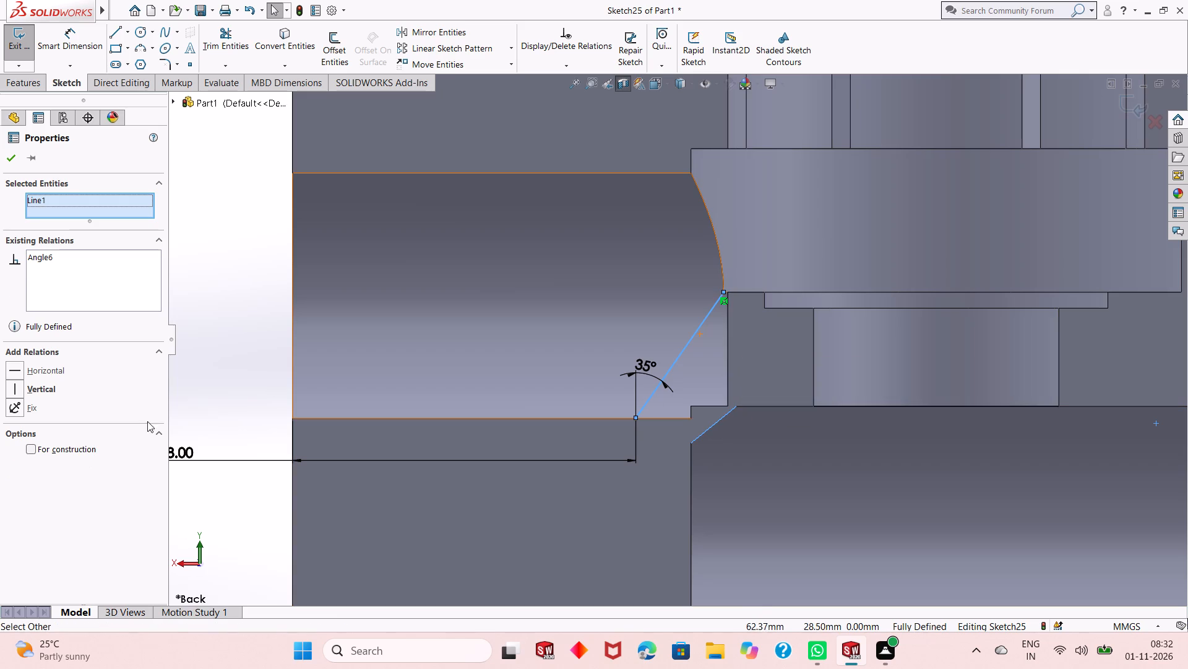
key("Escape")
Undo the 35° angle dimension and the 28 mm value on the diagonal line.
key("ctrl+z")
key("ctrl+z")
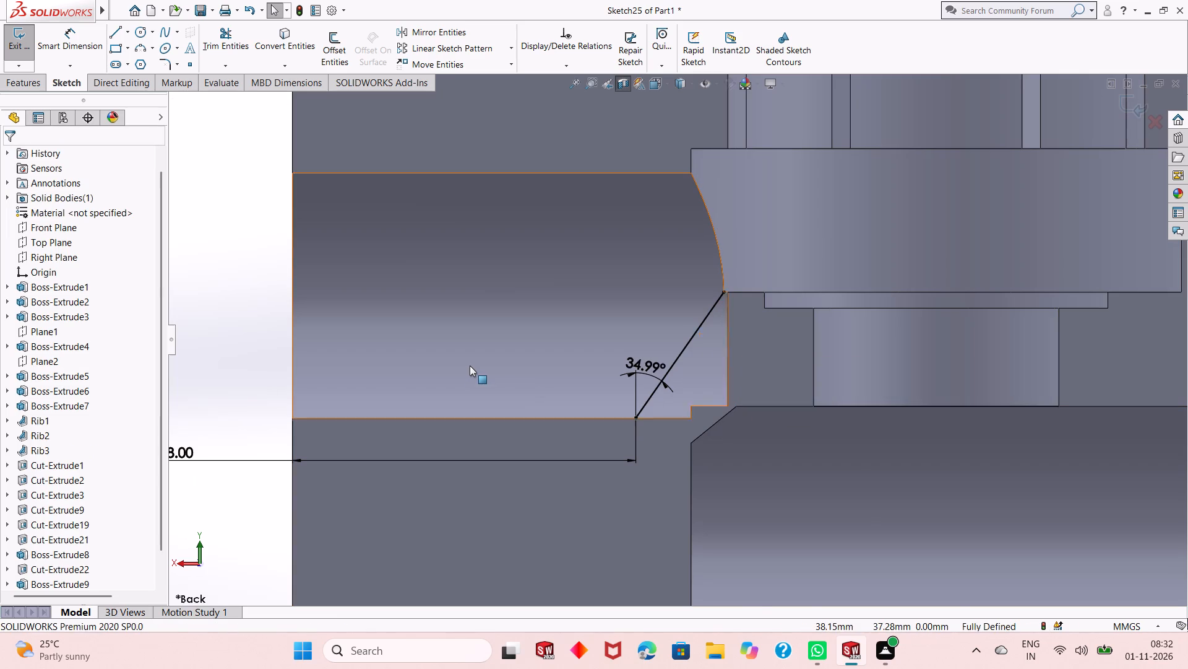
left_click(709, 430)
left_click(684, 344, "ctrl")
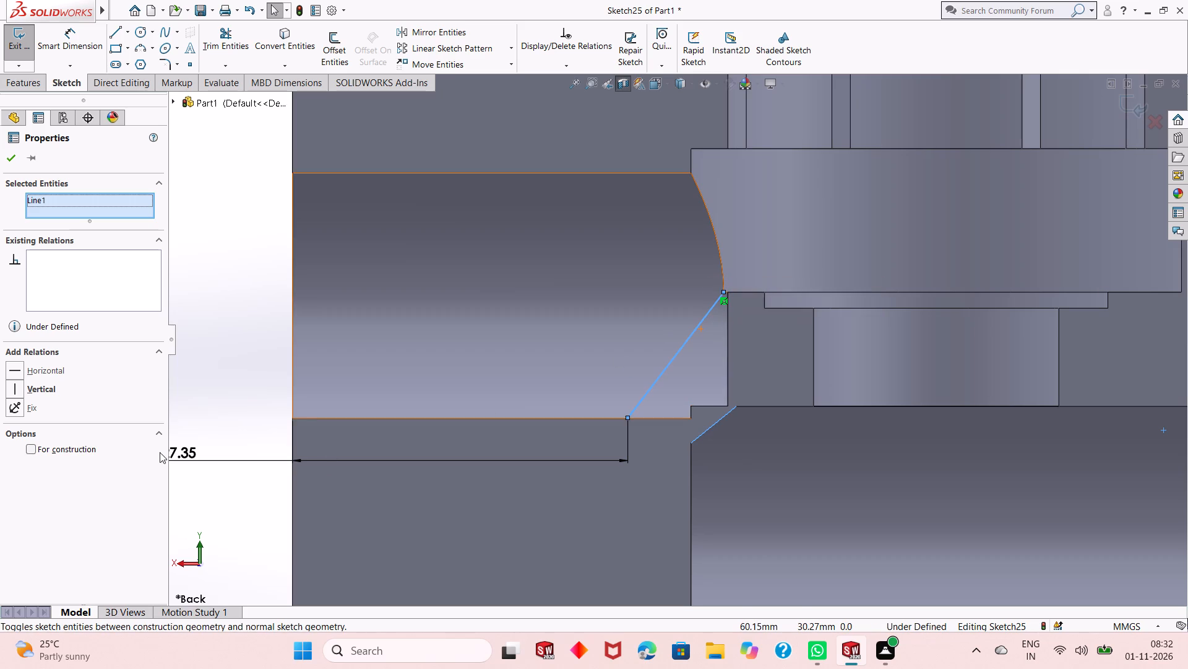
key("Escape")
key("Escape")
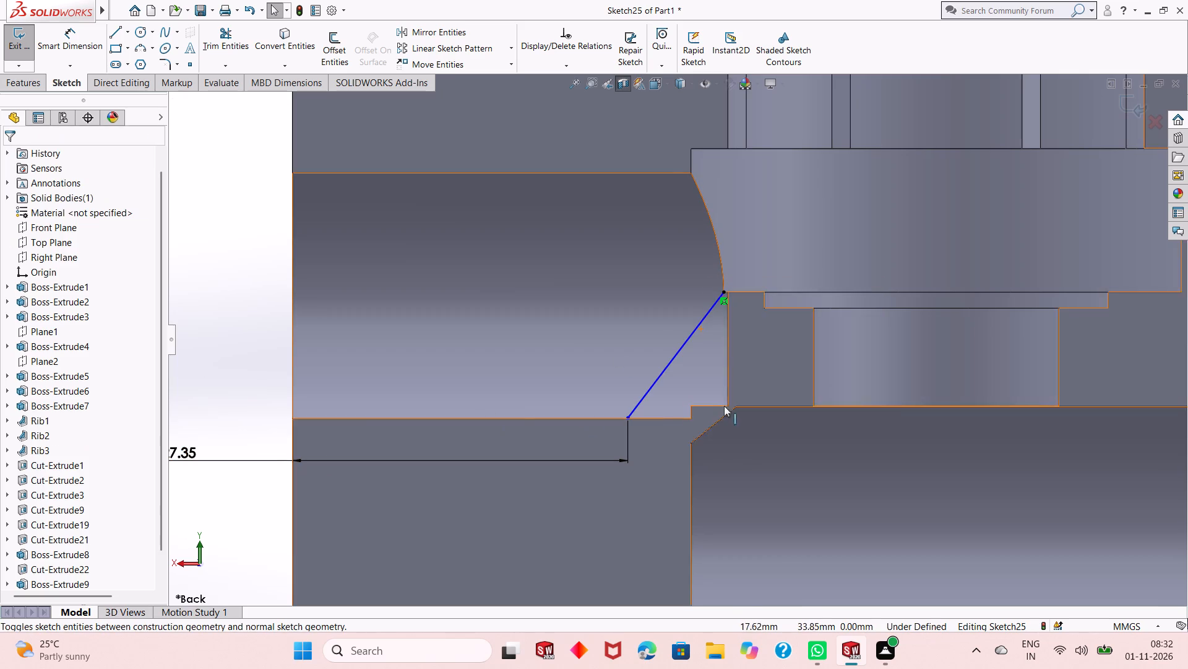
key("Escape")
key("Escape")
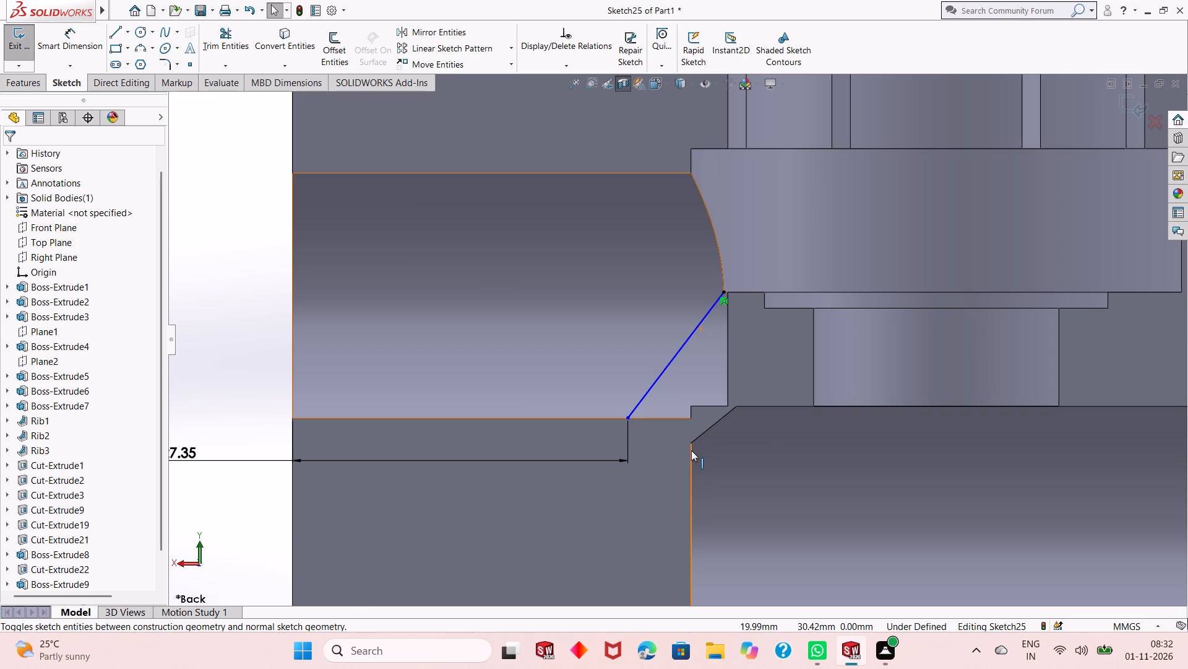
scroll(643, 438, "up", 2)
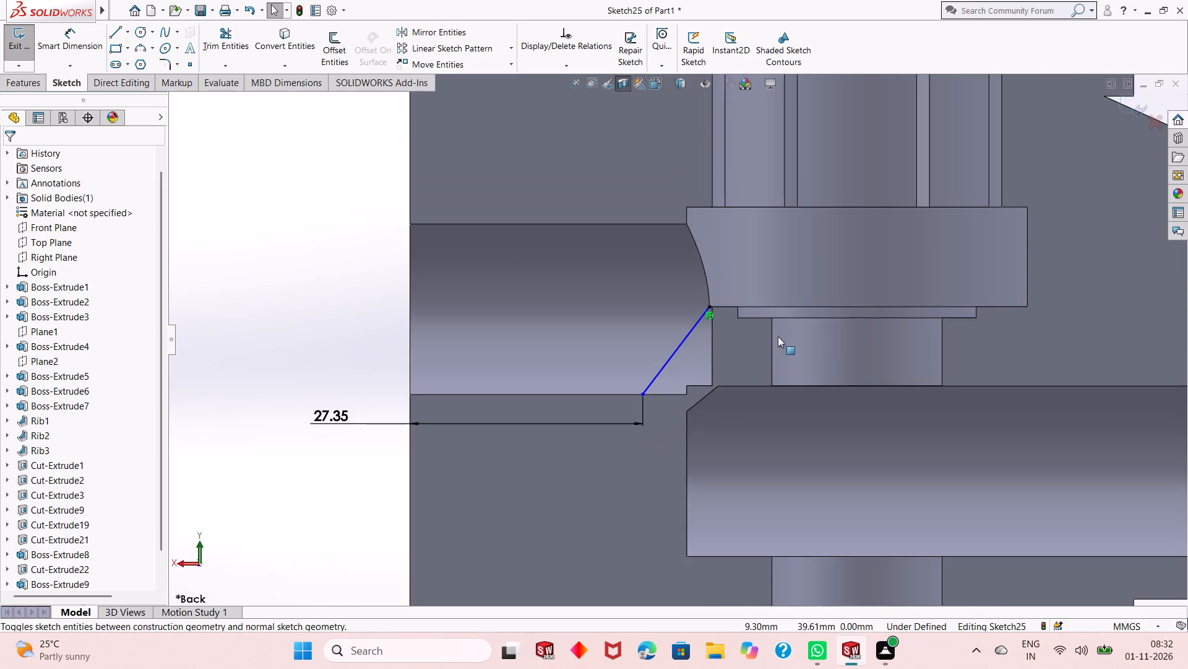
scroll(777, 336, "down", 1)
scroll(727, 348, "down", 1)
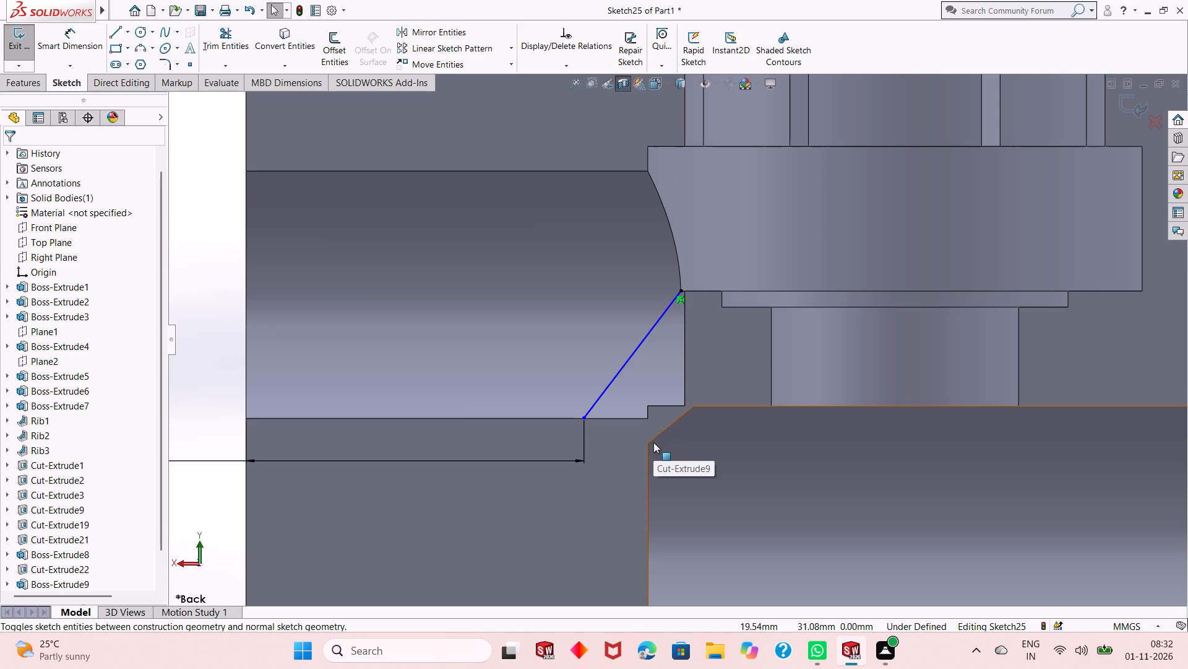
Undo the diagonal line sketch, the Mid Plane boss and the triangle lines, back to the empty sketch at the bore junction.
key("ctrl+z")
key("ctrl+z")
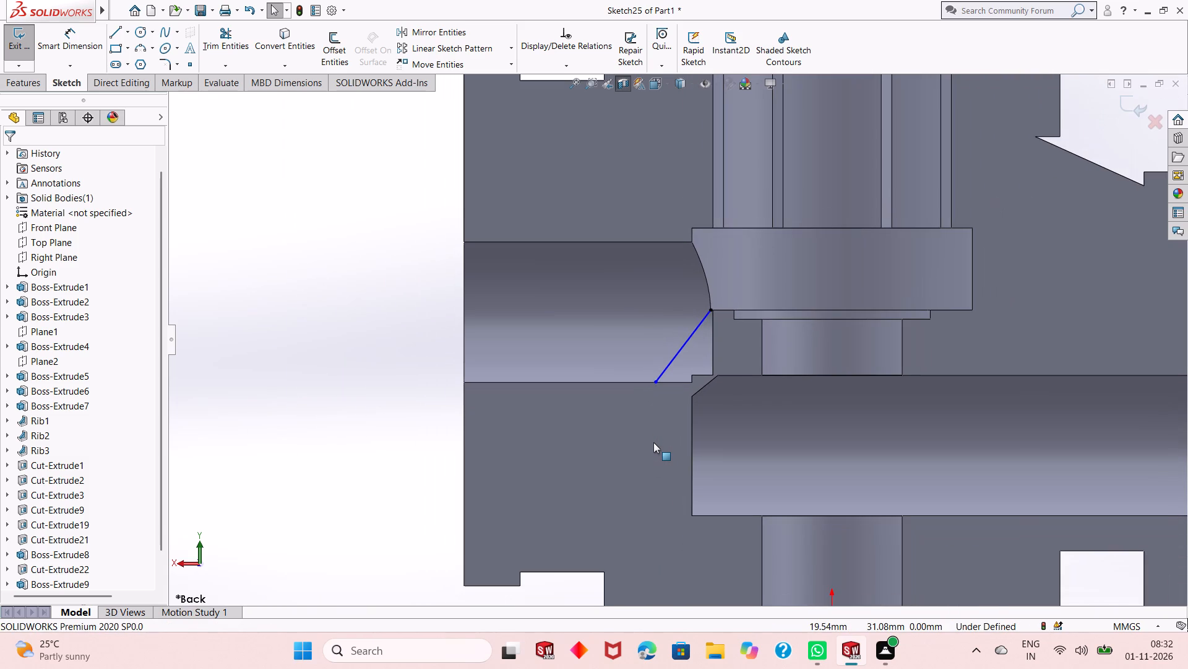
key("ctrl+z")
key("ctrl+z")
key("ctrl+z")
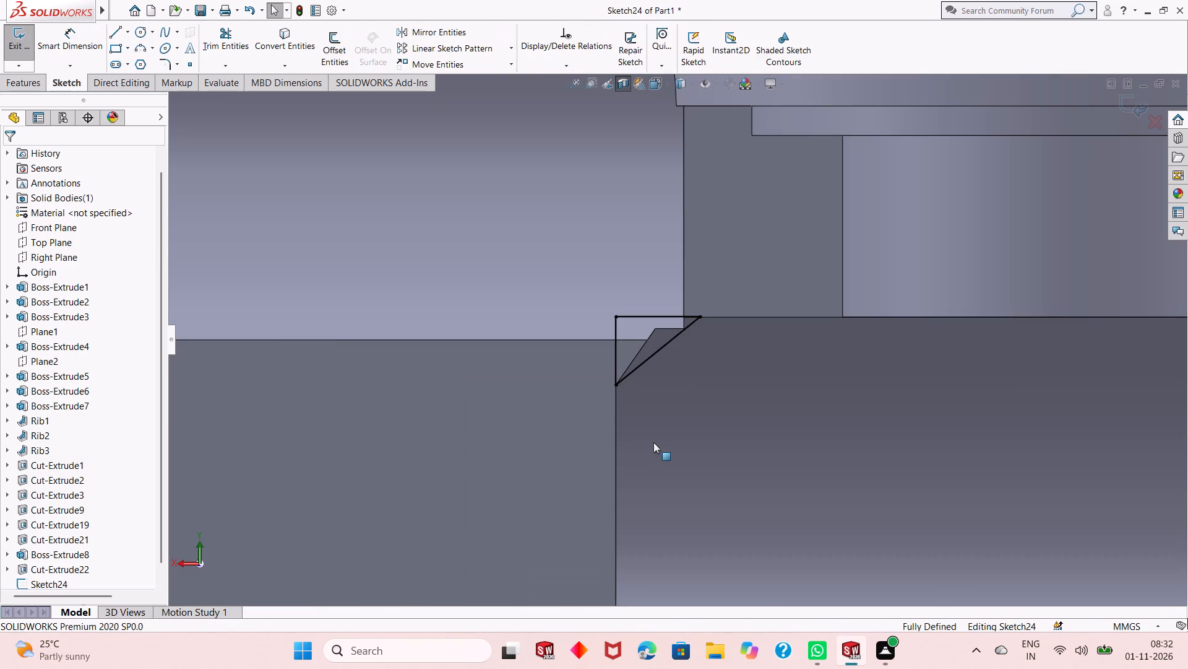
scroll(654, 443, "up", 4)
scroll(661, 315, "down", 2)
scroll(667, 341, "up", 2)
key("ctrl+z")
key("ctrl+z")
key("ctrl+z")
key("ctrl+z")
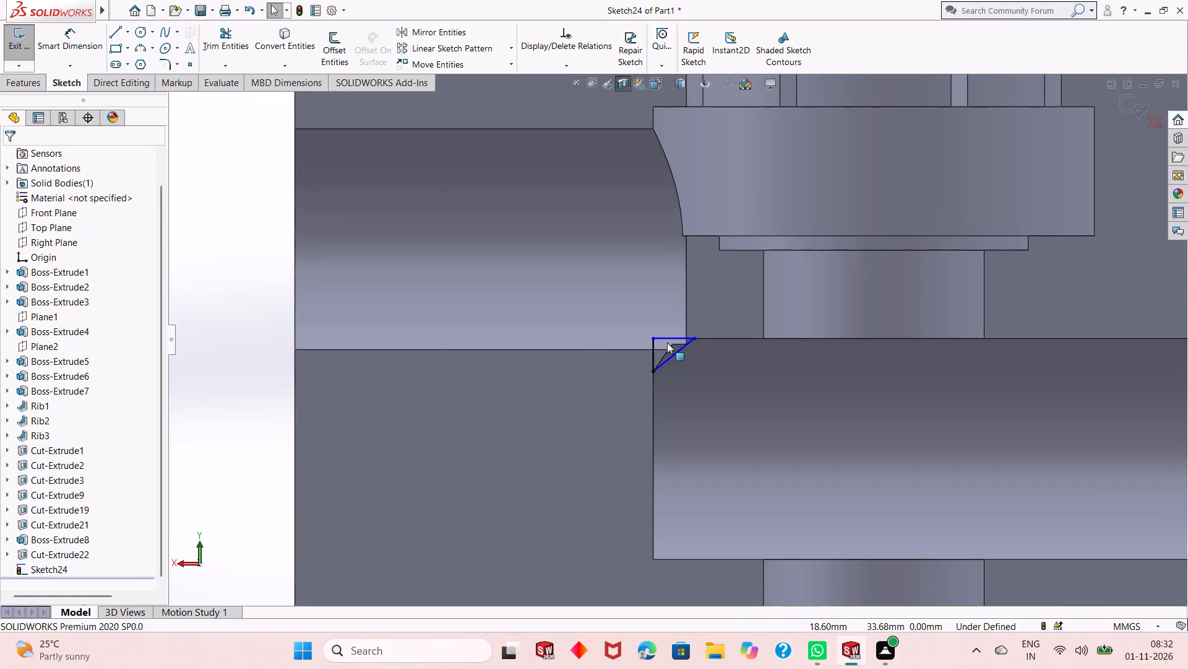
key("ctrl+z")
key("ctrl+z")
key("ctrl+z")
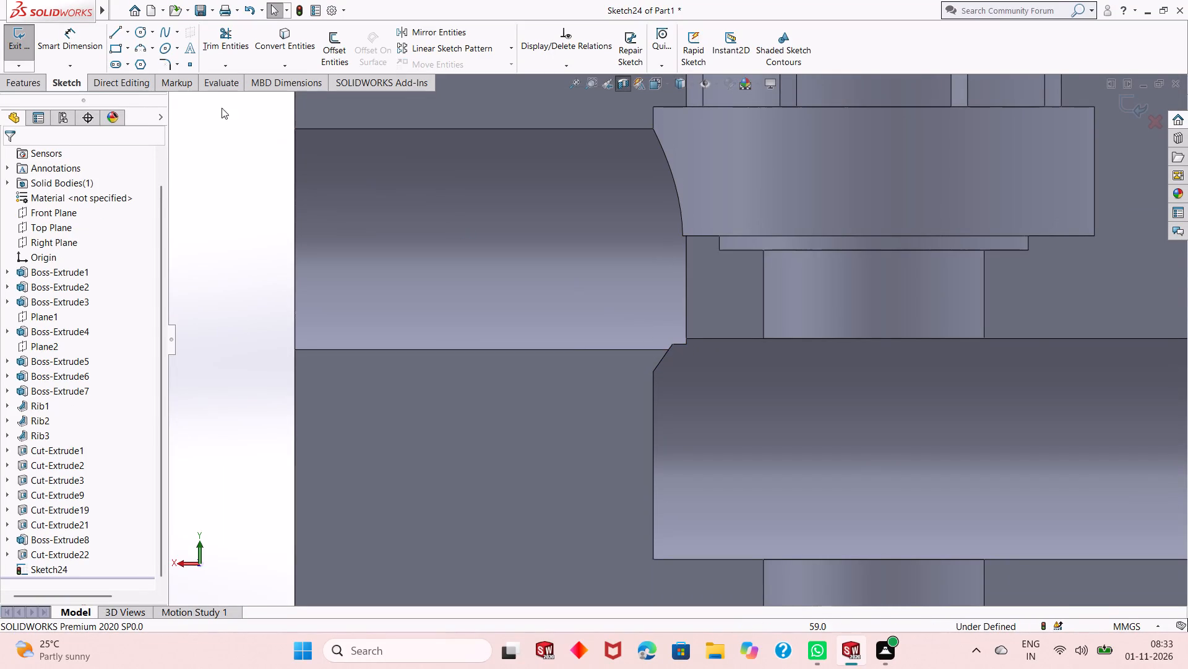
Sketch a slanted line about 7 mm long from the lower bore's end wall to its upper edge at the junction.
left_click(111, 33)
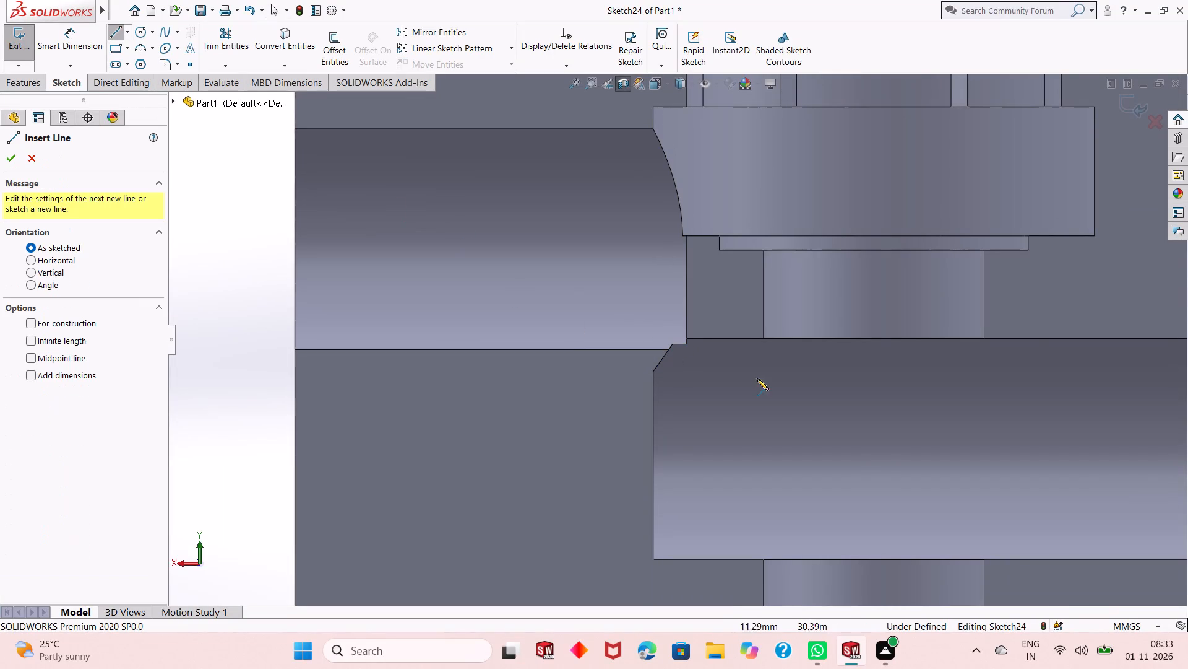
scroll(705, 354, "down", 1)
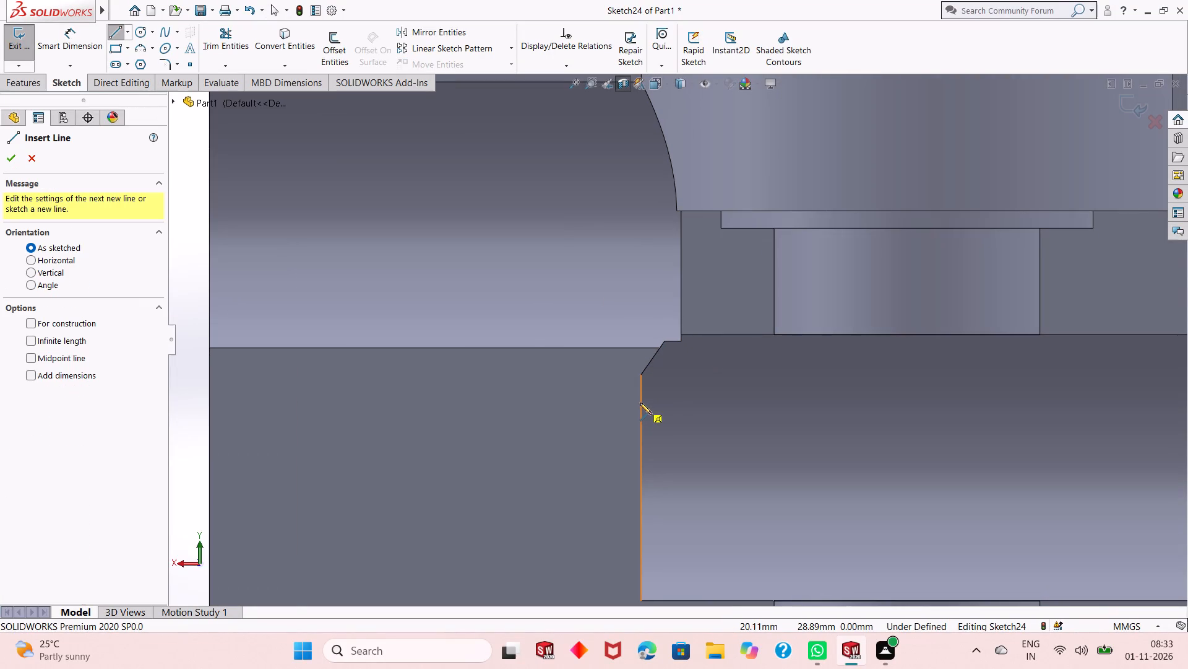
left_click(641, 410)
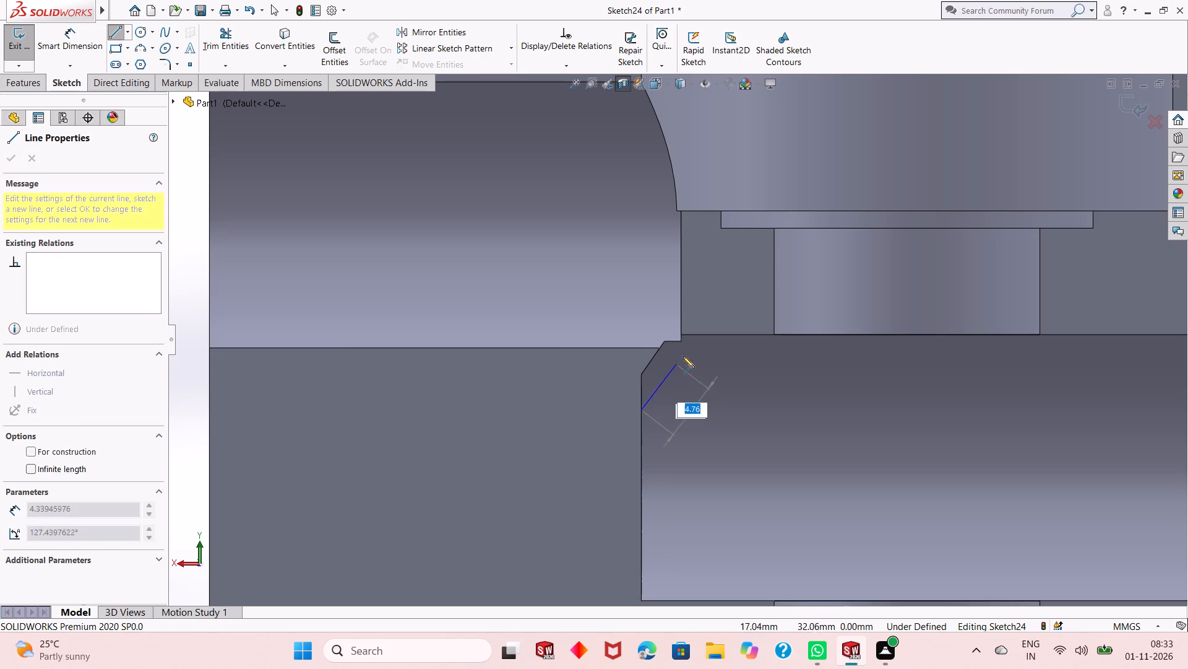
left_click(692, 334)
right_click(709, 316)
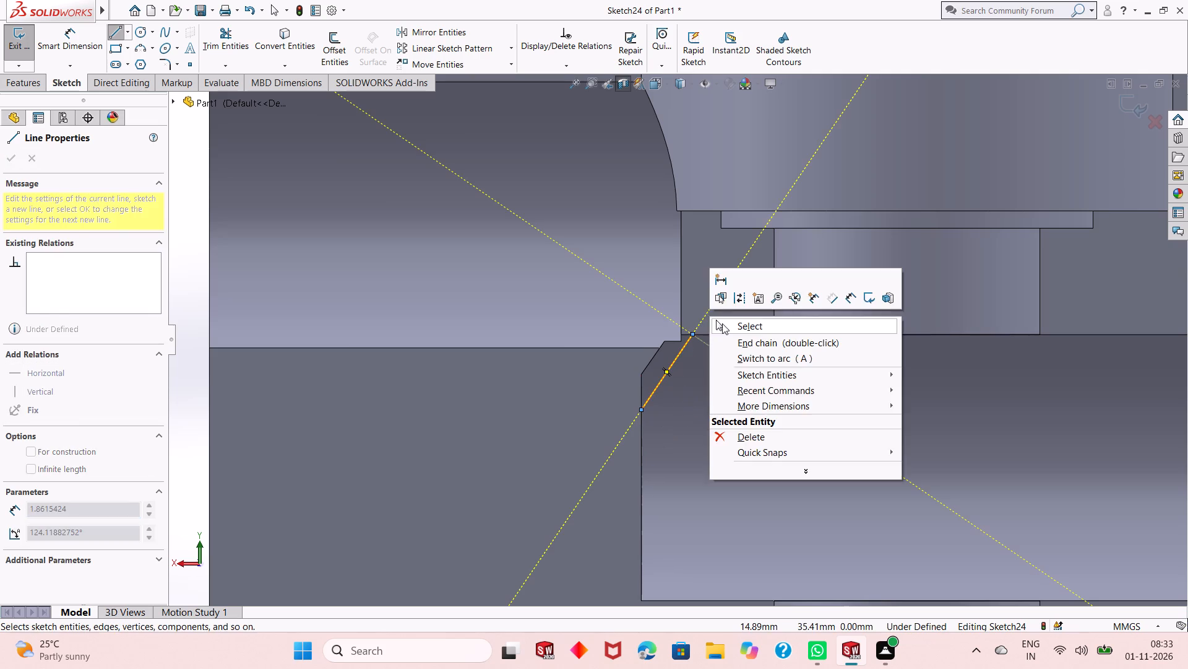
left_click(723, 325)
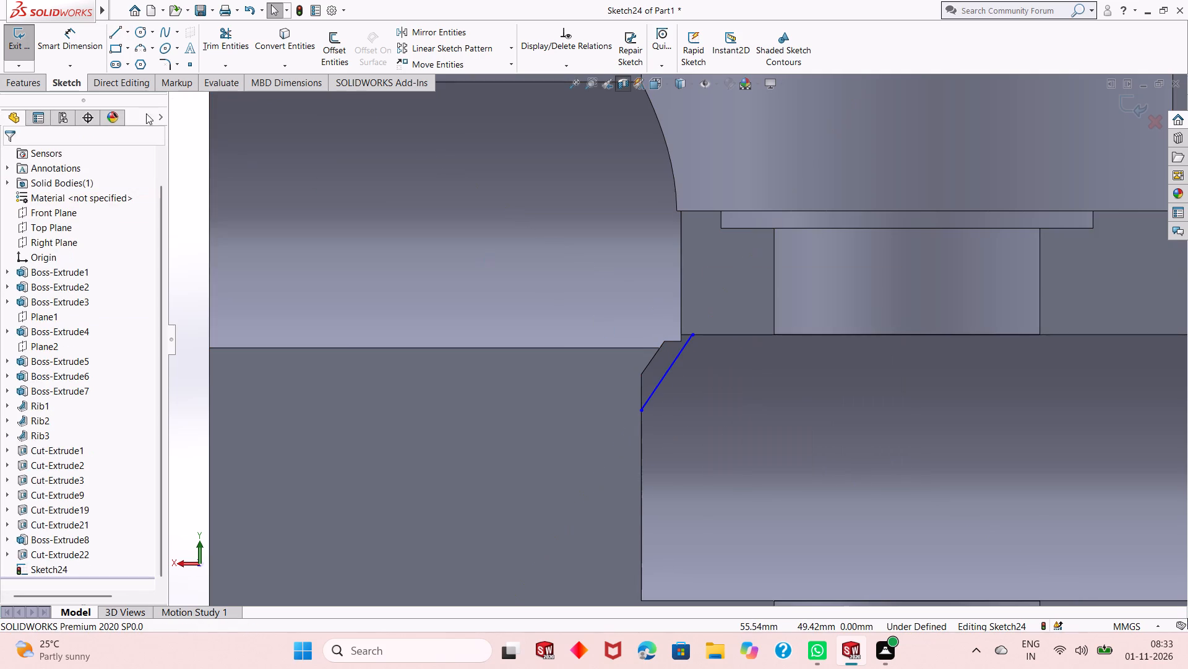
Add an angle dimension of 35° between the slanted line and the vertical at its lower endpoint.
left_click(77, 48)
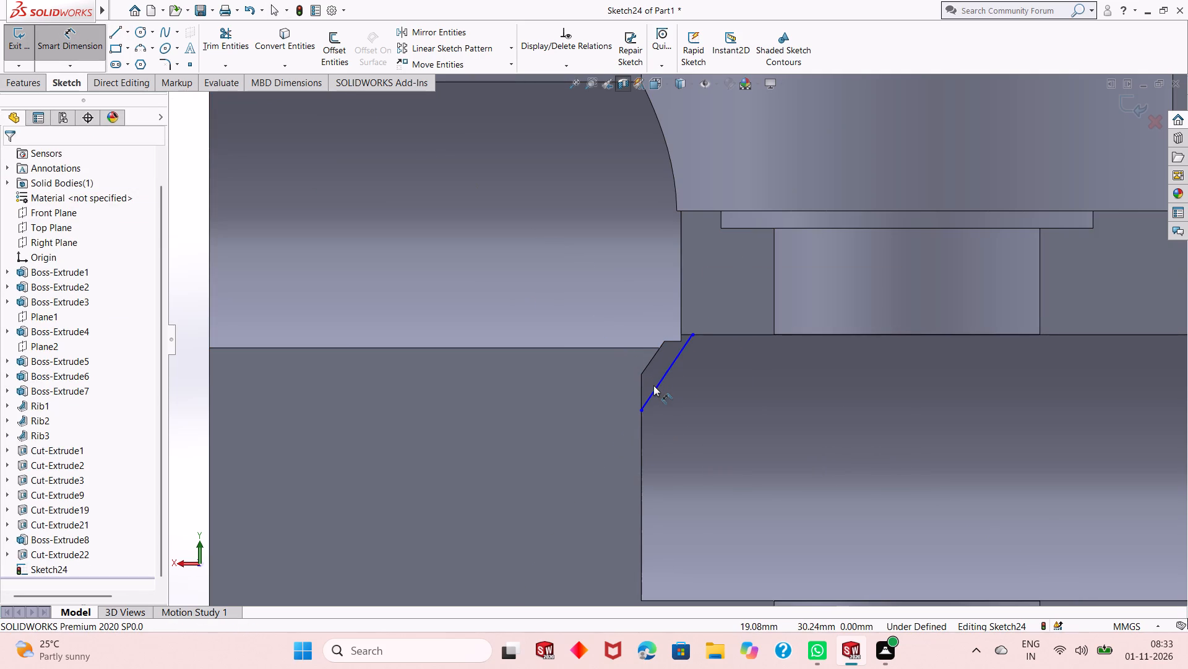
left_click(653, 390)
left_click(640, 409)
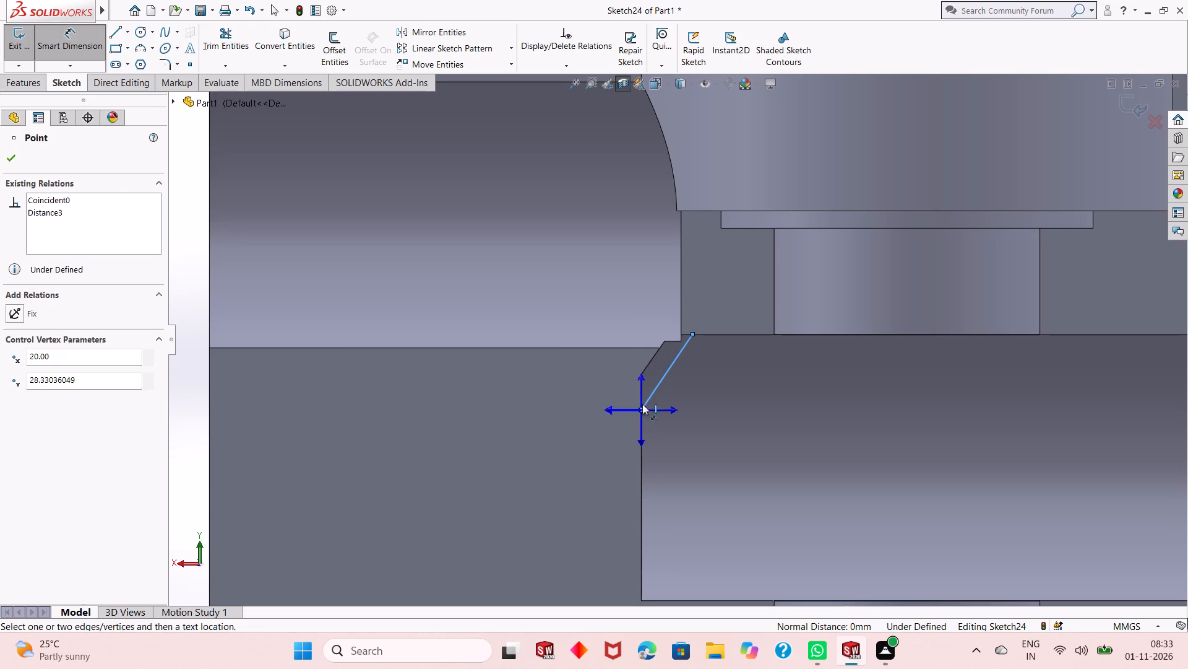
left_click(645, 378)
left_click(664, 323)
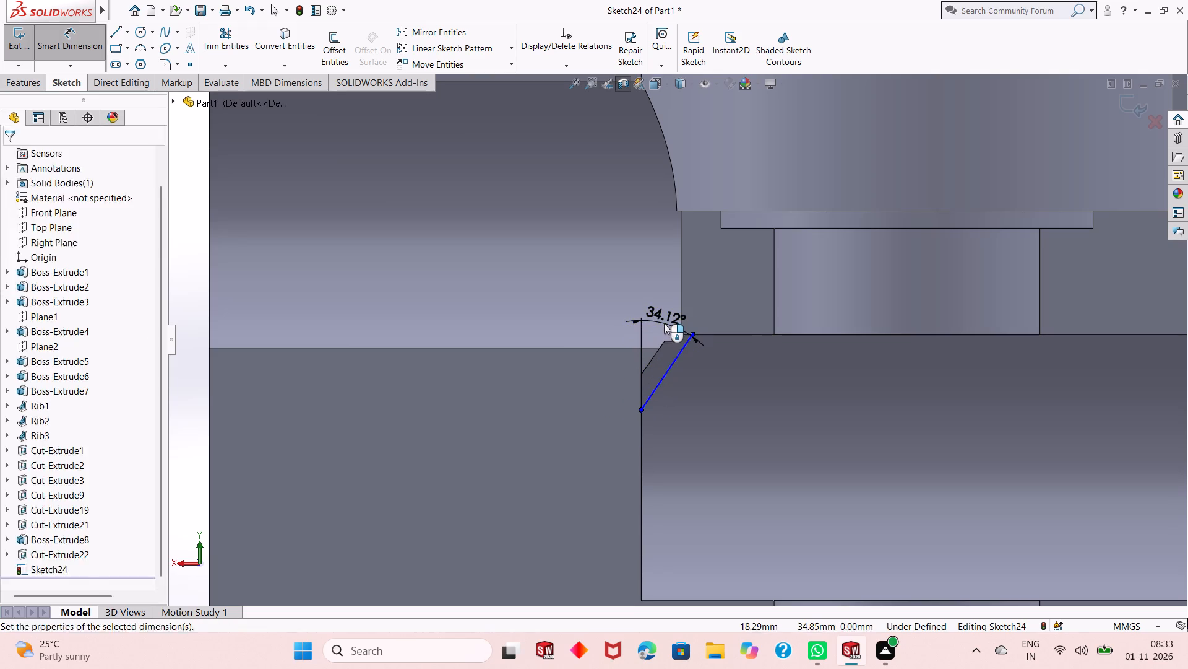
type("35")
key("Return")
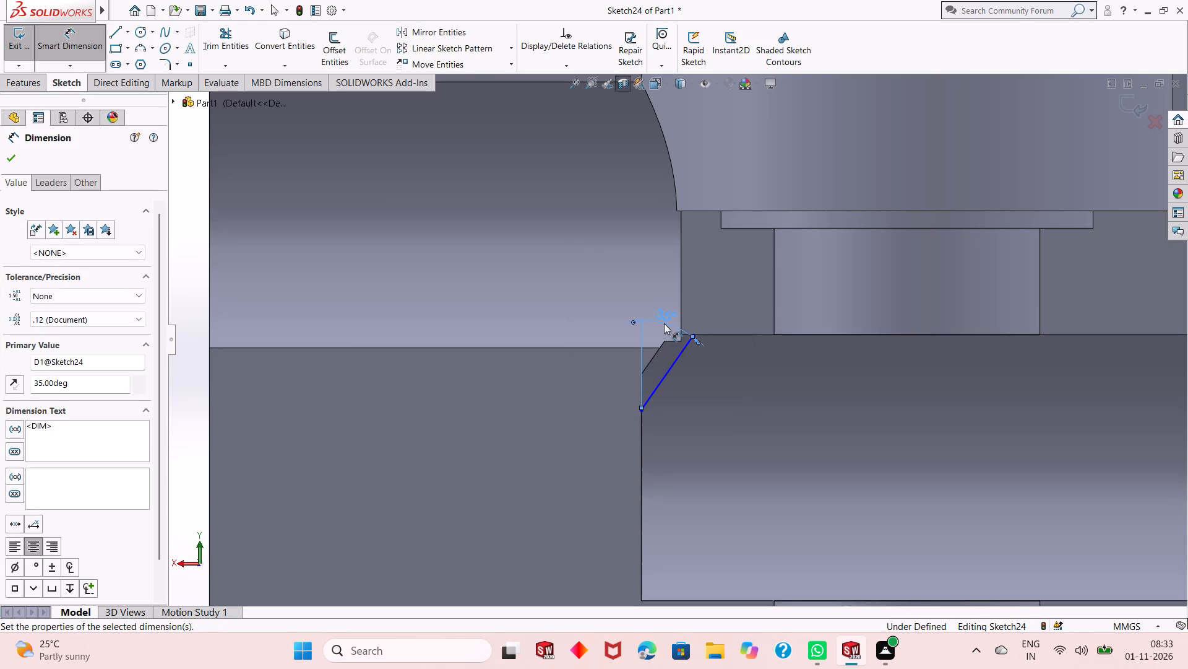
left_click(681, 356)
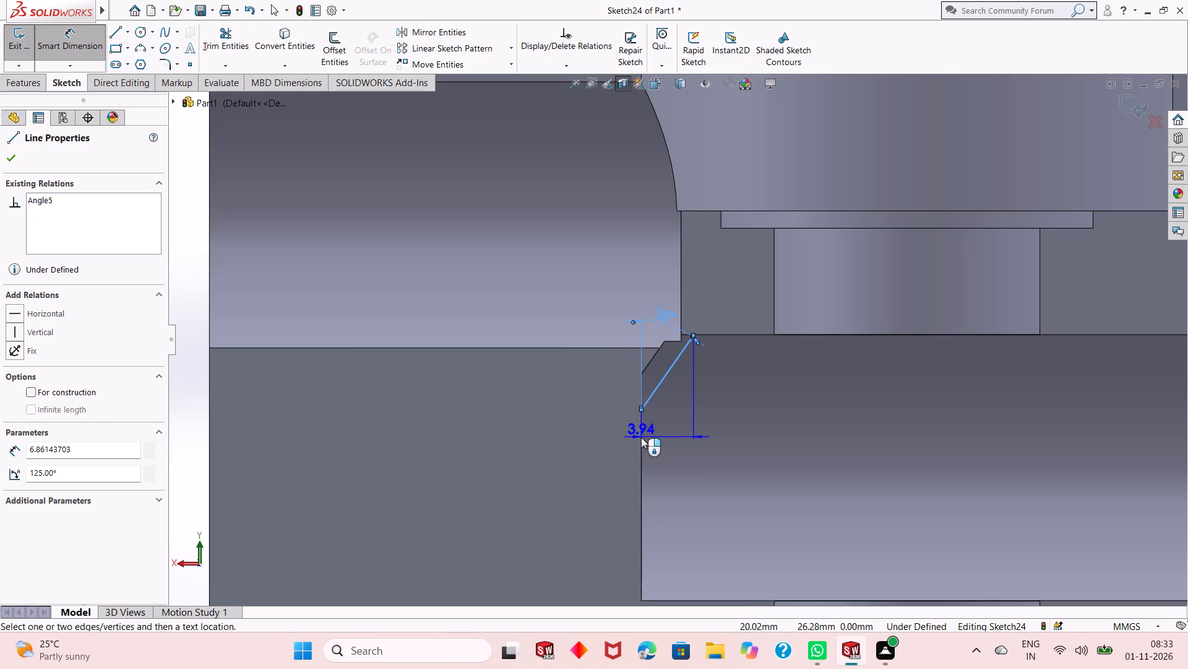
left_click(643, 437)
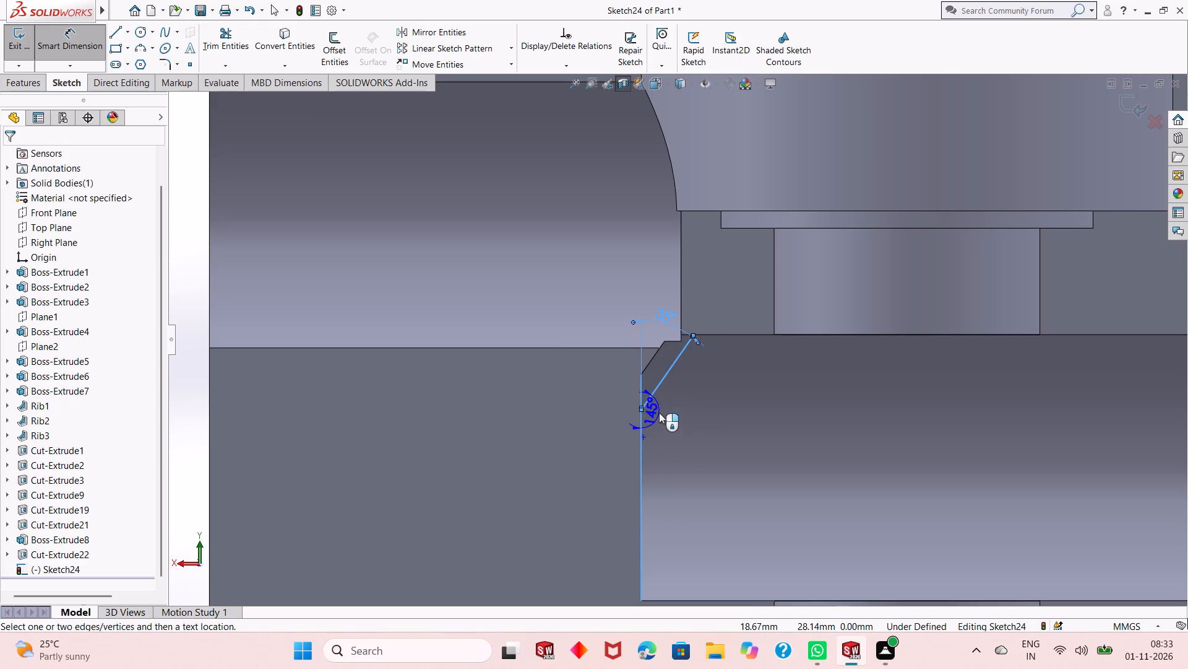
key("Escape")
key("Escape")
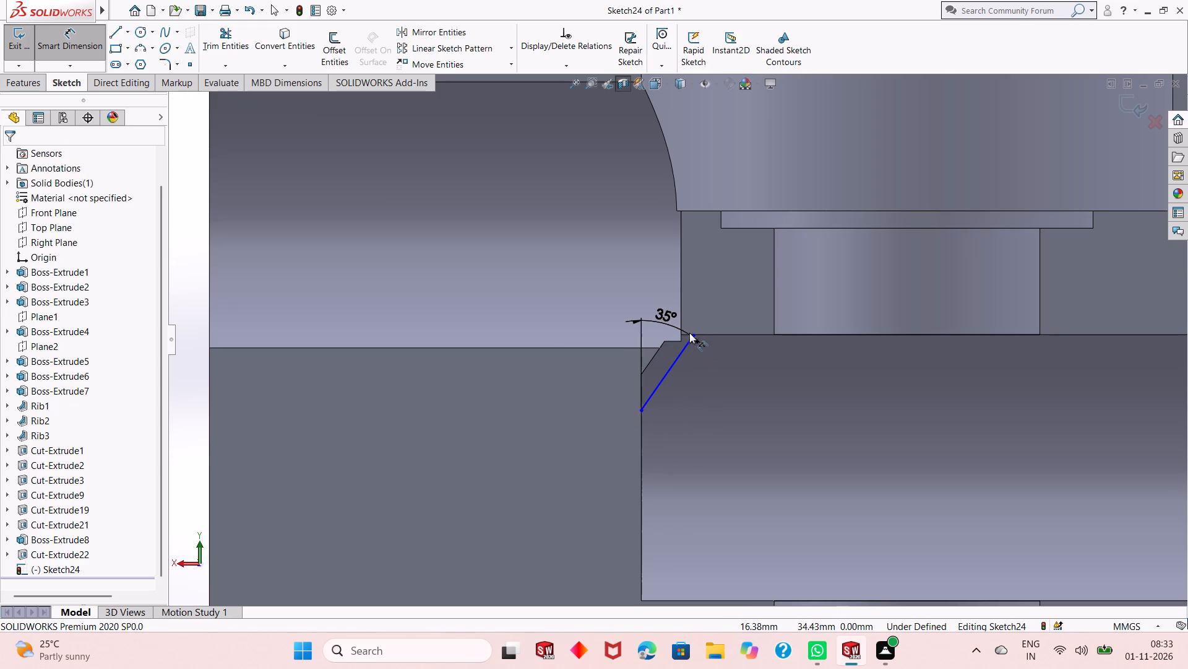
Dimension the horizontal distance from the slanted line's upper endpoint to the lower bore's end wall, trying 2 mm and 3 mm before setting 3.5 mm.
left_click(691, 334)
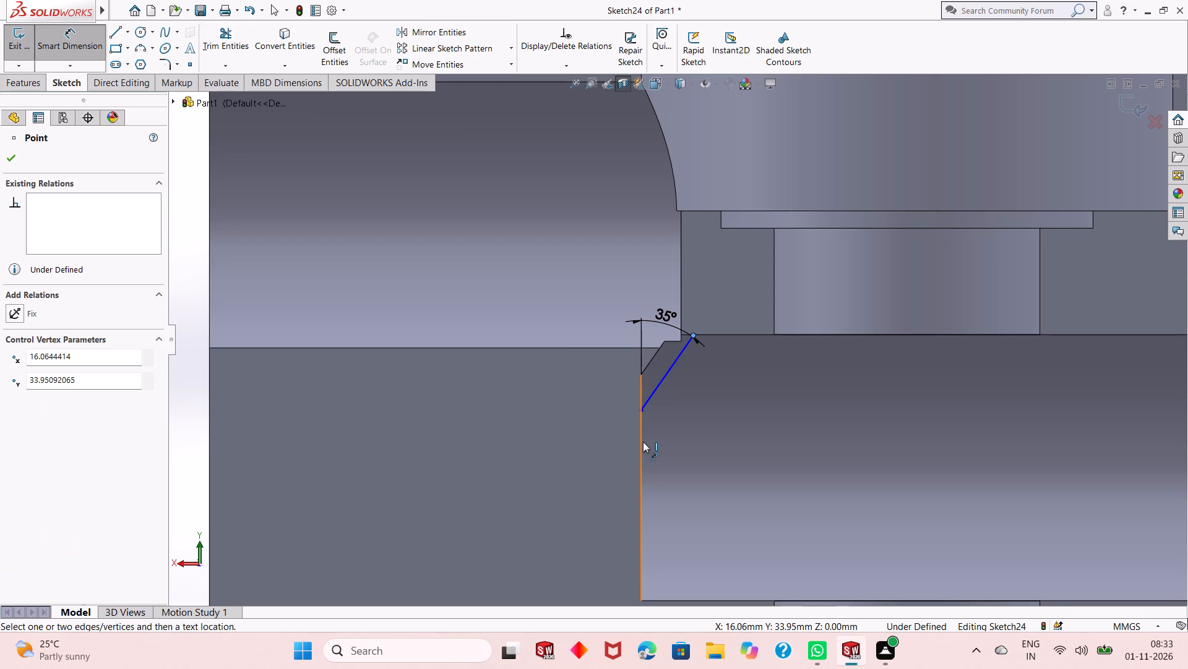
left_click(643, 442)
left_click(671, 442)
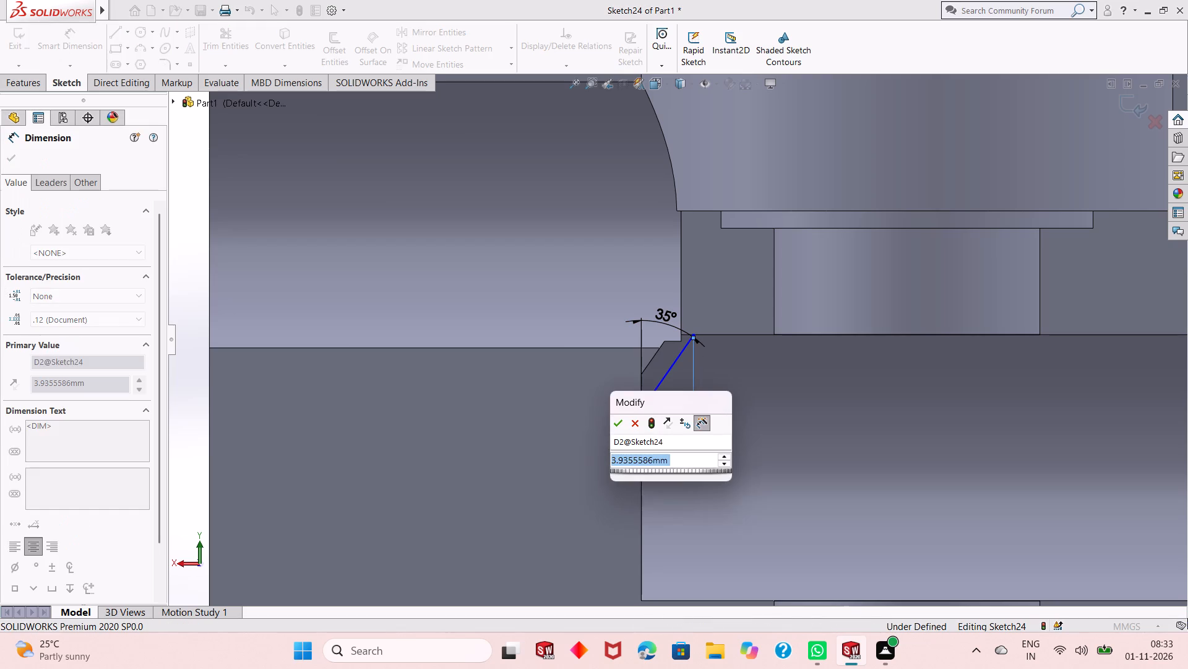
key("2")
key("Return")
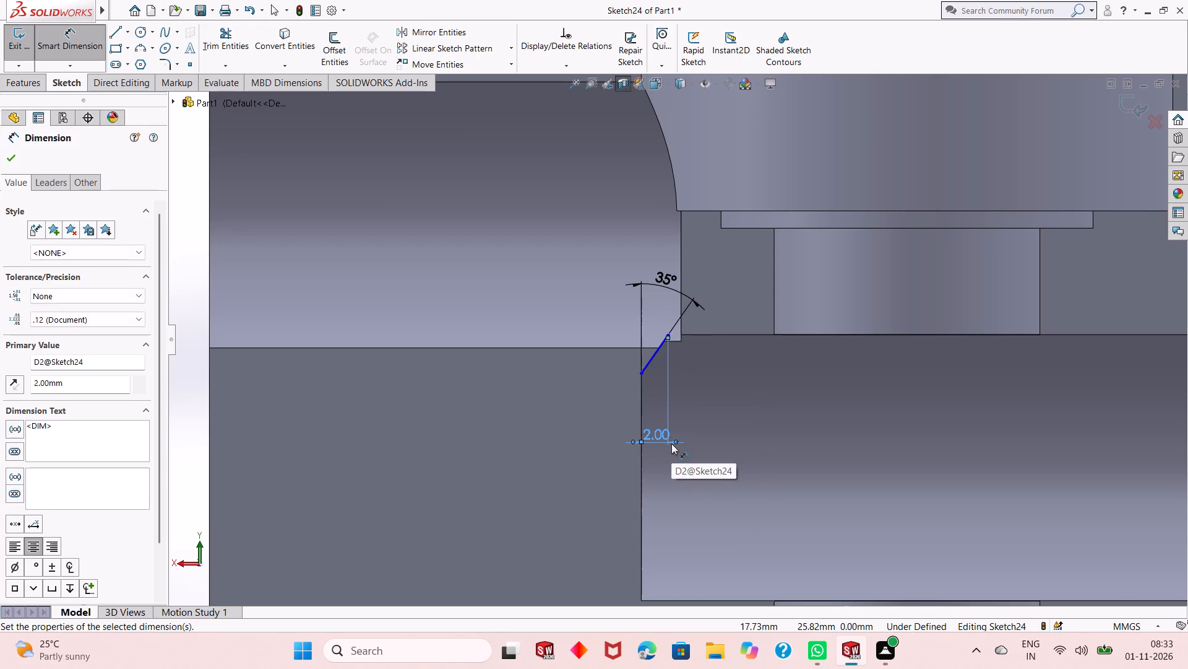
double_click(650, 435)
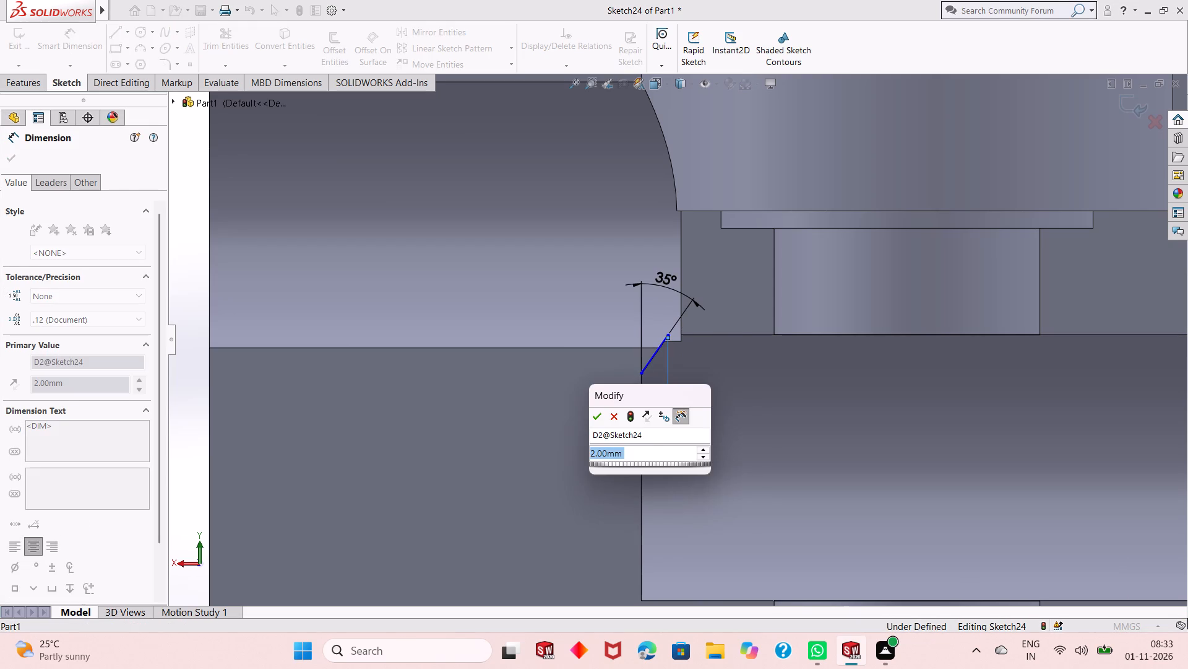
key("3")
key("Return")
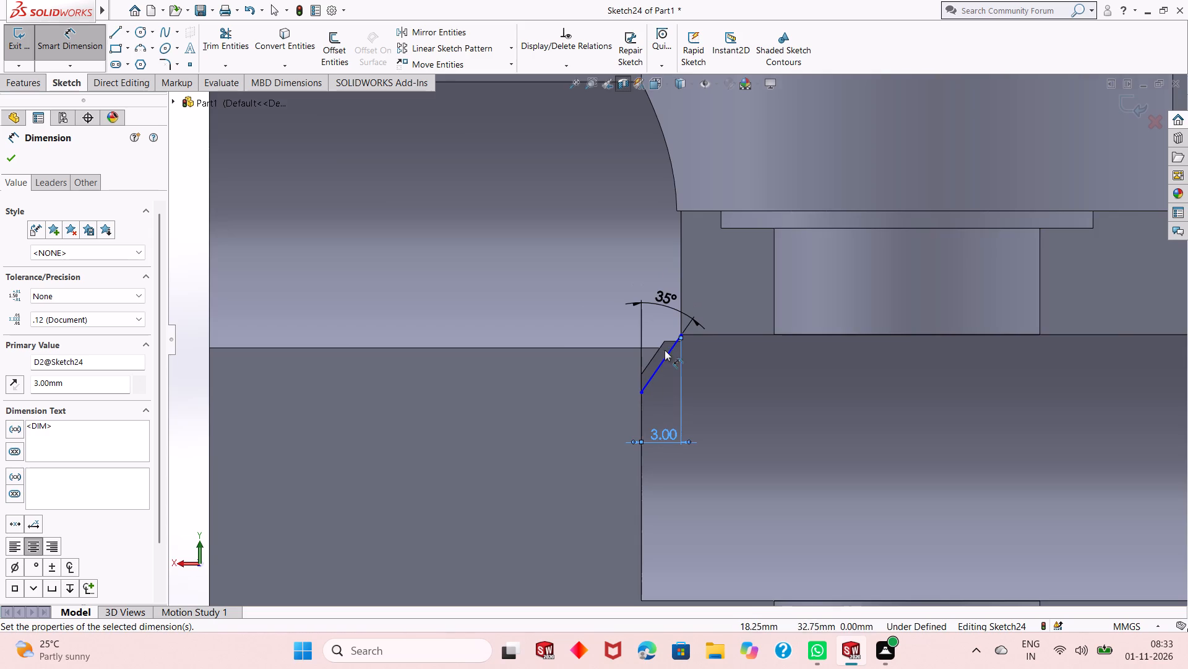
scroll(665, 350, "down", 6)
scroll(682, 337, "up", 2)
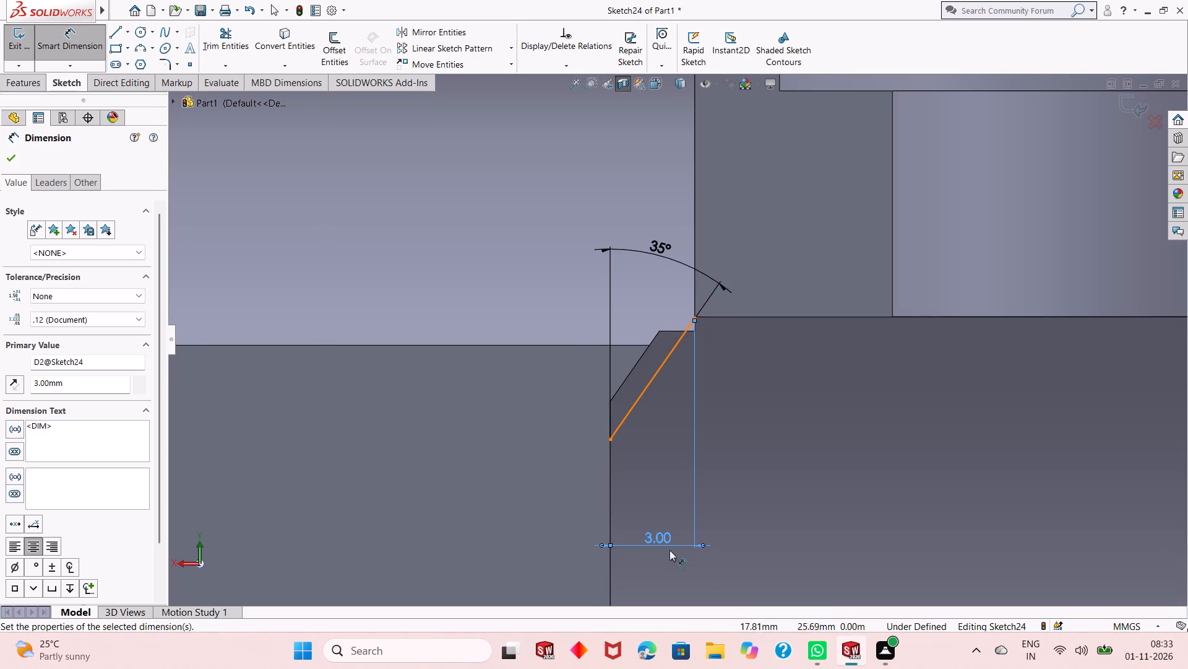
double_click(662, 537)
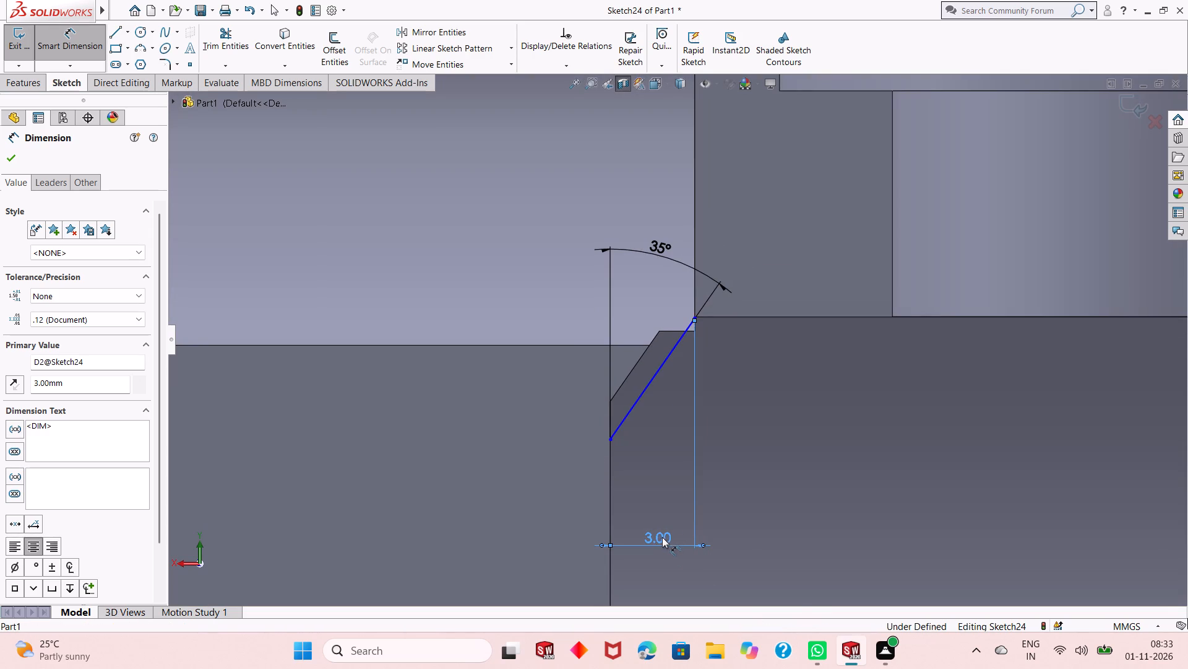
type("3.5")
key("Return")
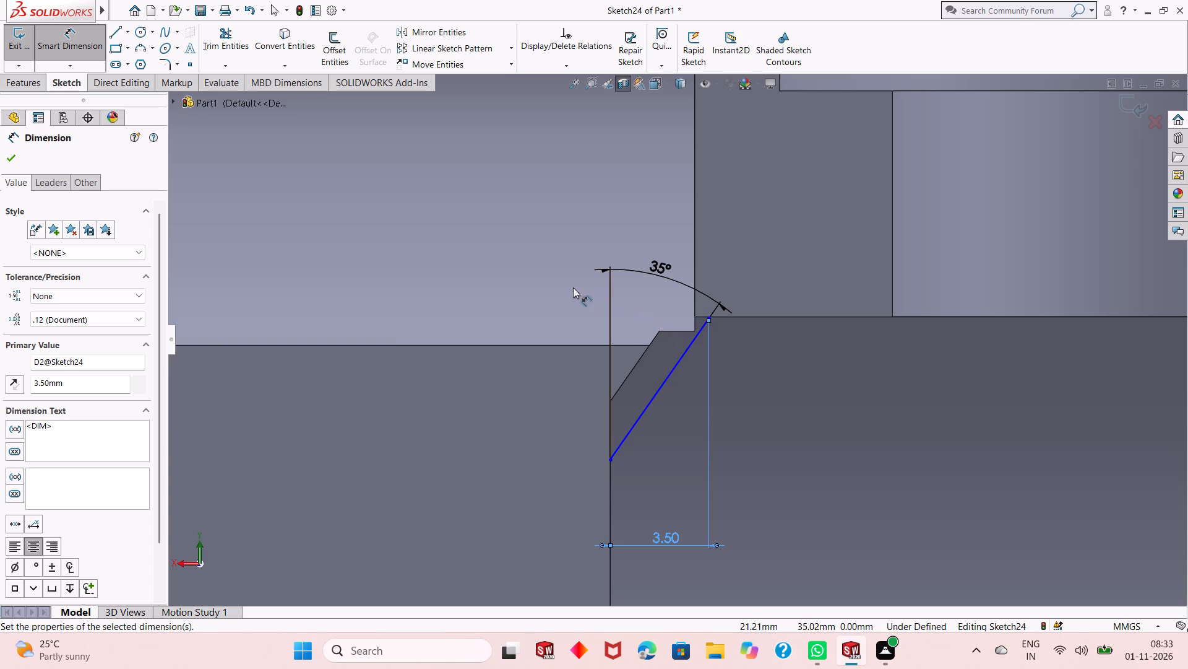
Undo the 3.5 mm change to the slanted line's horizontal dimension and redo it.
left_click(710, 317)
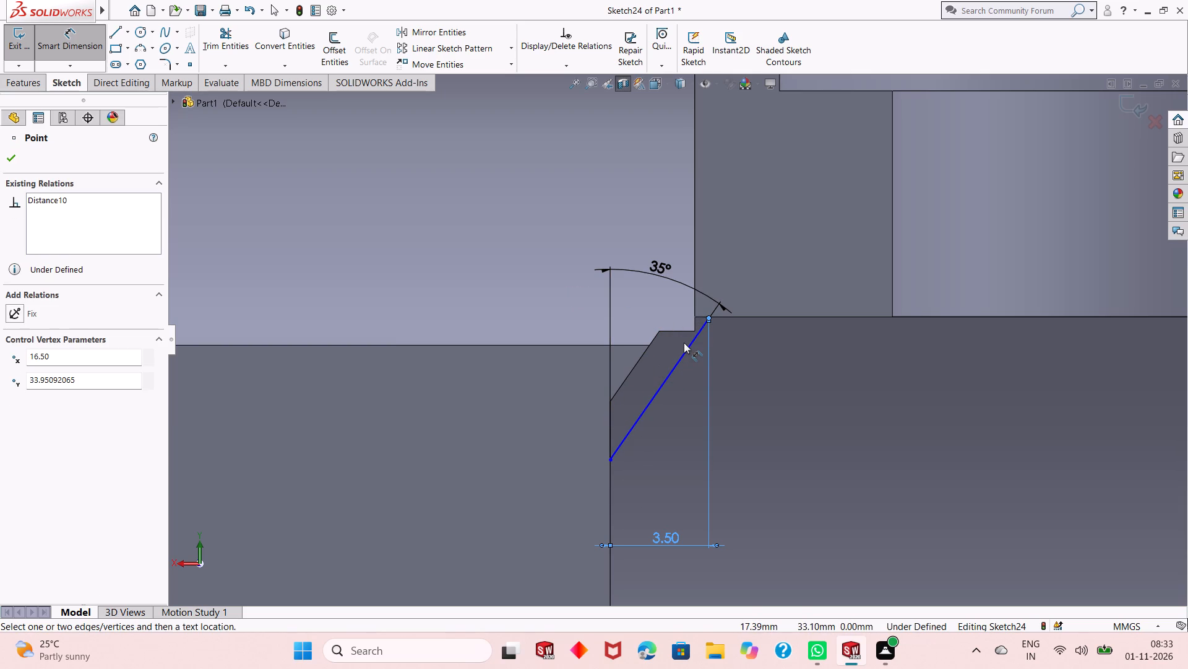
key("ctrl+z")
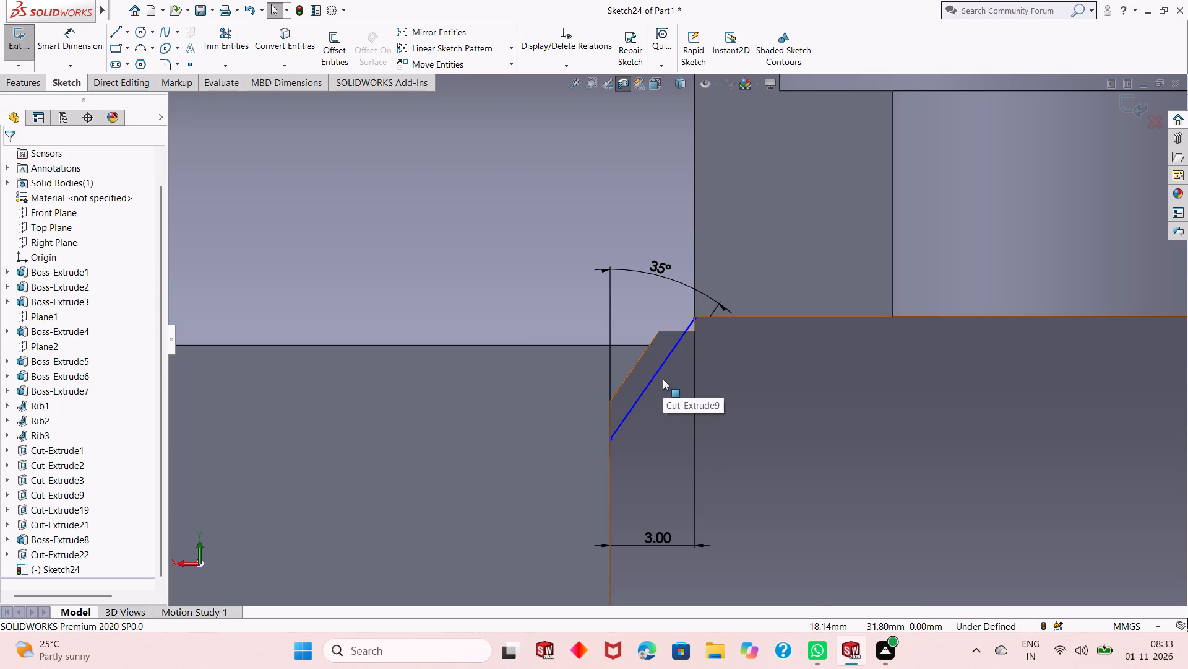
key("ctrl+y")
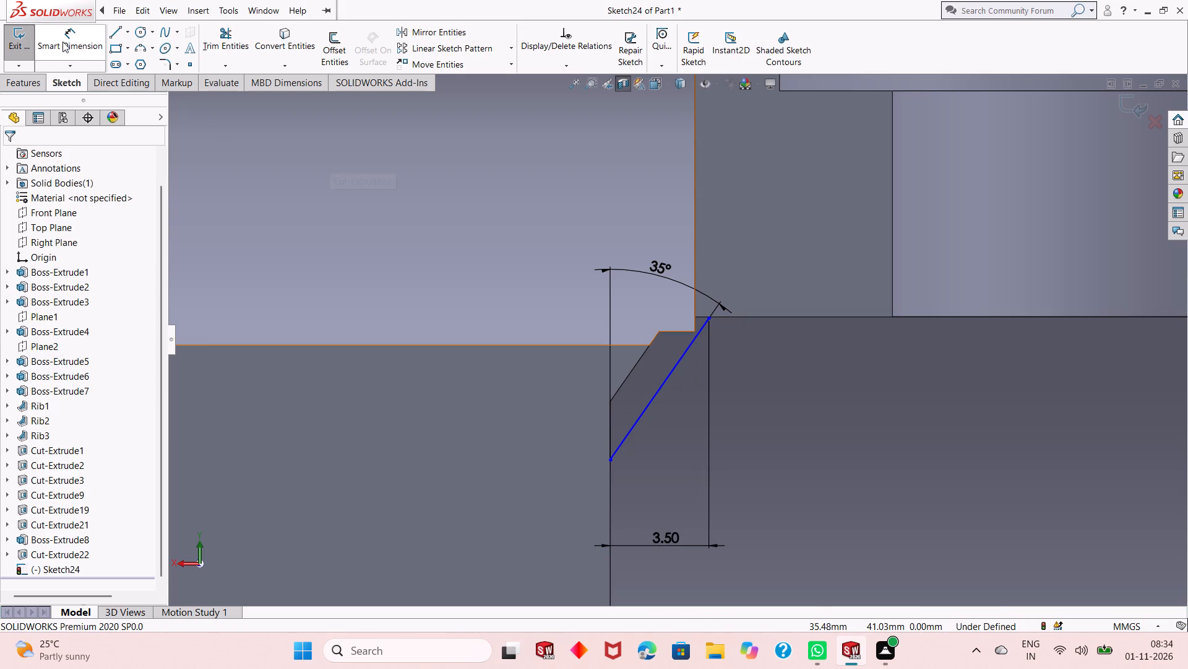
Add a 5 mm vertical dimension between the slanted line's lower endpoint and the lower bore's upper edge.
left_click(82, 50)
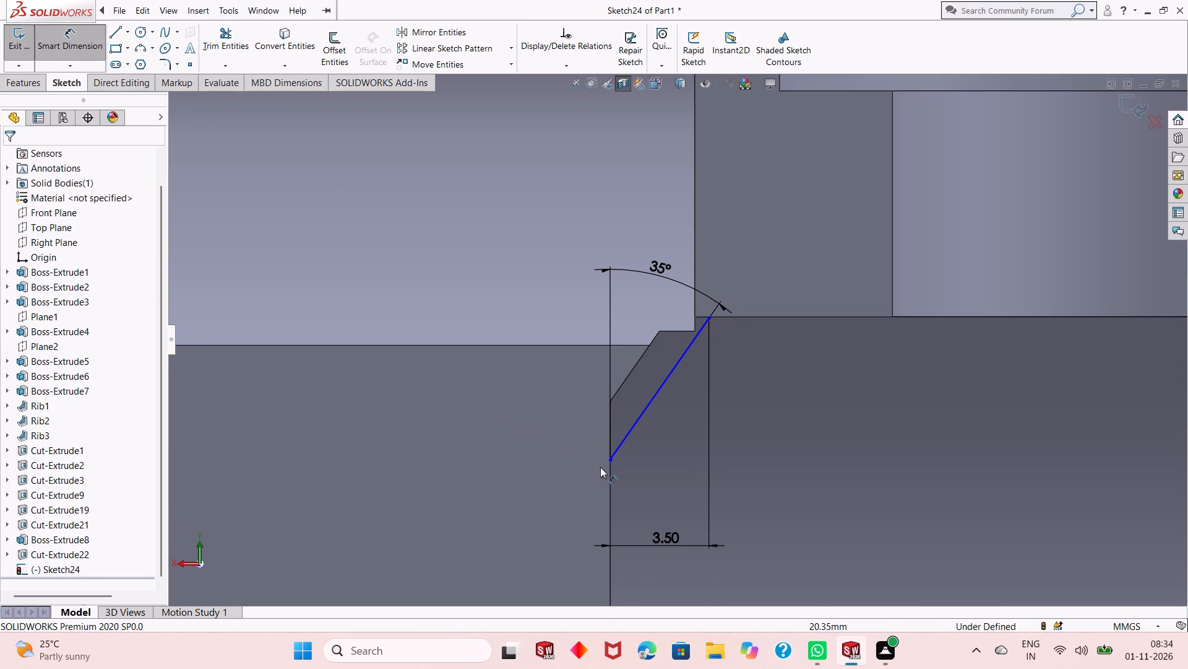
left_click(611, 461)
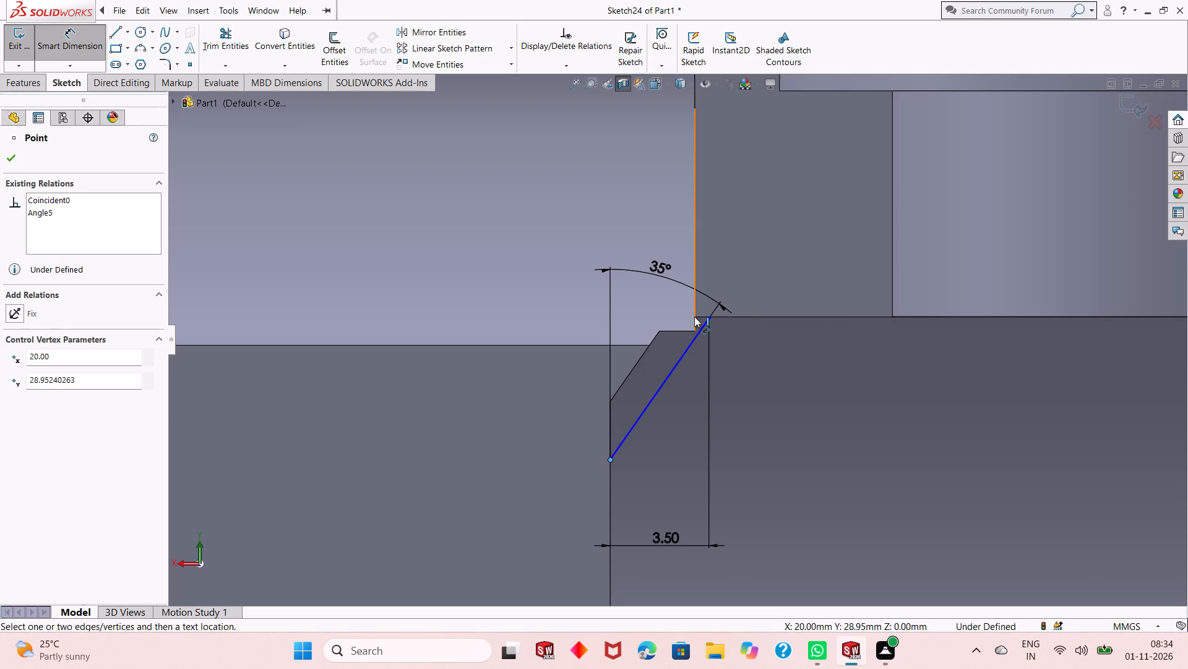
left_click(924, 316)
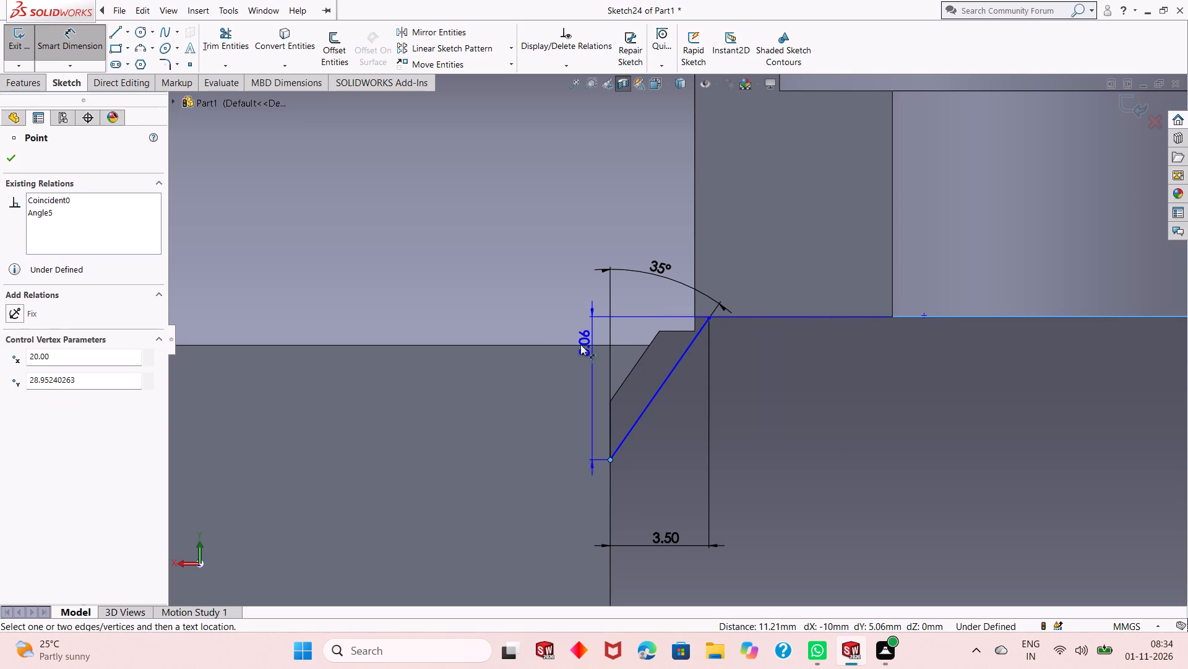
left_click(560, 347)
key("5")
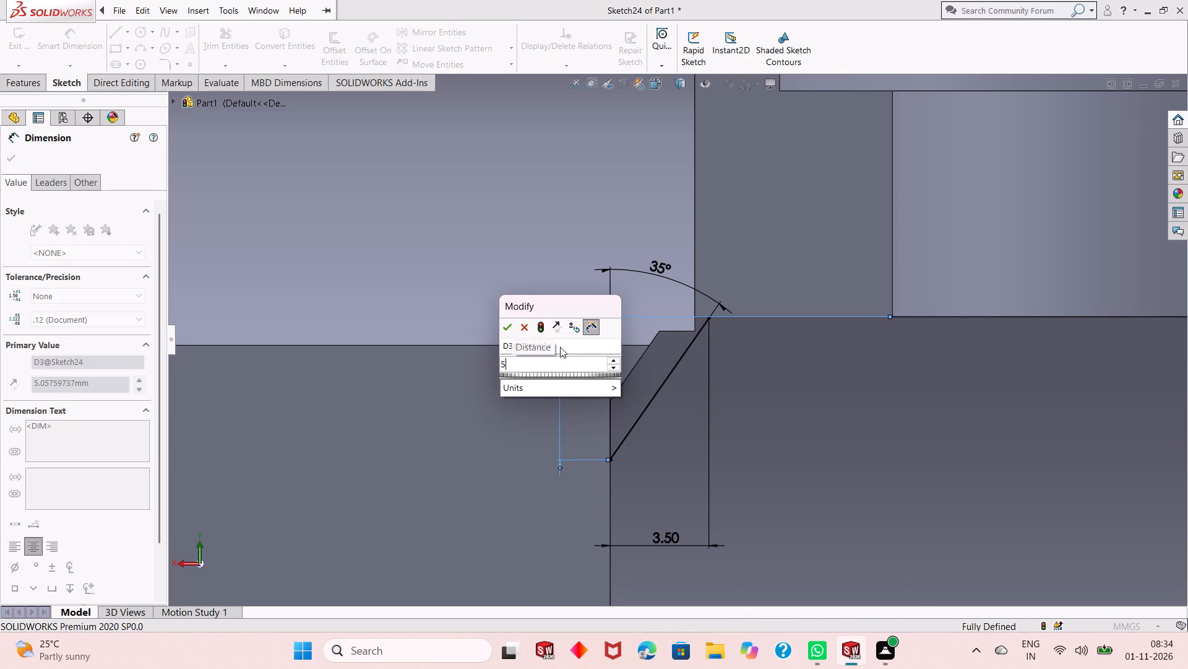
key("Return")
scroll(735, 325, "down", 2)
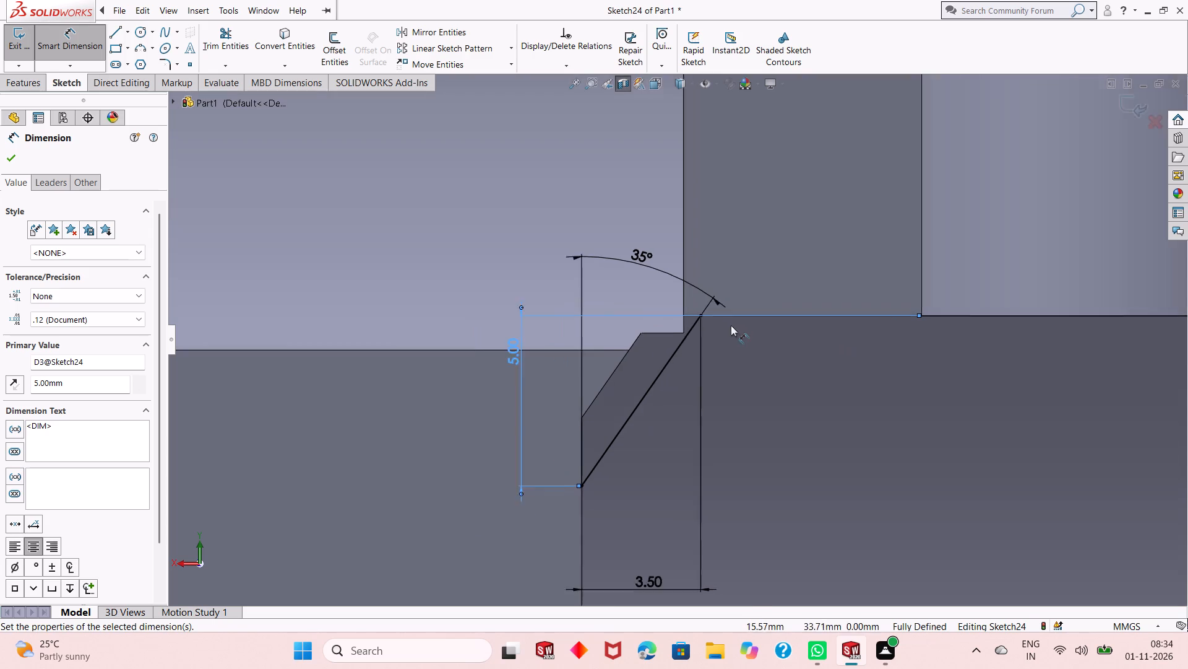
scroll(731, 325, "down", 15)
scroll(696, 308, "up", 6)
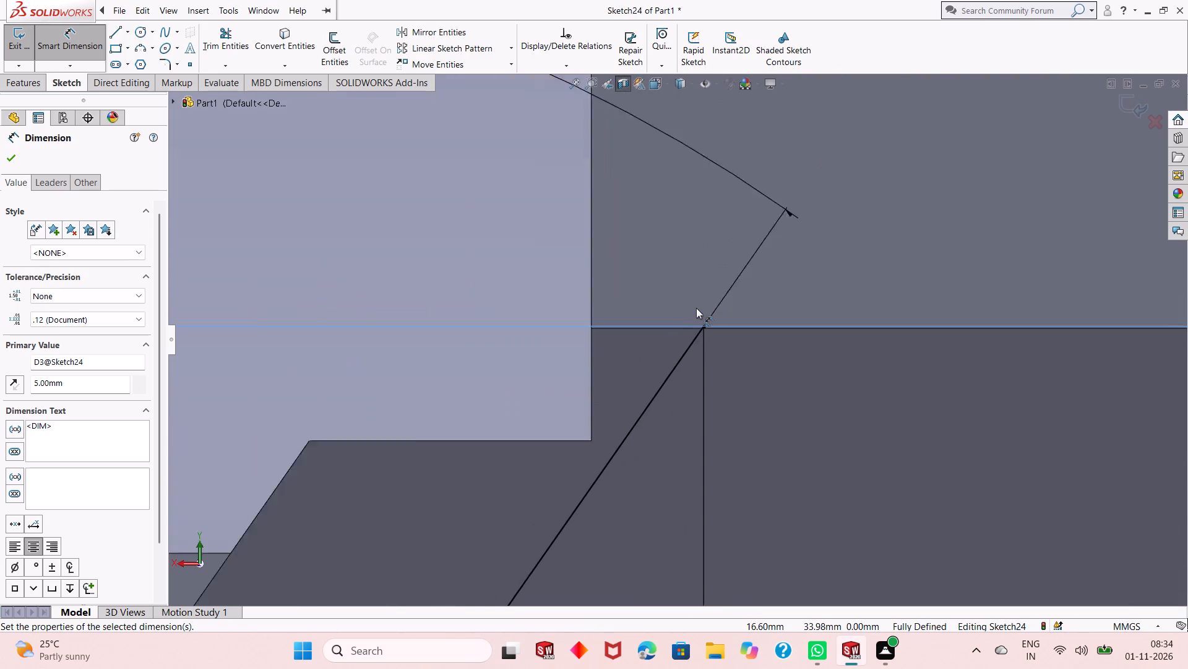
scroll(696, 308, "up", 10)
left_click(418, 260)
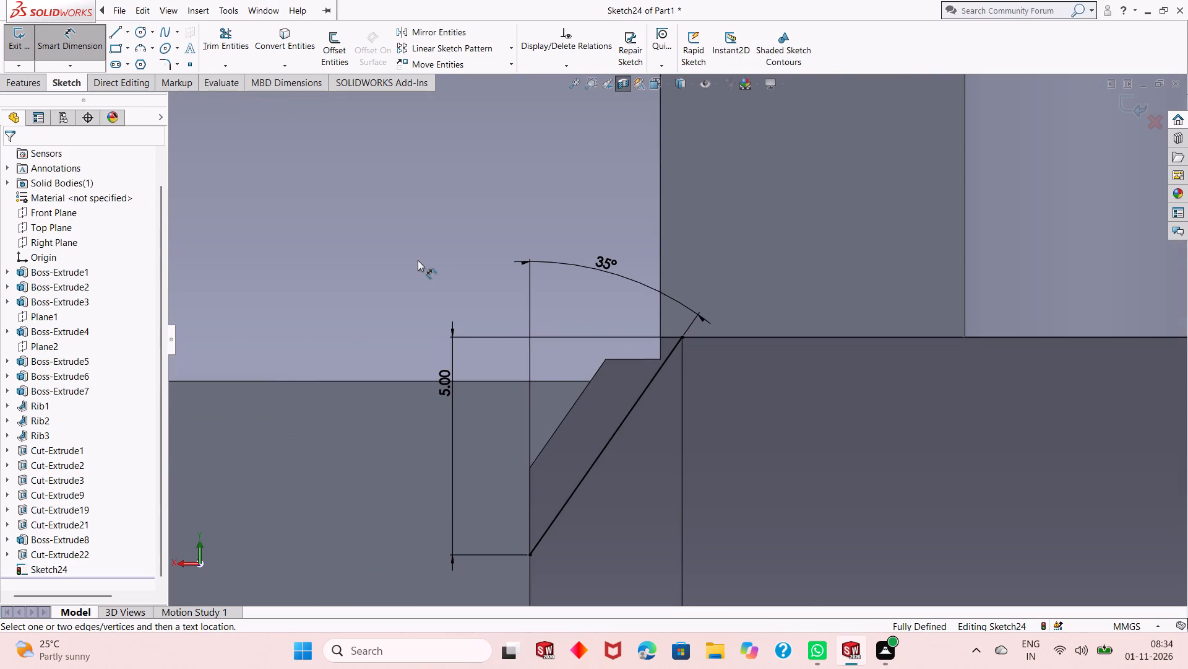
right_click(418, 260)
left_click(444, 299)
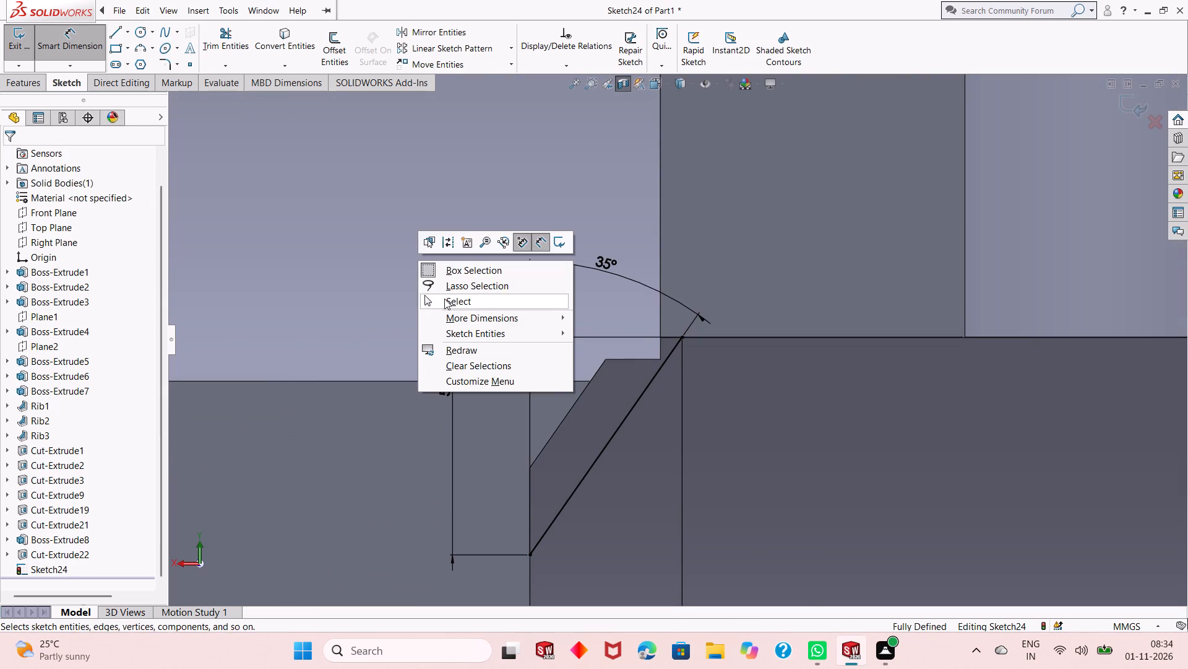
Close the triangle with a 5 mm vertical line from the lower endpoint and a 3.5 mm horizontal line to the upper endpoint.
scroll(568, 382, "up", 2)
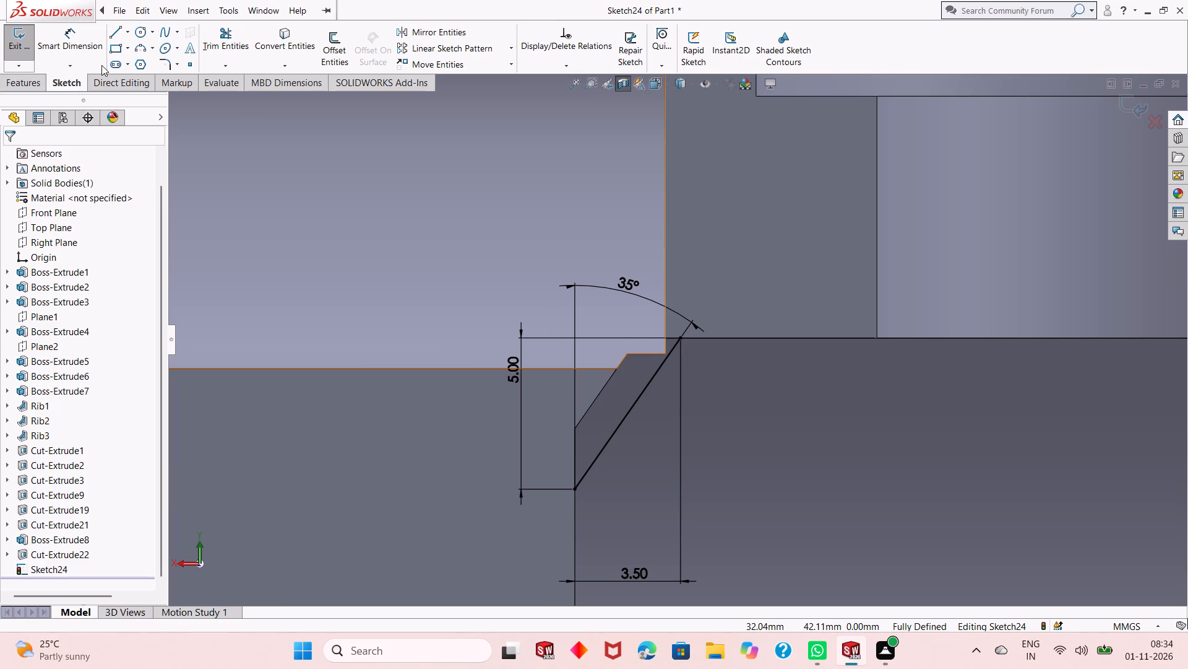
left_click(110, 37)
left_click(575, 489)
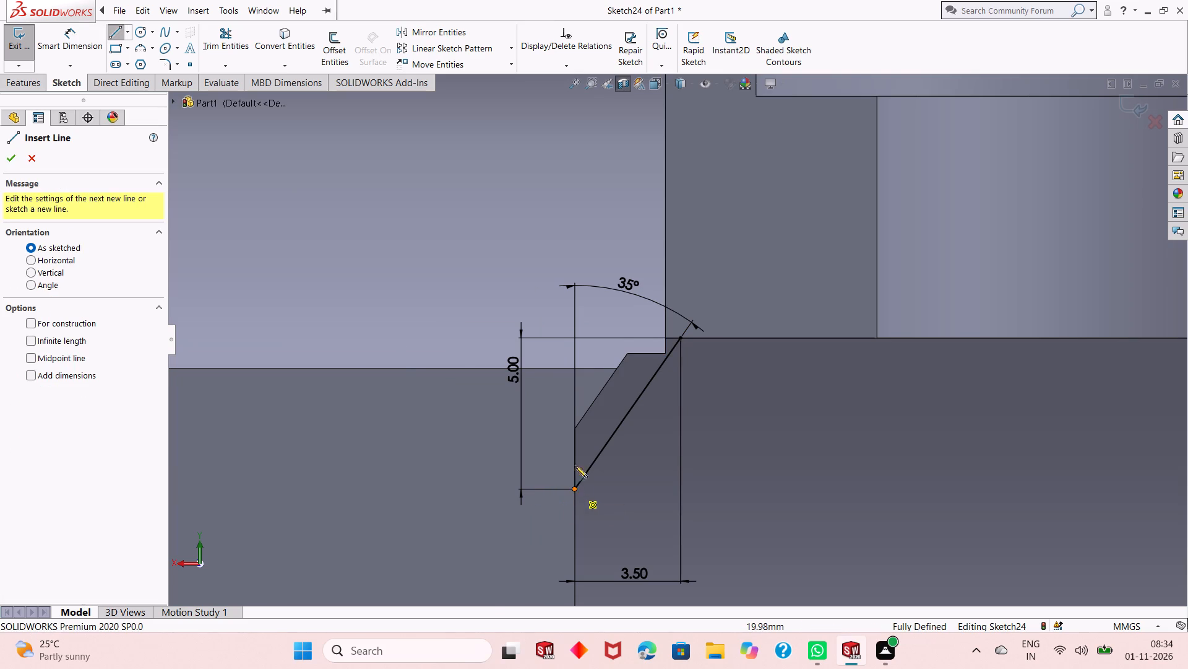
left_click(574, 338)
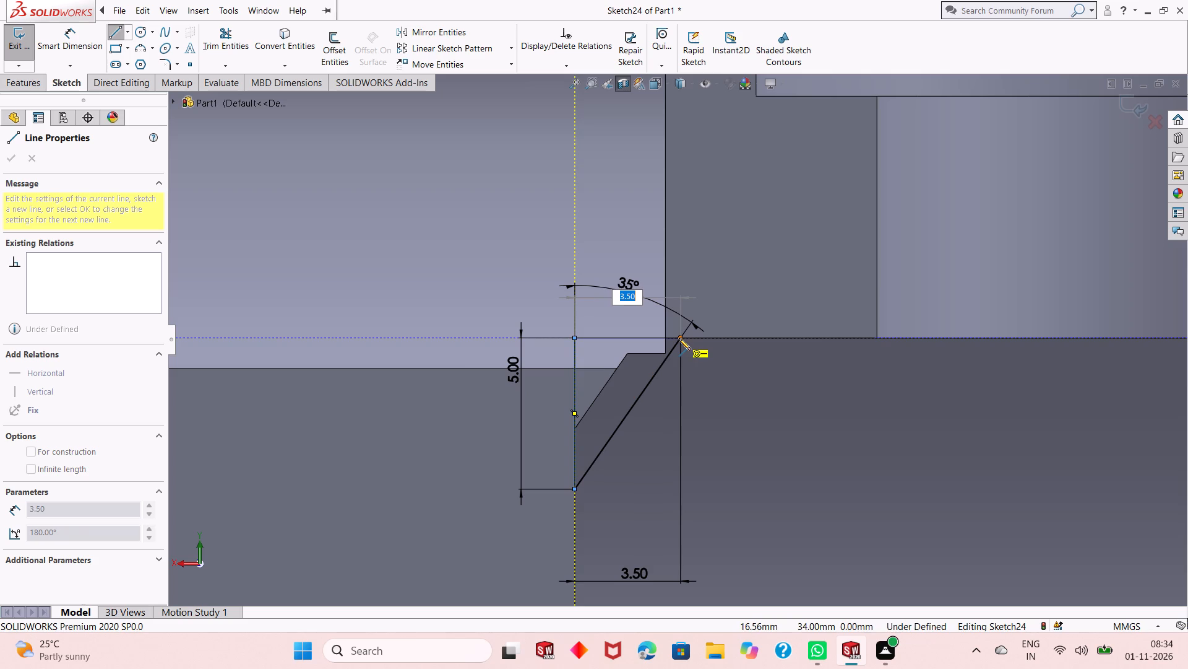
left_click(679, 338)
right_click(420, 230)
left_click(437, 243)
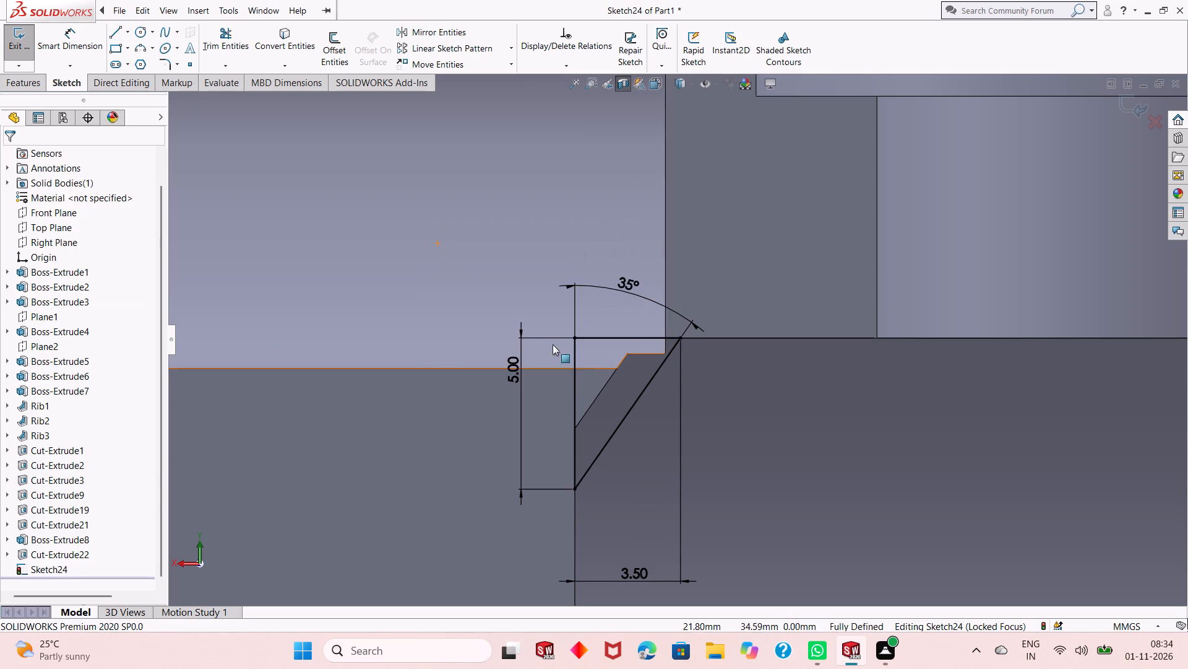
Extrude the triangle profile at the bore junction as a merged Mid Plane boss with a depth of 20 mm.
scroll(564, 370, "up", 6)
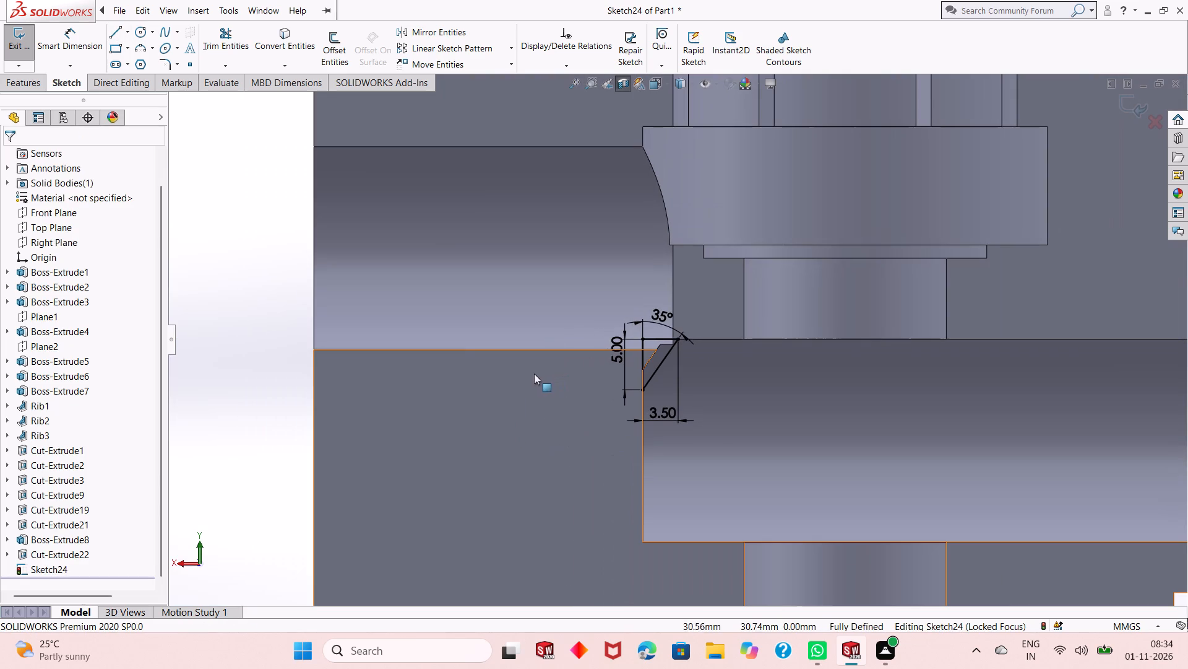
middle_click(529, 374)
scroll(525, 370, "up", 2)
middle_click_drag(845, 328, 822, 341)
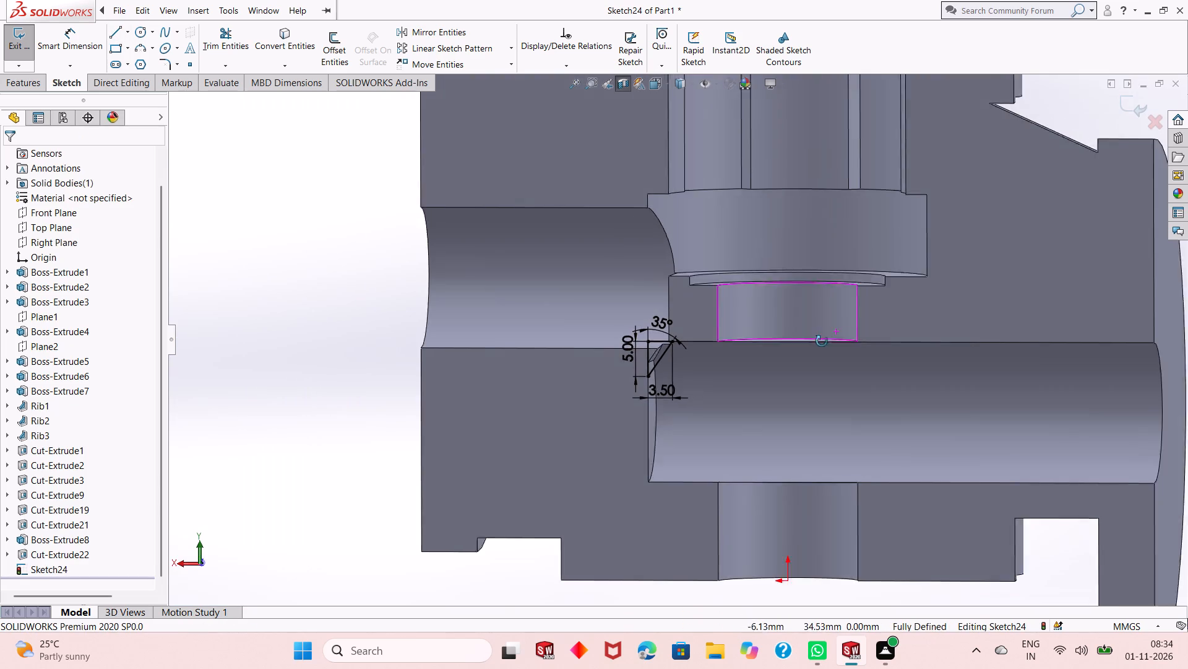
middle_click_drag(822, 341, 791, 356)
scroll(713, 334, "down", 3)
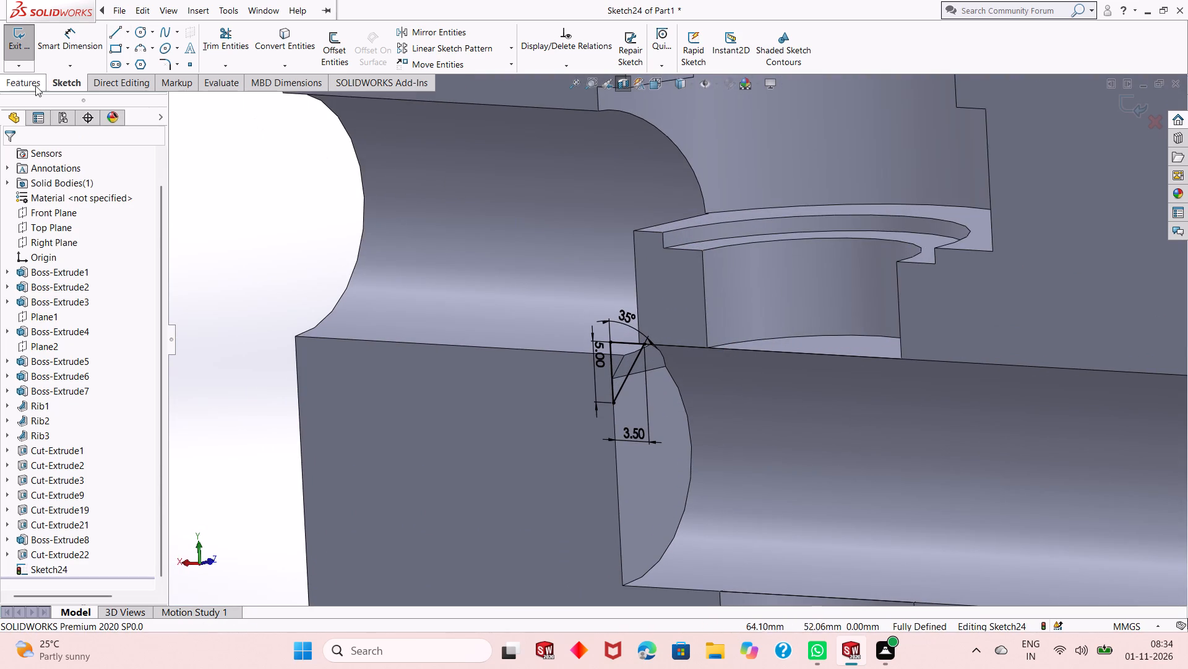
left_click(25, 85)
left_click(24, 48)
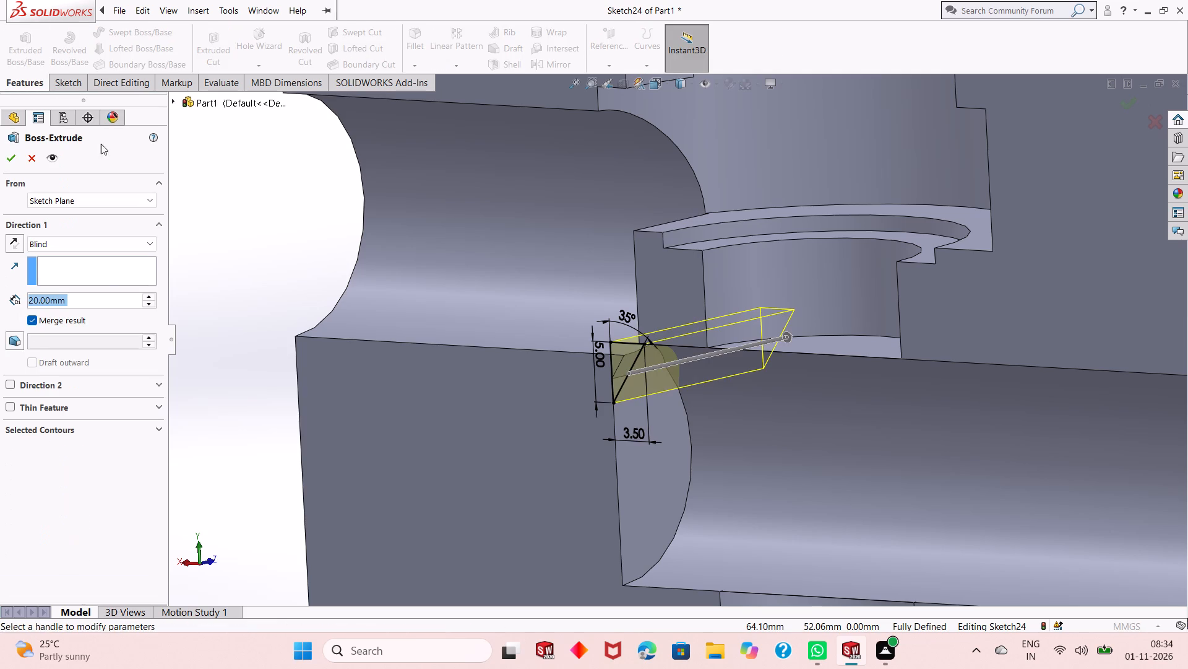
left_click(97, 246)
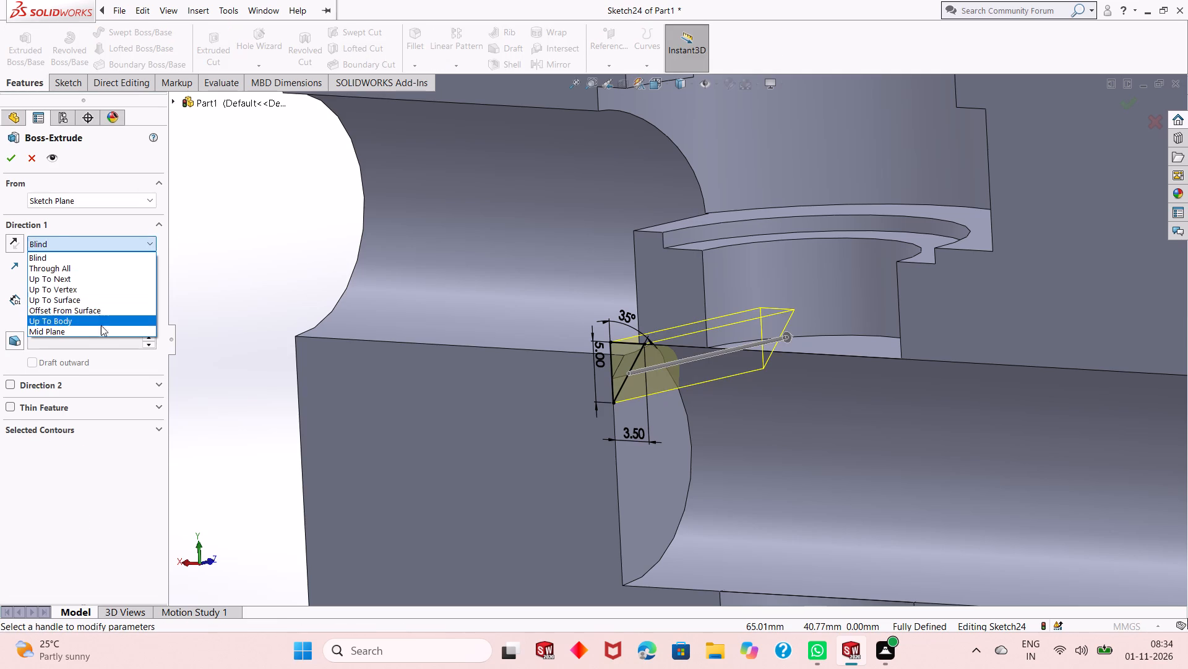
left_click(103, 327)
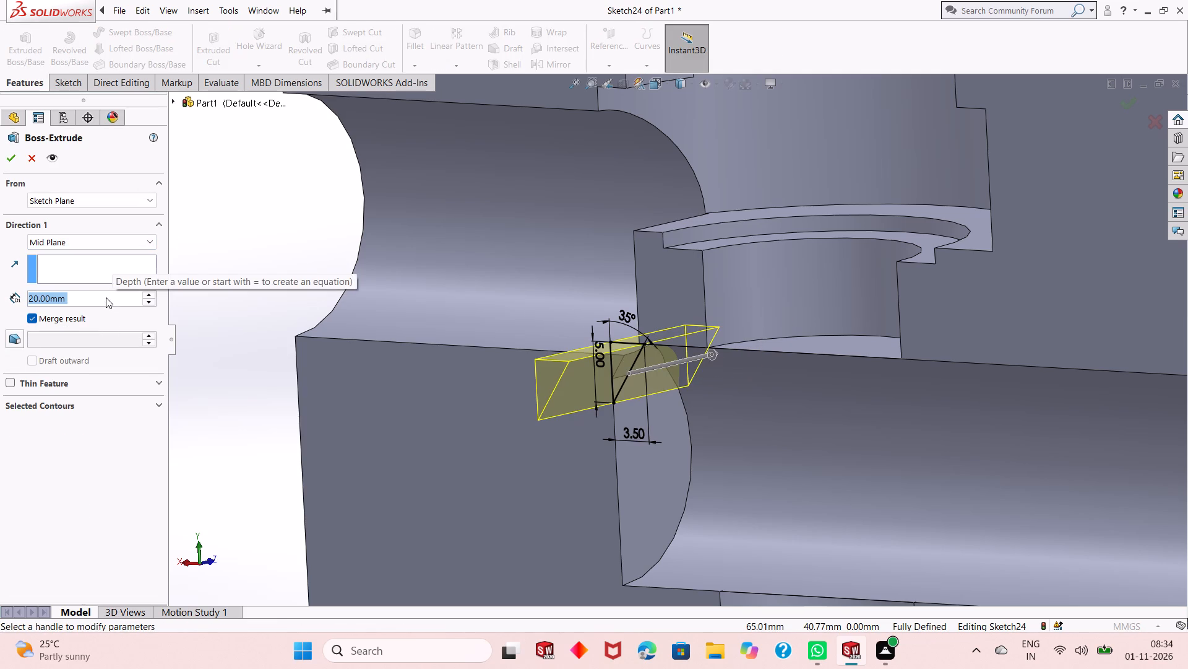
left_click(6, 162)
left_click(252, 268)
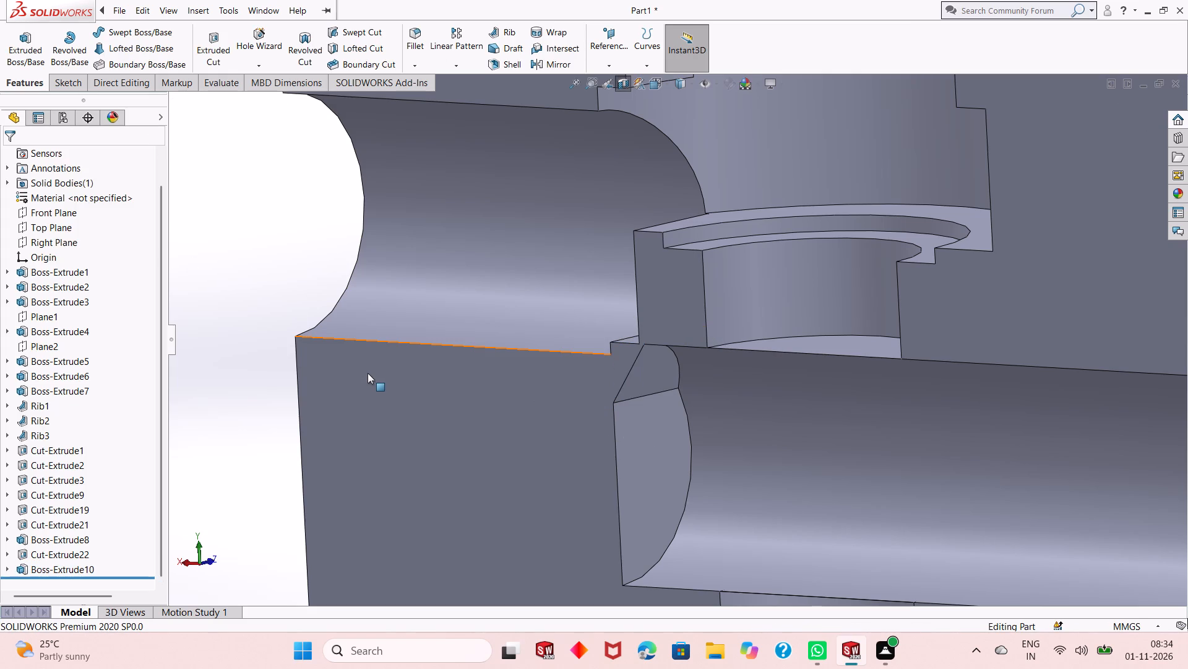
On a new Front Plane sketch, draw a slanted line about 13.3 mm long from the upper bore's lower edge to the counterbore's bottom corner.
scroll(486, 416, "up", 1)
middle_click(599, 361)
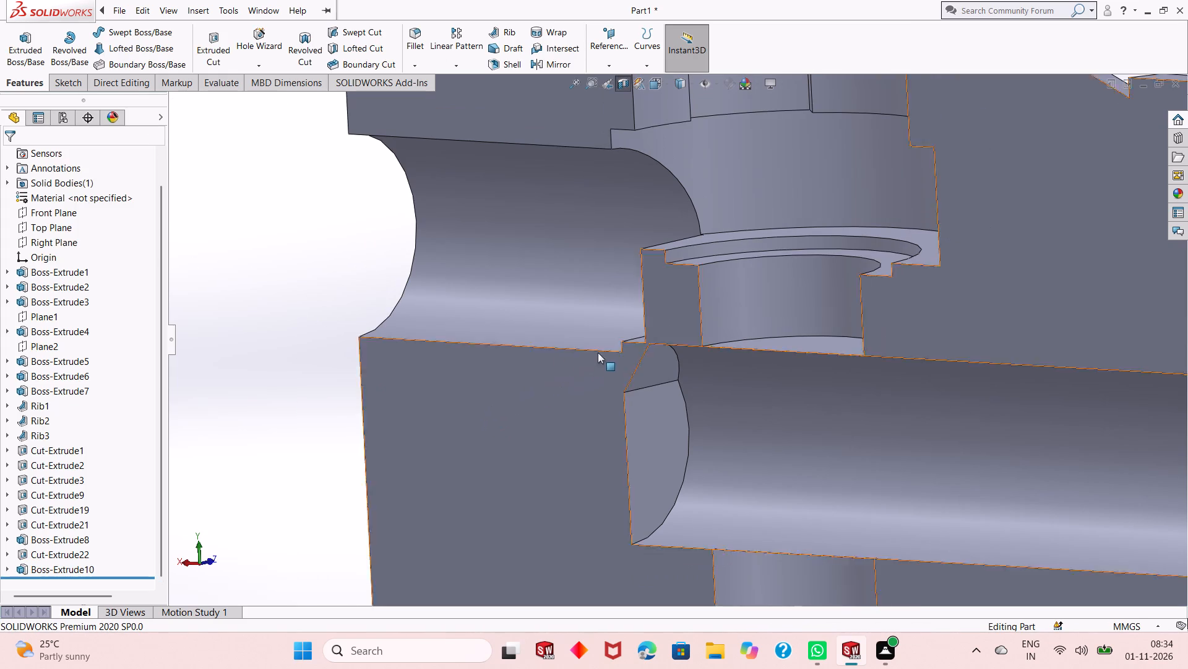
middle_click_drag(558, 358, 635, 323)
middle_click_drag(635, 323, 620, 330)
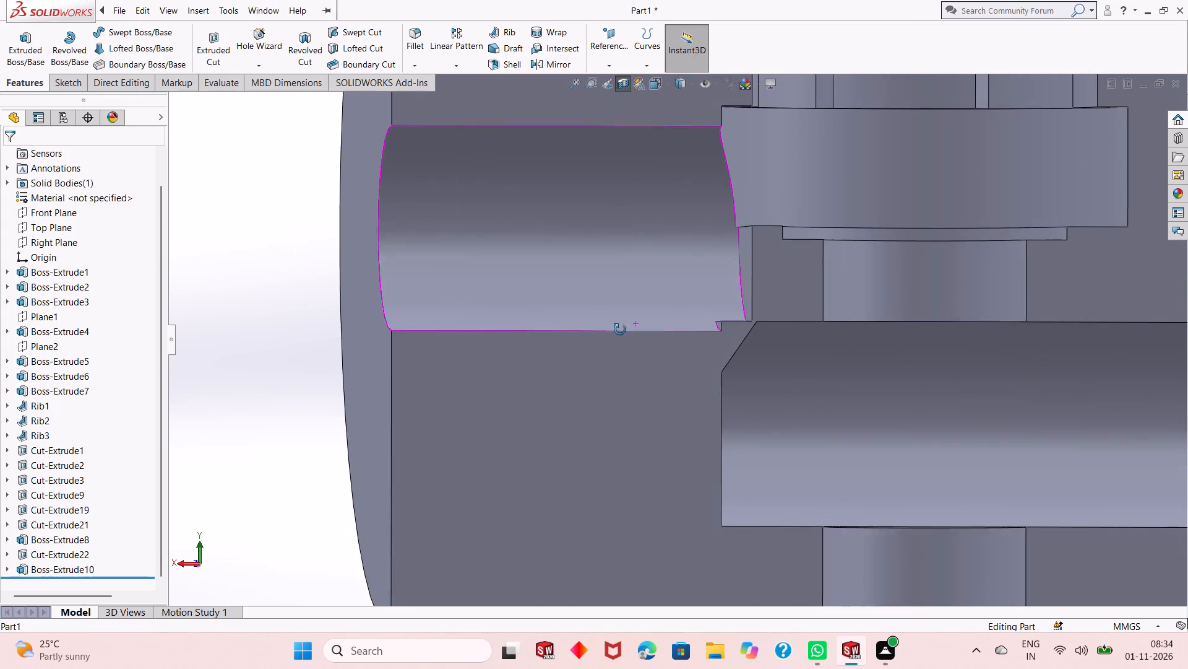
middle_click_drag(620, 330, 618, 331)
scroll(576, 384, "up", 1)
left_click(233, 256)
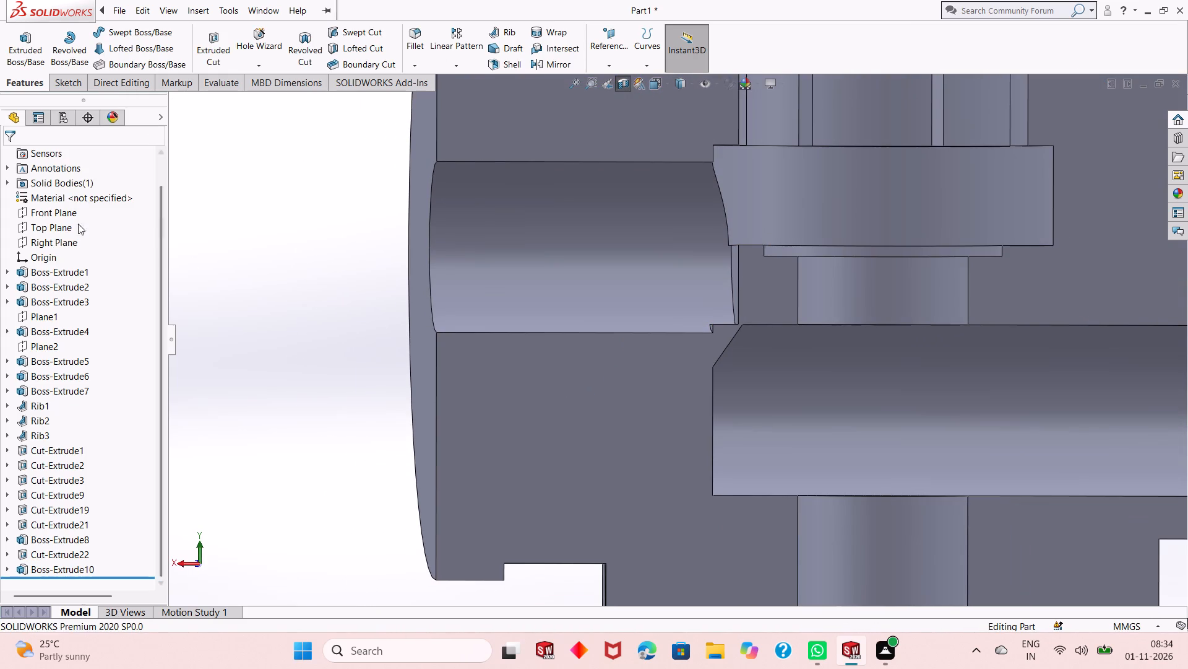
left_click(46, 214)
left_click(65, 196)
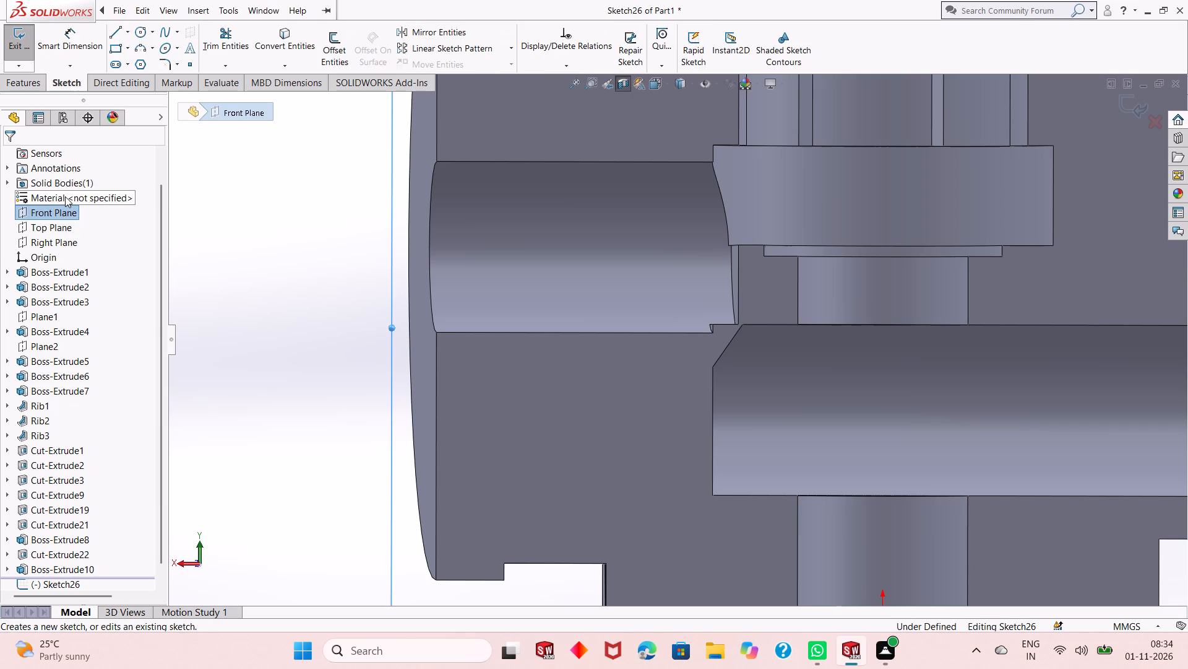
key("ctrl+8")
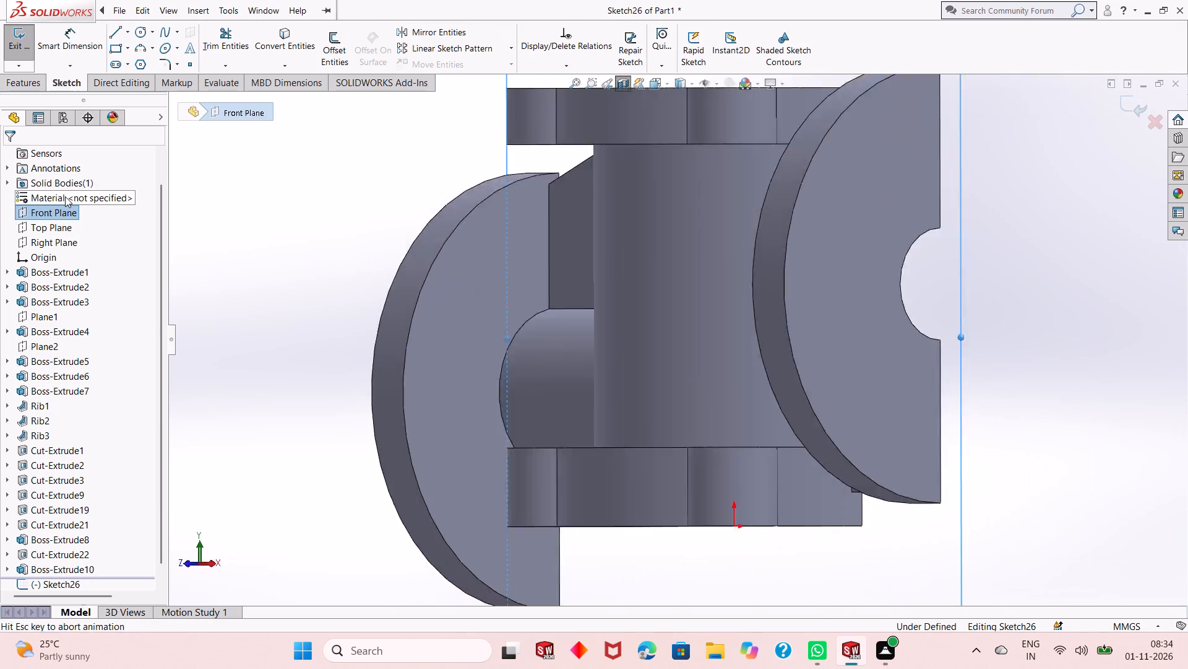
key("ctrl+8")
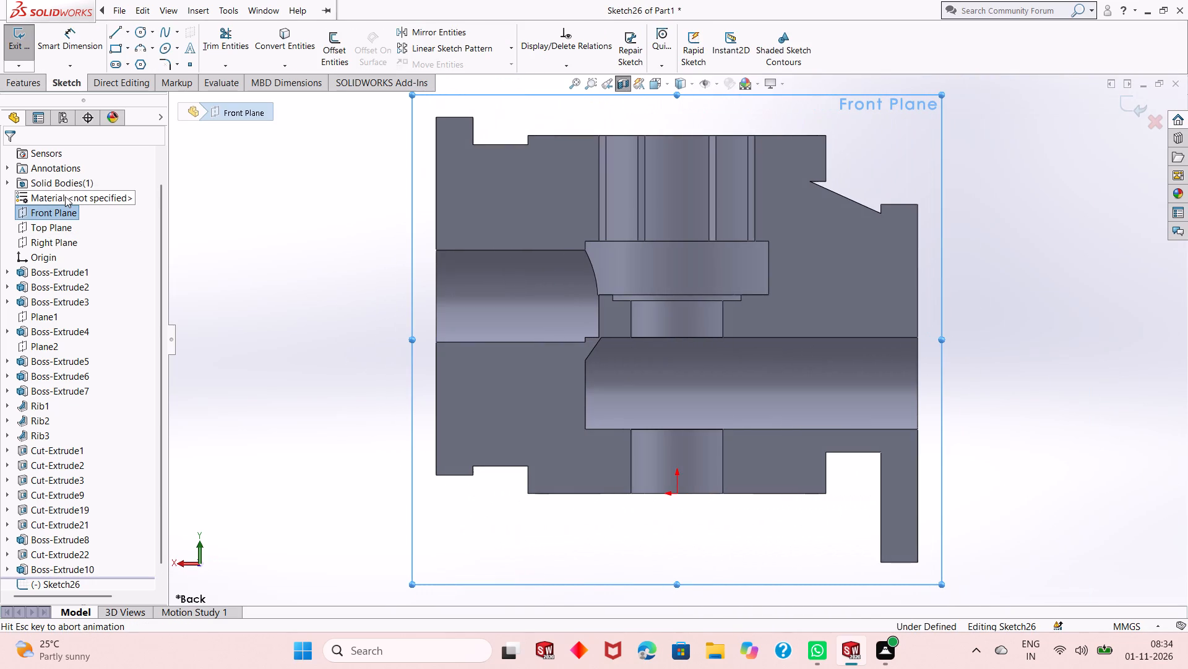
left_click(348, 279)
scroll(637, 308, "down", 5)
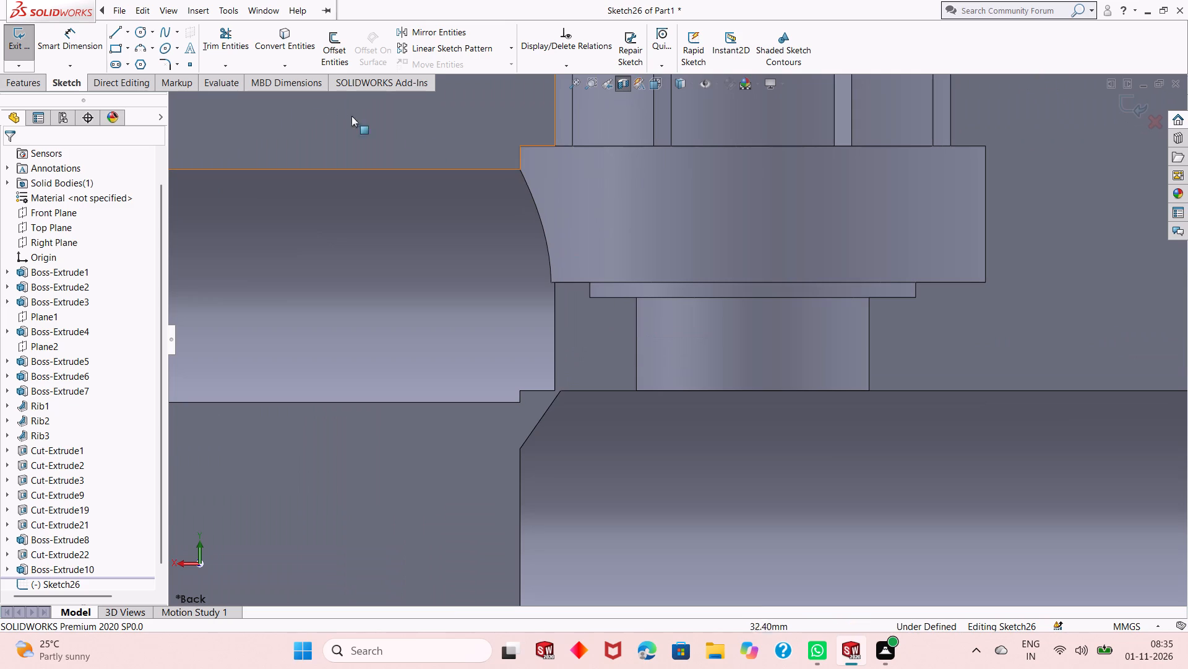
left_click(118, 27)
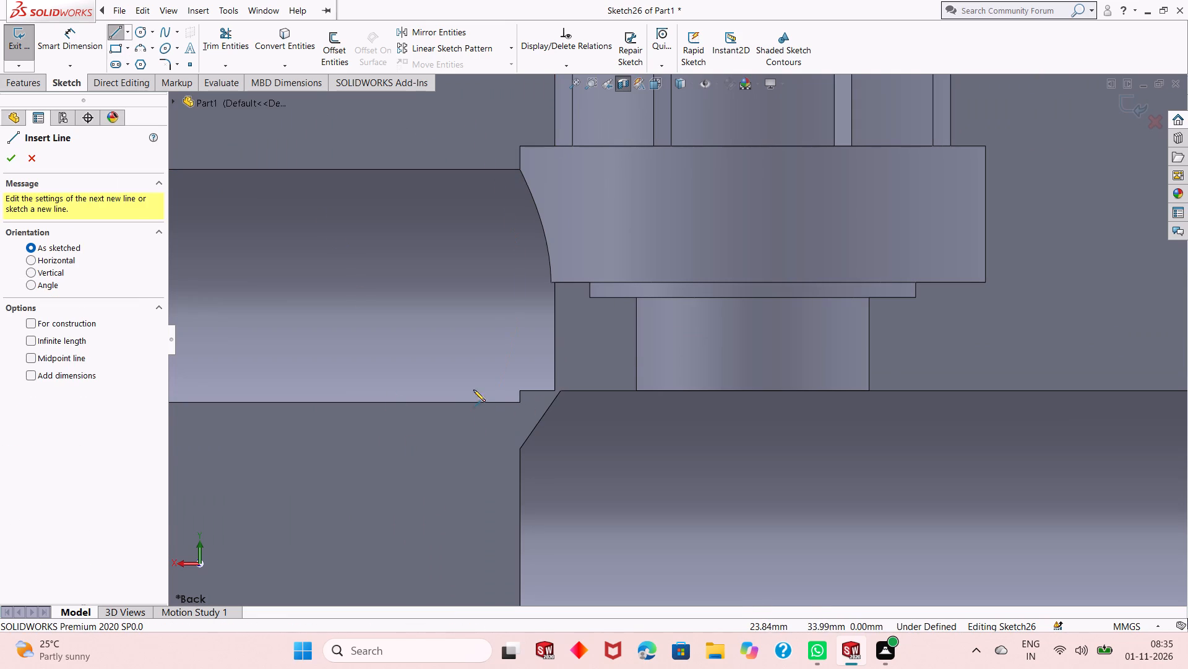
left_click(458, 403)
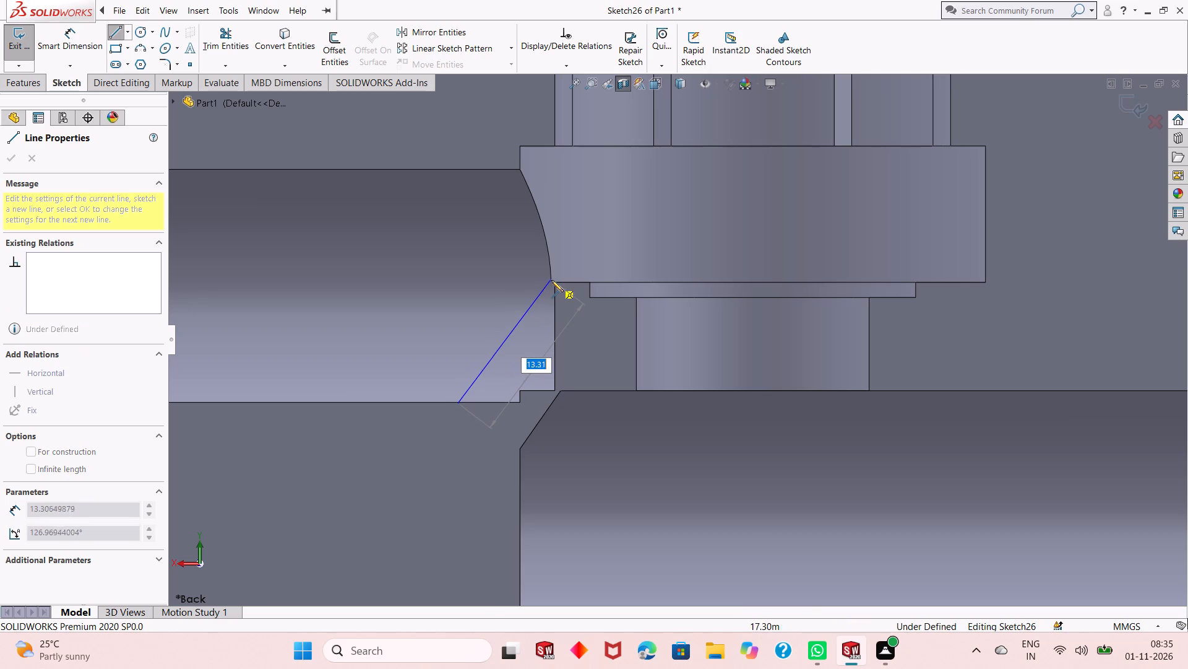
left_click(551, 284)
right_click(562, 240)
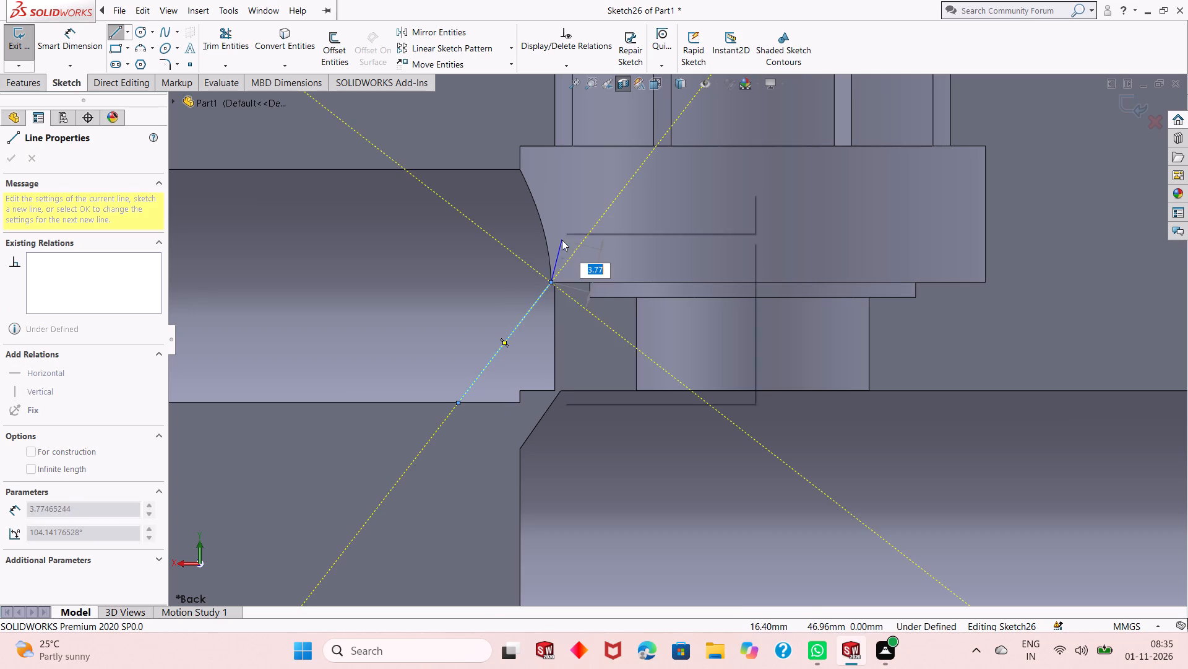
left_click(585, 249)
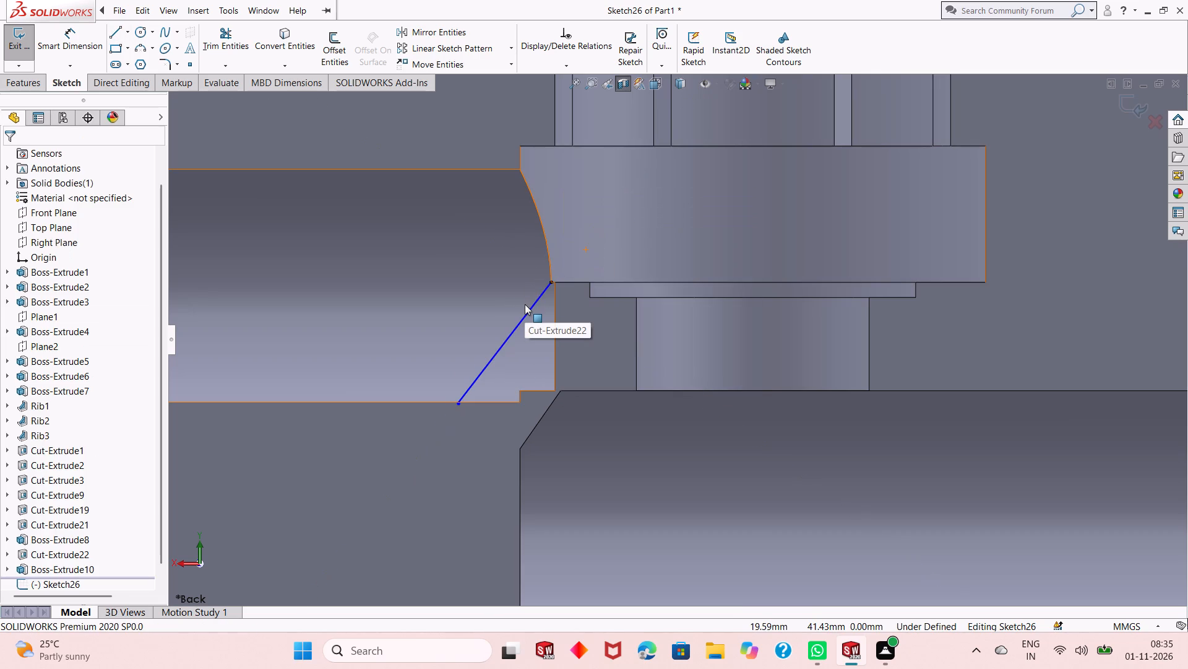
Dimension the slanted line's lower endpoint 28 mm horizontally from the flange's outer face at the upper bore.
scroll(525, 304, "up", 4)
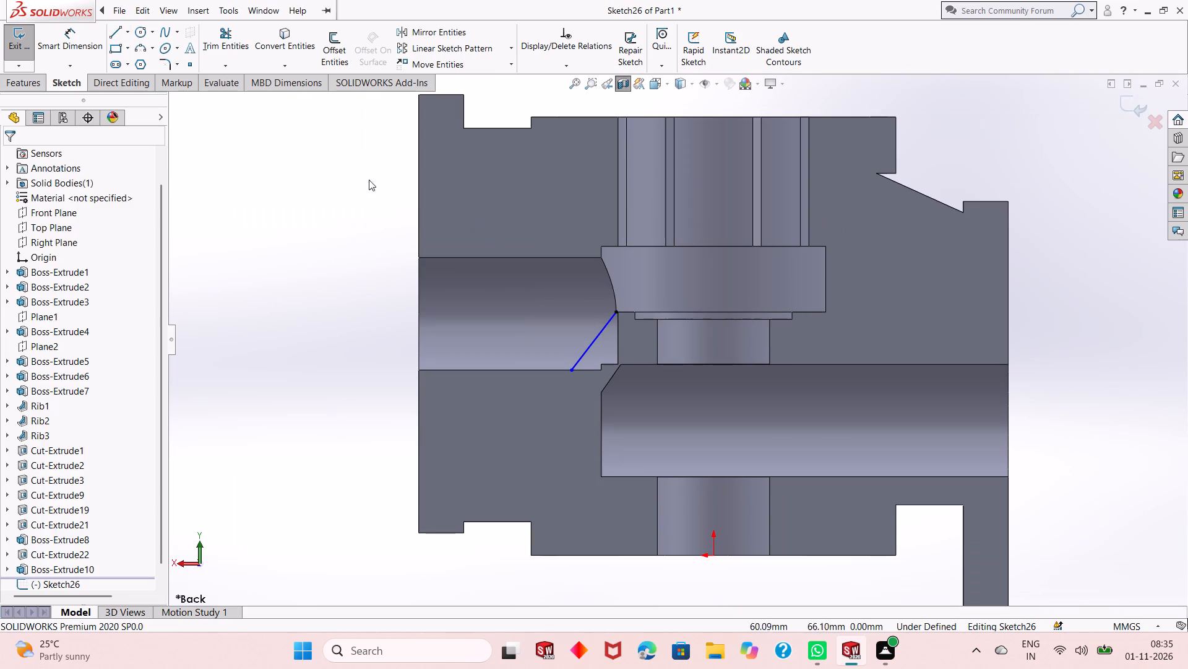
left_click(92, 38)
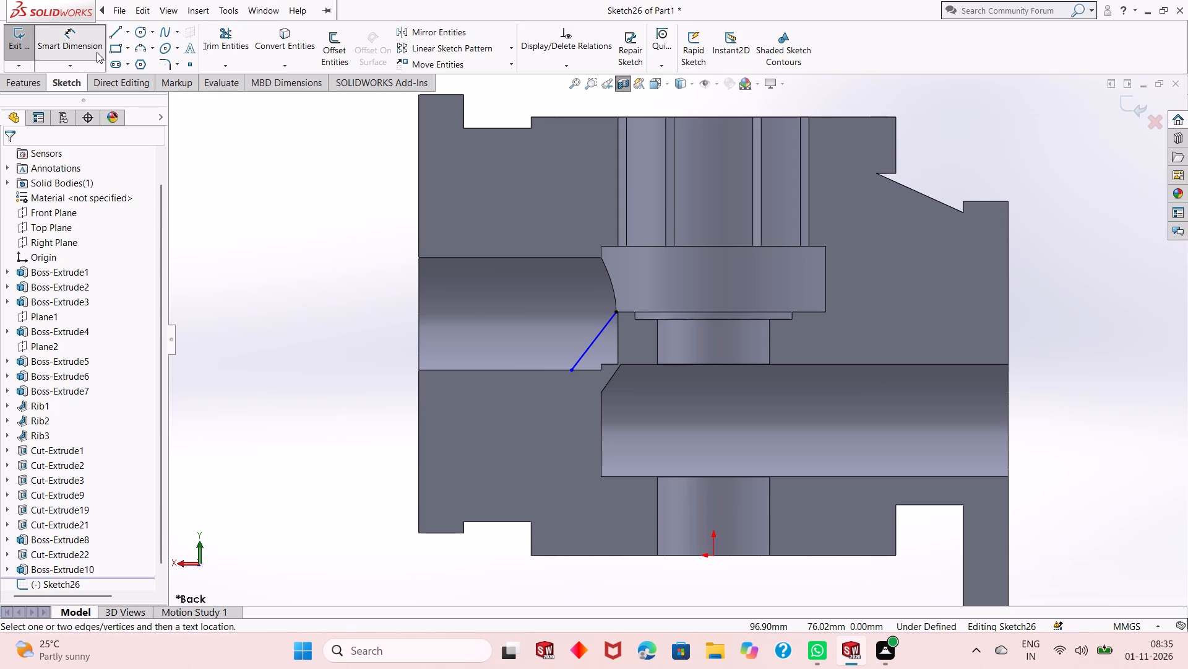
left_click(572, 370)
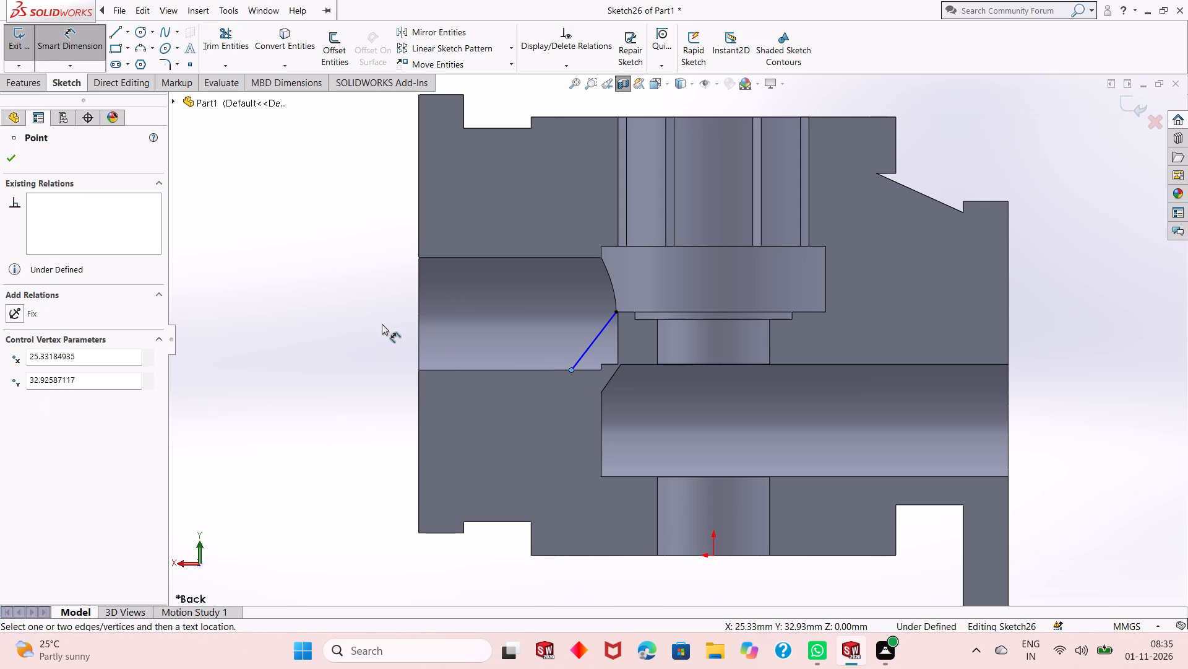
left_click(419, 302)
left_click(351, 407)
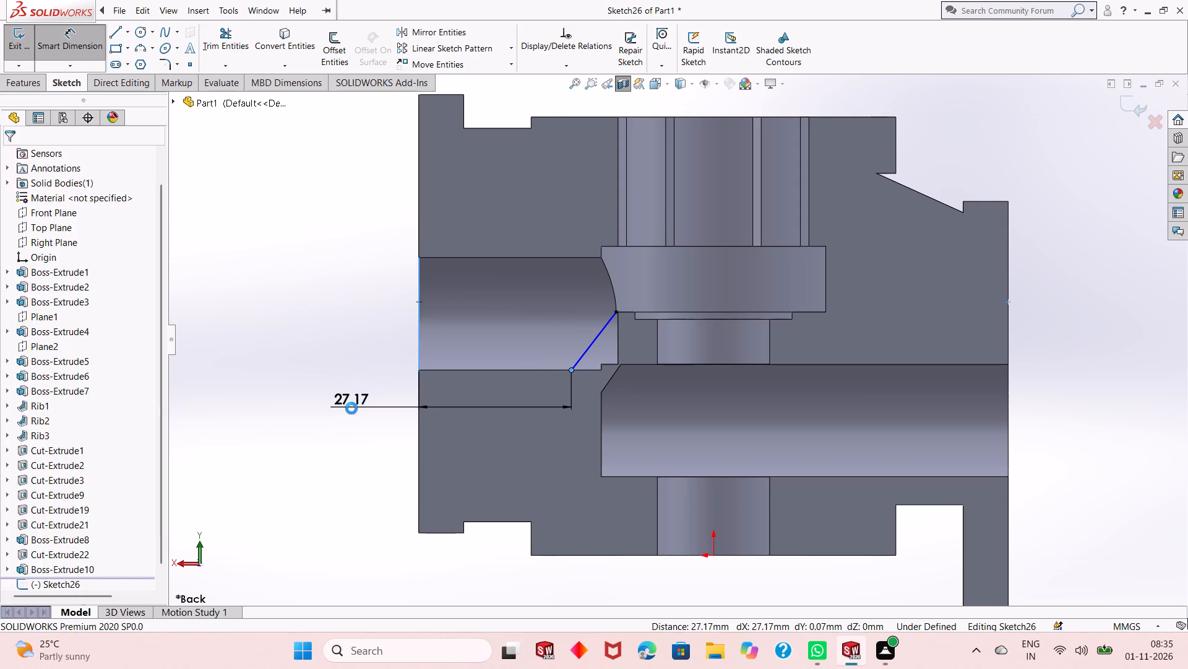
type("28")
key("Return")
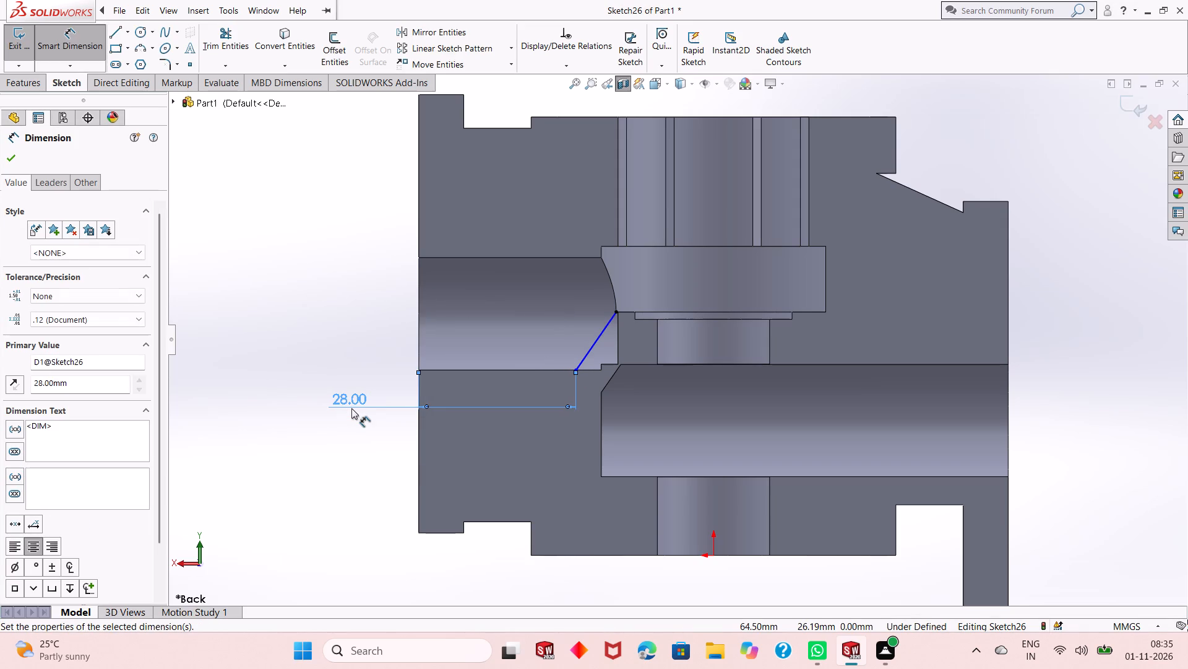
Add a 35° angle dimension between the slanted line and the vertical through its lower endpoint.
left_click(601, 333)
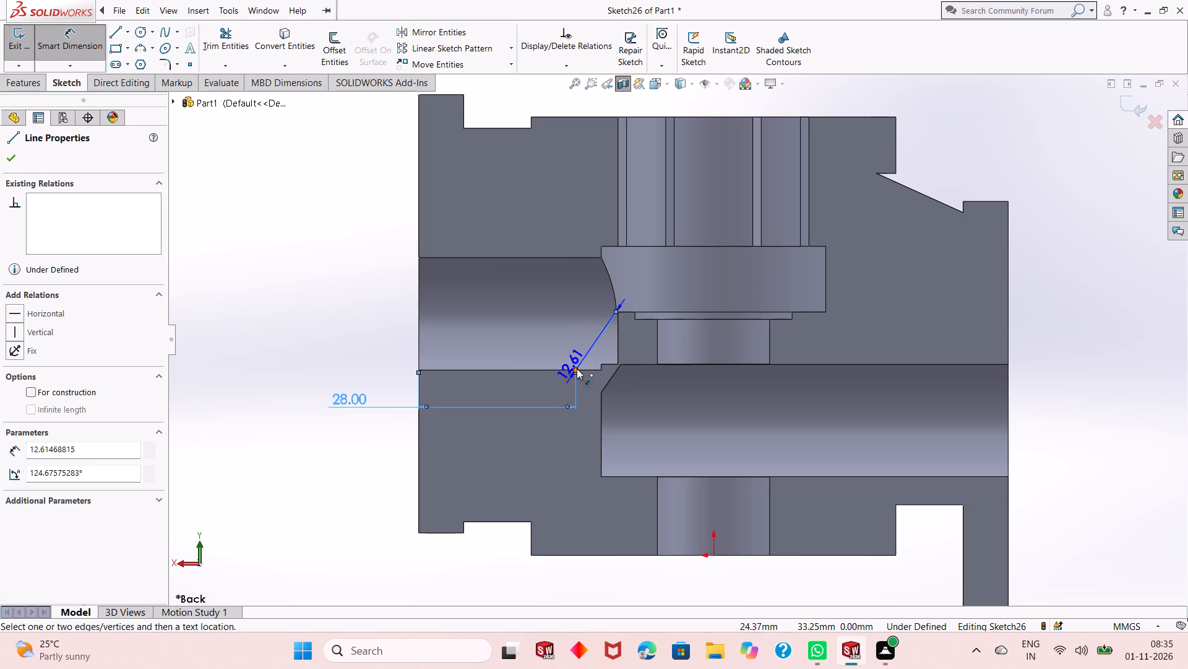
left_click(577, 369)
left_click(579, 337)
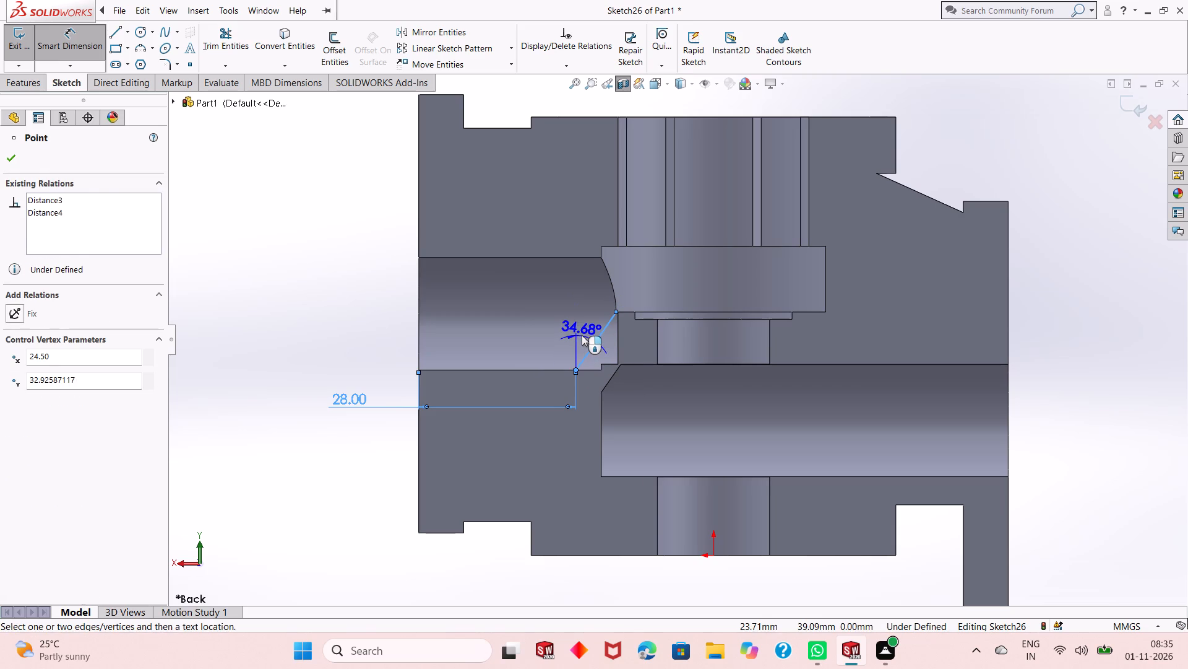
left_click(582, 335)
type("35")
key("Return")
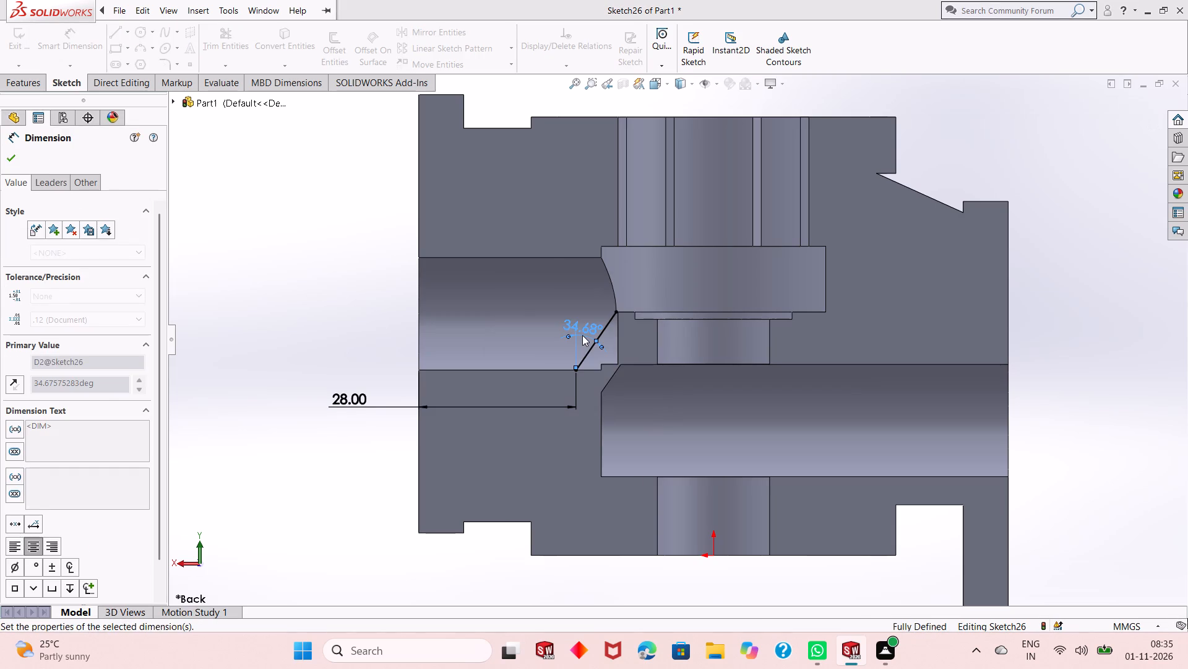
scroll(648, 345, "down", 4)
scroll(447, 377, "up", 3)
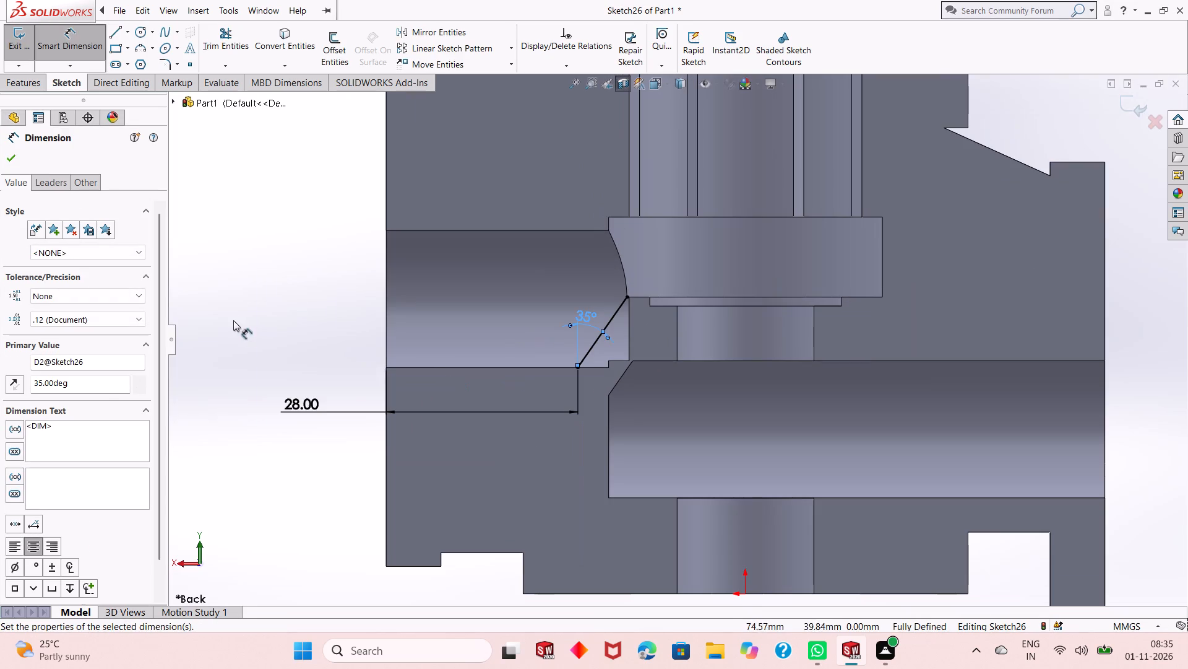
right_click(235, 315)
left_click(278, 359)
Close the profile with a short horizontal line at the upper endpoint, a near-vertical line down, and a horizontal line about 7.3 mm back to the lower endpoint.
scroll(590, 363, "down", 3)
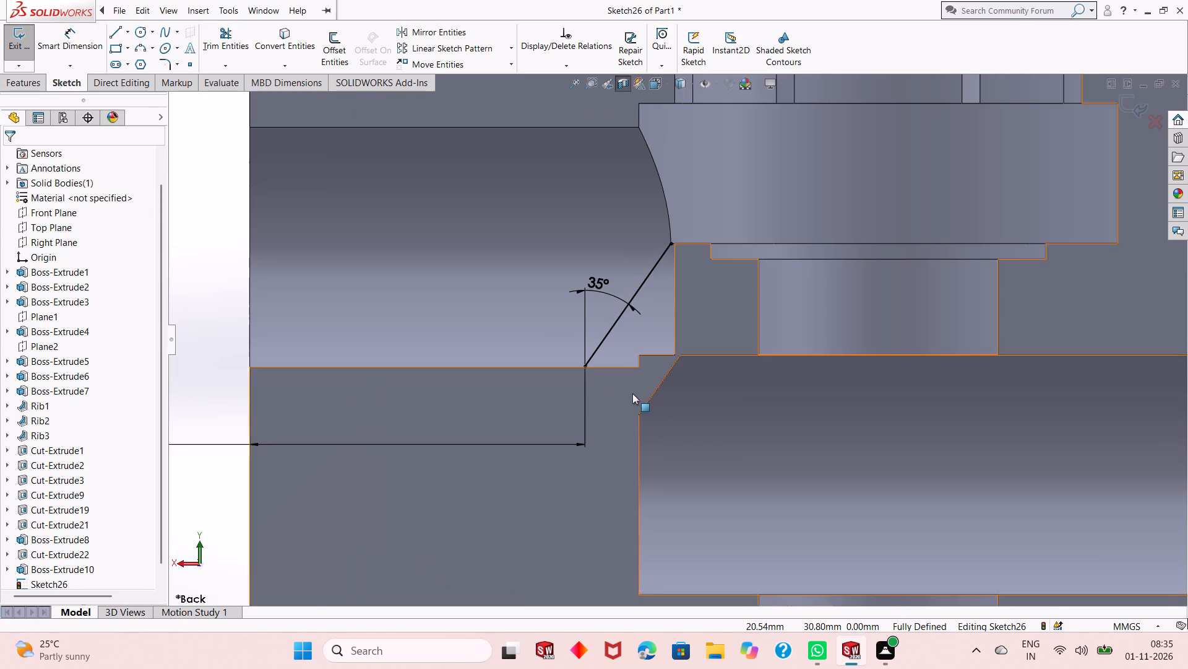
scroll(632, 393, "up", 1)
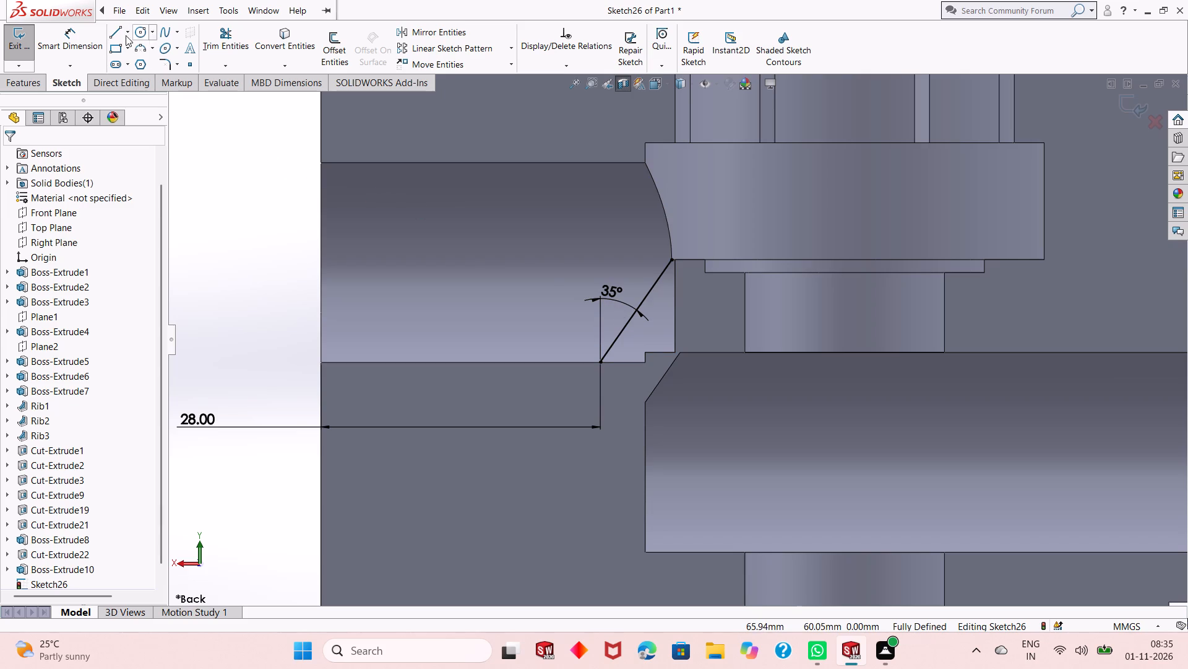
left_click(118, 32)
scroll(663, 279, "down", 3)
scroll(713, 255, "down", 3)
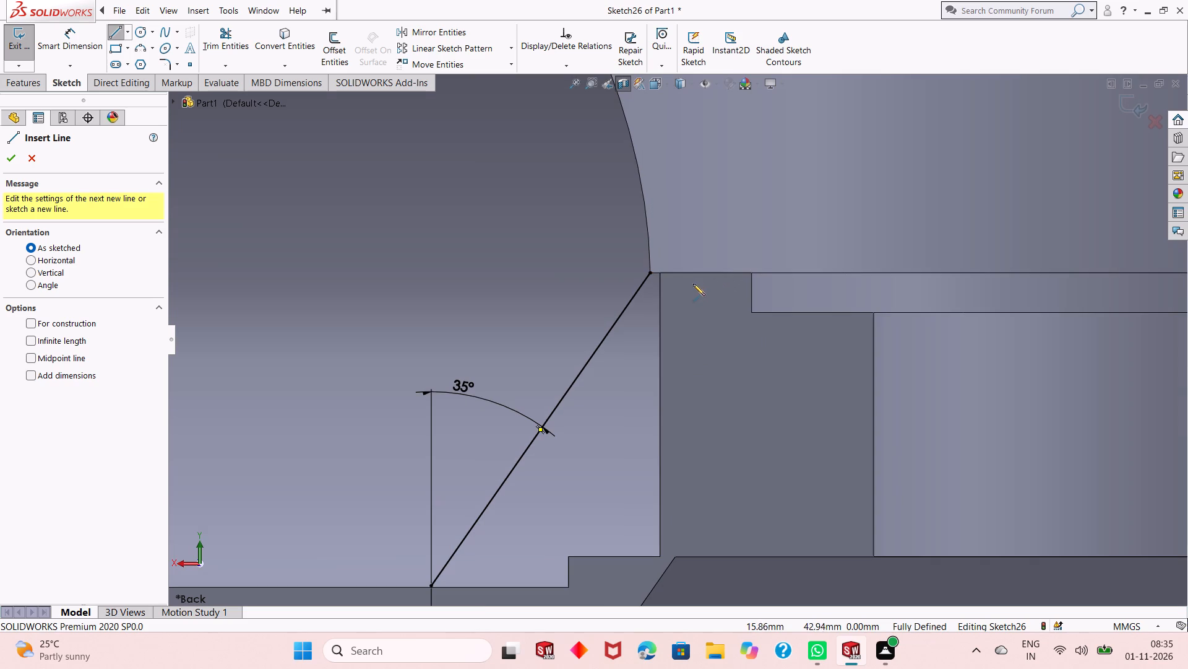
left_click(652, 275)
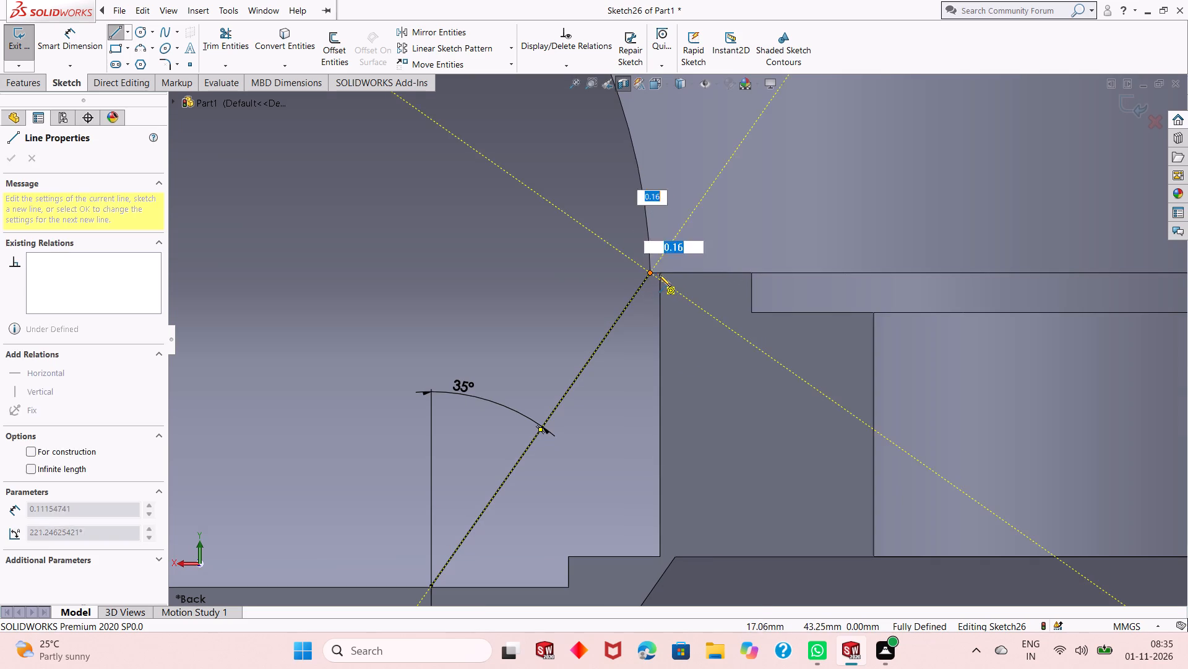
left_click(659, 274)
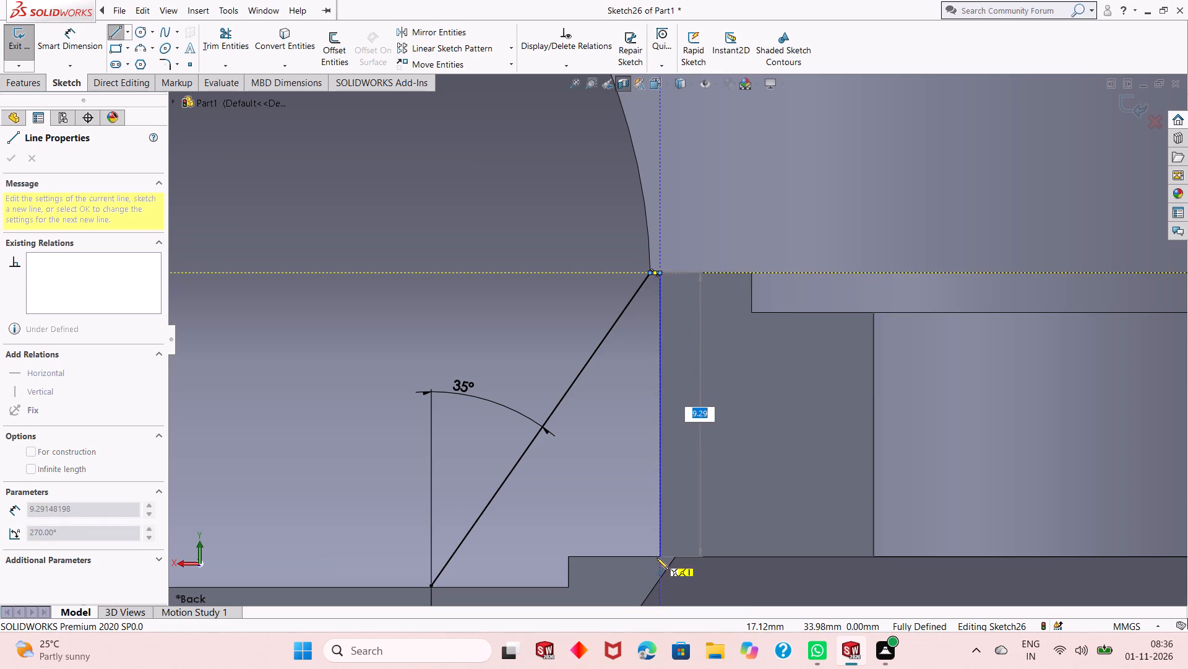
scroll(694, 403, "down", 3)
scroll(687, 409, "up", 5)
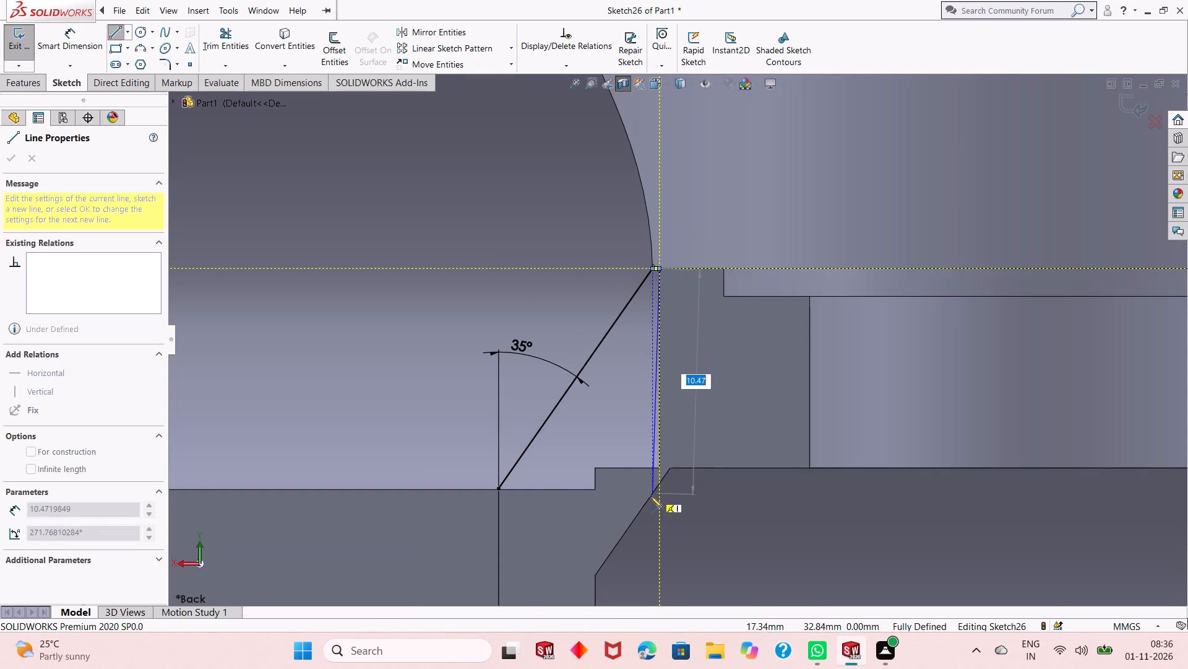
scroll(650, 499, "up", 2)
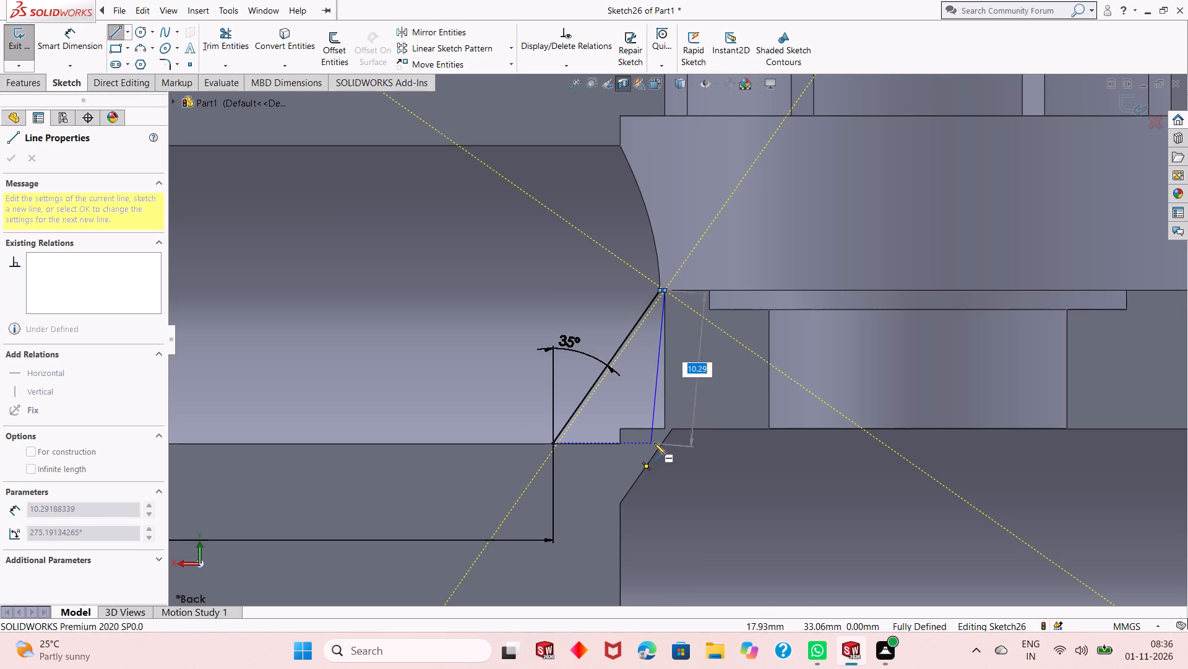
left_click(661, 444)
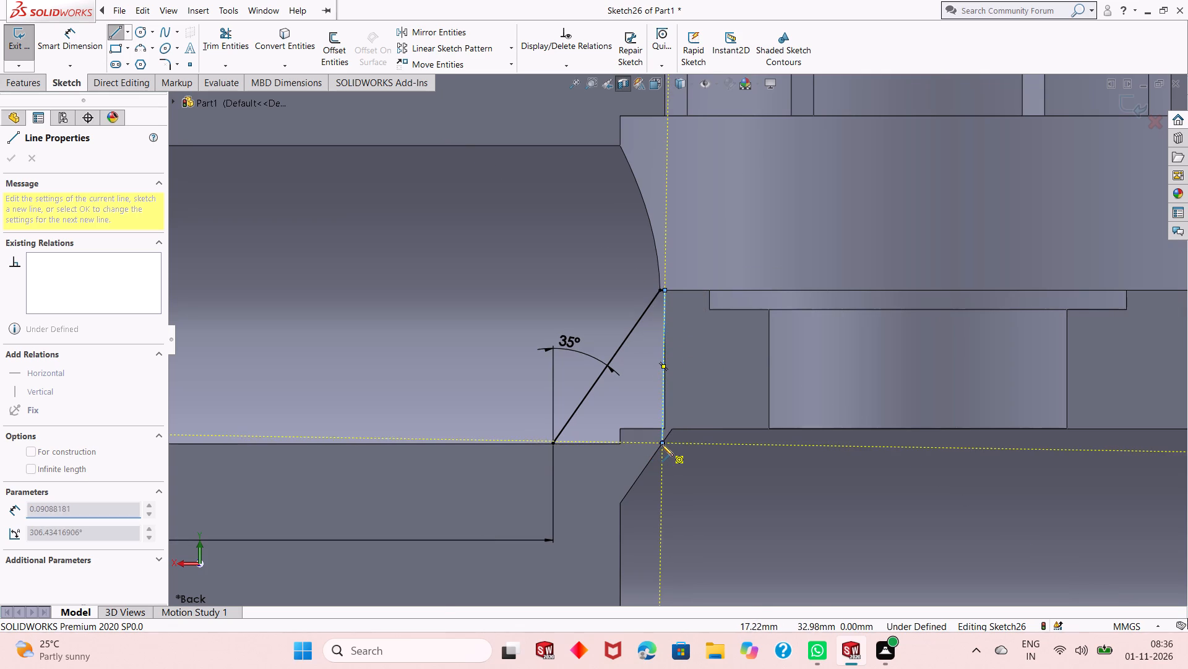
left_click(552, 445)
right_click(454, 313)
left_click(489, 329)
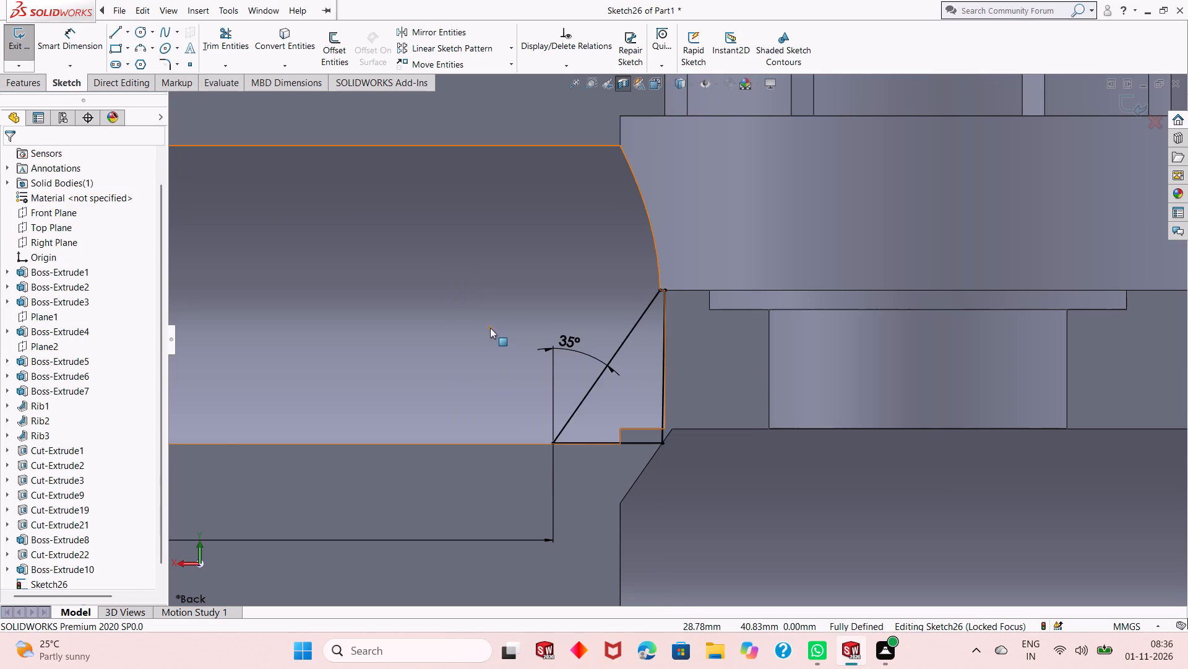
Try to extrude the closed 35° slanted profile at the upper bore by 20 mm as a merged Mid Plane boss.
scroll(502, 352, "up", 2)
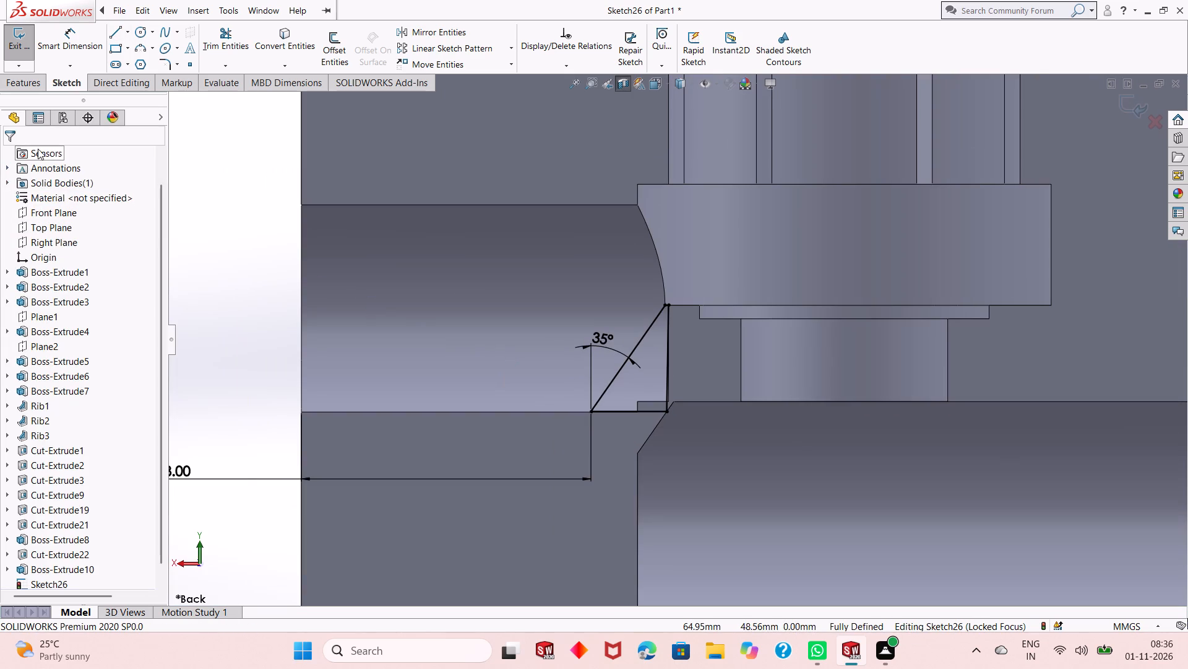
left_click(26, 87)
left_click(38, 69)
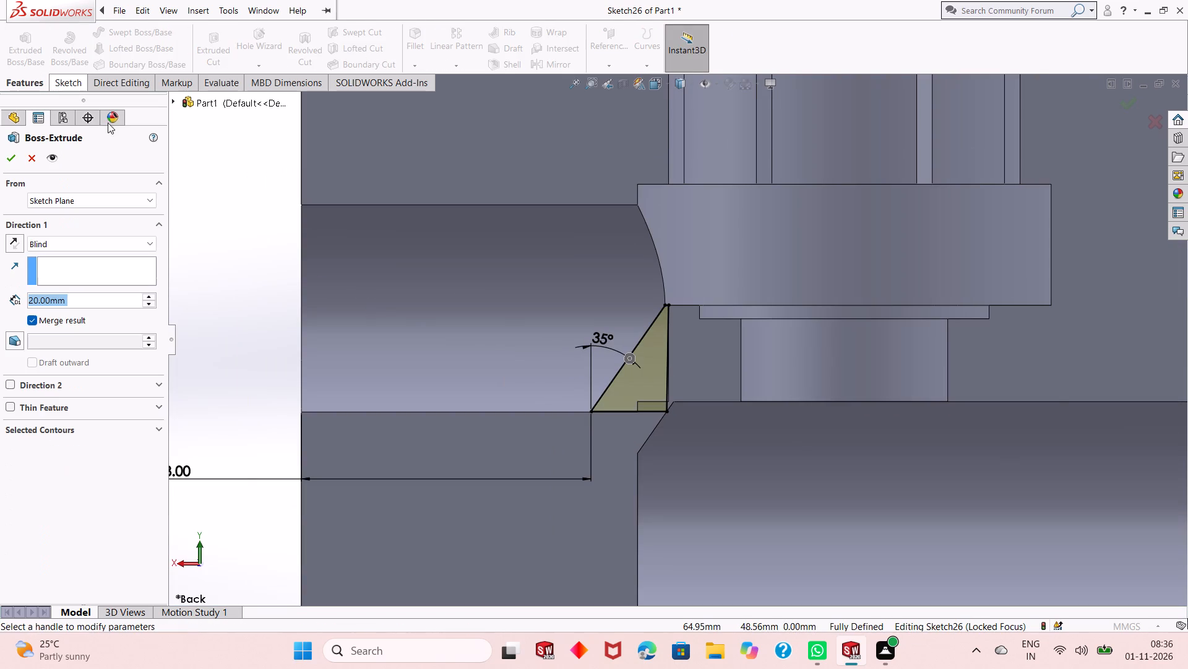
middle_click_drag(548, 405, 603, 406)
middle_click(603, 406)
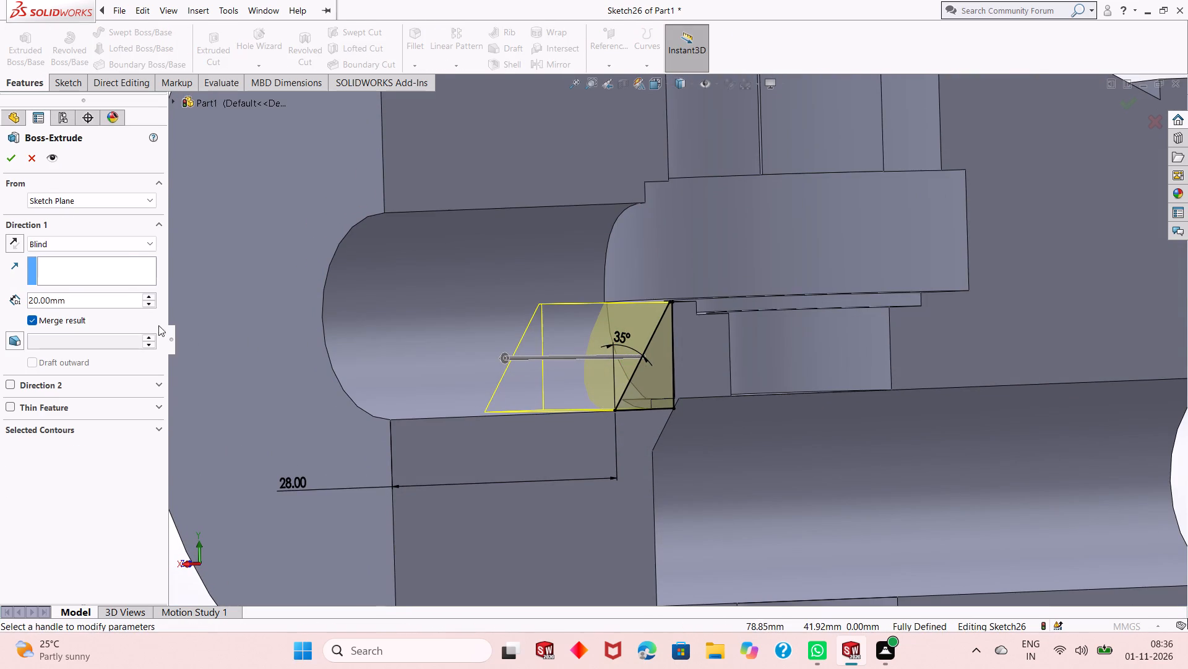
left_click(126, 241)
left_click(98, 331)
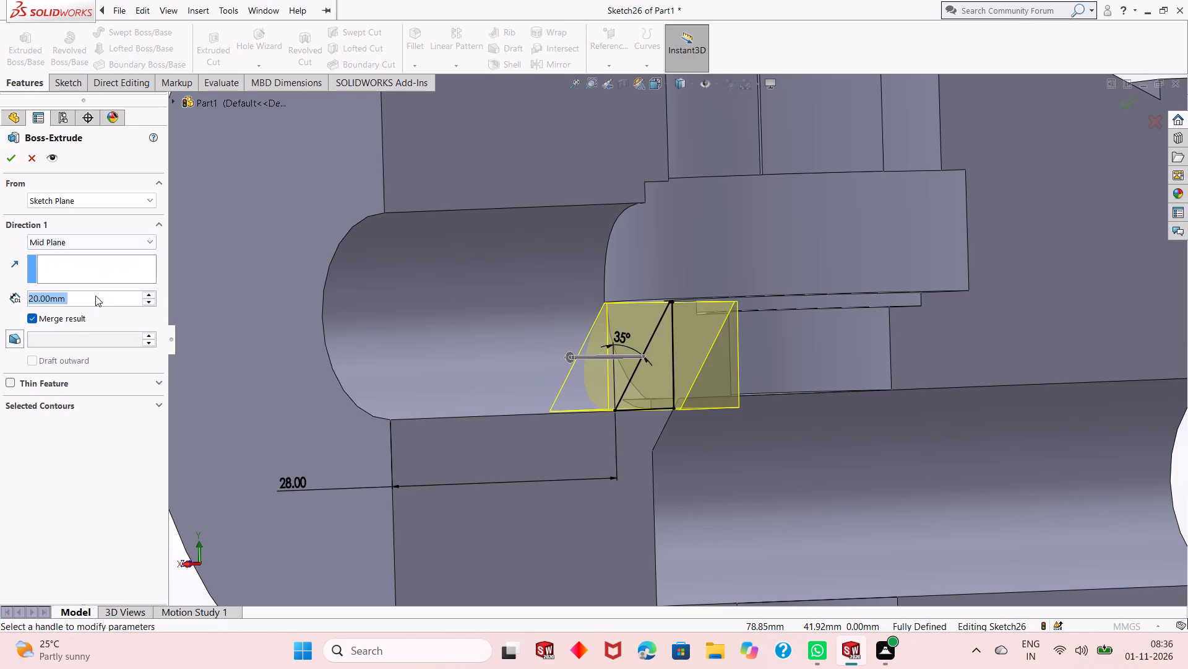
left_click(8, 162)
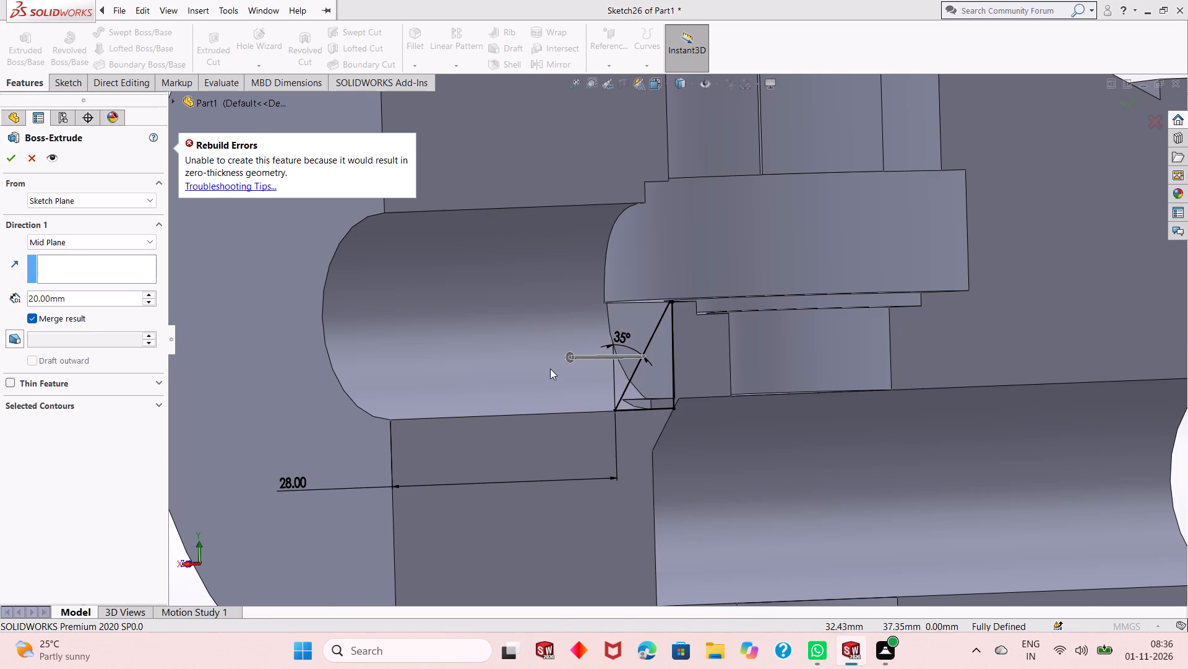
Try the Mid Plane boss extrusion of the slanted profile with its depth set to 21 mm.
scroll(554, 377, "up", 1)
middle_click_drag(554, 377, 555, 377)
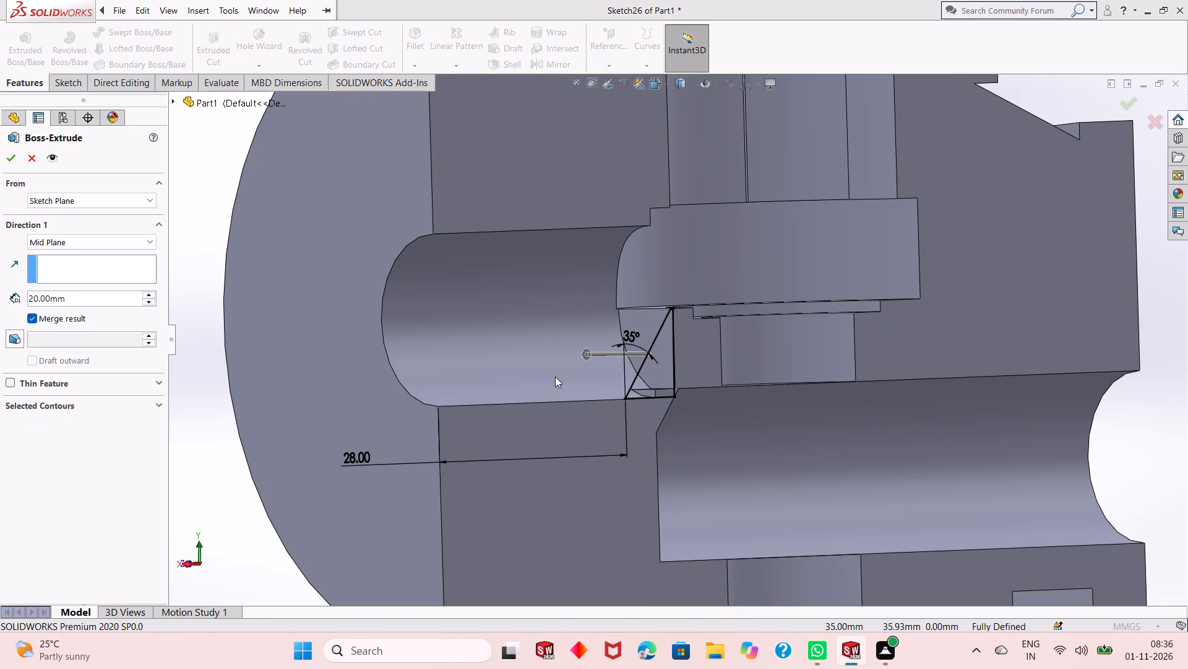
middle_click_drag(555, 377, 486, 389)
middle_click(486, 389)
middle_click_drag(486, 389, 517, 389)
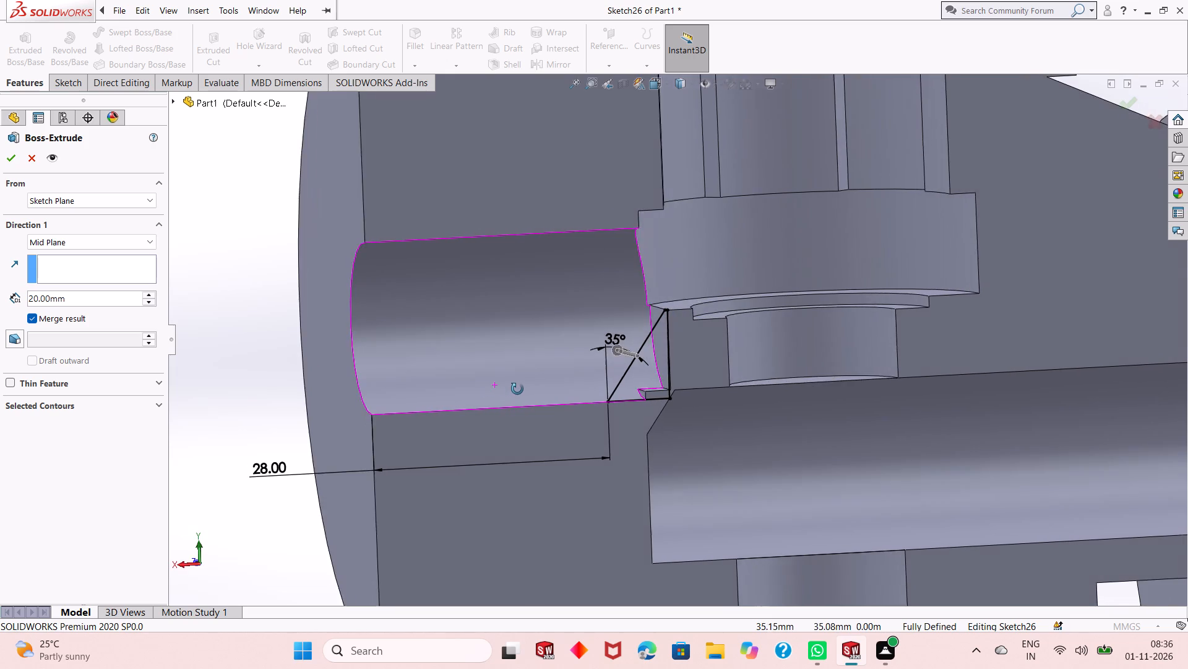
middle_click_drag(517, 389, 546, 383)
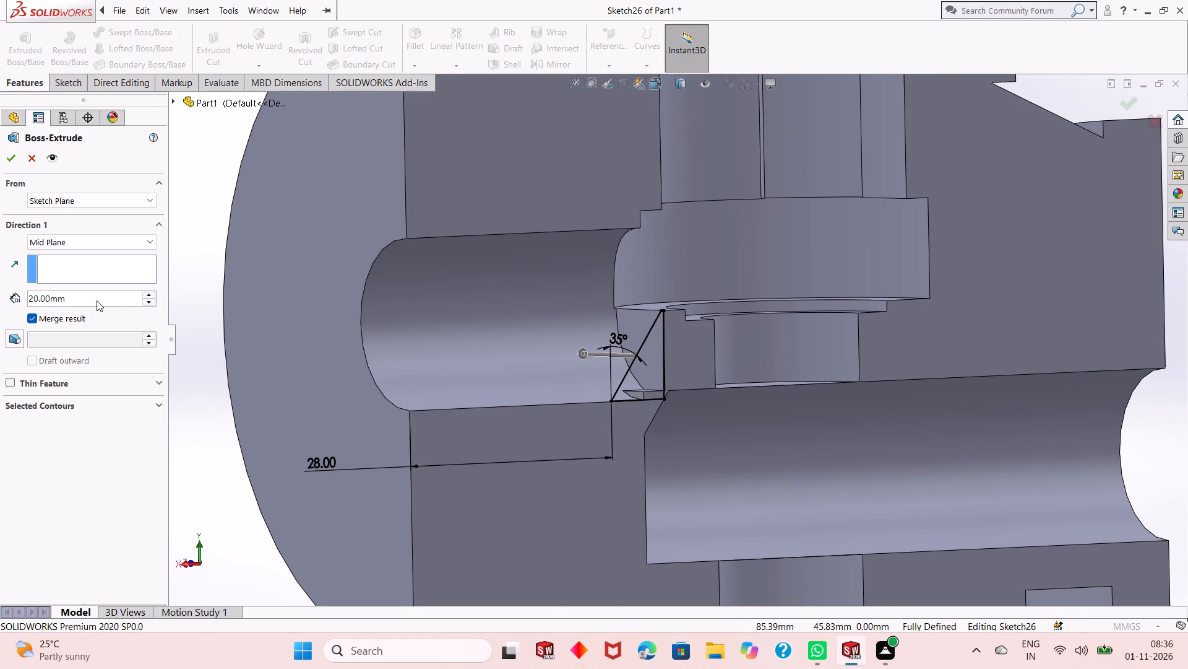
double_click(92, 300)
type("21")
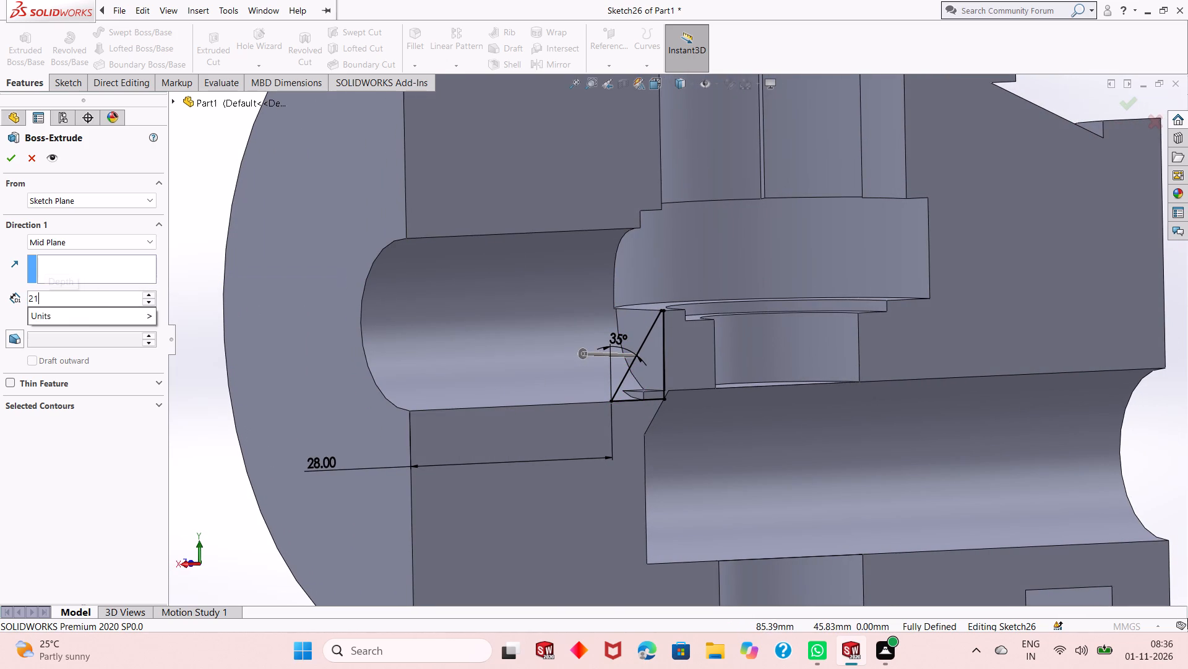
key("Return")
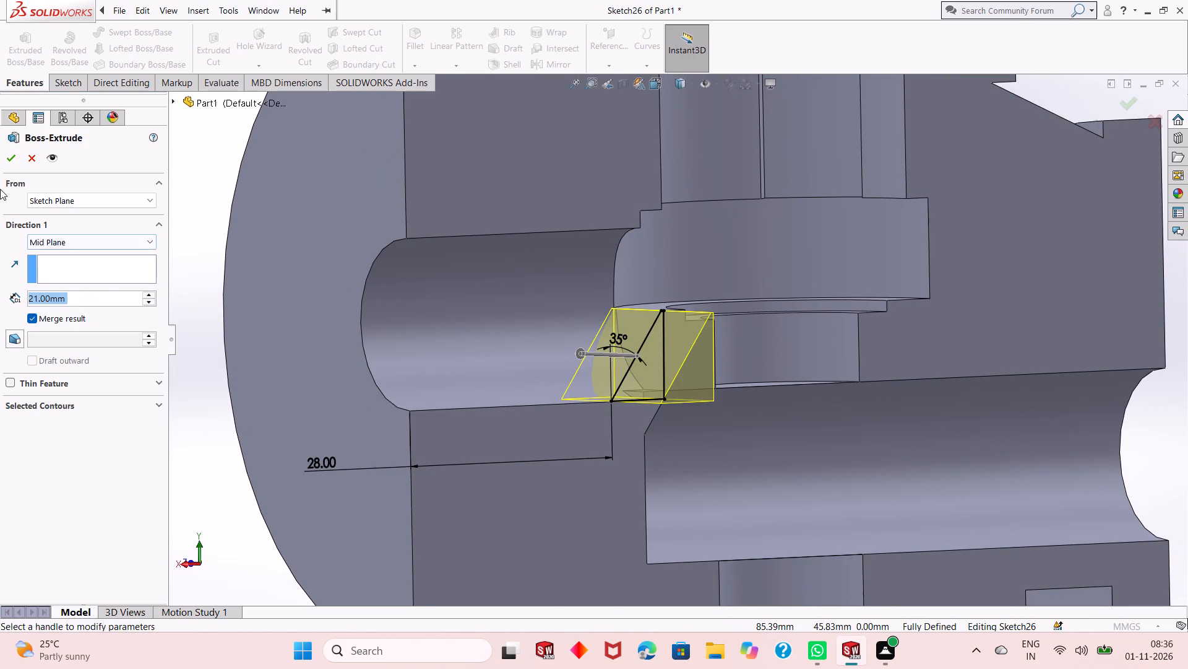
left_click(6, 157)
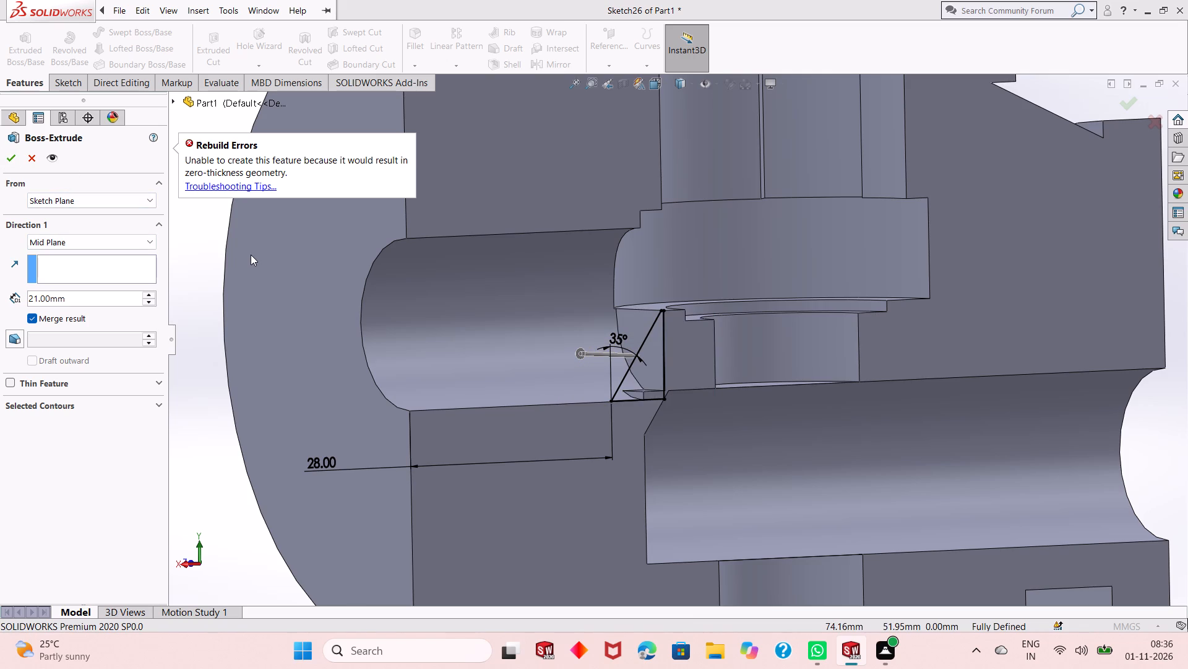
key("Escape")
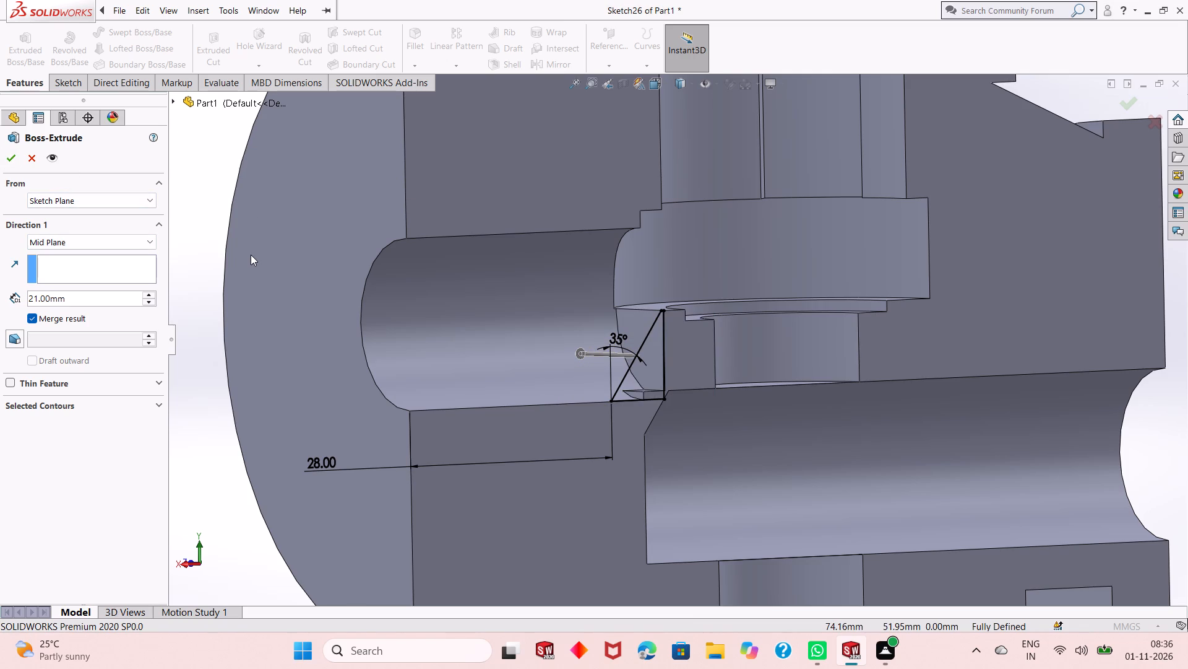
Examine the profile's bottom line and lower corners against the upper bore's lower edge and the lower bore's slanted face.
key("ctrl+8")
key("ctrl+8")
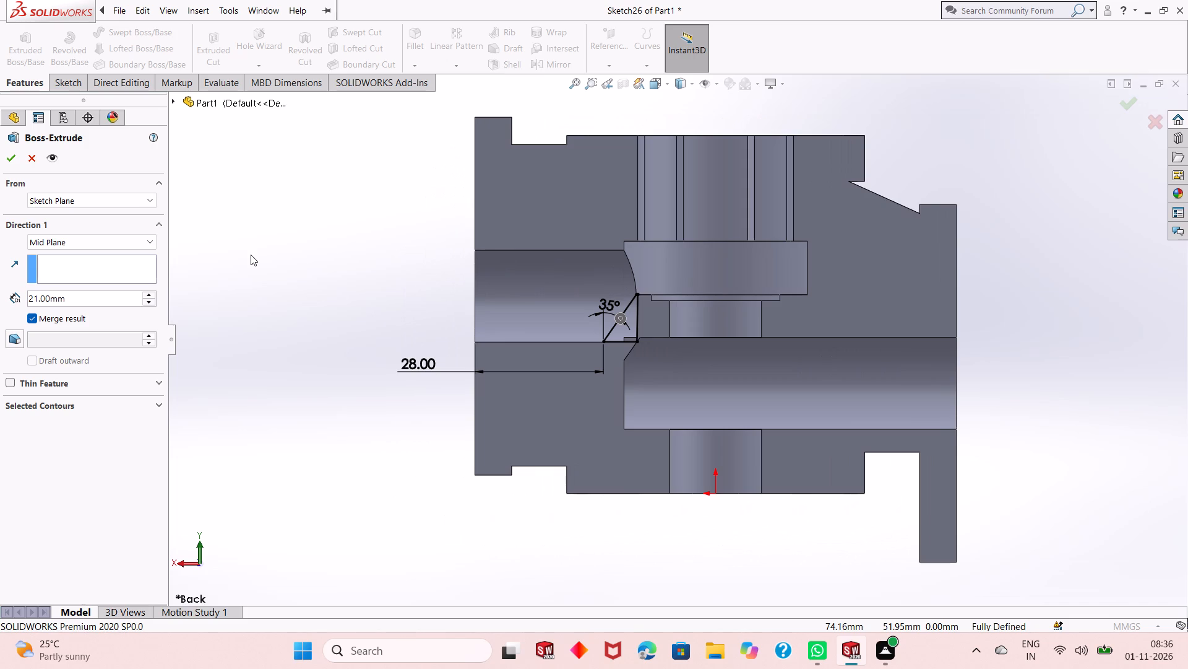
scroll(631, 315, "down", 6)
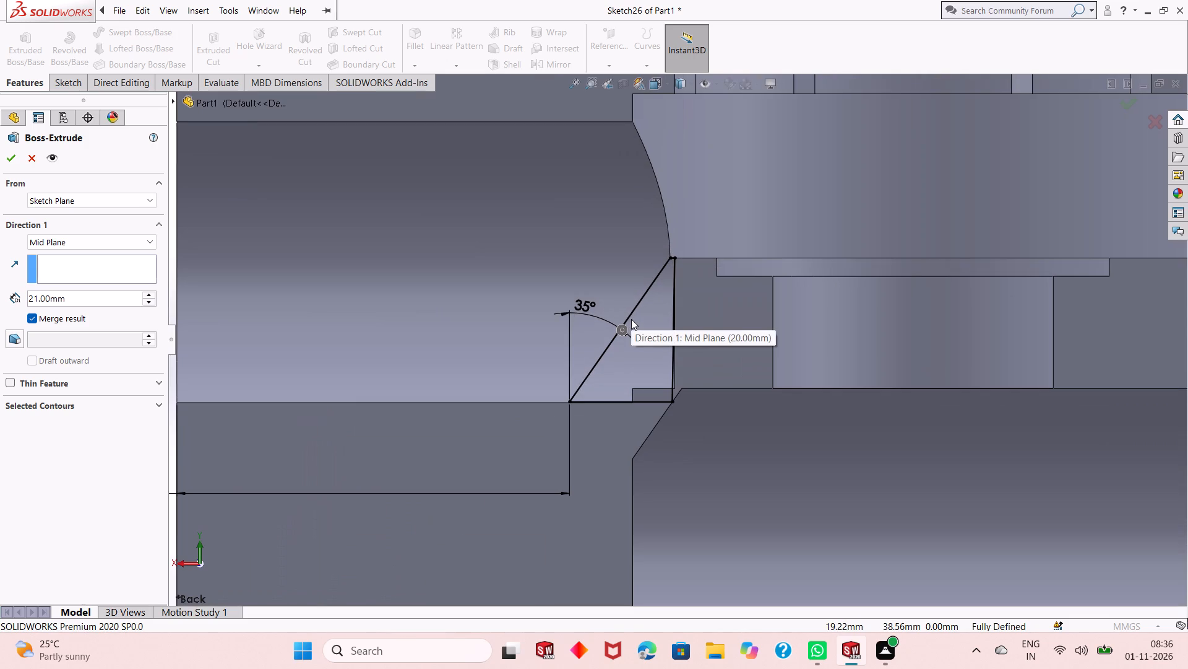
scroll(687, 387, "down", 7)
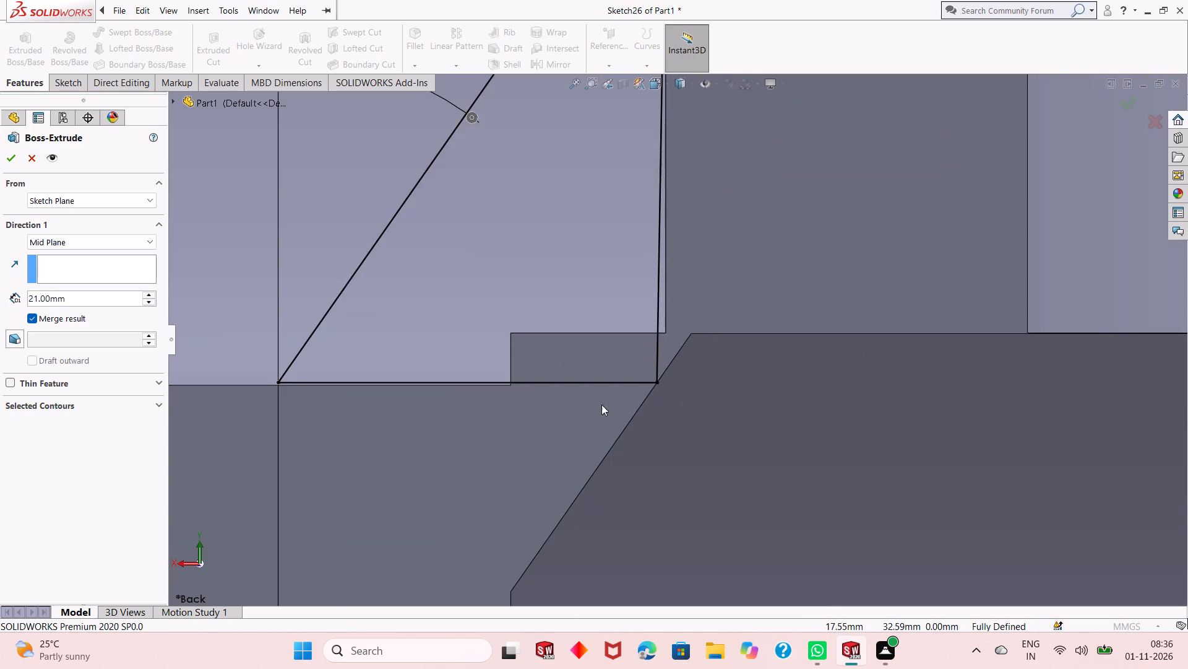
scroll(585, 402, "down", 6)
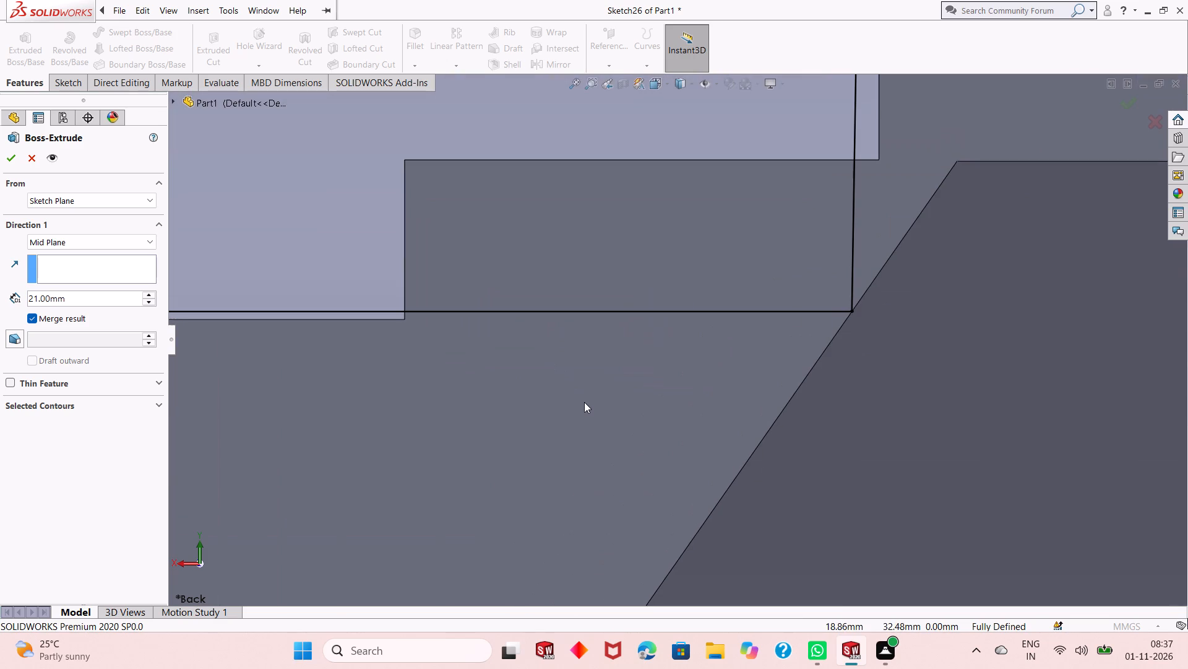
scroll(584, 402, "down", 2)
scroll(584, 402, "up", 9)
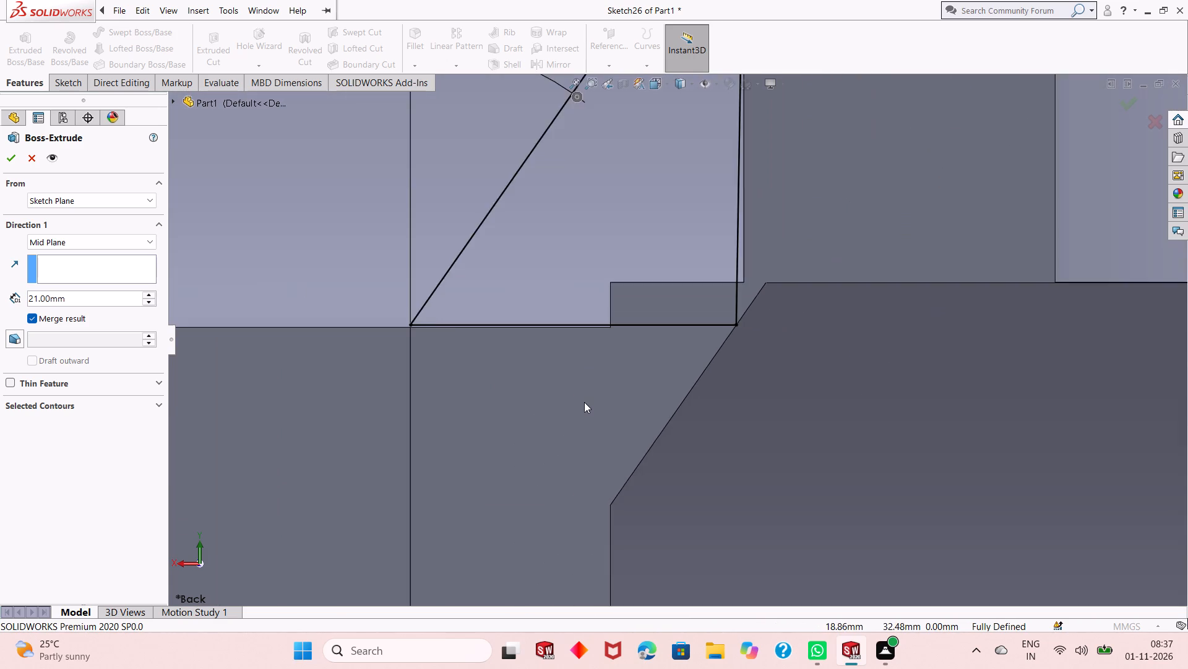
scroll(584, 402, "up", 2)
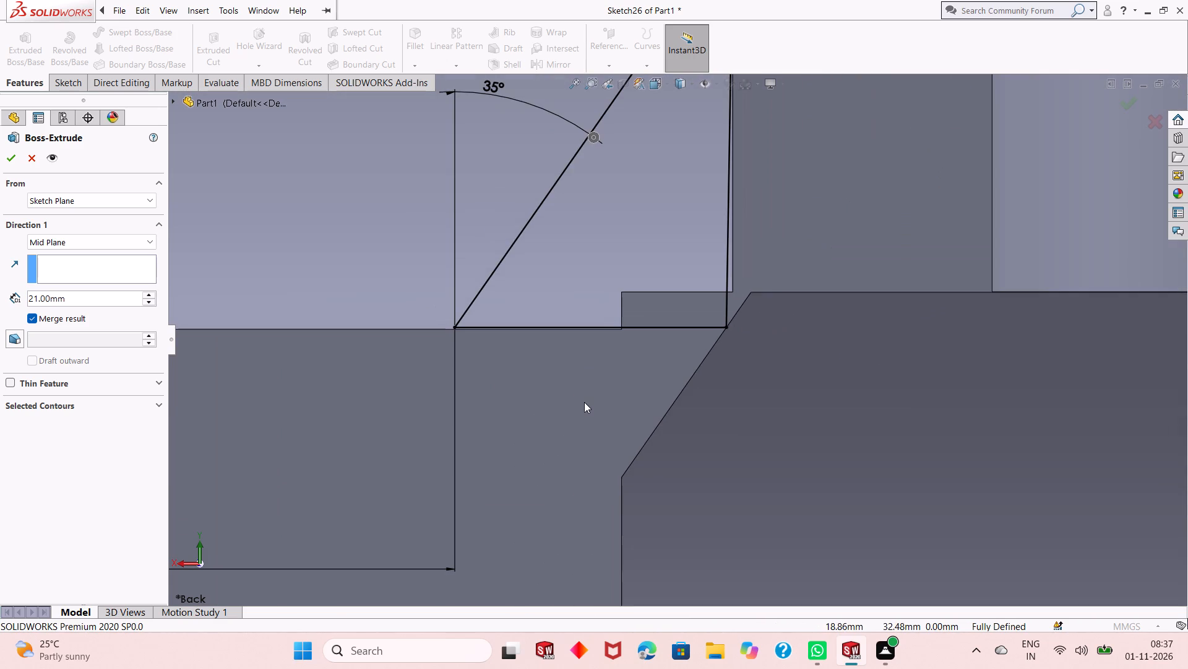
scroll(547, 332, "down", 4)
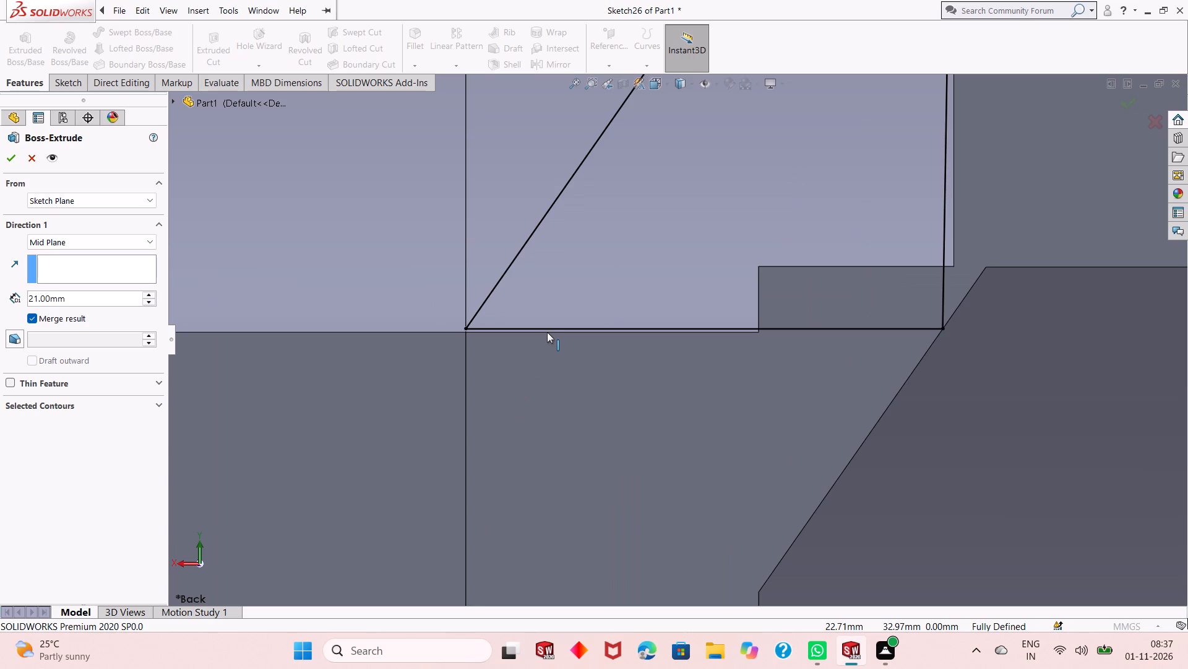
Cancel the boss extrusion and undo the profile's three closing lines beside the dimensioned slanted line.
key("ctrl+z")
key("ctrl+z")
key("ctrl+z")
key("ctrl+z")
key("ctrl+z")
key("Escape")
key("ctrl+z")
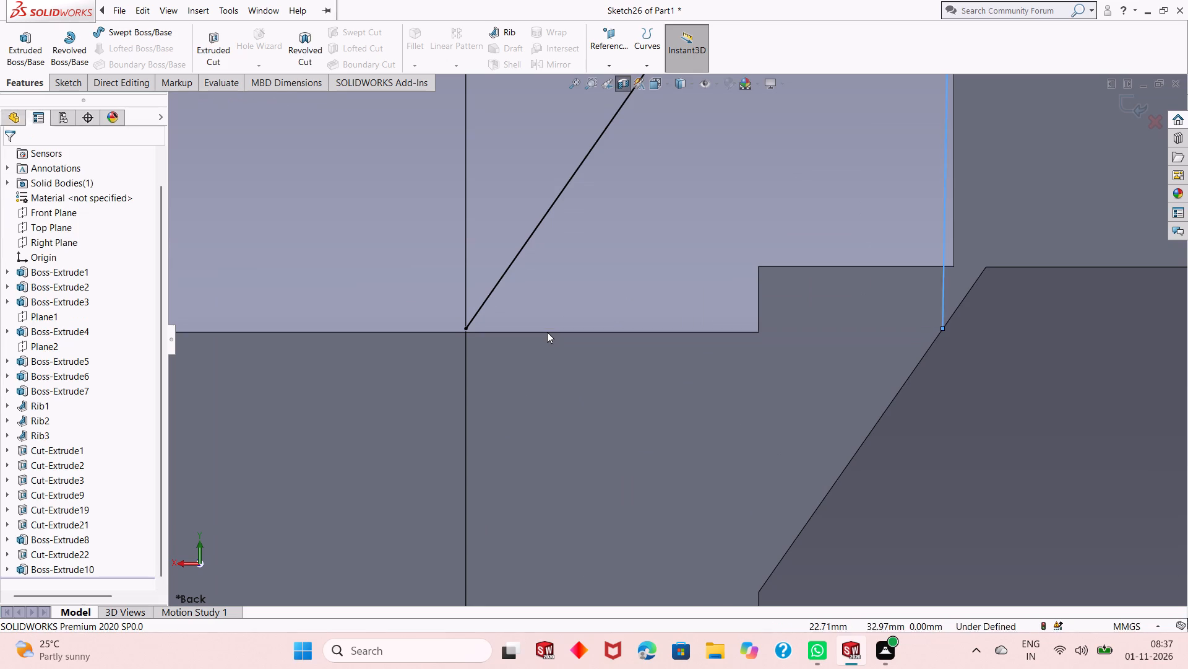
key("ctrl+z")
scroll(548, 394, "down", 2)
scroll(548, 394, "up", 7)
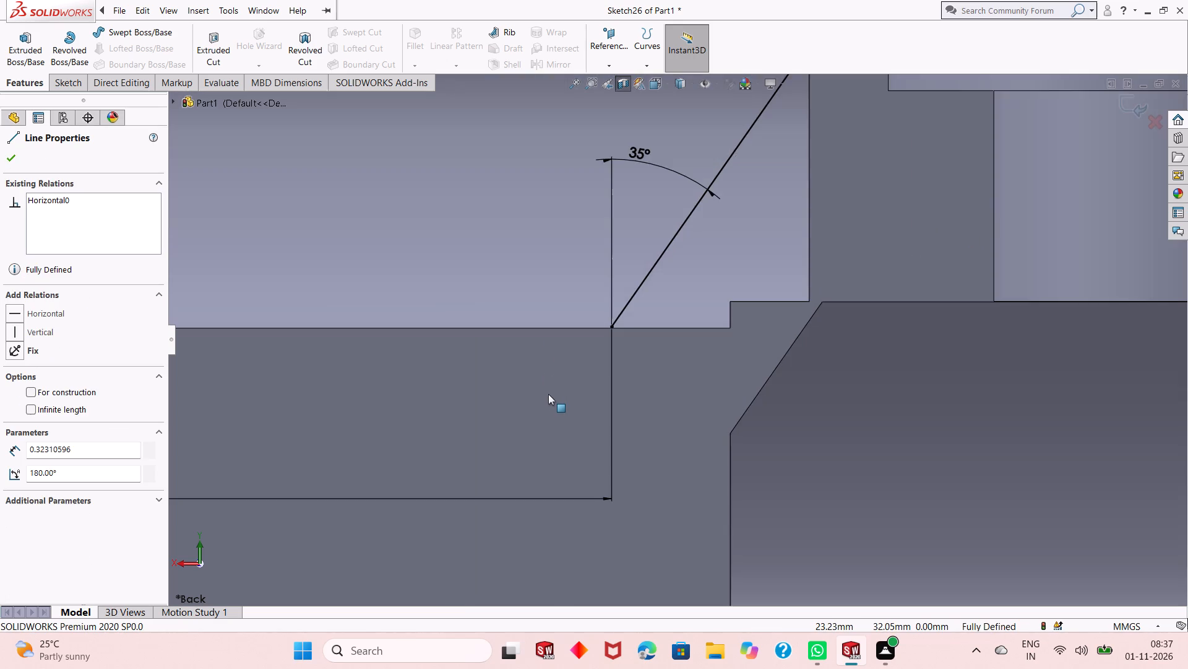
scroll(548, 394, "up", 4)
scroll(738, 206, "down", 3)
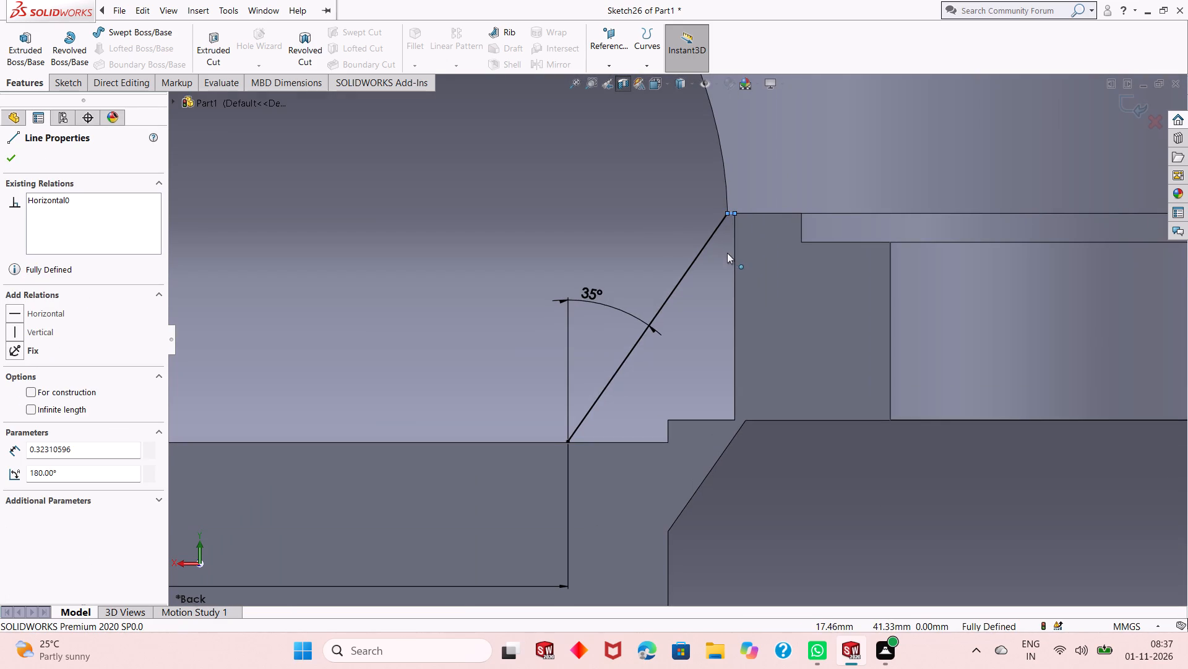
key("ctrl+z")
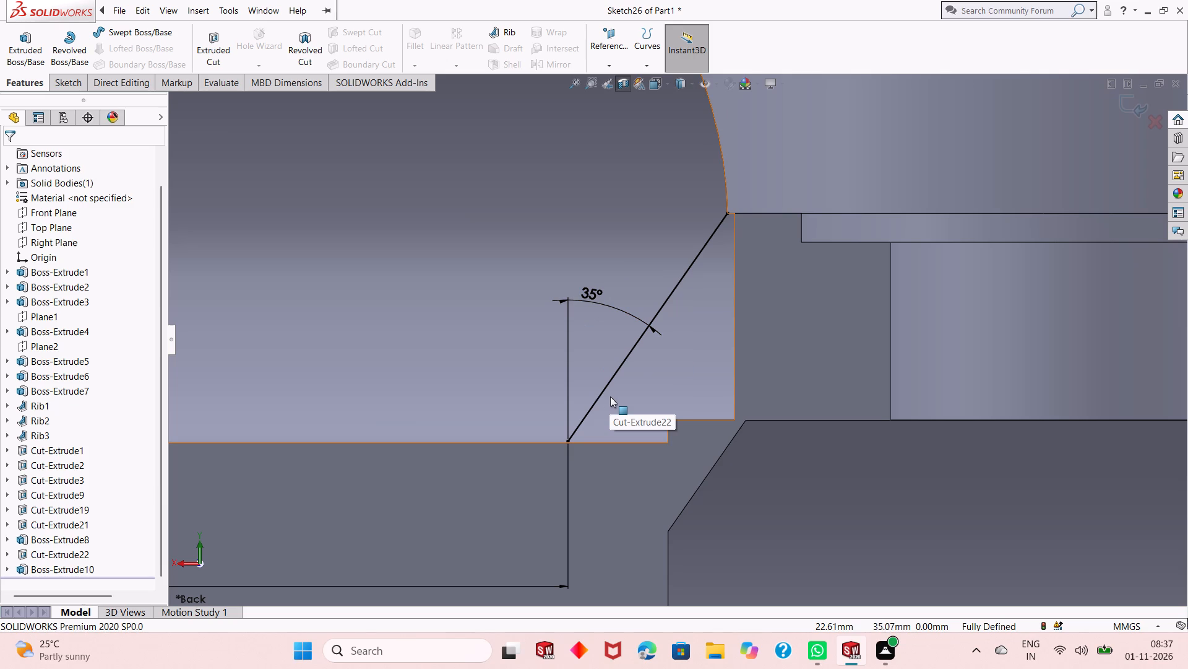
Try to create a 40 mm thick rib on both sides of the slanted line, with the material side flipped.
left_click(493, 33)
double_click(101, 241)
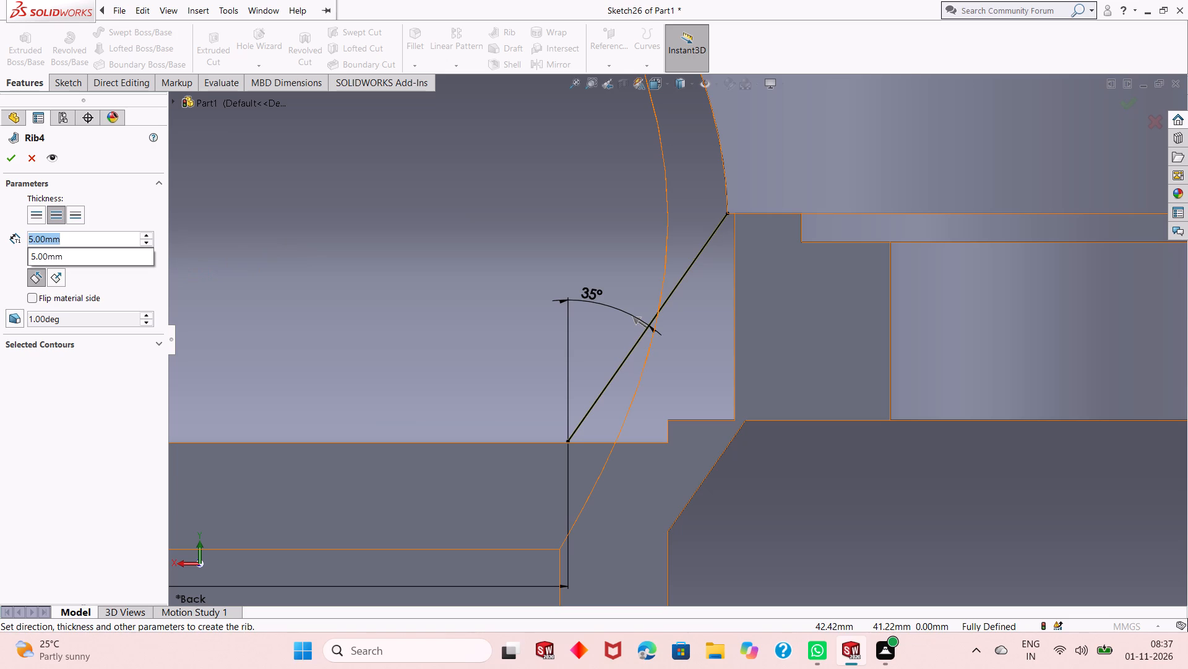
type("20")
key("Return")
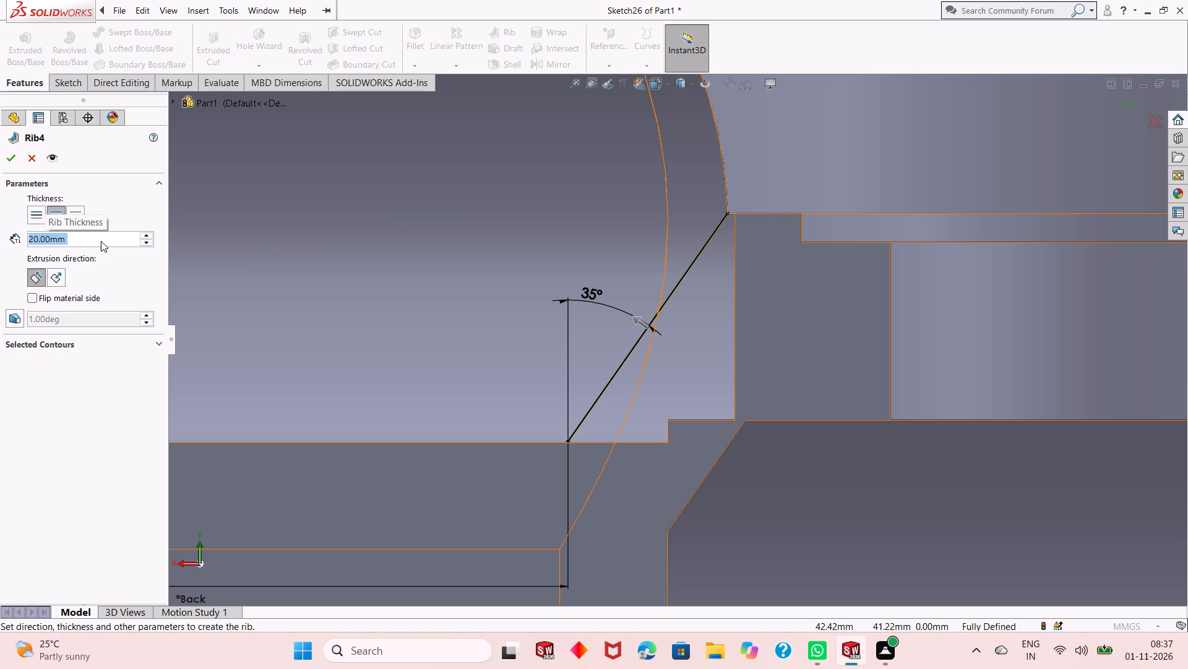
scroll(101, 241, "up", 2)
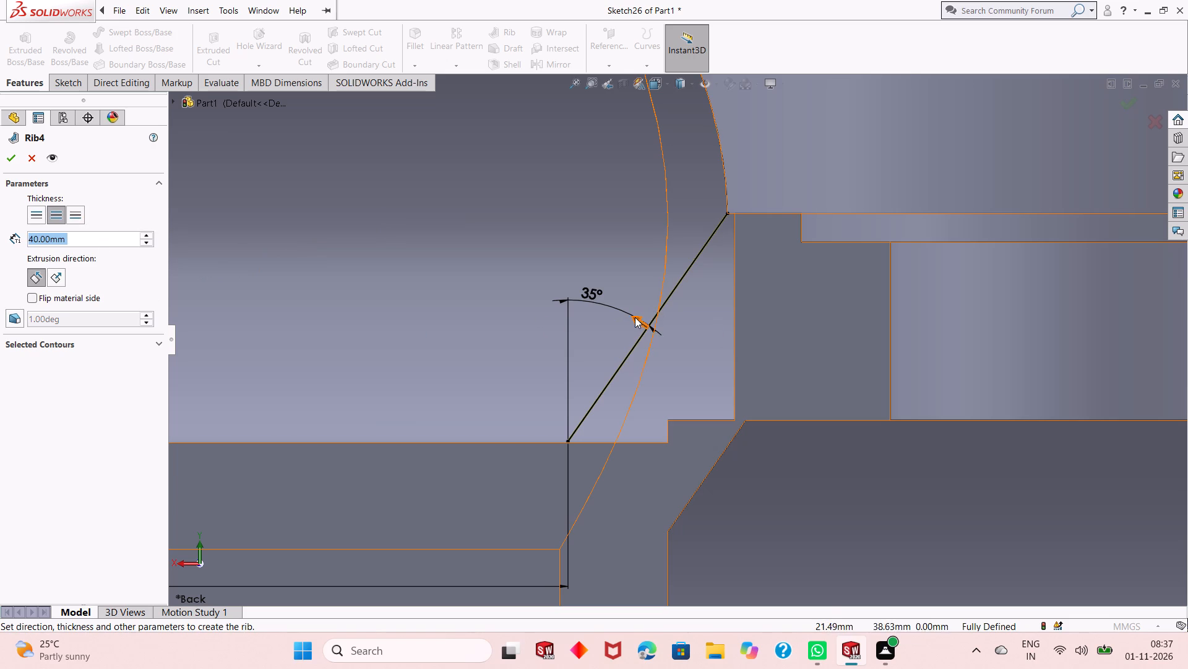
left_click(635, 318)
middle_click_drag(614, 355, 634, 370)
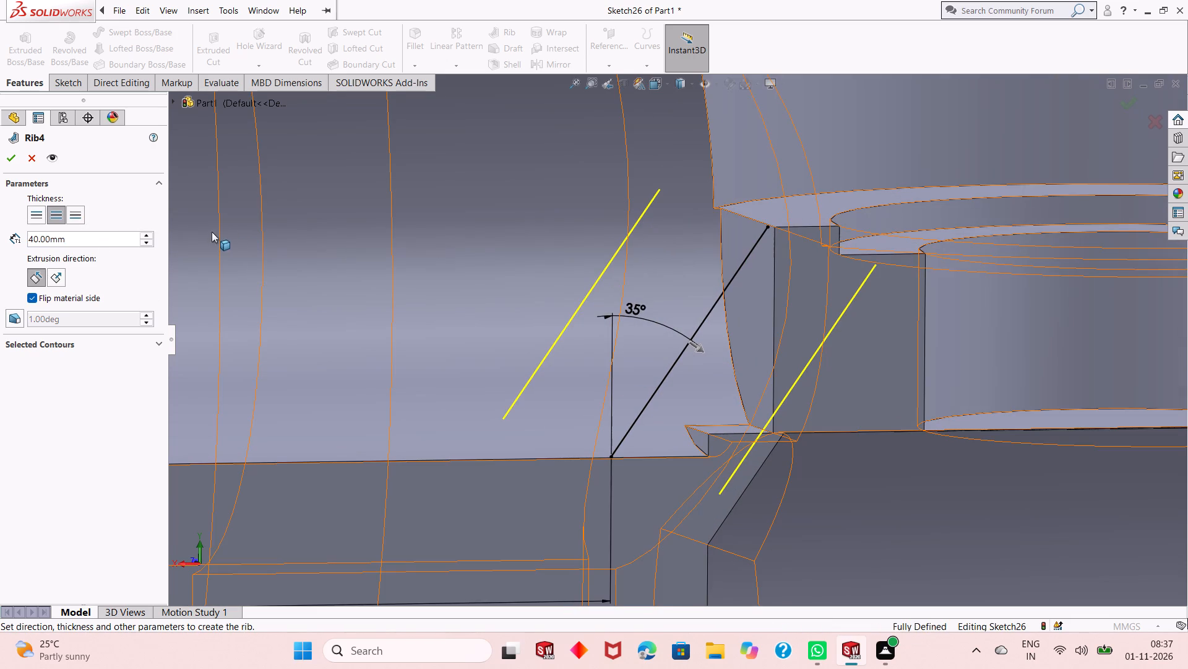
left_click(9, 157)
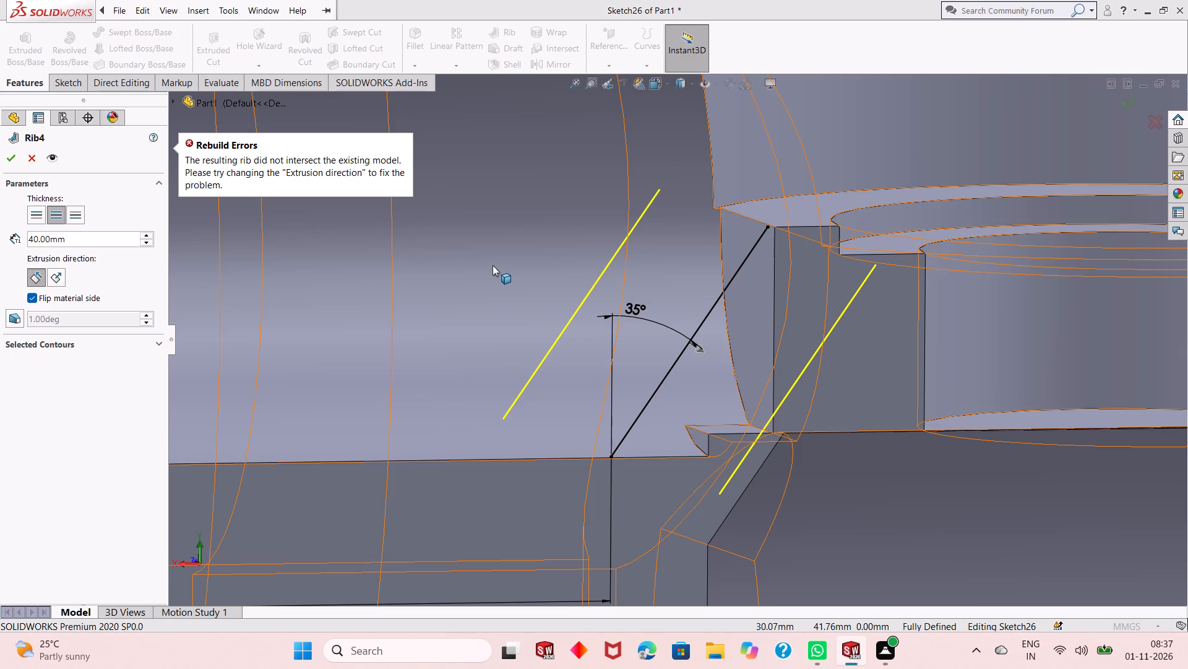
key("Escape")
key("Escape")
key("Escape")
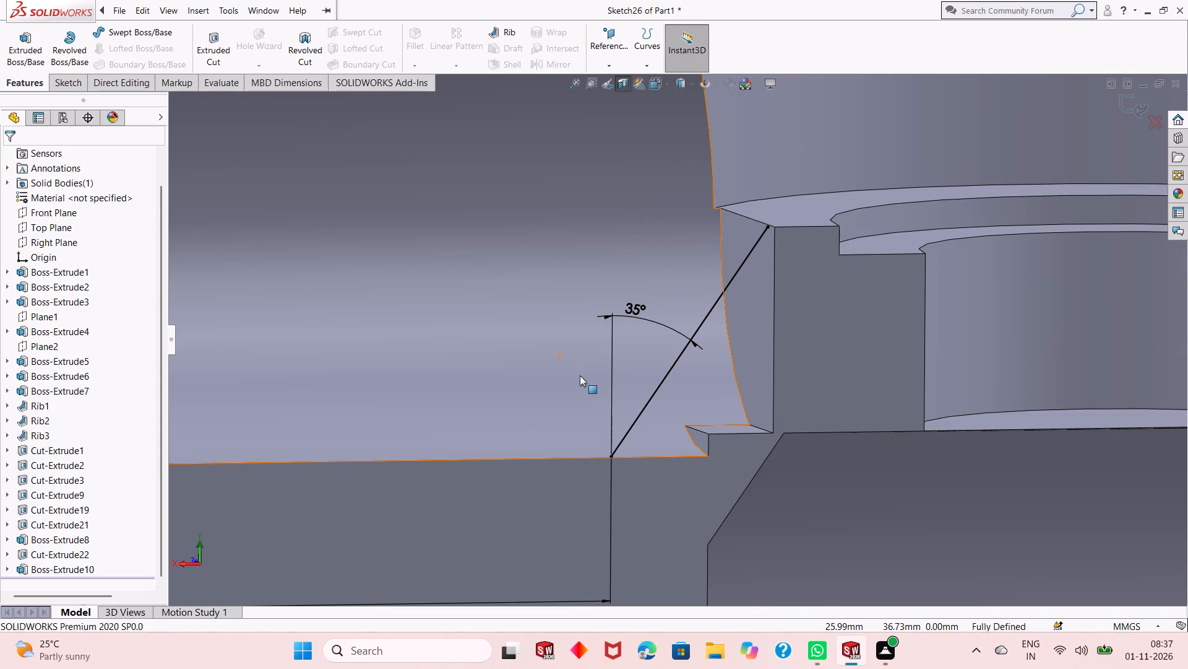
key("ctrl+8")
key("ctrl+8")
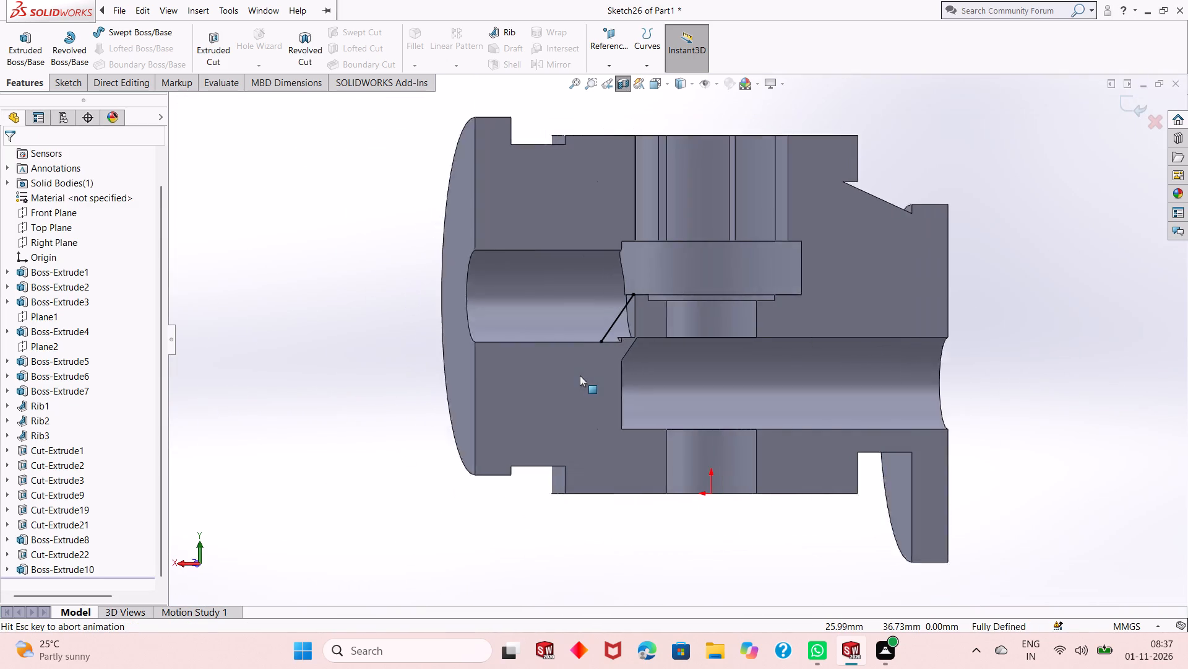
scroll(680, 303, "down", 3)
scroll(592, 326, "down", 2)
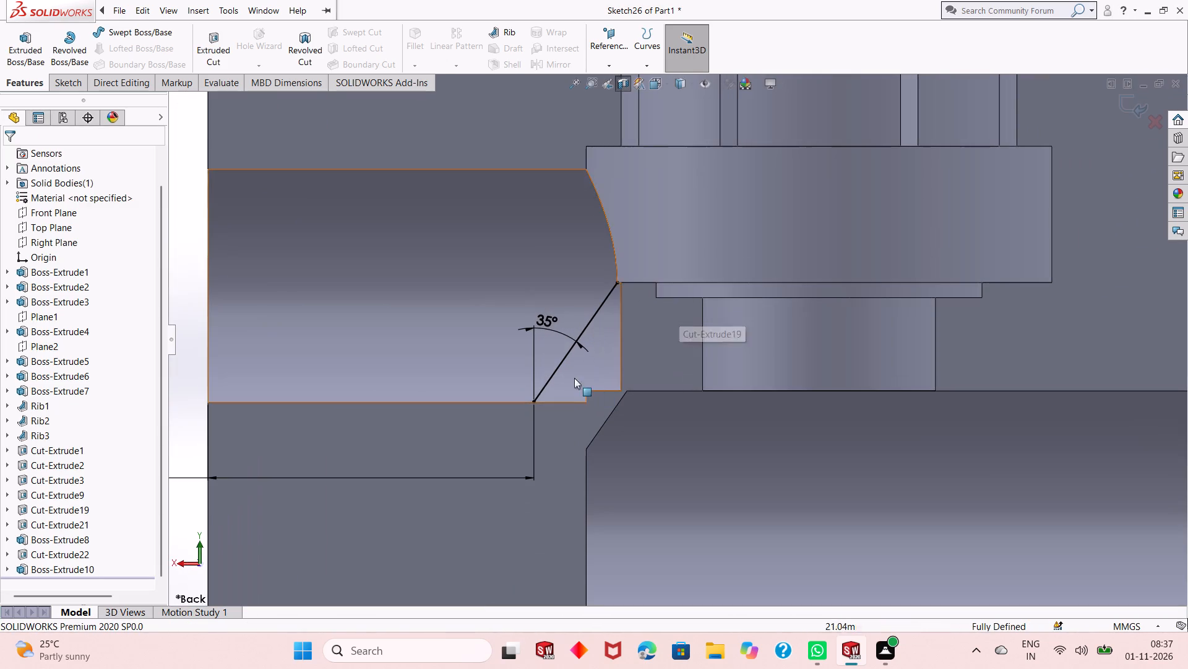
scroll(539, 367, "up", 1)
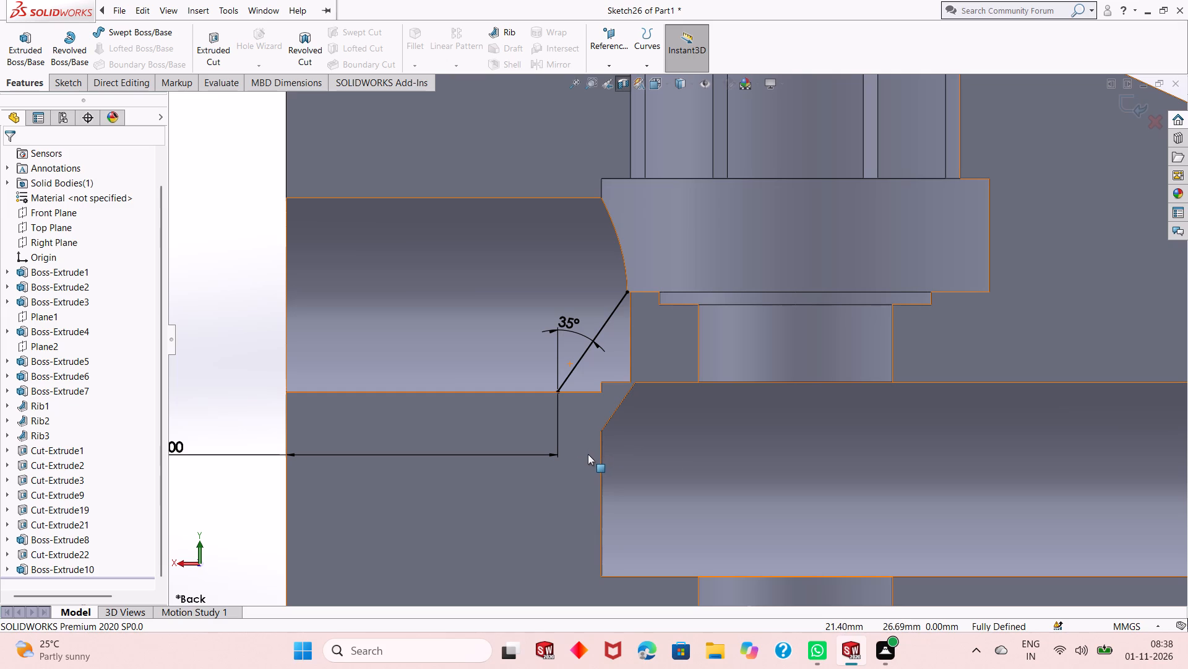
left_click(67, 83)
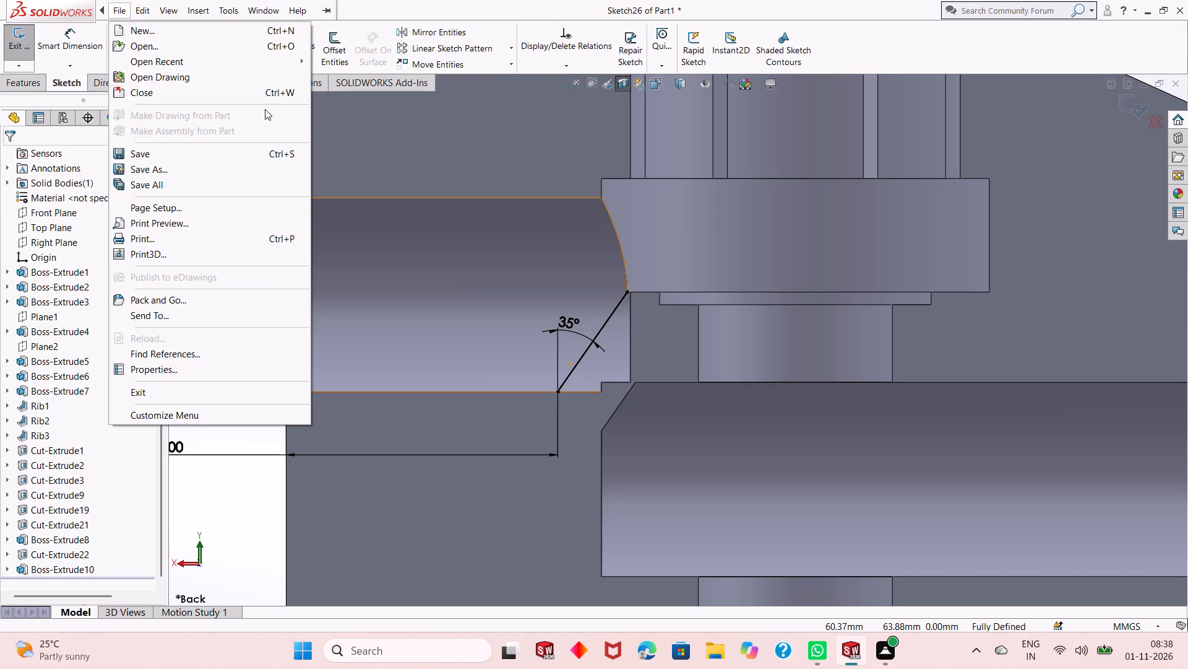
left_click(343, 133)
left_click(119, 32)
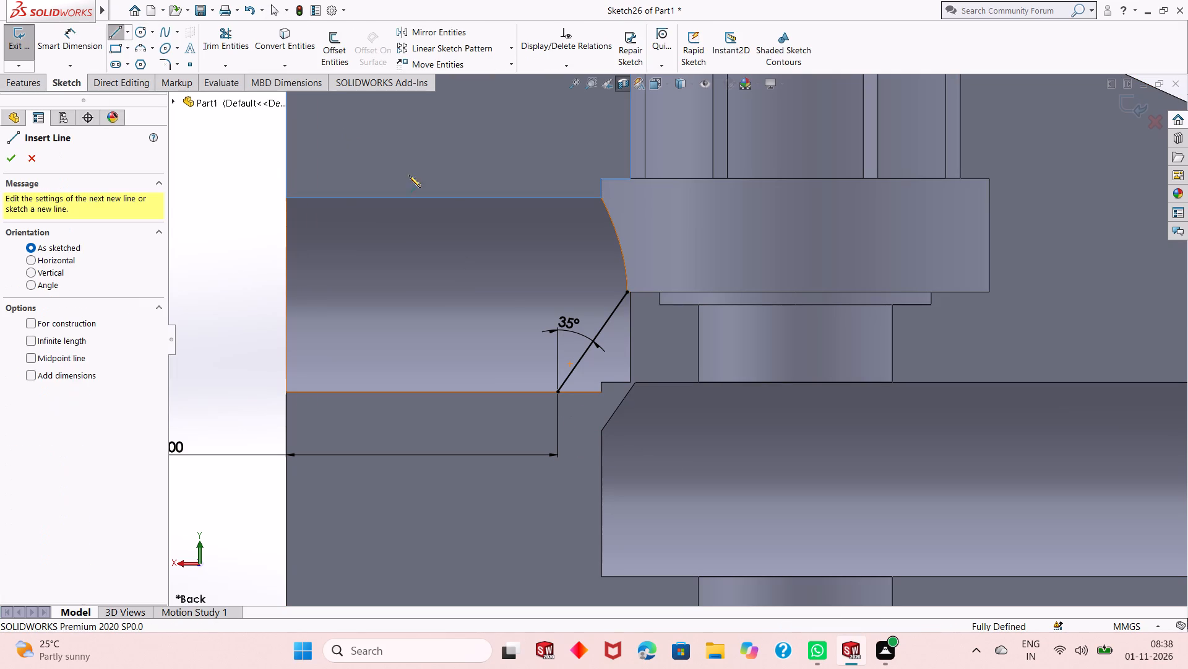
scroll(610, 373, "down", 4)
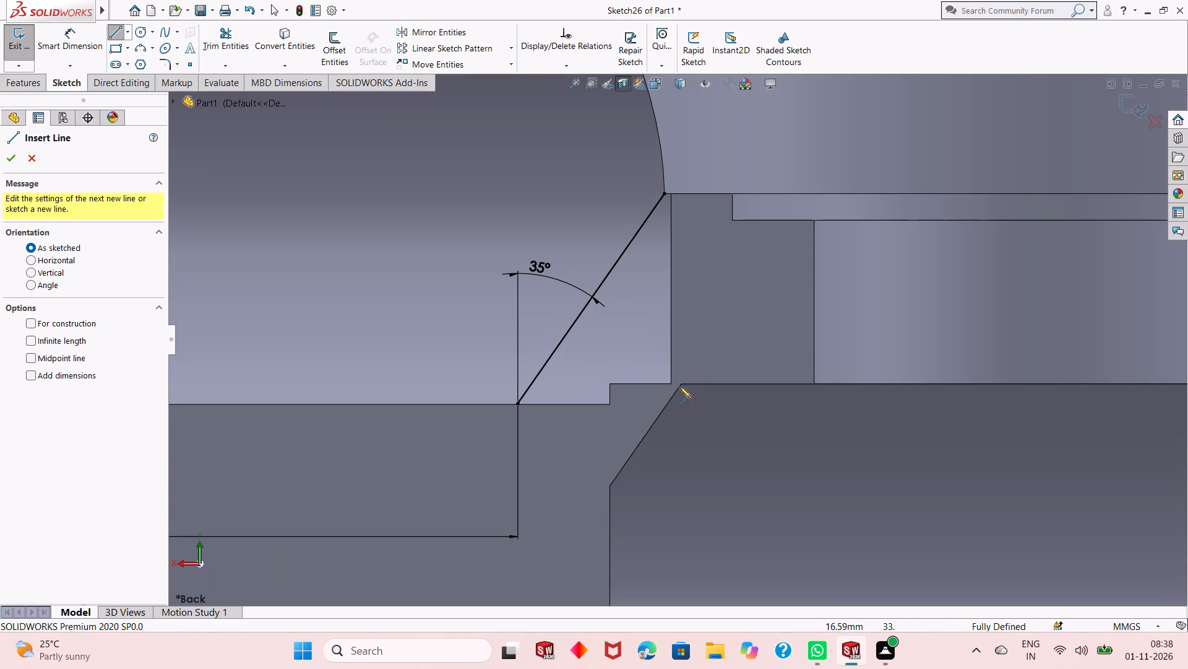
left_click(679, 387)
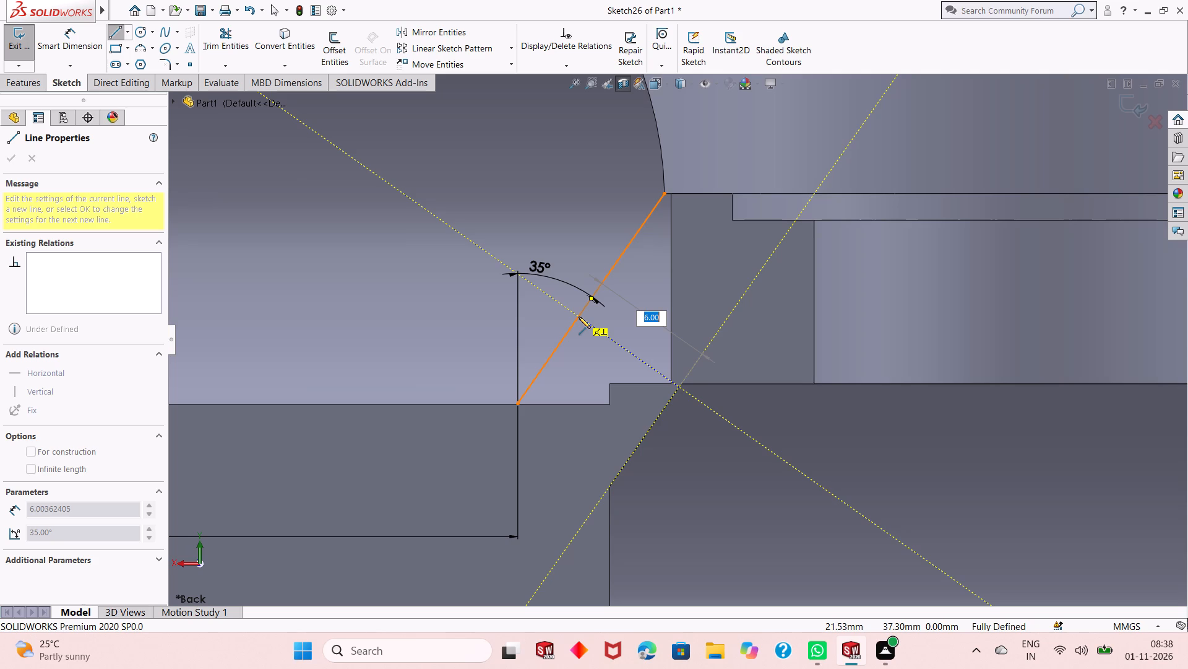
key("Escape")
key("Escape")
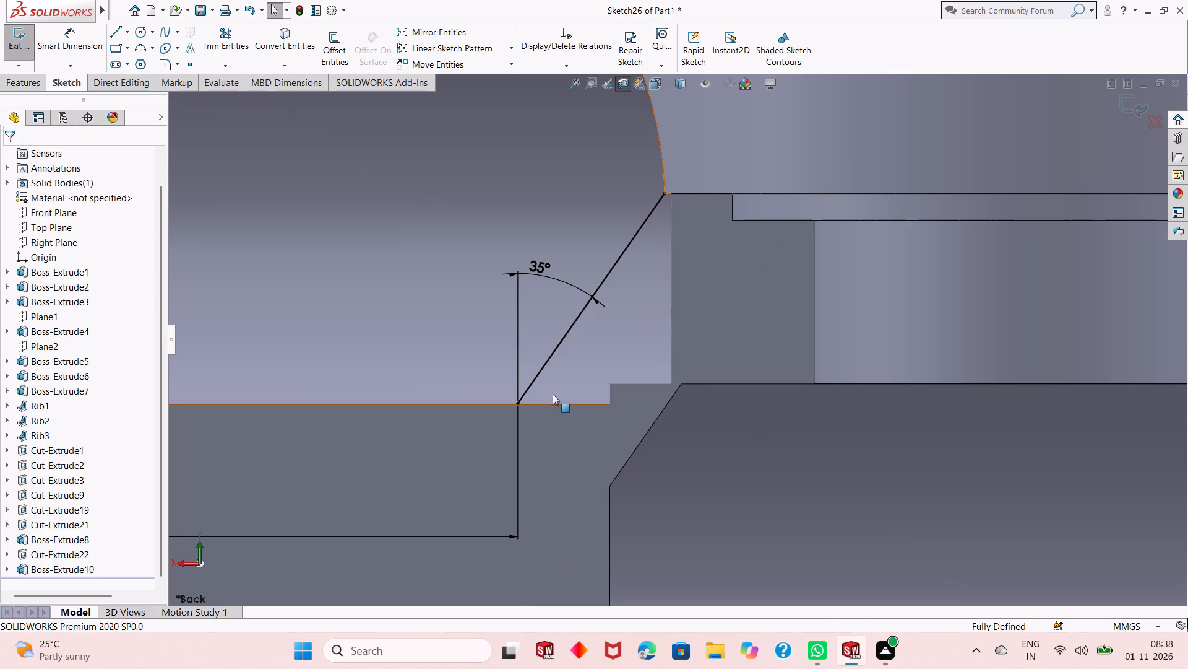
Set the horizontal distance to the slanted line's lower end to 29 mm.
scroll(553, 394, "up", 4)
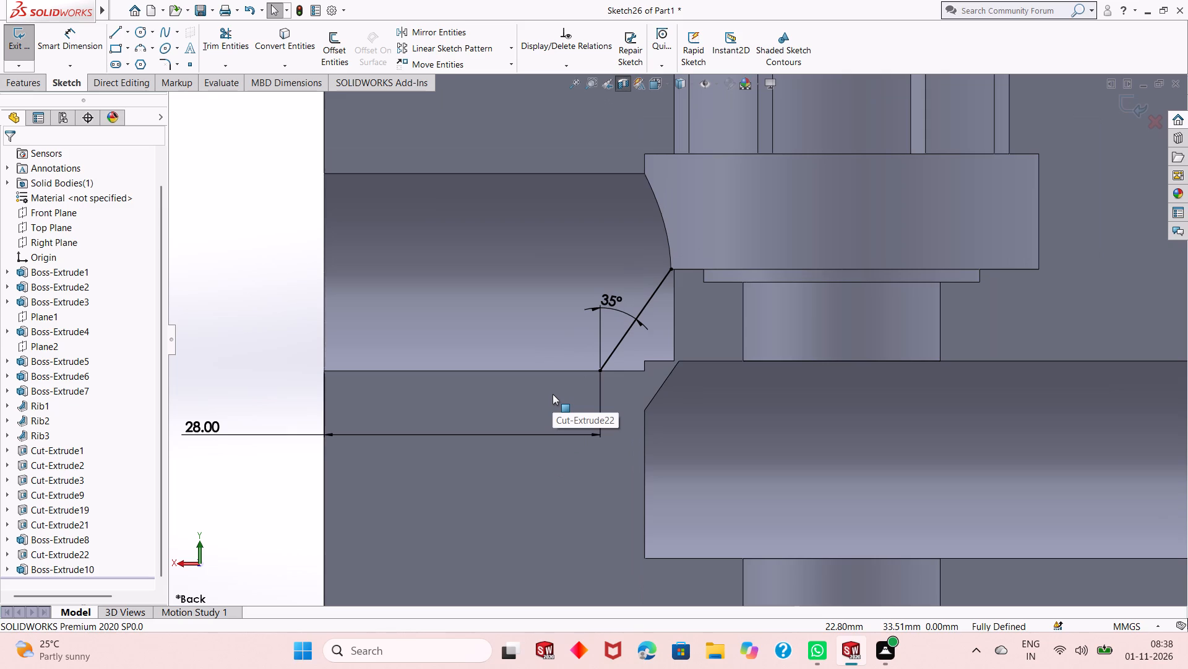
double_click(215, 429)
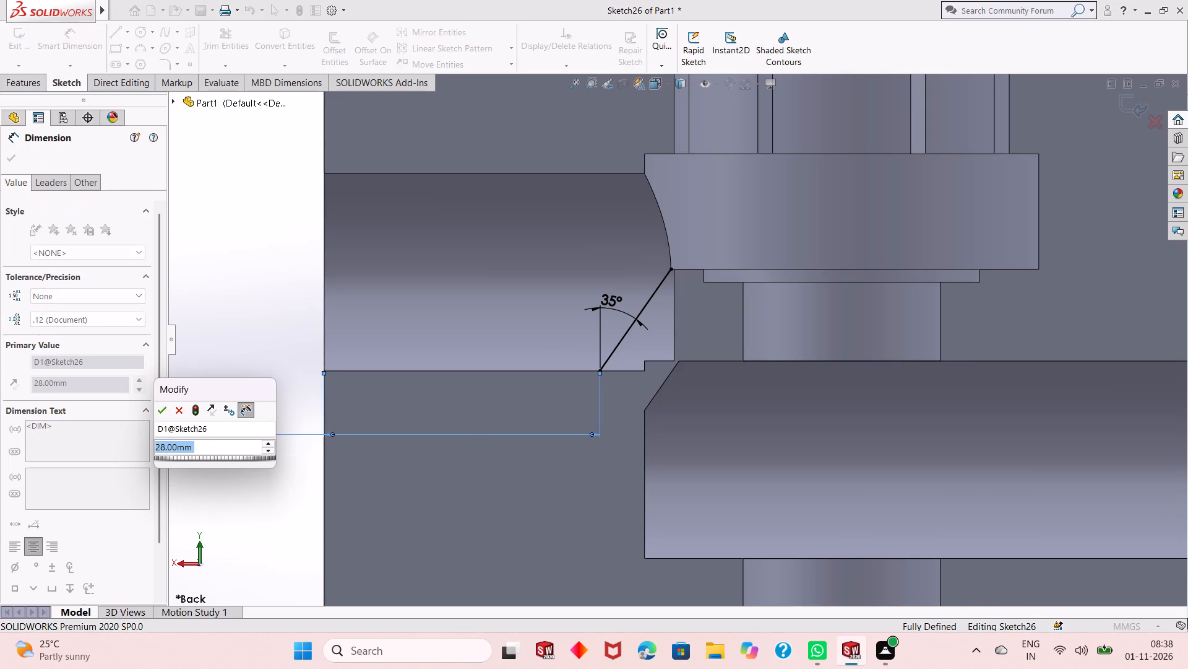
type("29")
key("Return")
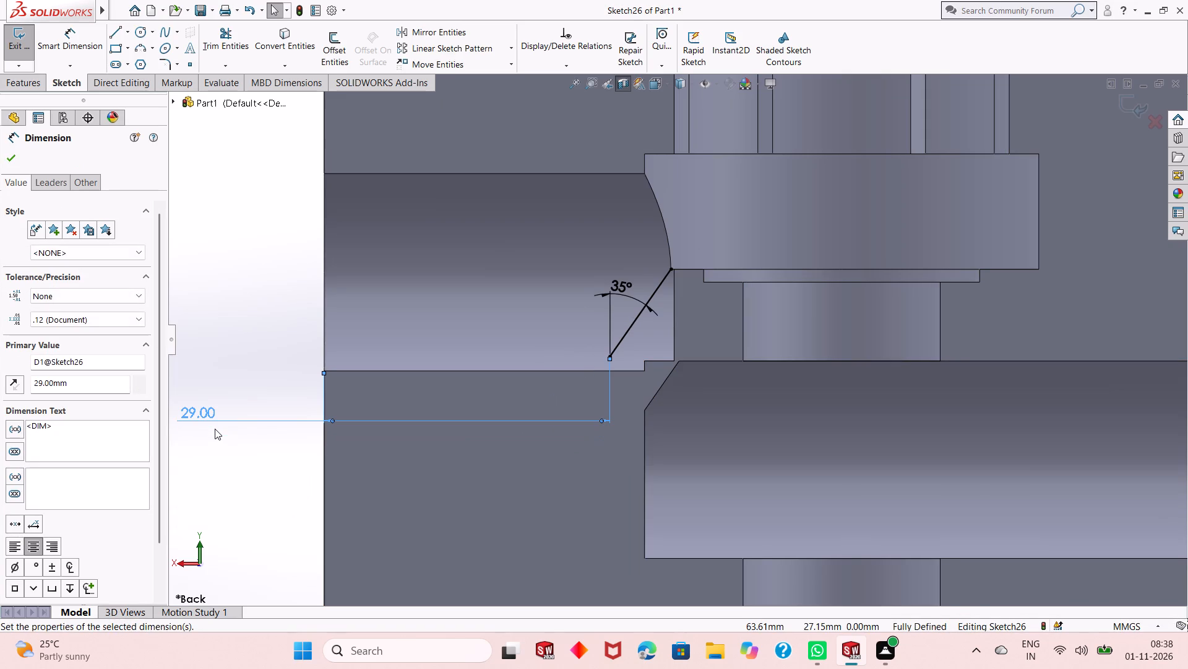
Undo the distance change, the angle and distance dimensions, and the slanted line itself.
key("ctrl+z")
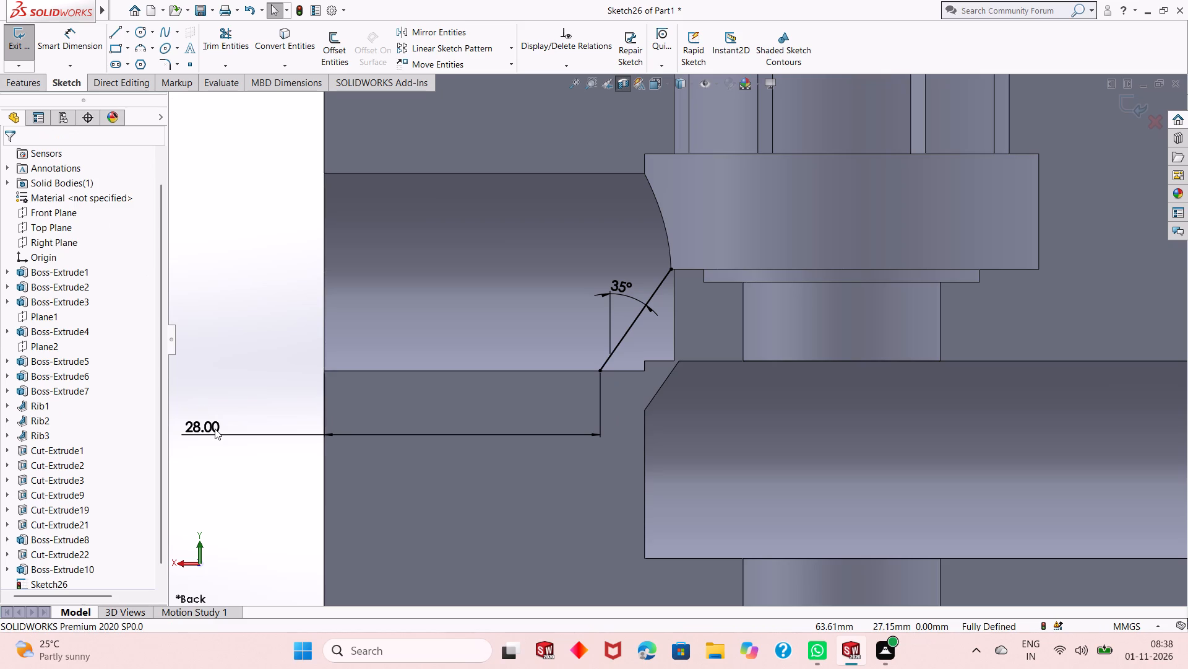
key("ctrl+z")
key("ctrl+z")
key("ctrl+z")
key("ctrl+z")
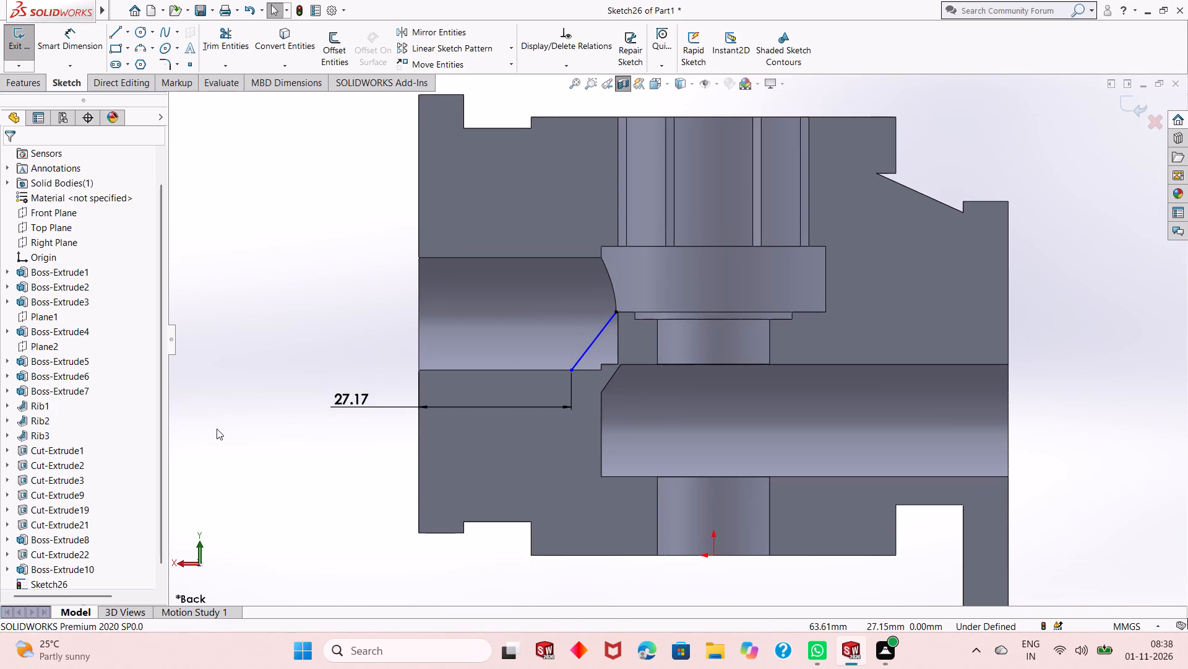
key("ctrl+z")
Sketch a slanted line about 16.2 mm long from just above the counterbore floor to just below the upper bore's lower edge.
scroll(596, 312, "down", 3, "ctrl")
scroll(639, 348, "down", 3)
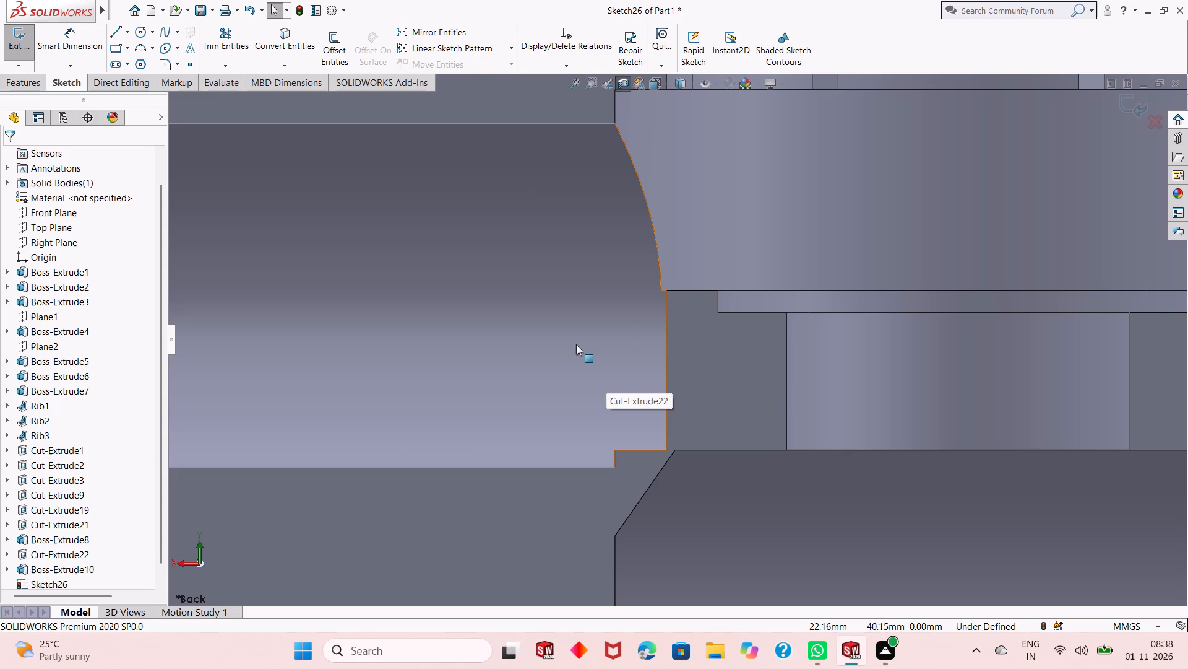
left_click(119, 33)
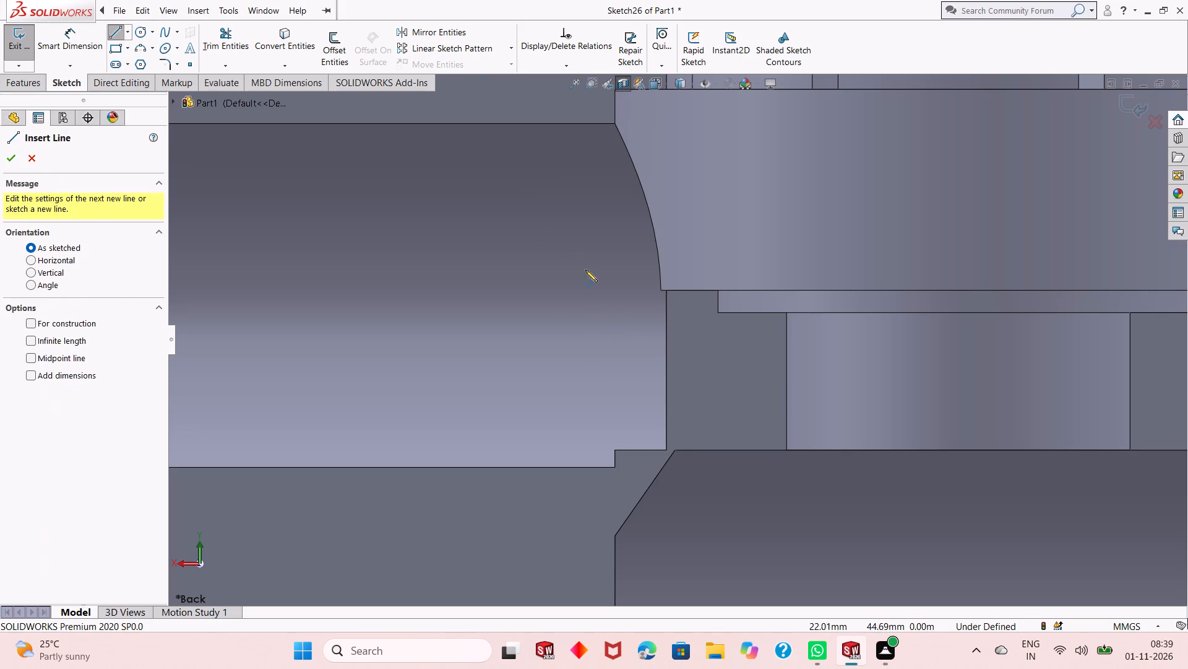
scroll(639, 338, "down", 1)
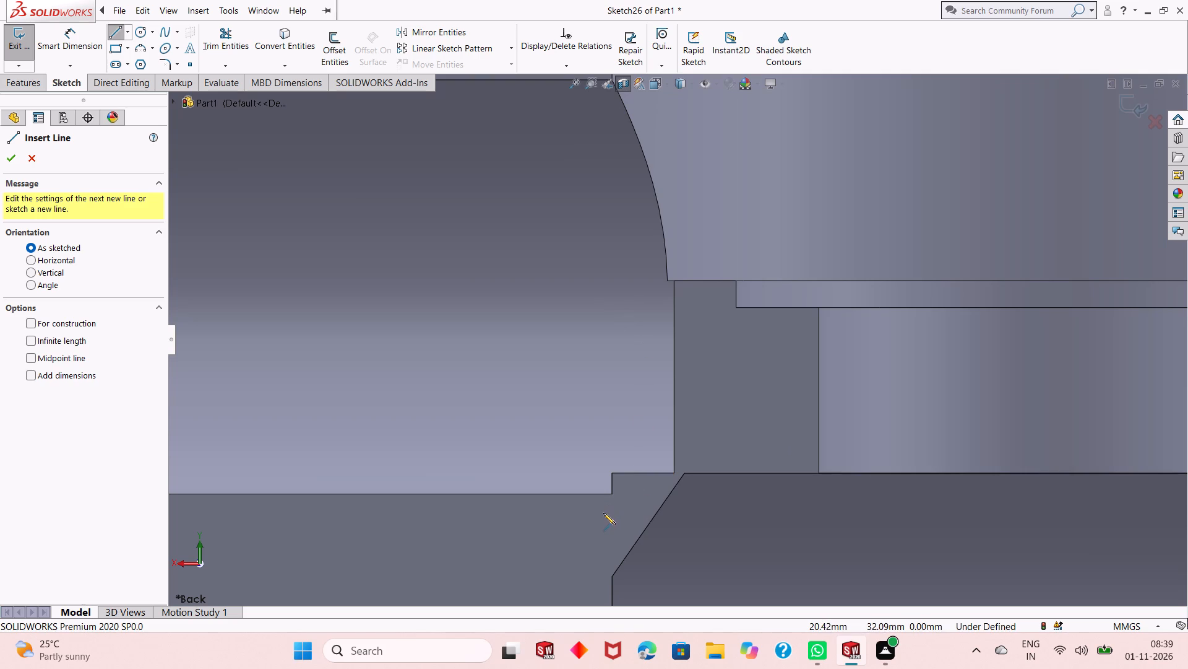
left_click(696, 265)
left_click(485, 525)
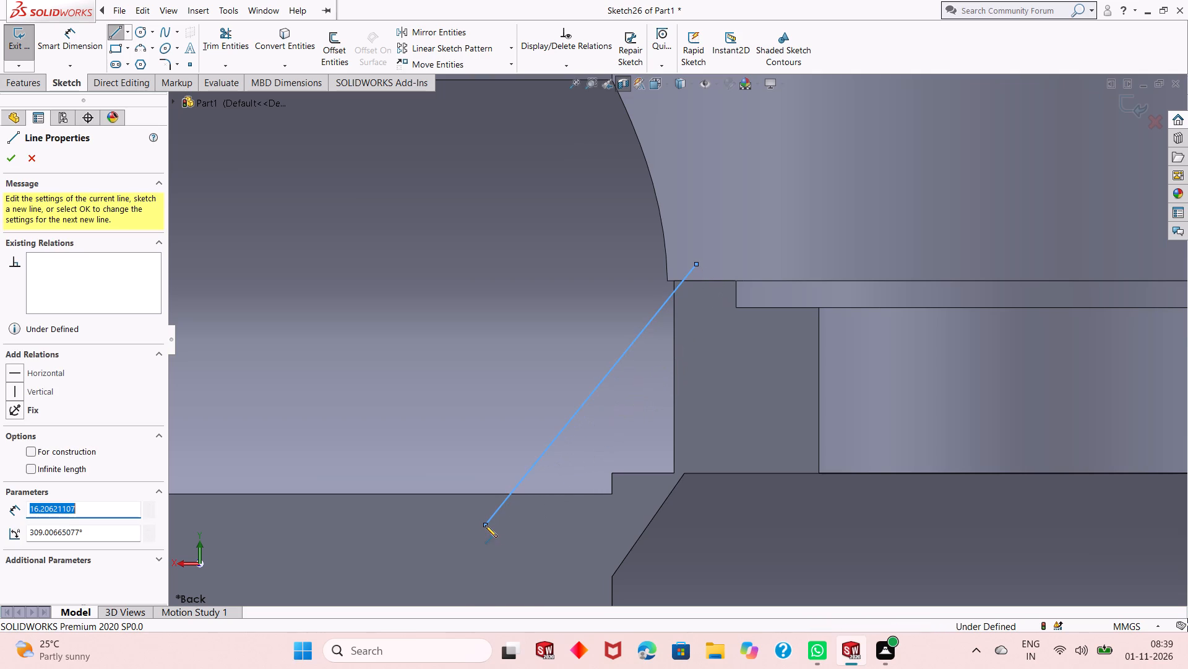
right_click(485, 525)
left_click(525, 510)
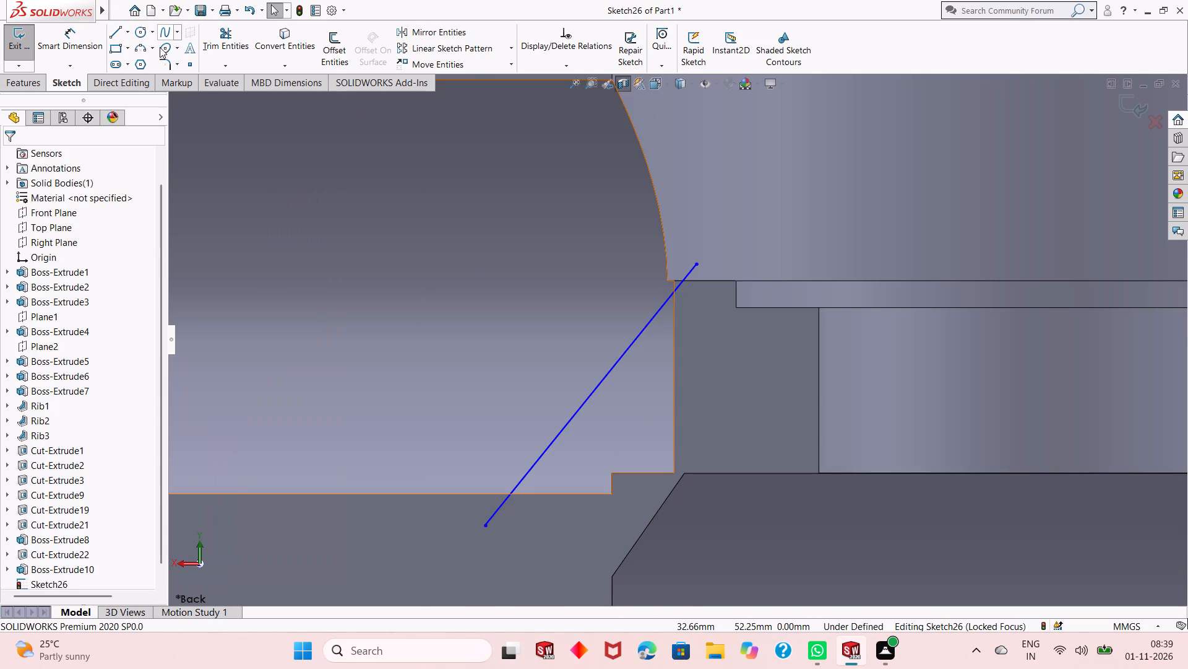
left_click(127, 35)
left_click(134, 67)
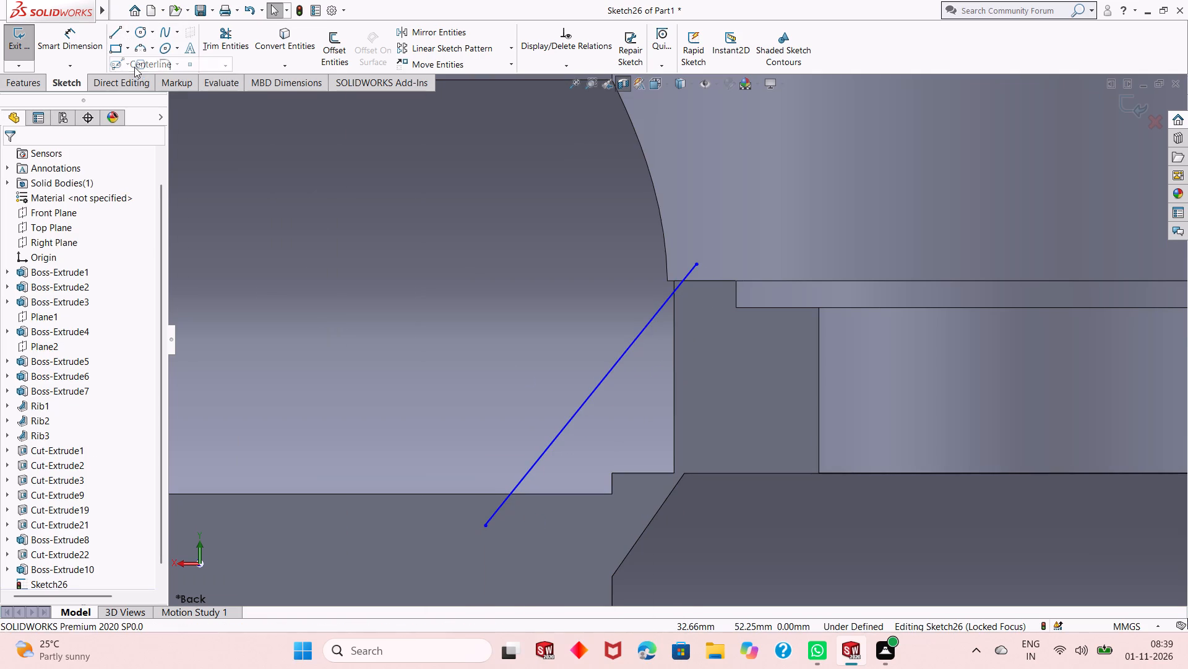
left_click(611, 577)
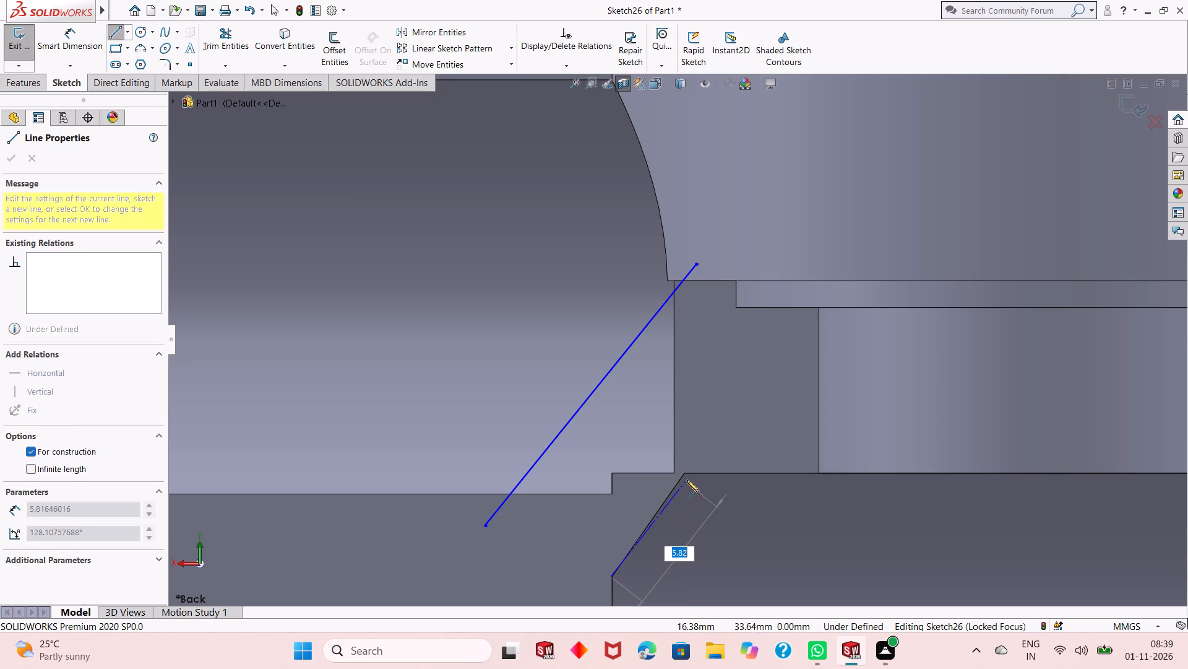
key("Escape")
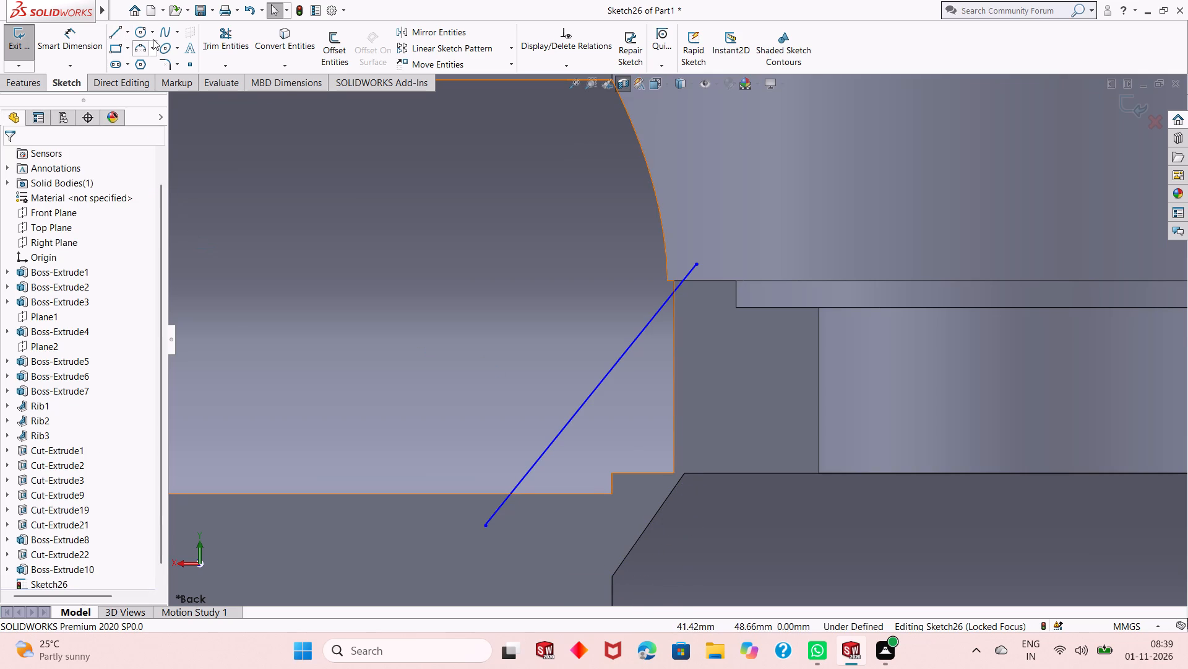
Draw a centerline about 8.2 mm long at 125° from the lower corner of the lower bore's slanted face, along and past it.
left_click(131, 32)
left_click(139, 64)
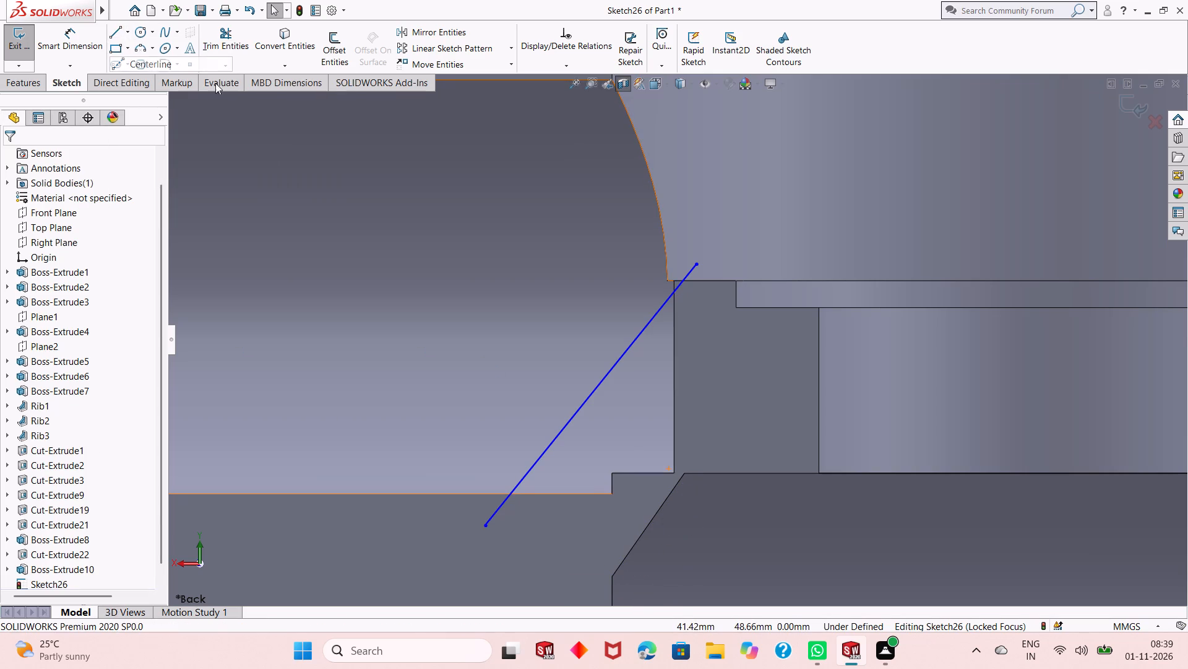
left_click(613, 577)
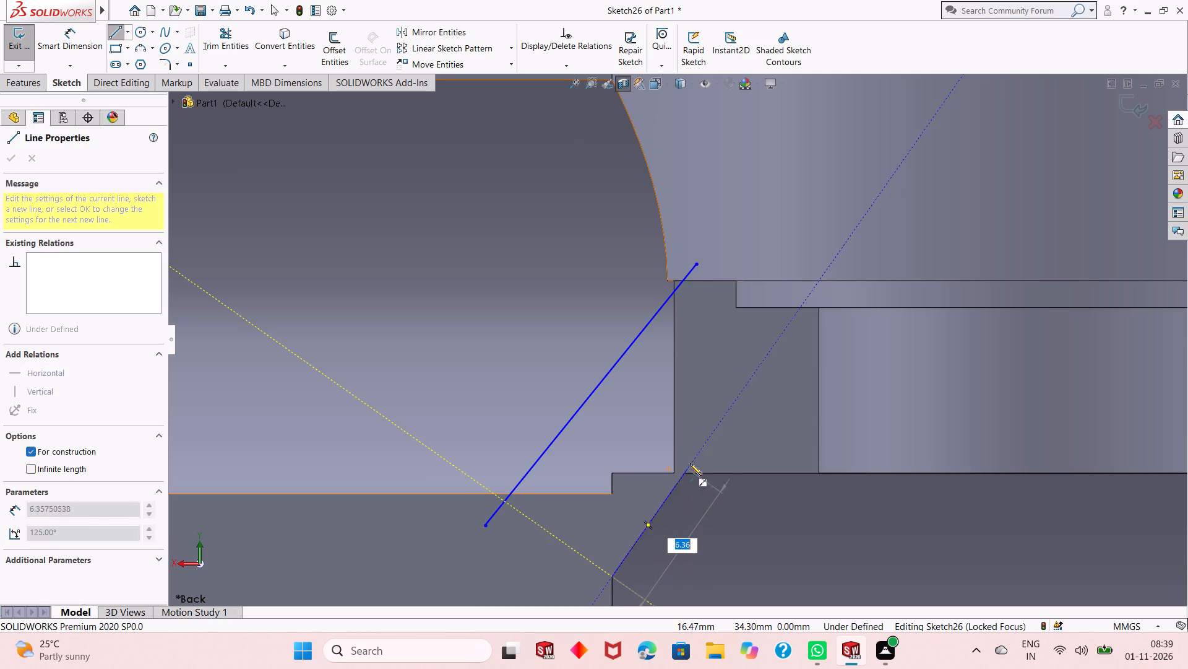
left_click(707, 437)
right_click(707, 437)
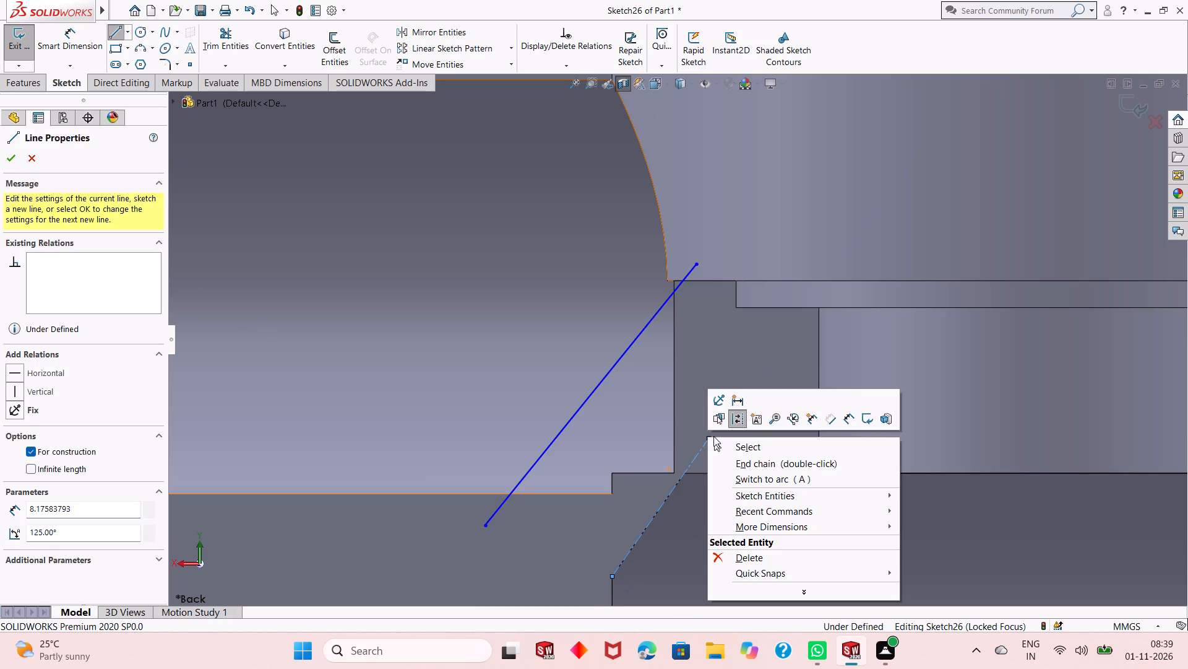
left_click(726, 441)
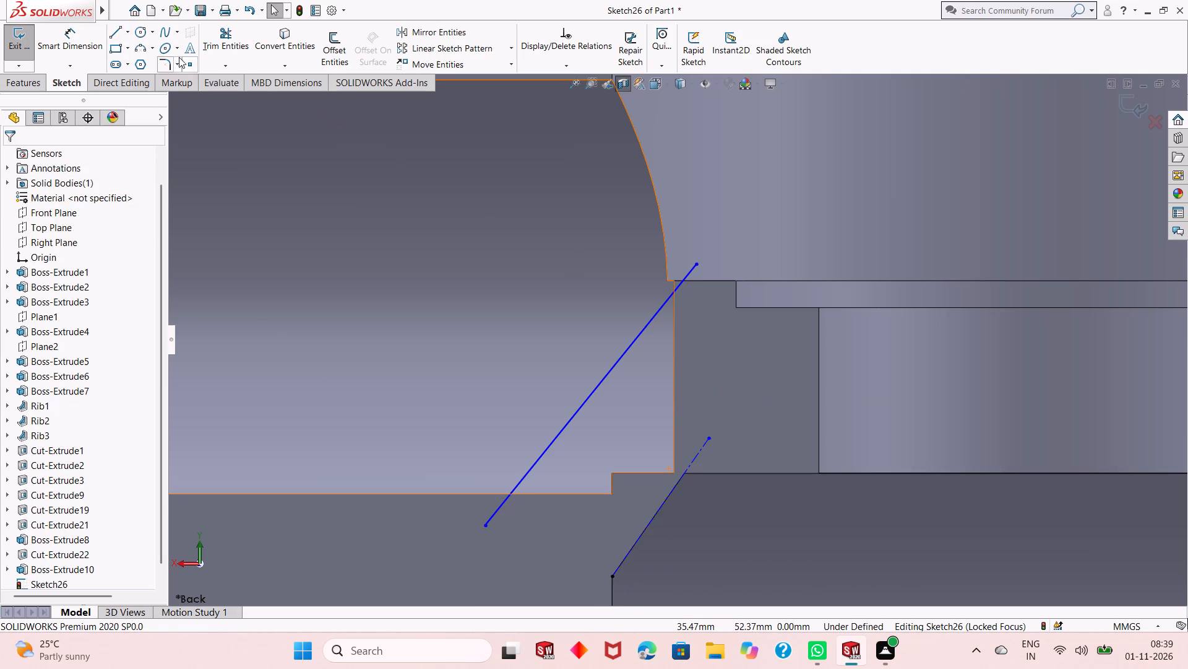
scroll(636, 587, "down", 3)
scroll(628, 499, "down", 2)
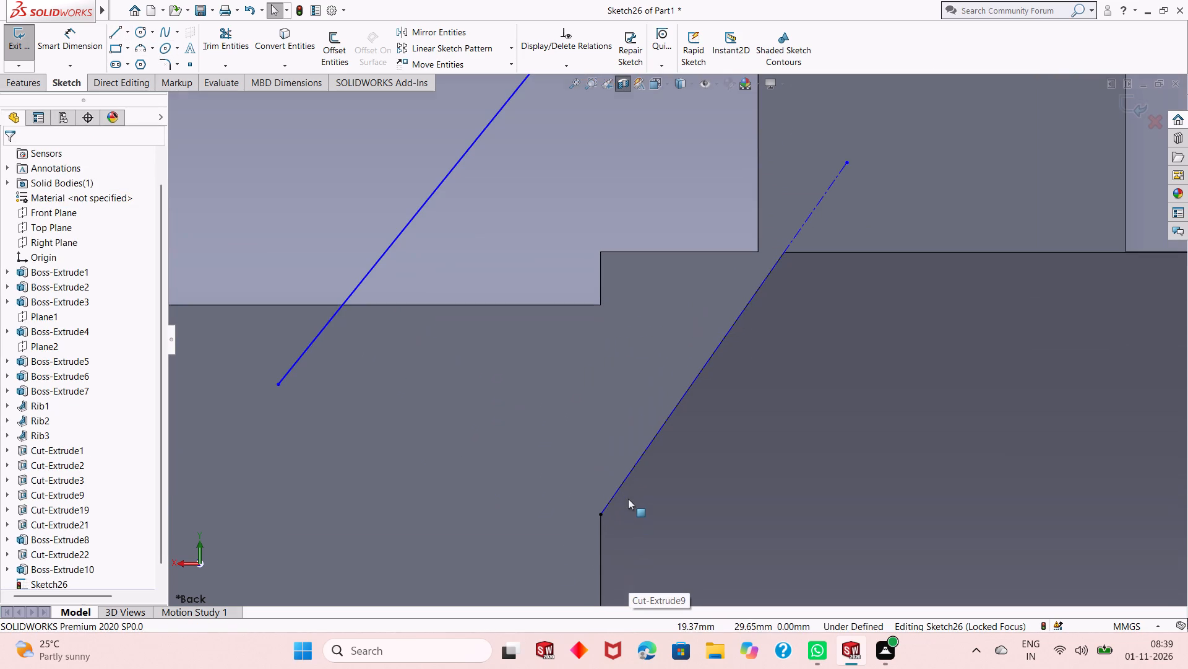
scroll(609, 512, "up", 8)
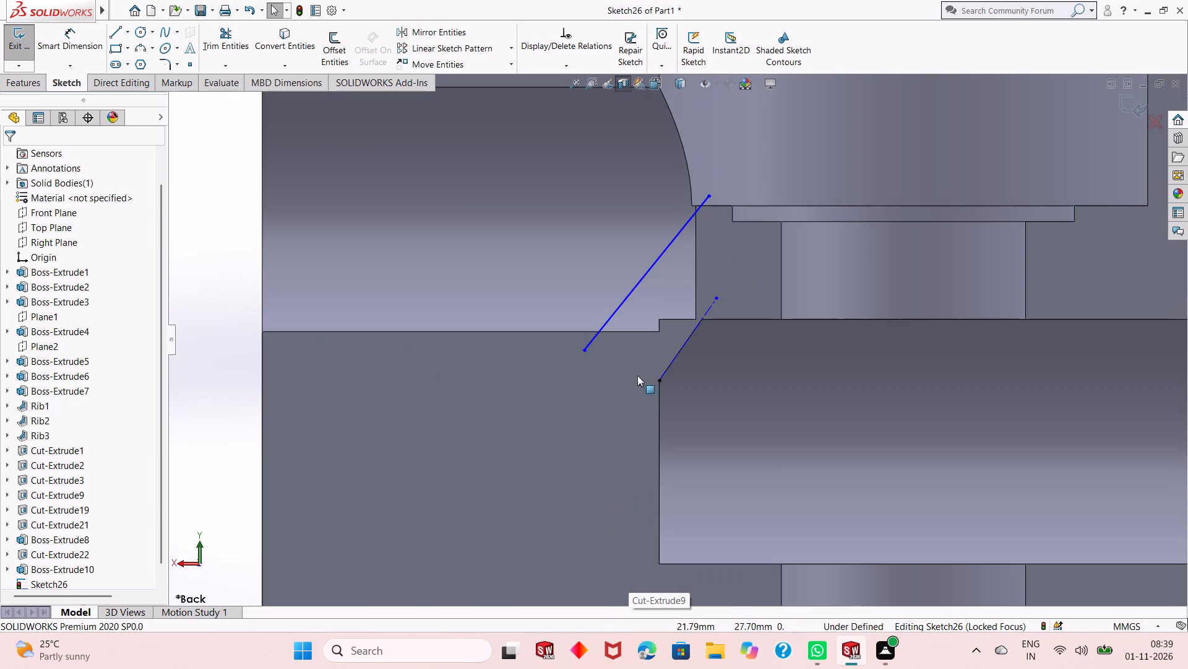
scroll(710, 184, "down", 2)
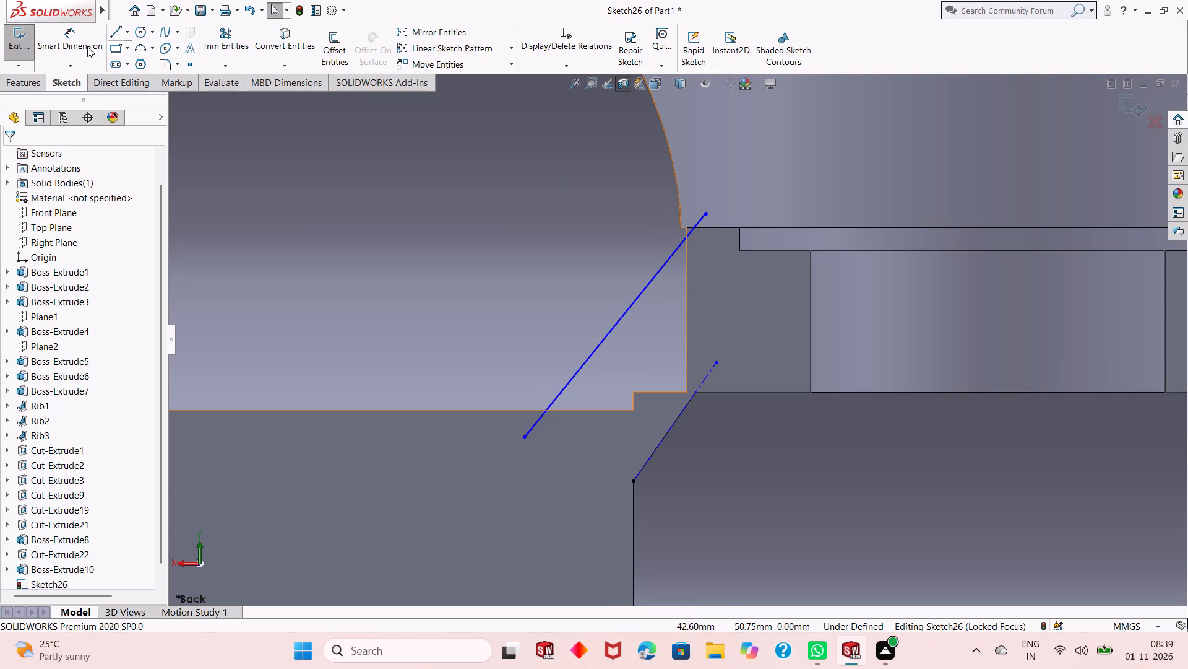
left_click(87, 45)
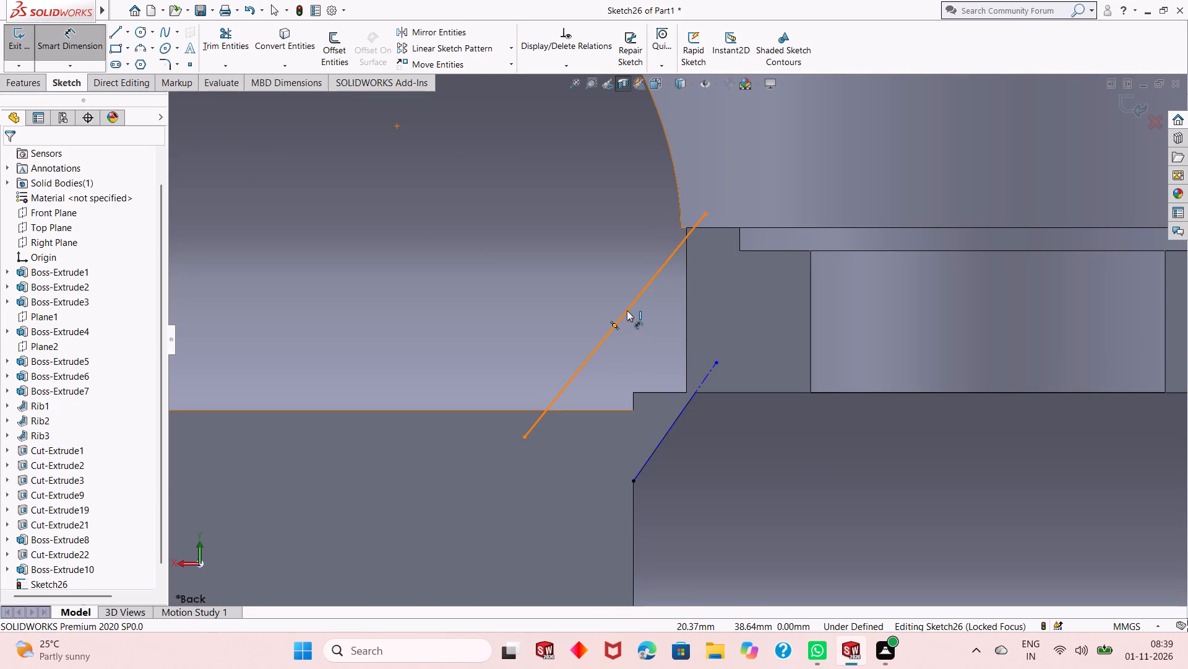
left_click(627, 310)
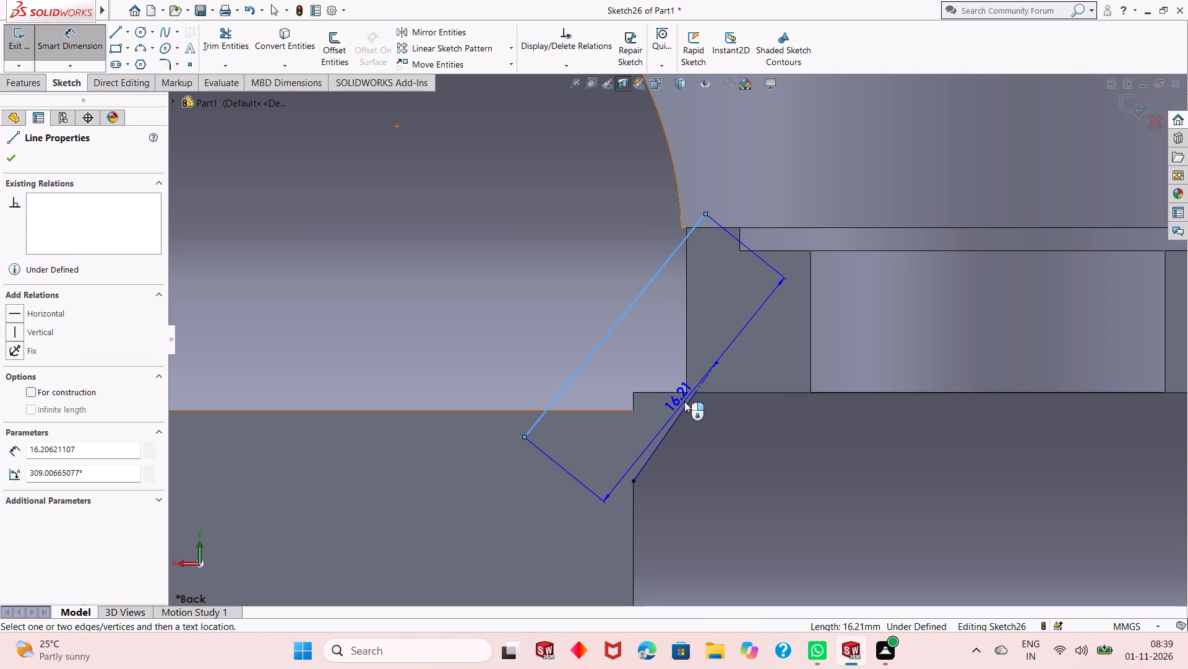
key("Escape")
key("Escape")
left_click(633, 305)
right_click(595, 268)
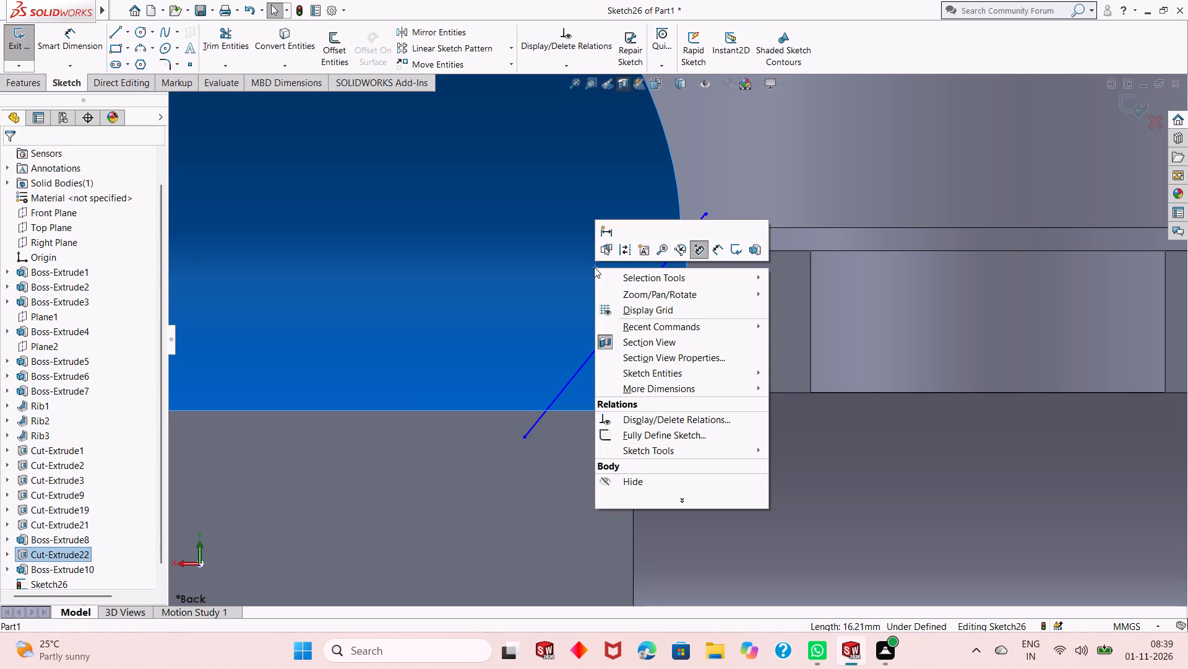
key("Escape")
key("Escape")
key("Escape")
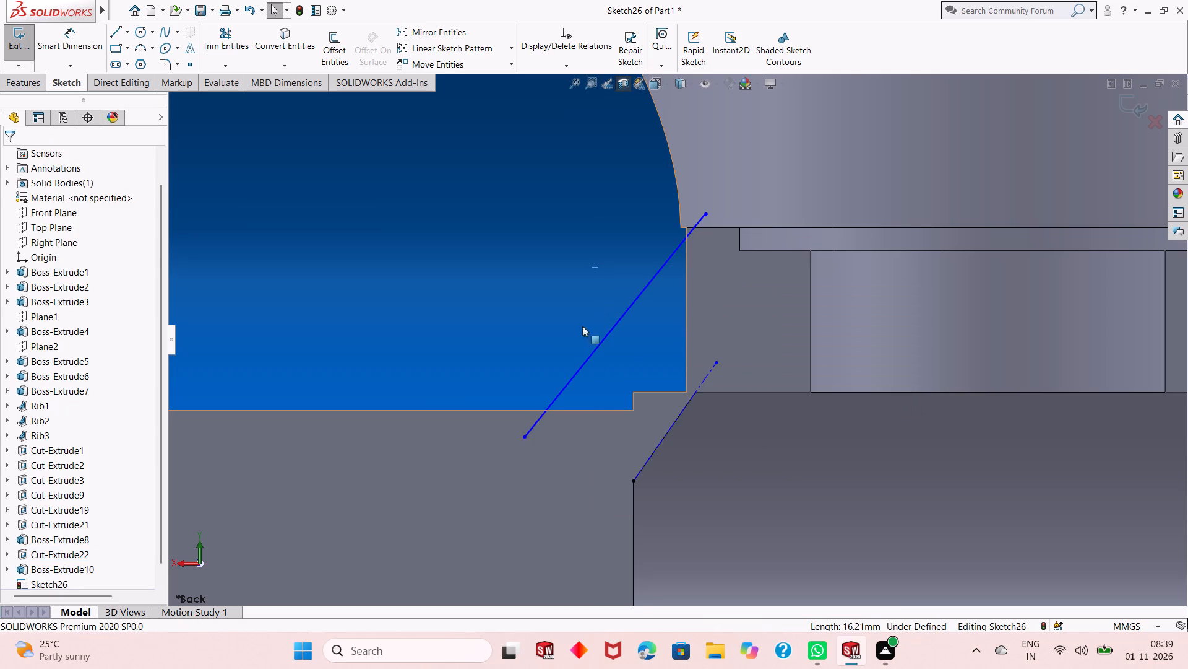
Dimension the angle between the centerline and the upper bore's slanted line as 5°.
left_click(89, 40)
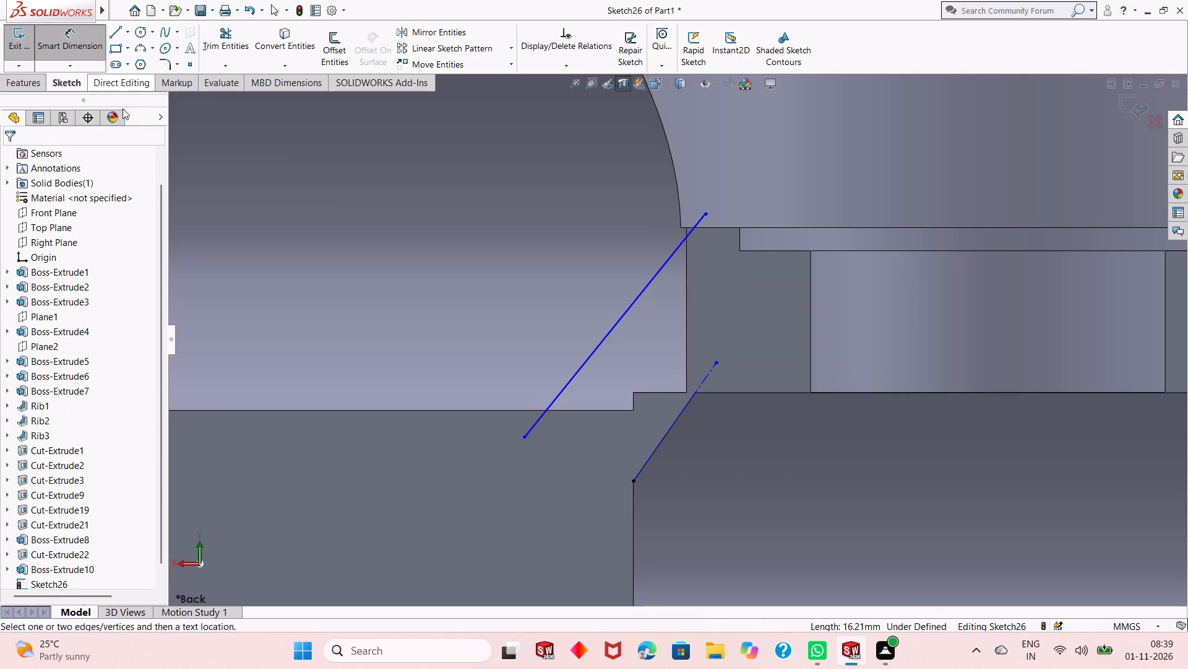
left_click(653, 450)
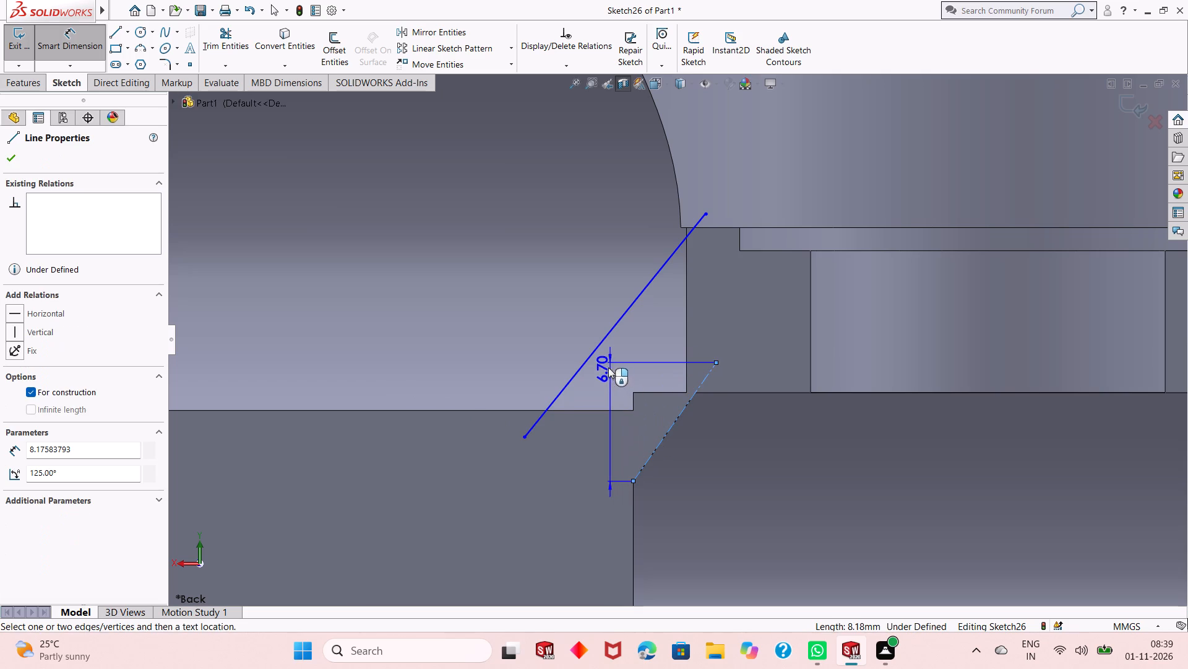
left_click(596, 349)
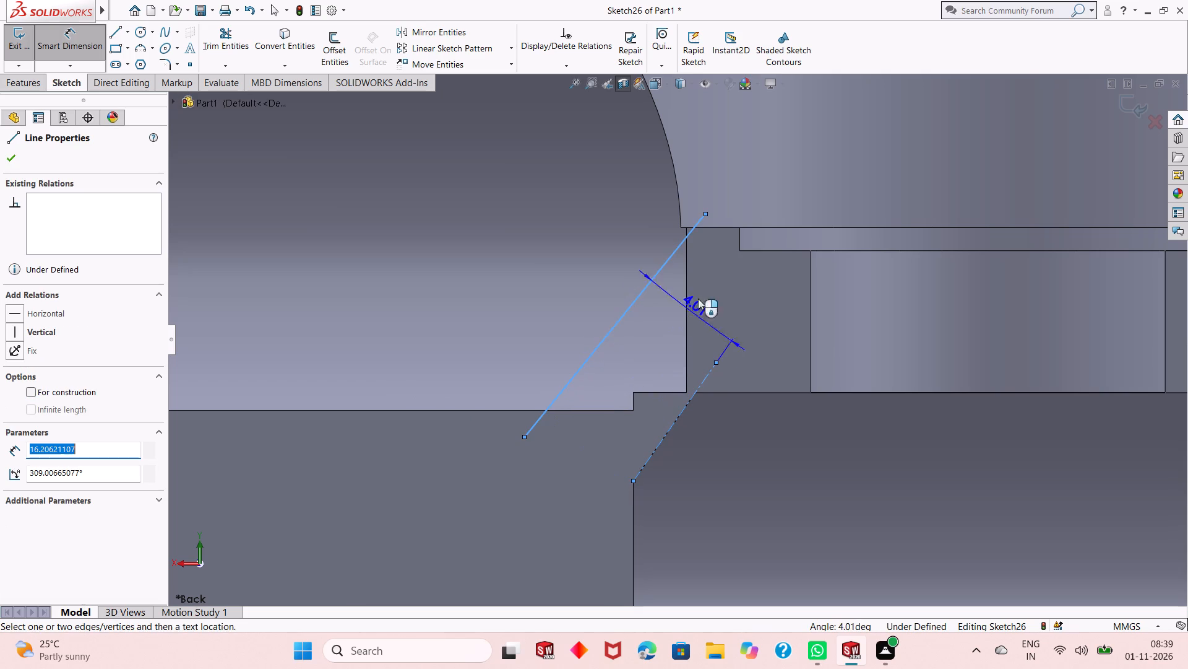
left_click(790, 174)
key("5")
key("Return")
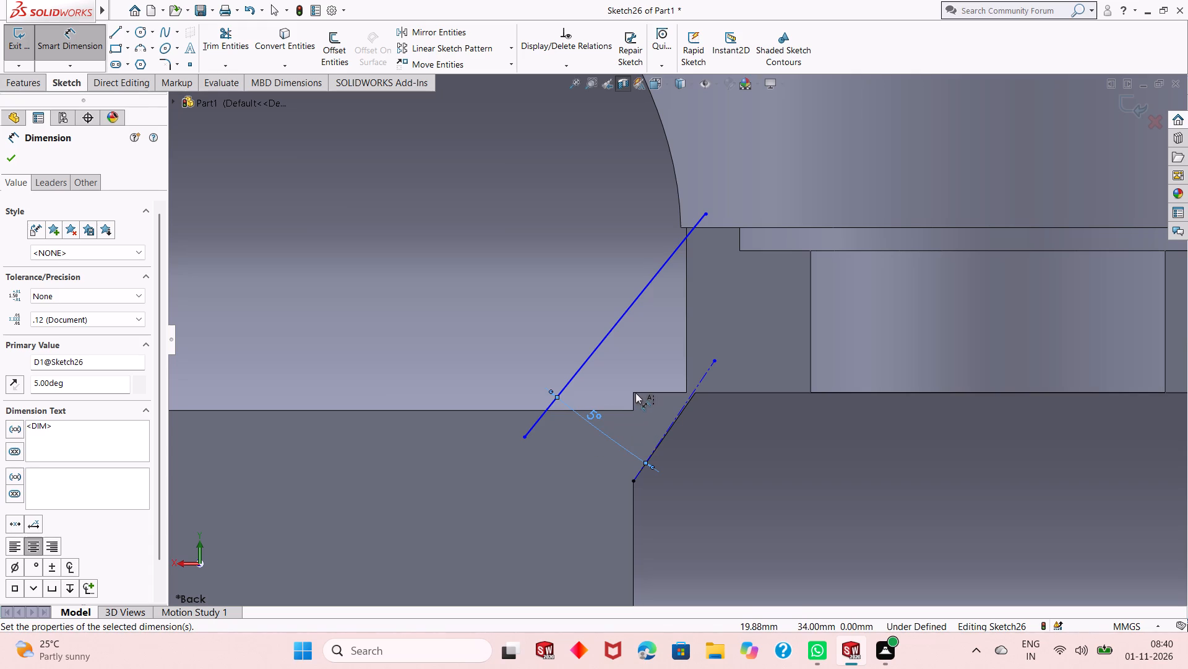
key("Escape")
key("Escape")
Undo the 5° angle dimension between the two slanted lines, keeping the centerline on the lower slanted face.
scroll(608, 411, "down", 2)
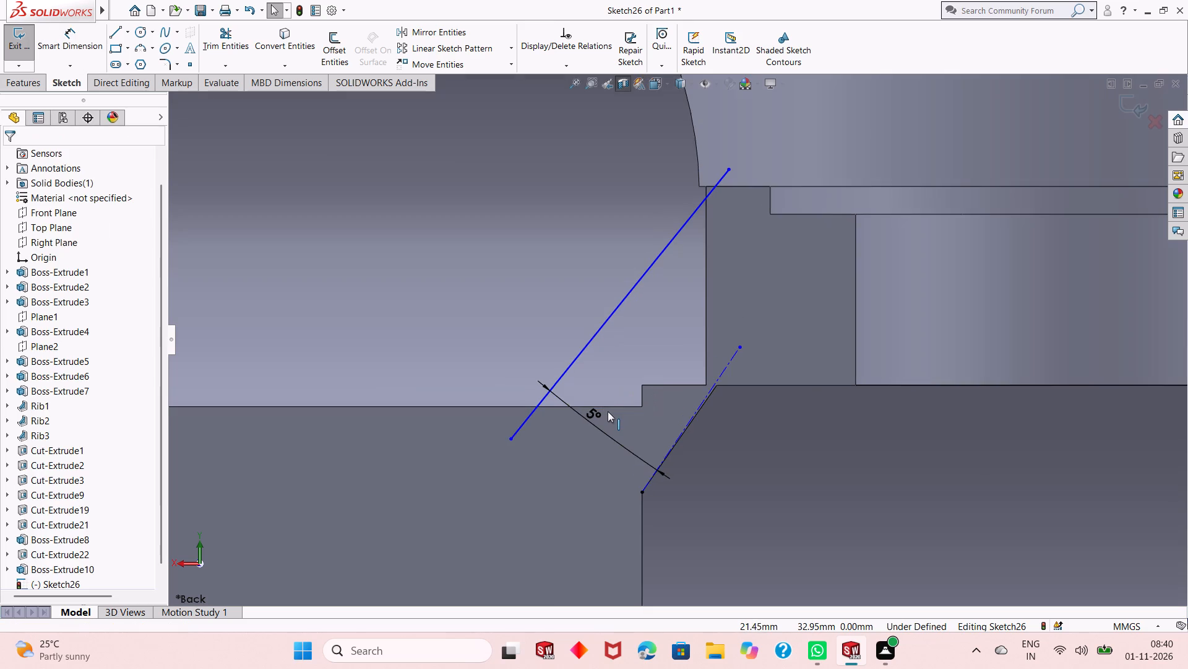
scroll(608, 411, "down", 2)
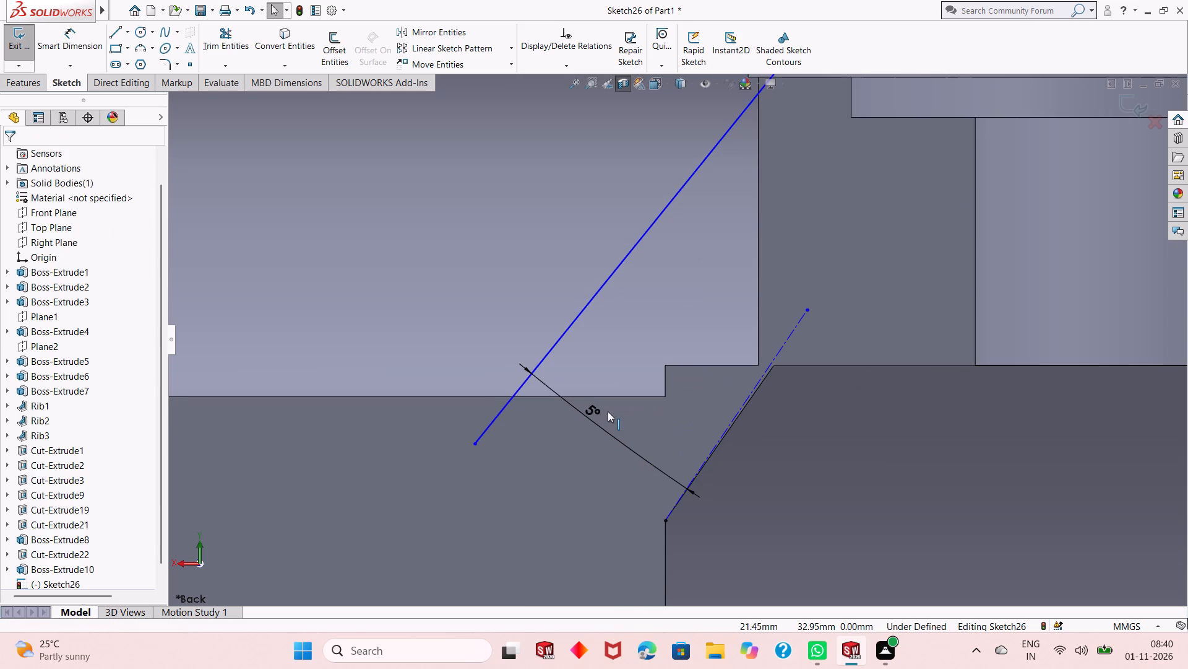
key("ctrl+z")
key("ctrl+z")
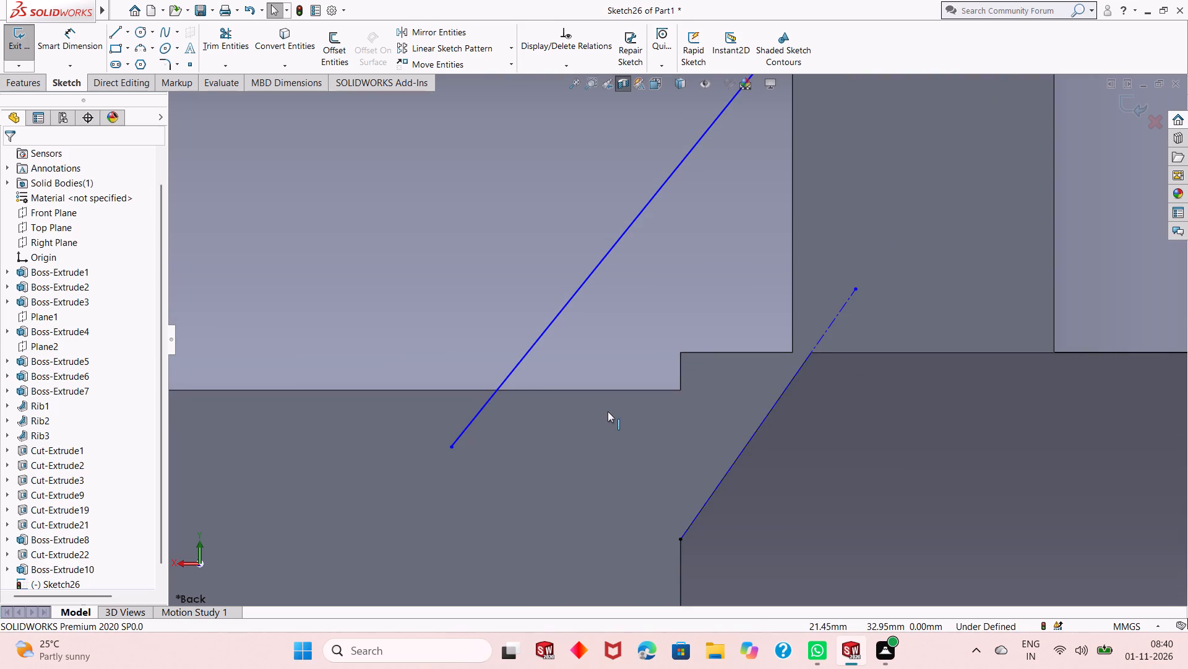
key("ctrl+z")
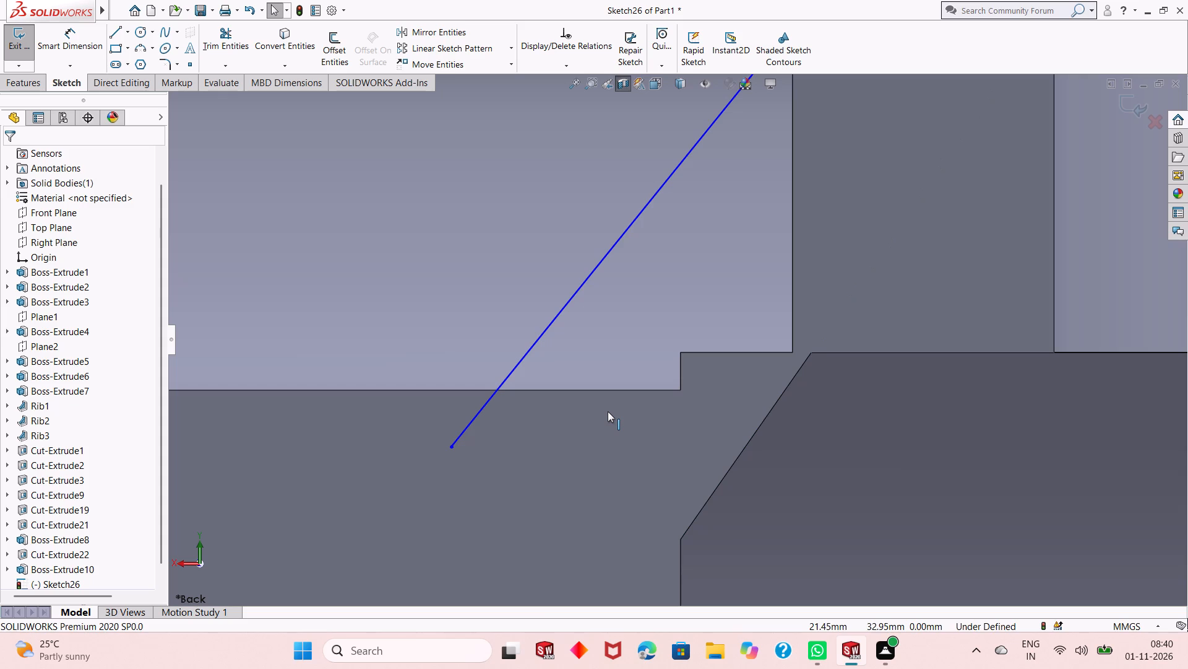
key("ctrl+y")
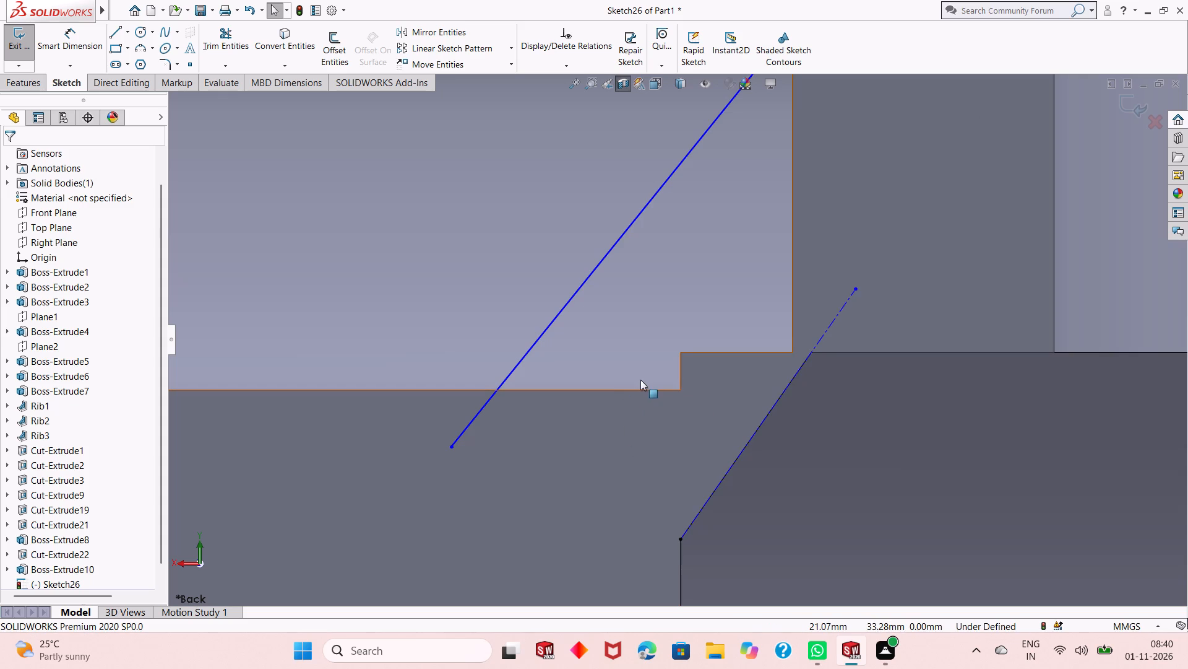
Delete the slanted line that crosses the upper bore's lower edge.
left_click(575, 291)
right_click(521, 248)
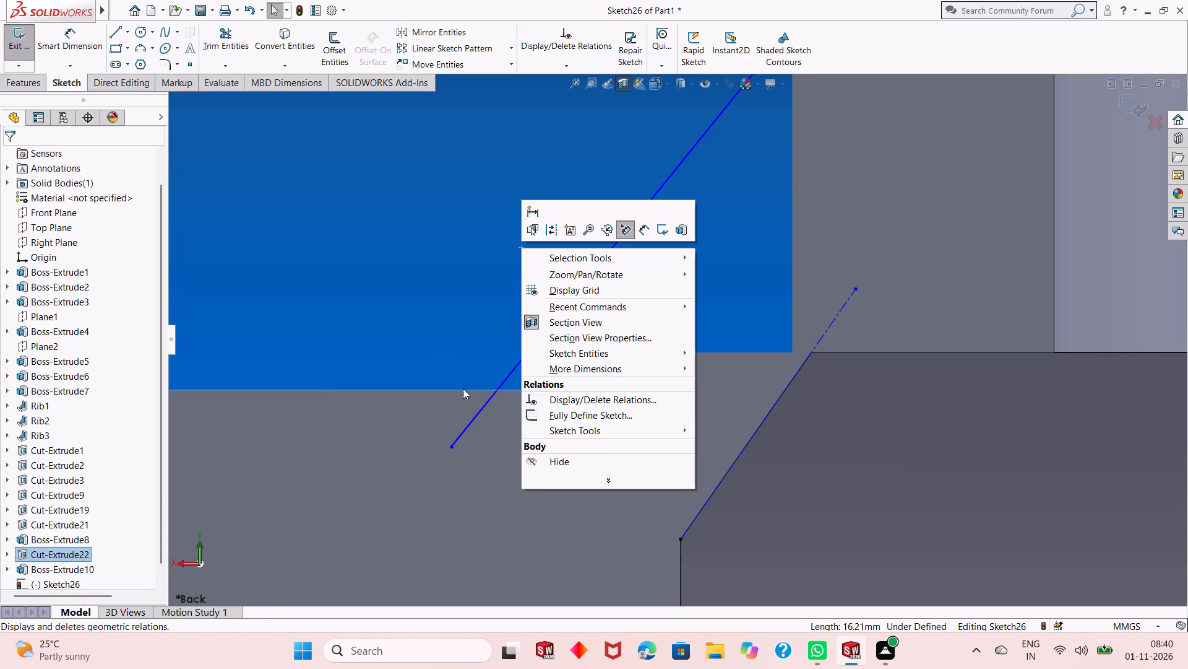
key("Escape")
key("Escape")
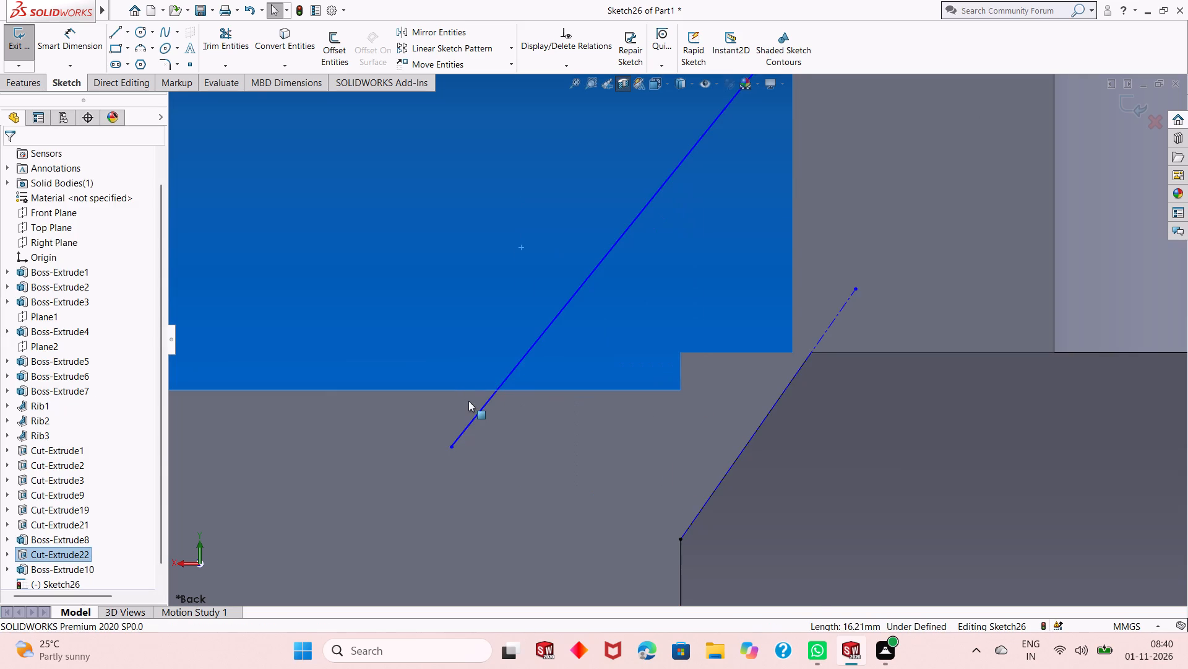
left_click(496, 387)
scroll(496, 387, "down", 4)
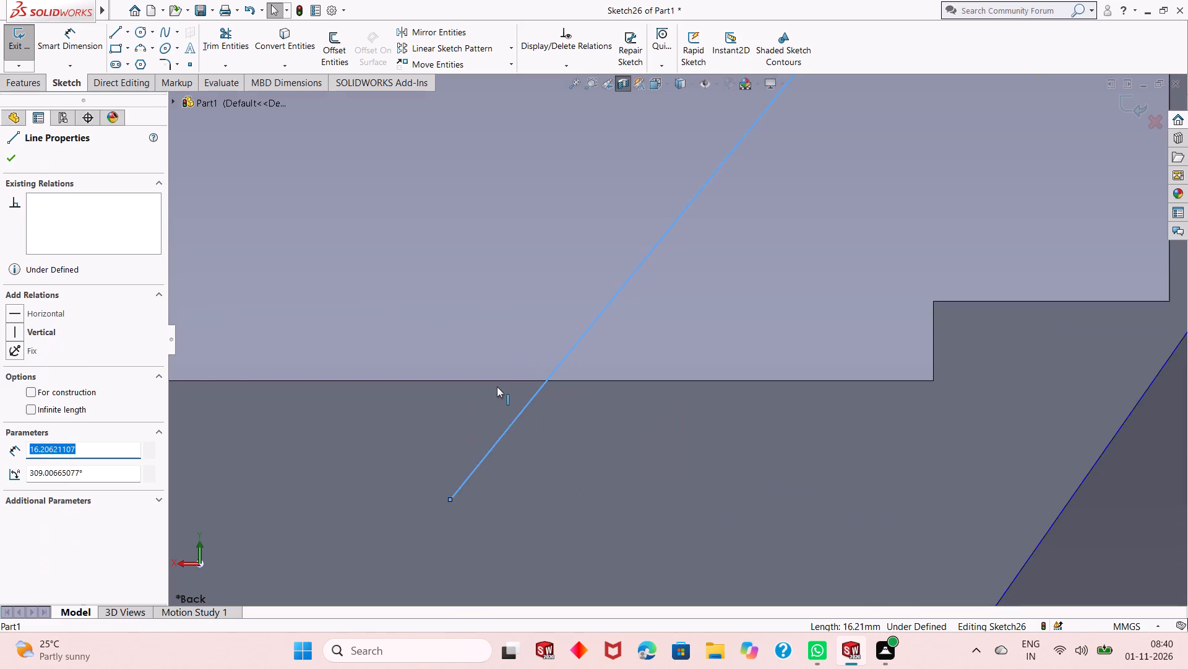
scroll(497, 387, "up", 14)
right_click(342, 282)
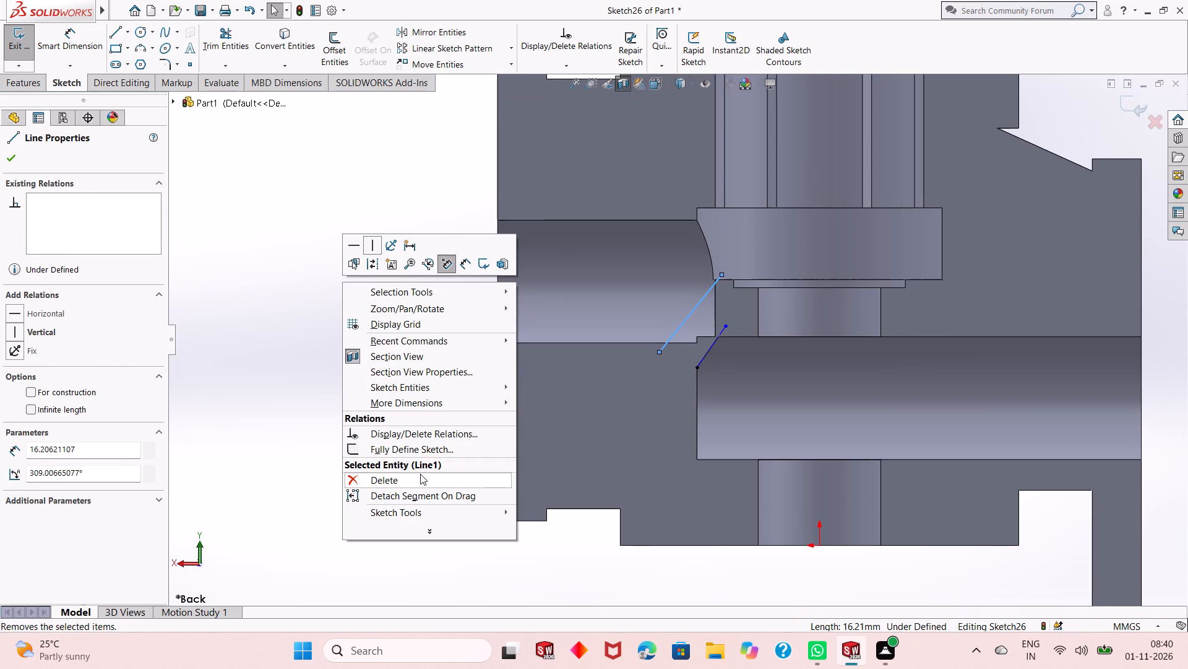
left_click(420, 474)
Offset the slanted centerline 5 mm to one side, toward the upper bore, with bi-directional and chain selection off.
scroll(732, 371, "up", 2)
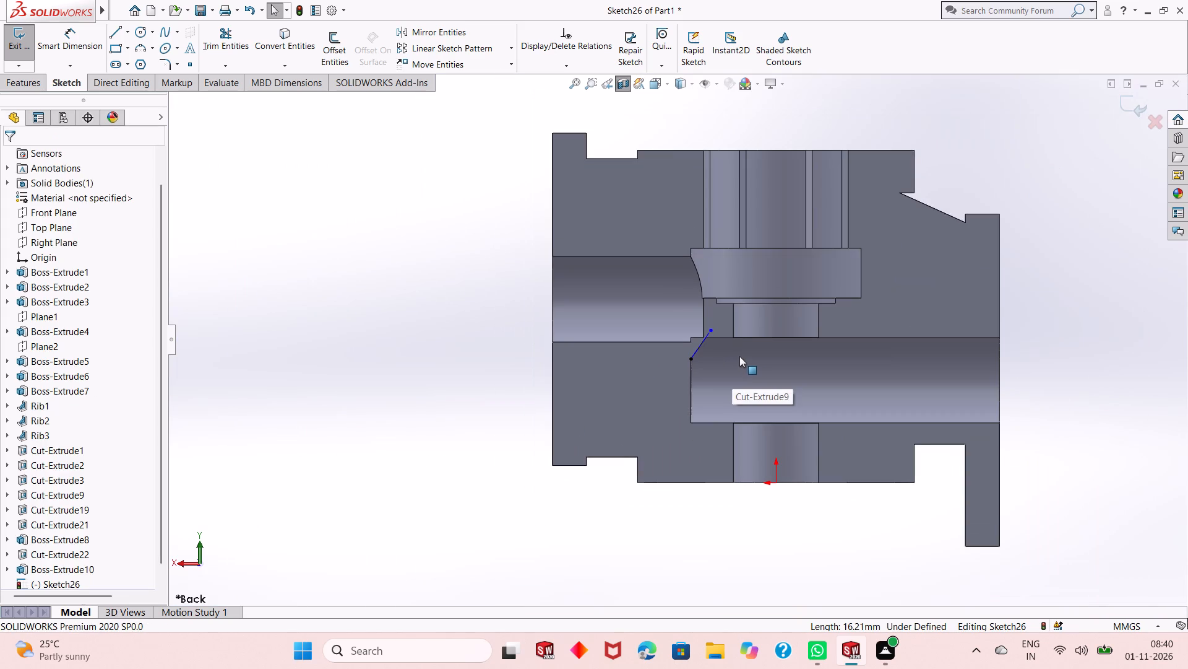
scroll(723, 320, "down", 8)
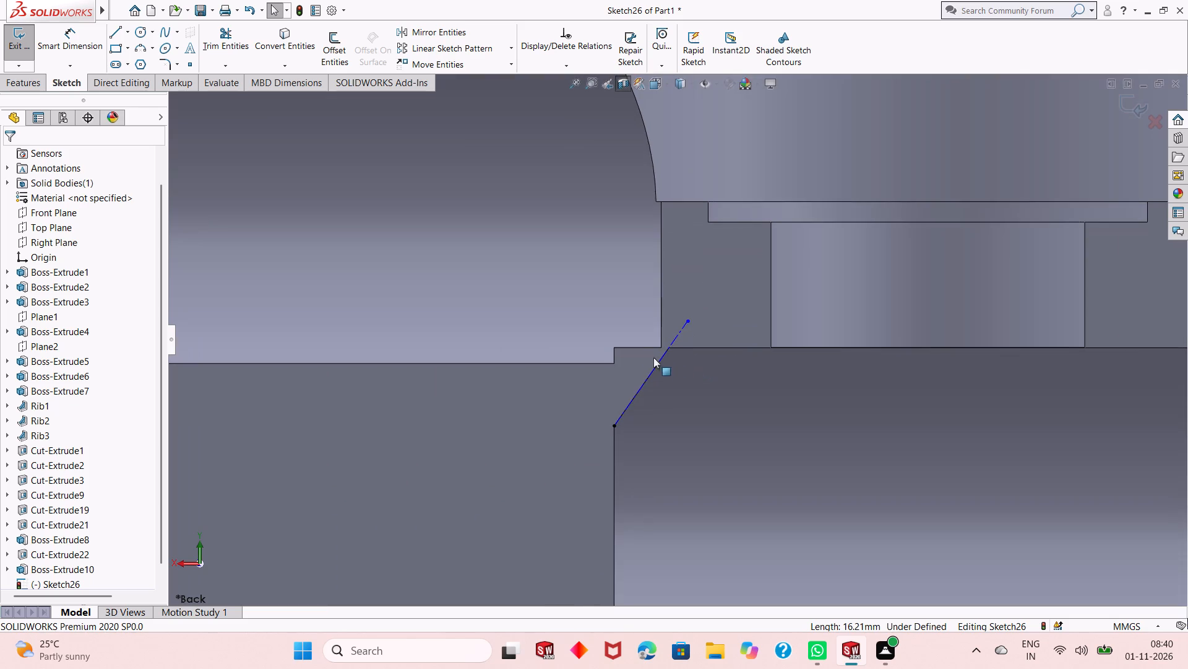
left_click(328, 56)
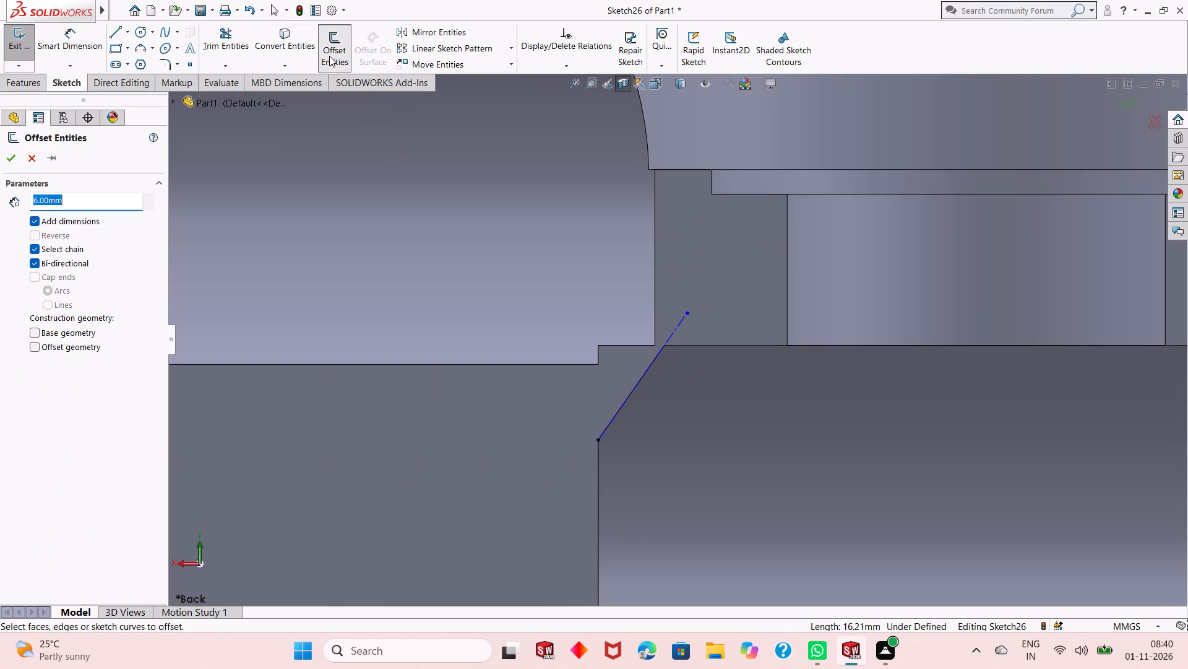
left_click(643, 380)
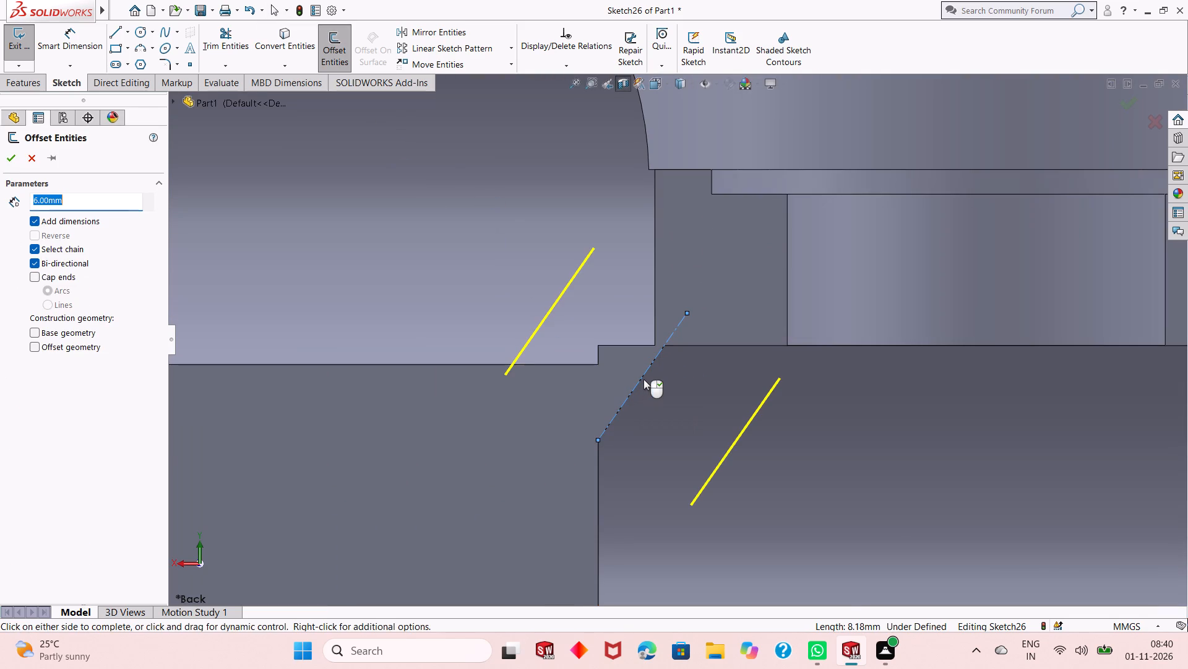
left_click(80, 261)
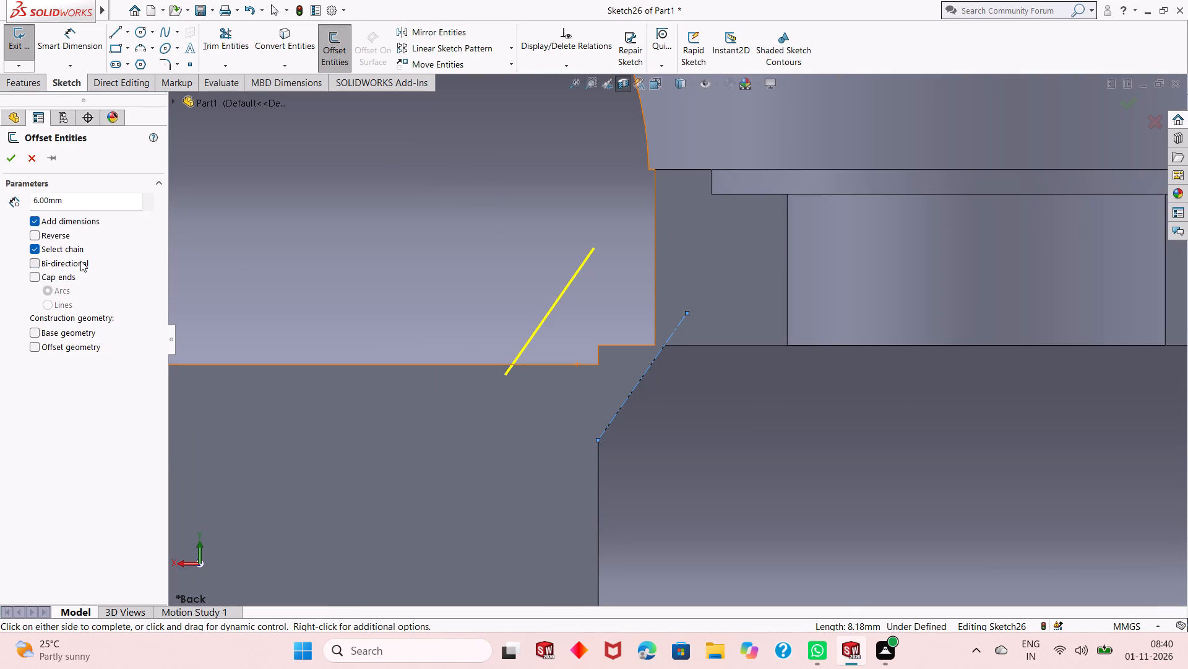
left_click(71, 245)
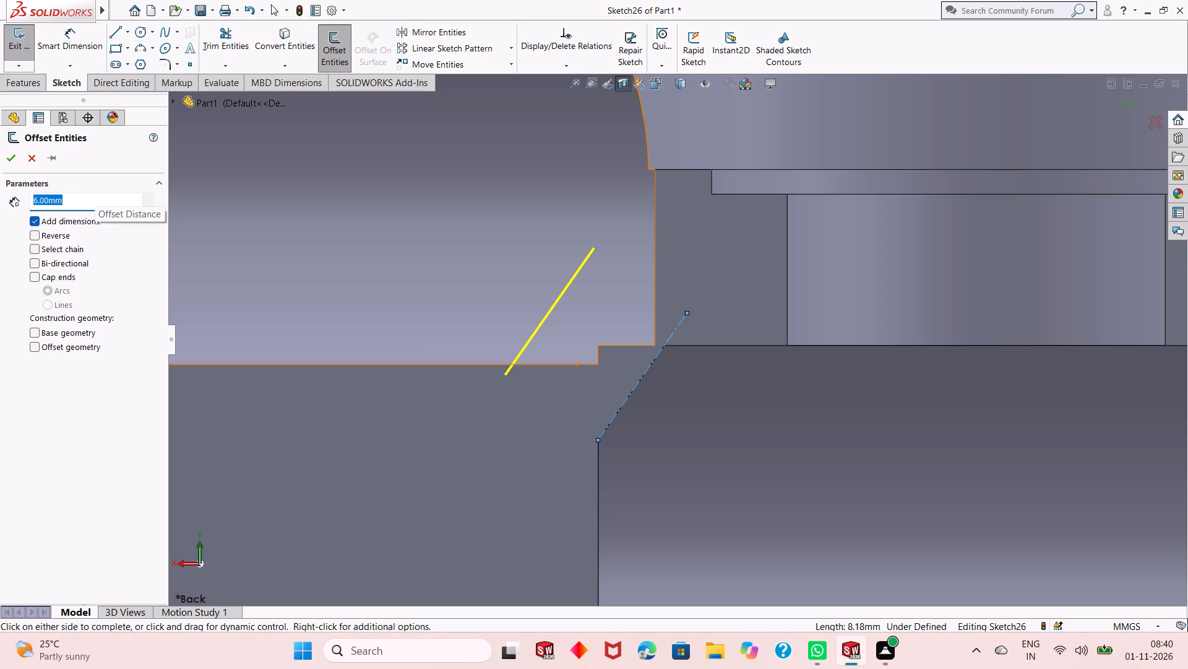
key("5")
key("Return")
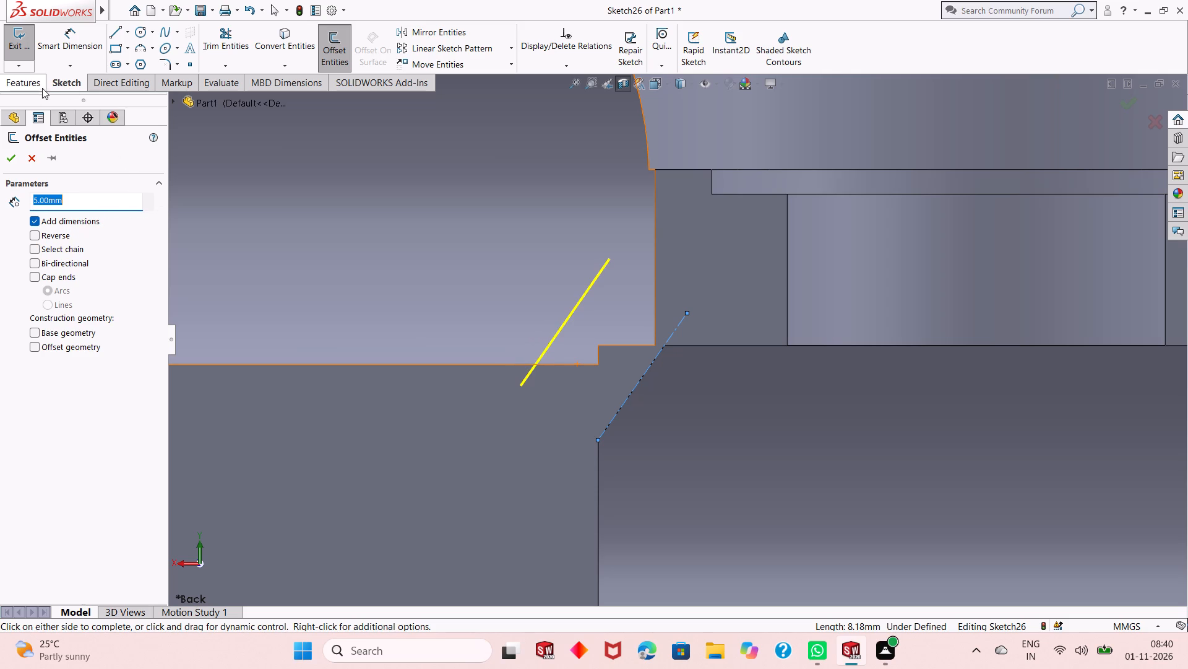
left_click(12, 162)
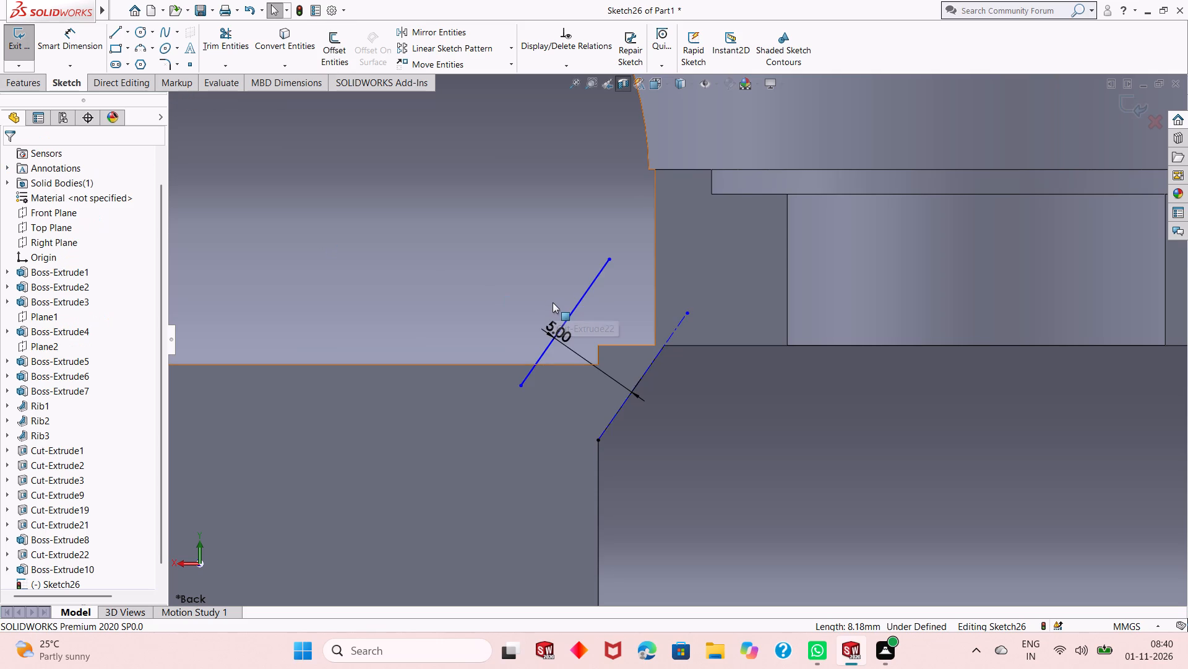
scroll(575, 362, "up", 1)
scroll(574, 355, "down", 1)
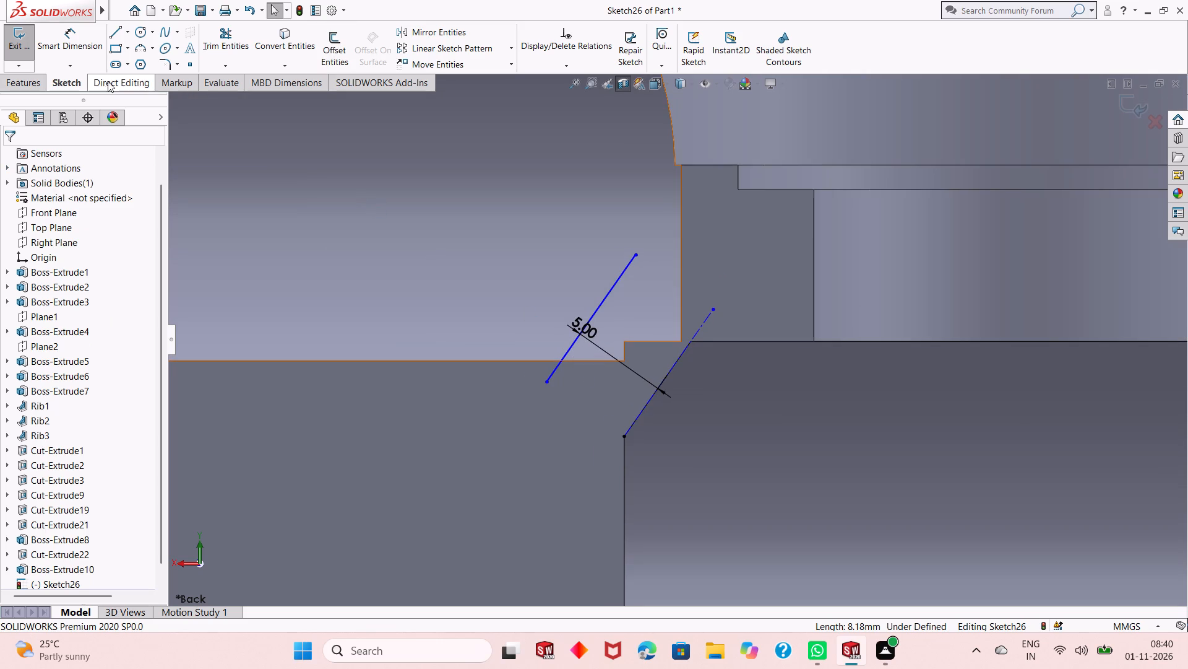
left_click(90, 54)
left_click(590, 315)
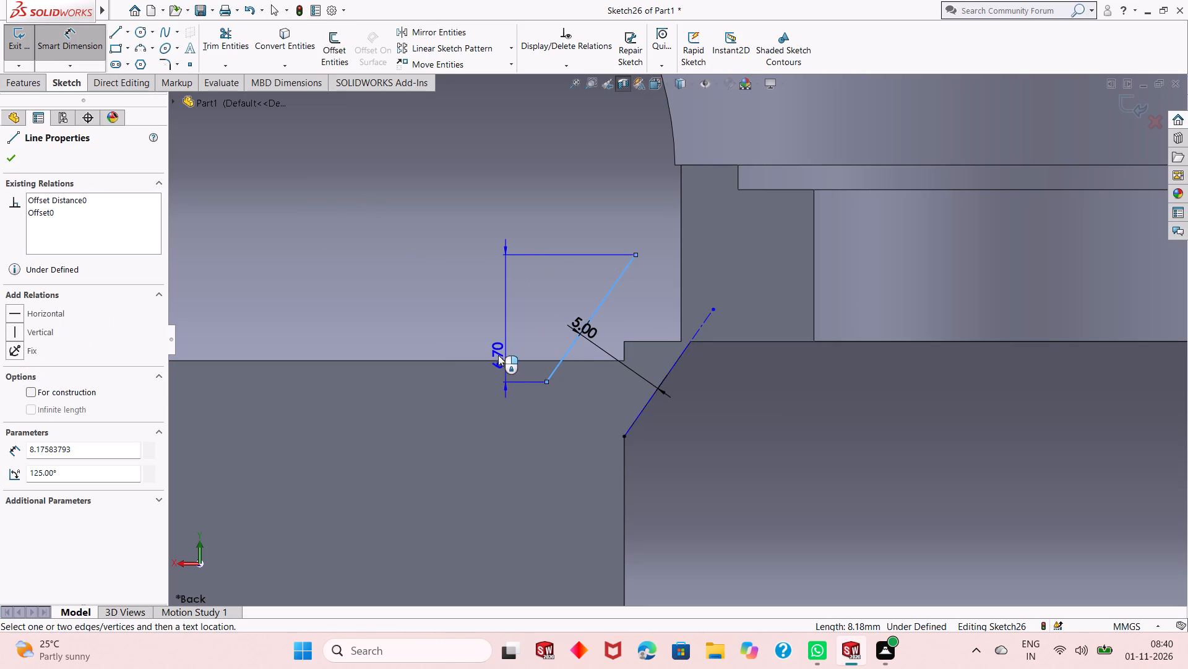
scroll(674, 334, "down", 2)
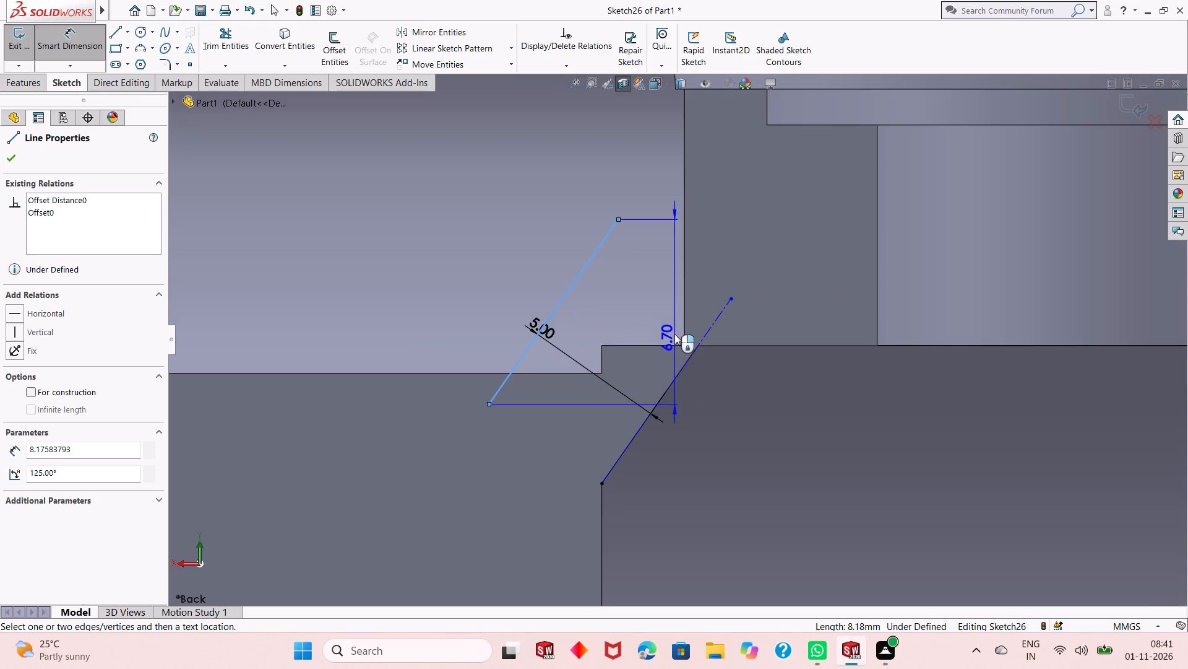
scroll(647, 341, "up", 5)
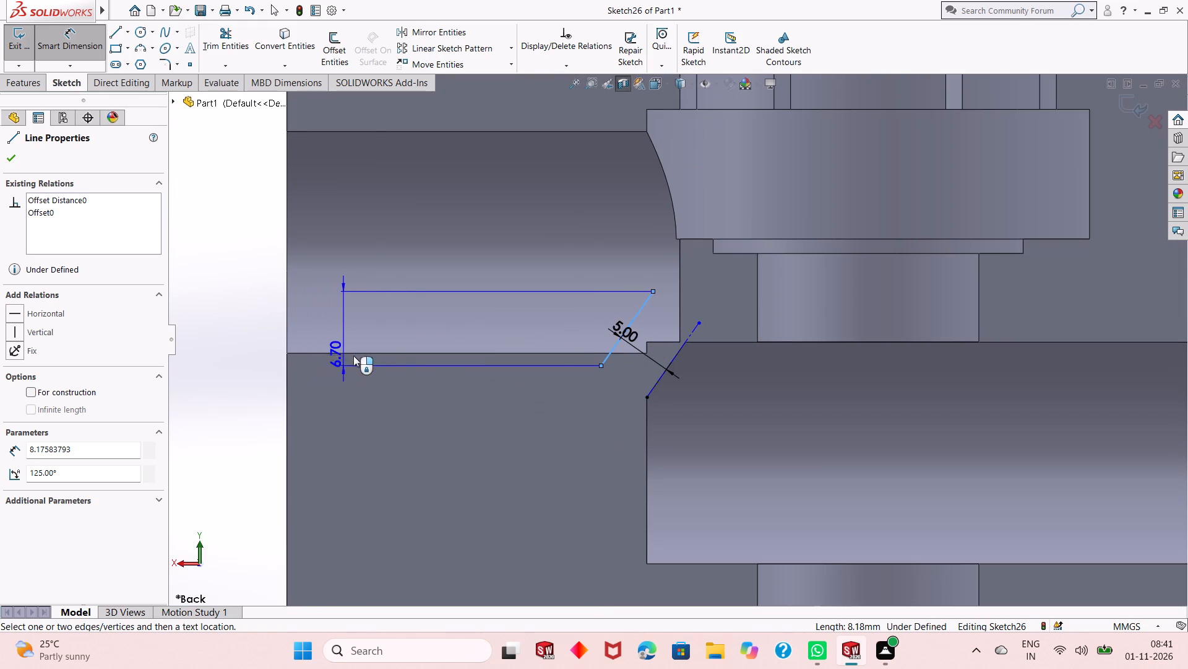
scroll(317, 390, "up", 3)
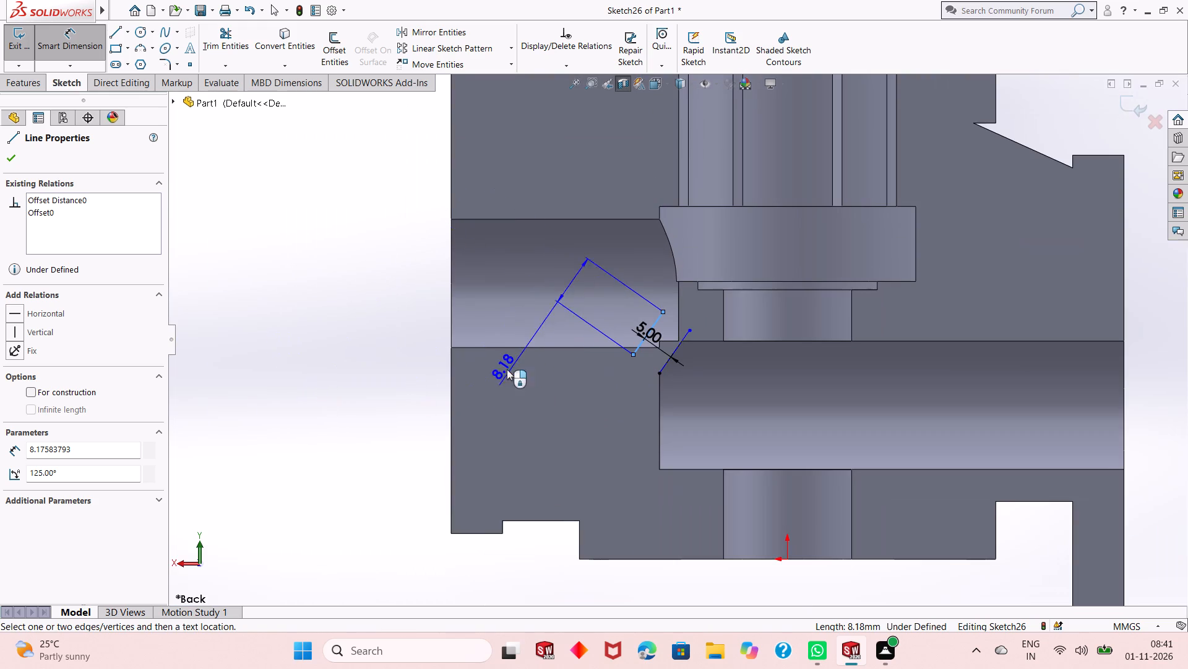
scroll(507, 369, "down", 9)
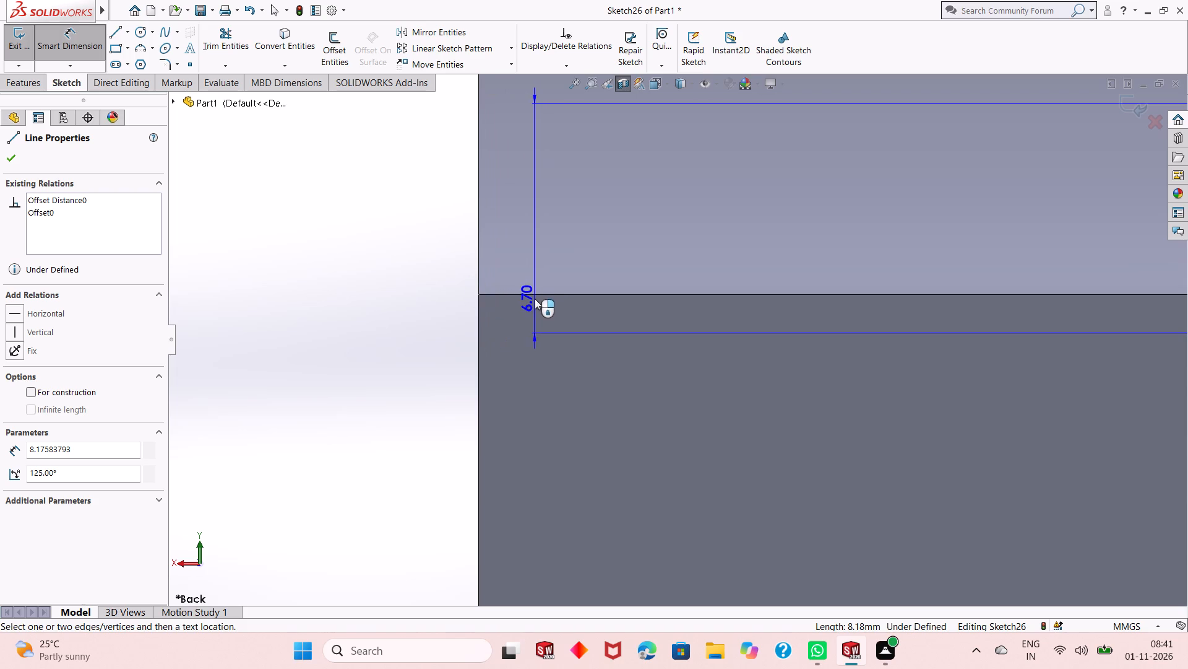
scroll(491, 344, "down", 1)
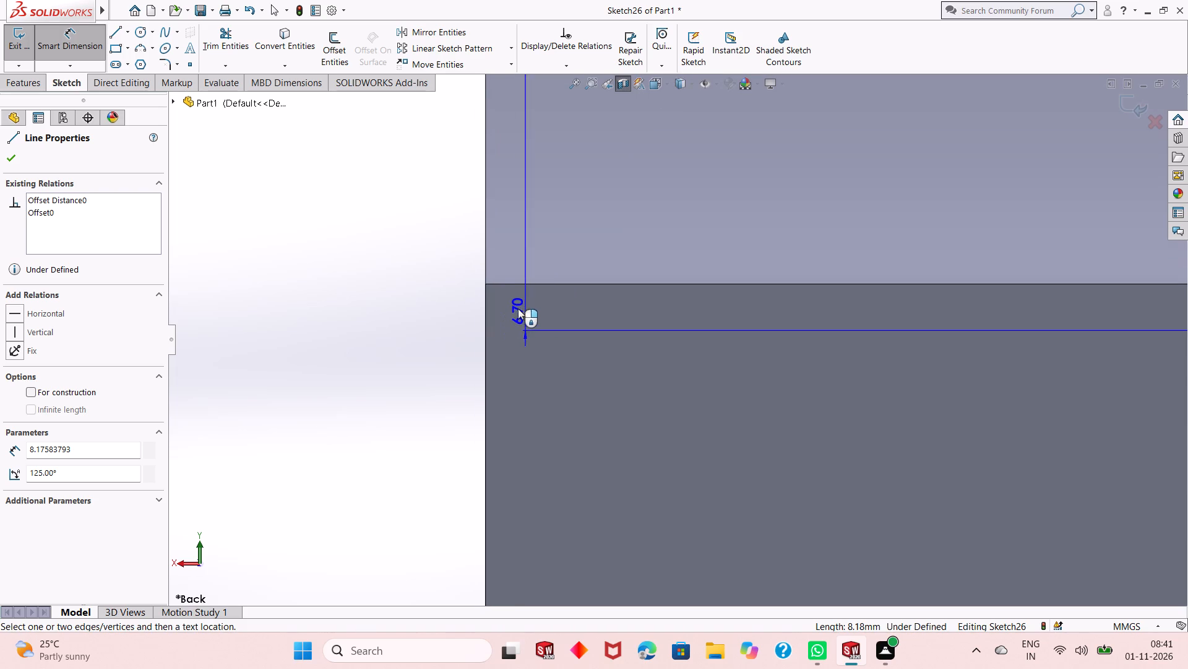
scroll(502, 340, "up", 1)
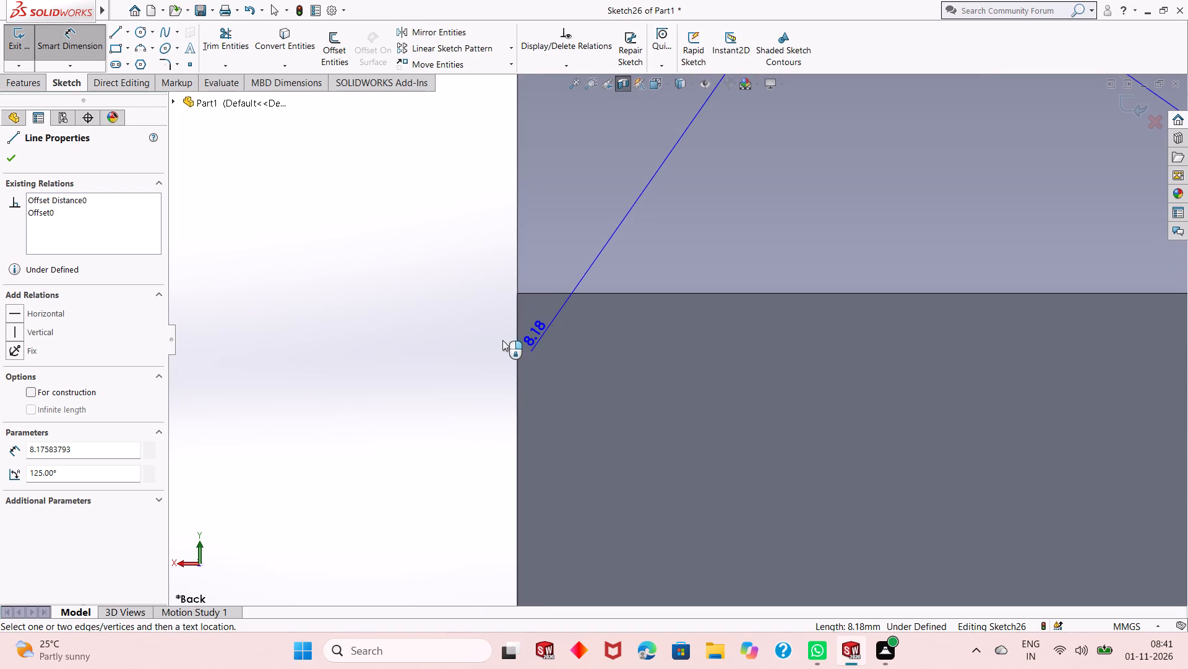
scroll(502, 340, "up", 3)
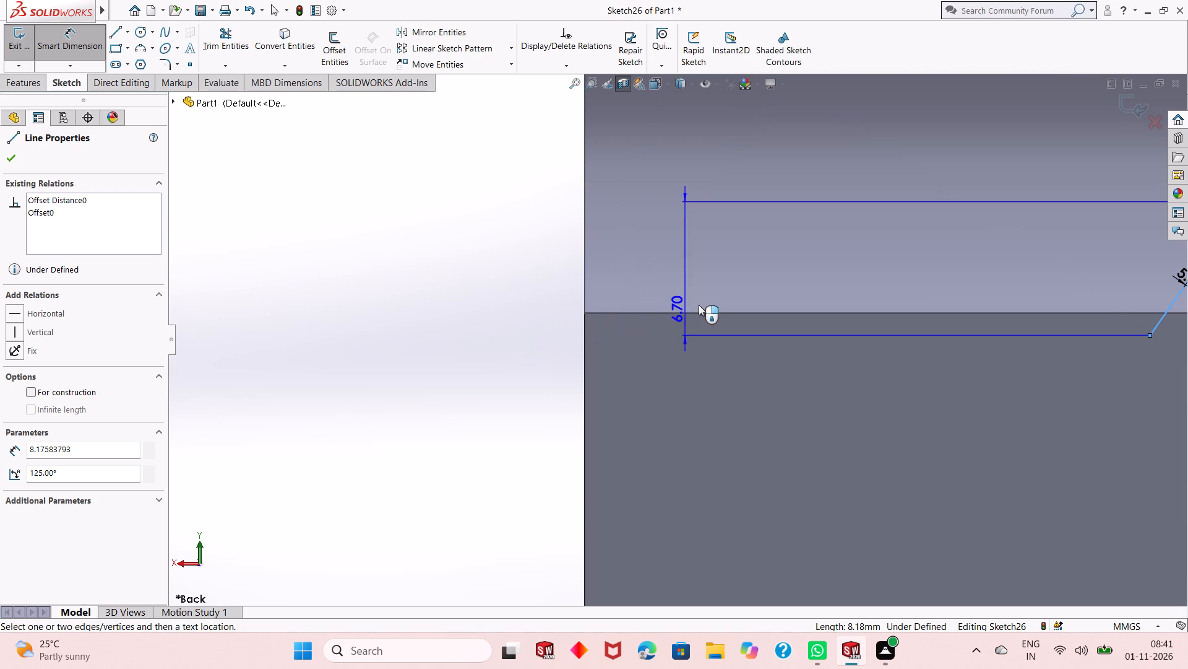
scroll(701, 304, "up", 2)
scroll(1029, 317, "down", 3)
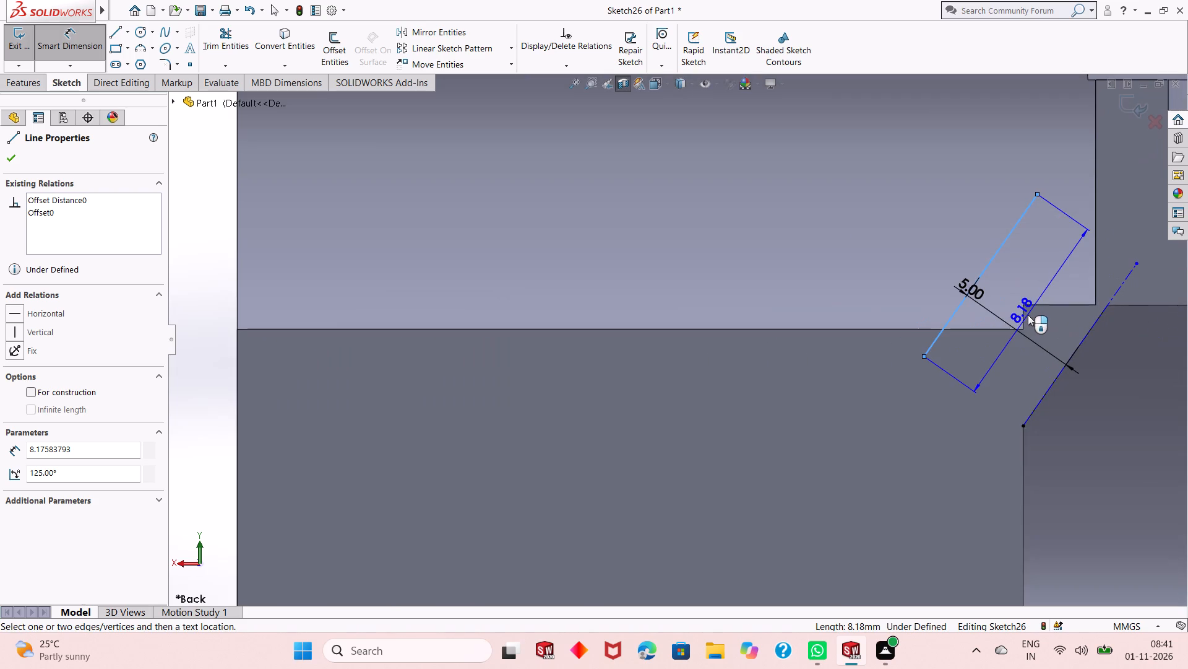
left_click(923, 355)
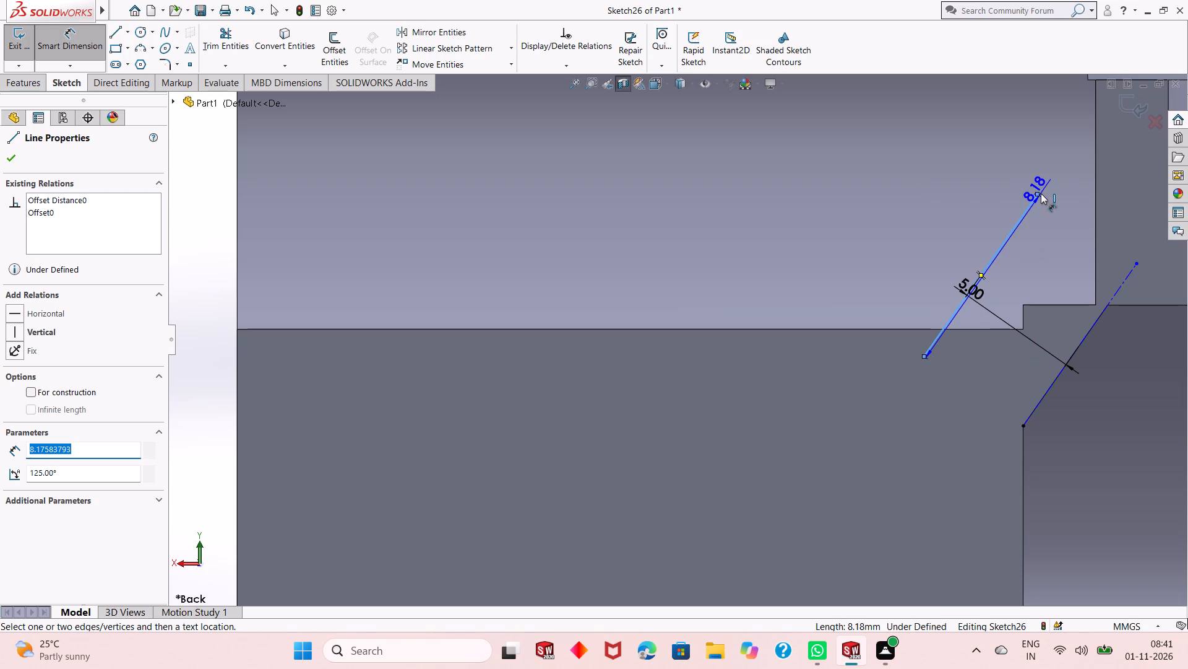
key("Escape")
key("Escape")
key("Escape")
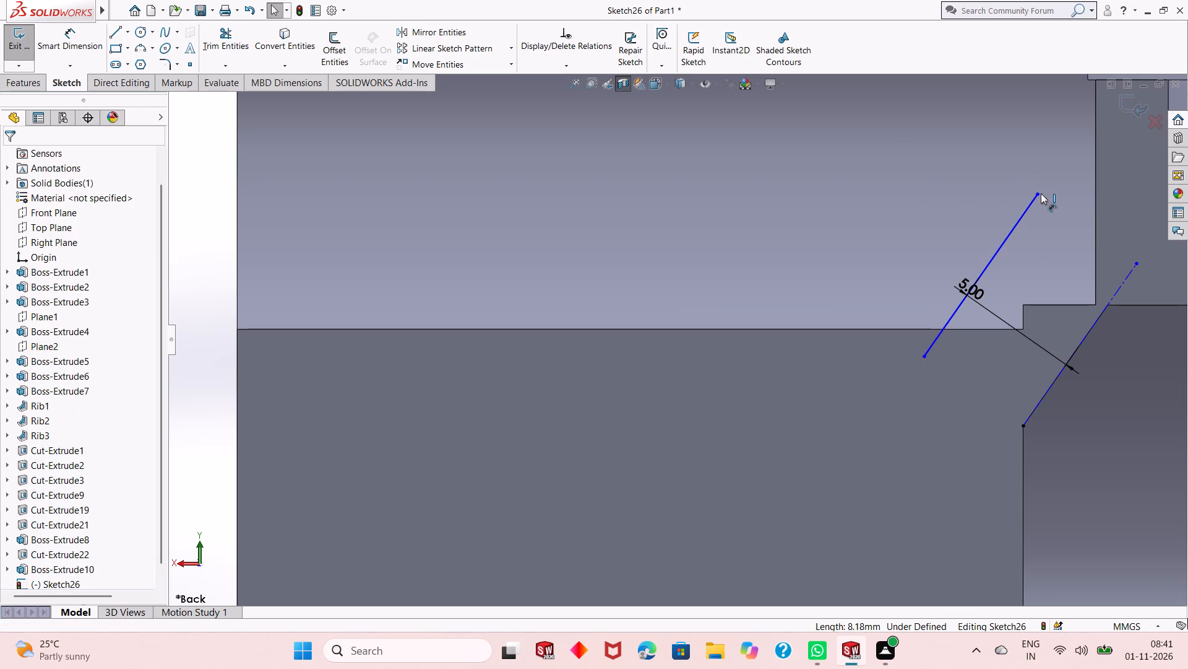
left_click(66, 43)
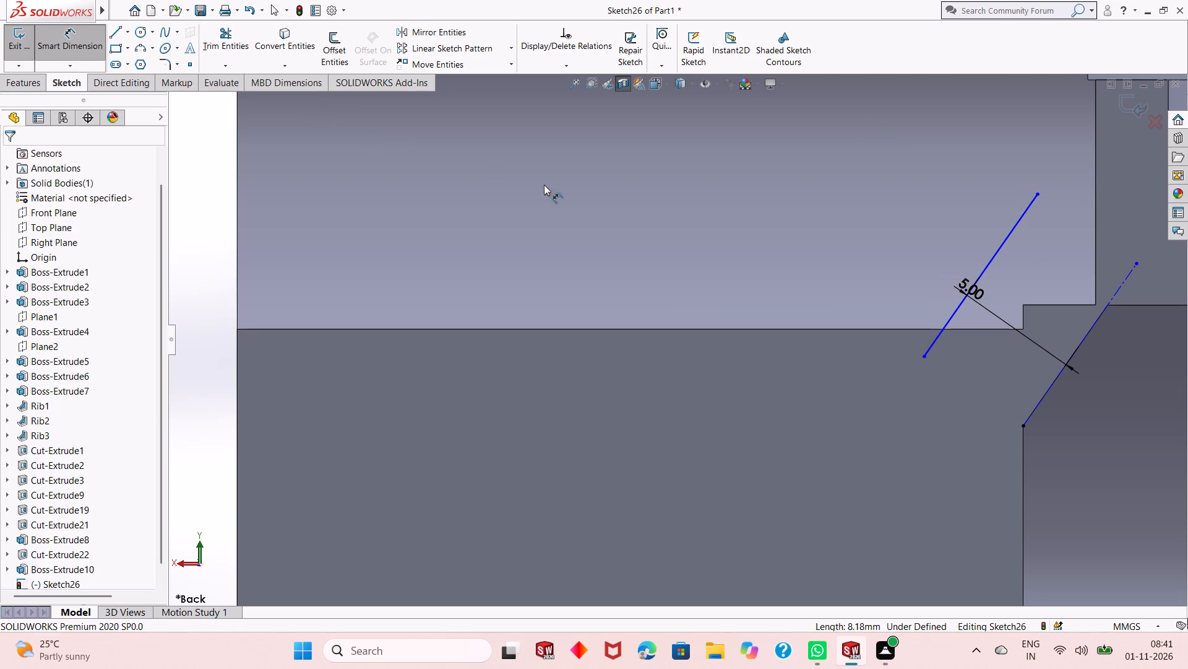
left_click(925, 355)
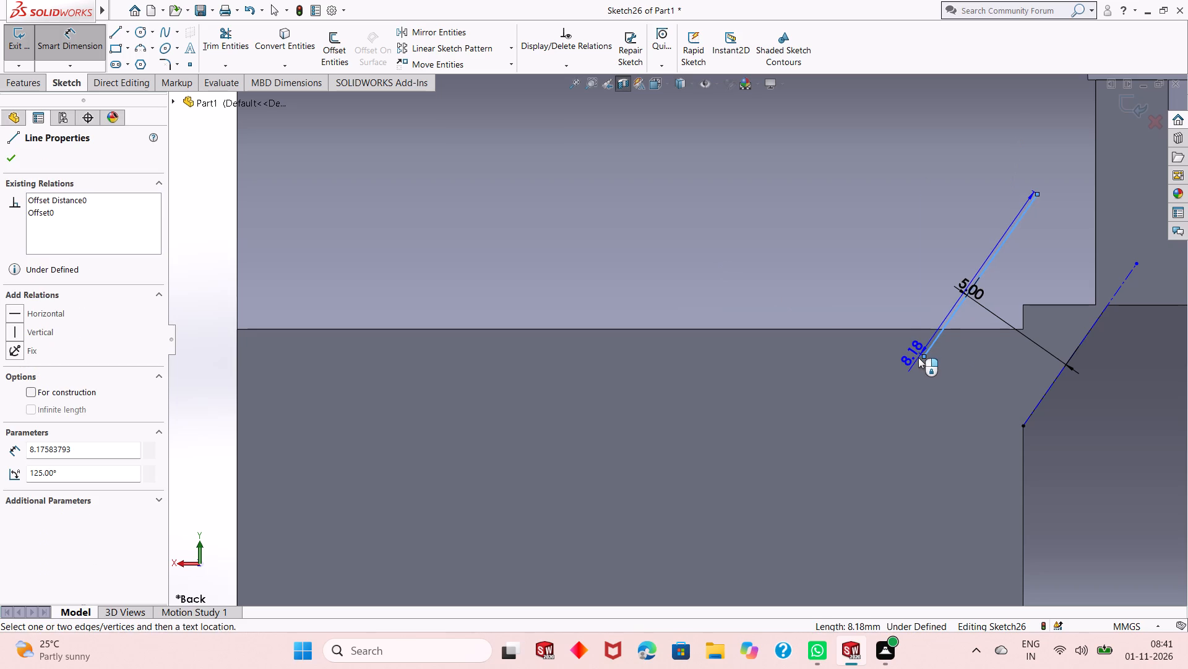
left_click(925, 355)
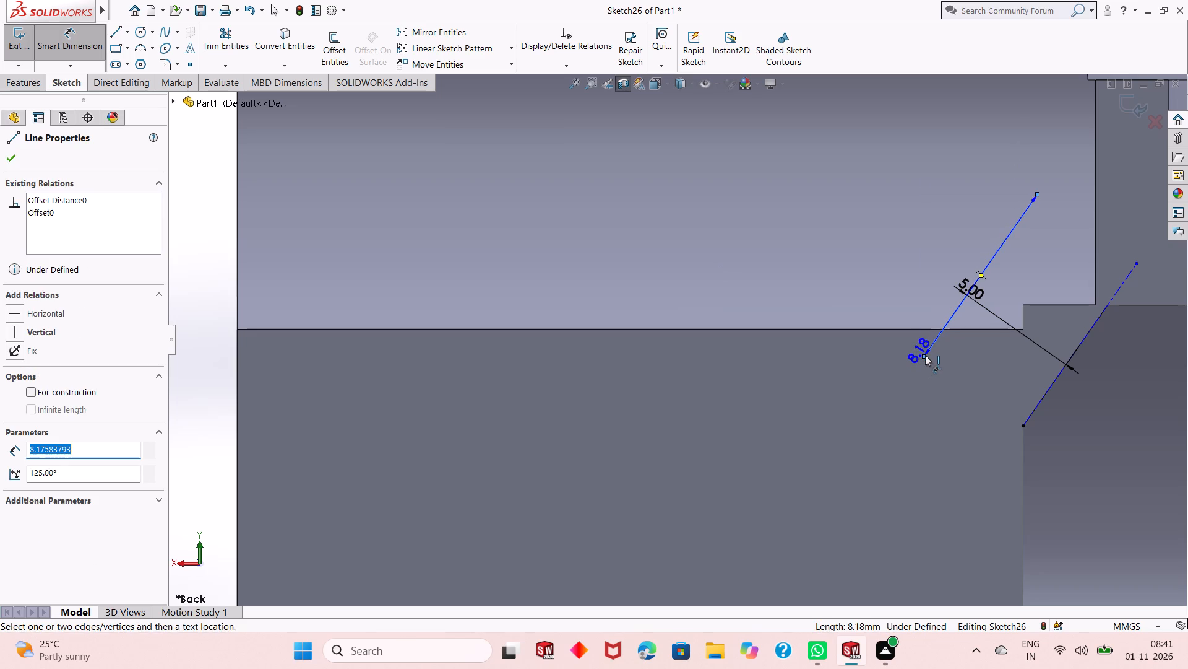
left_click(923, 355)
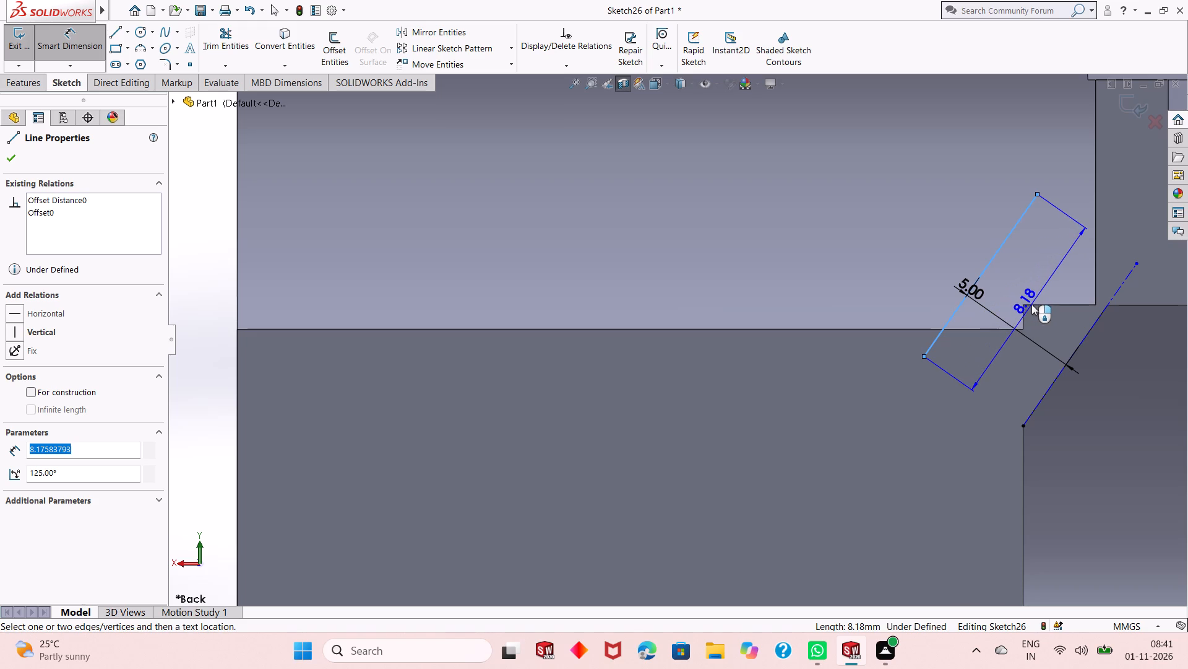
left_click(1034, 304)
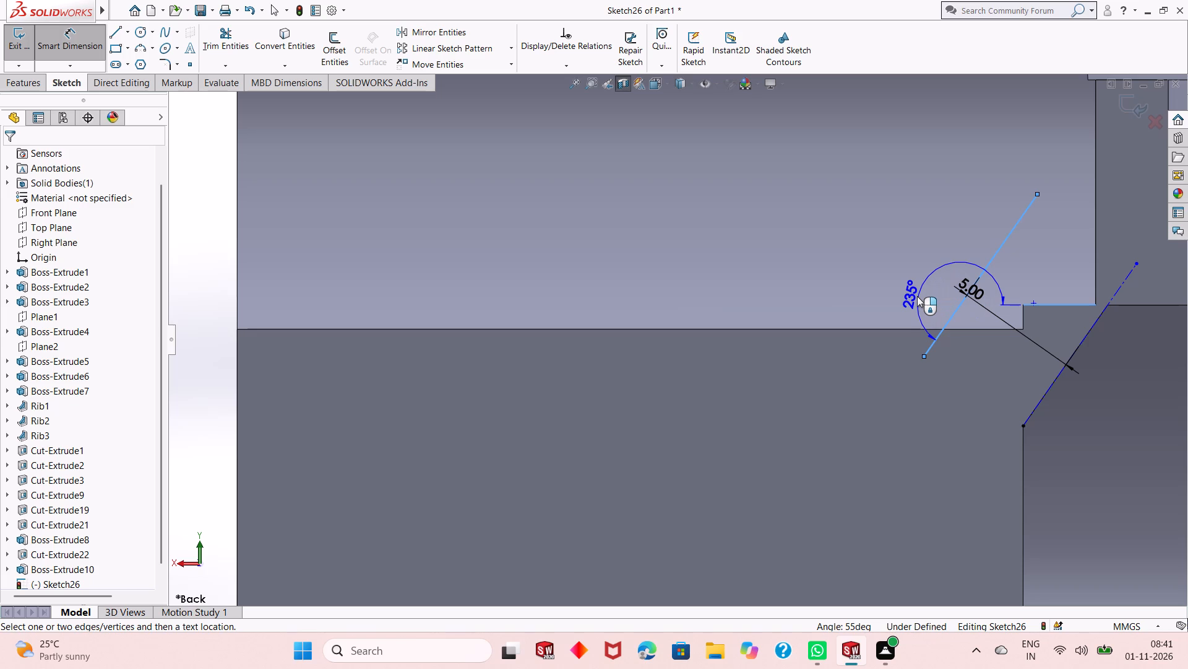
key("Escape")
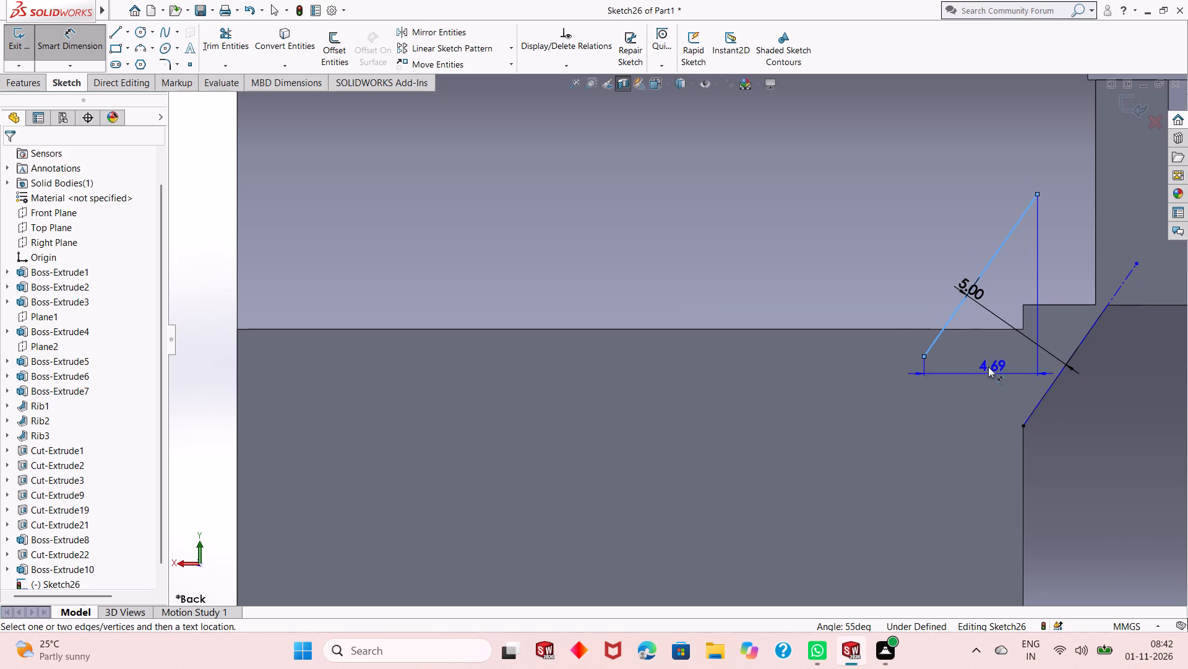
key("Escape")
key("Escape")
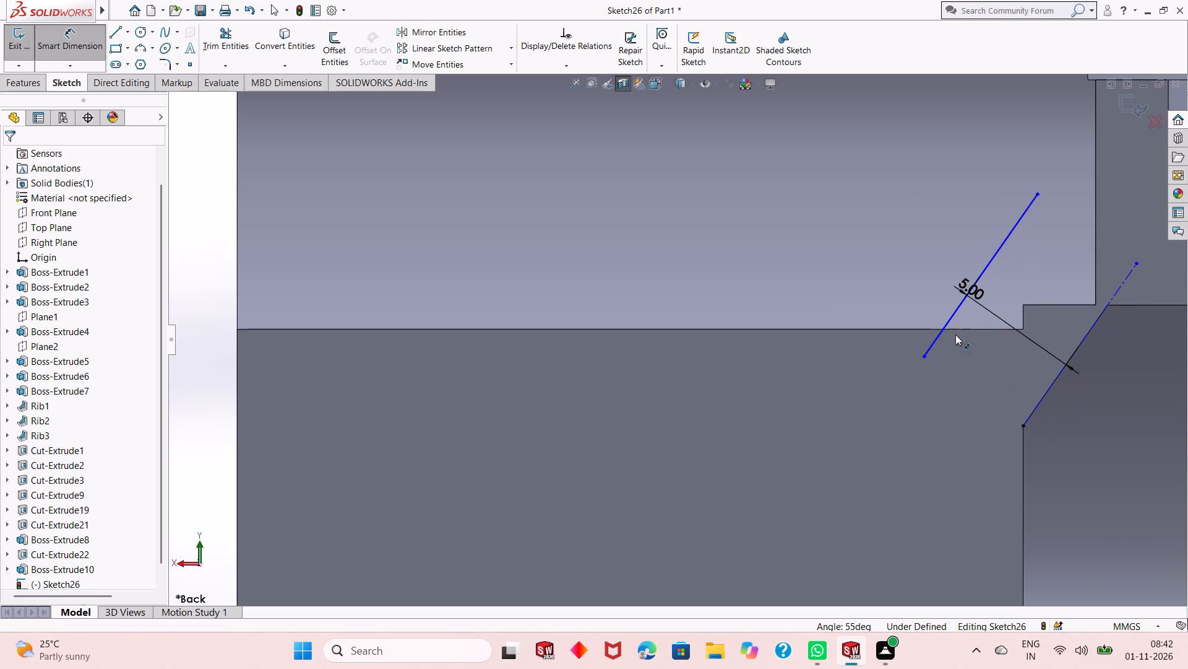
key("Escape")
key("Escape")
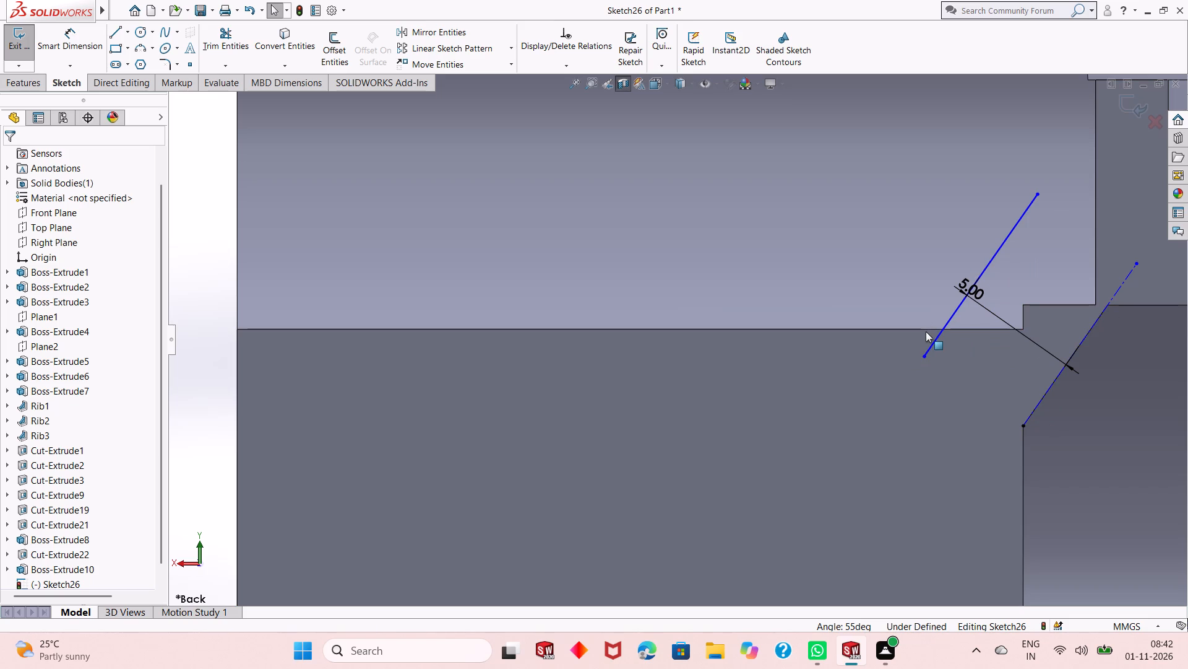
Sketch a horizontal centerline about 9.7 mm long from the step's lower corner along the upper bore's lower edge.
left_click(80, 45)
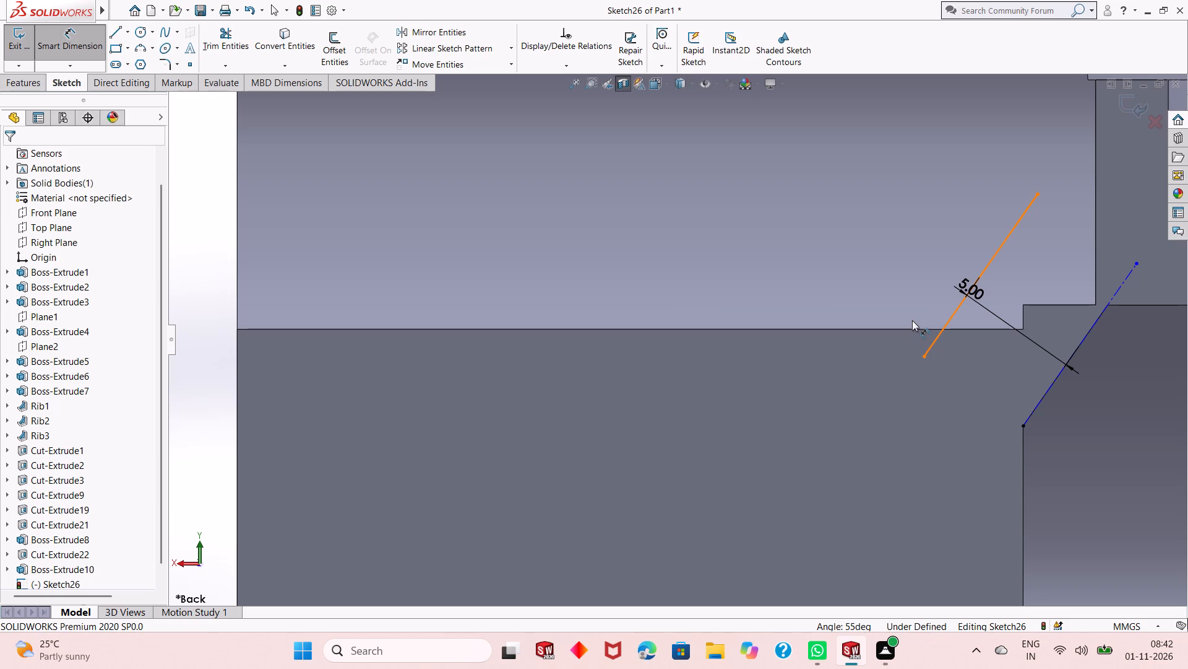
left_click(129, 30)
left_click(133, 60)
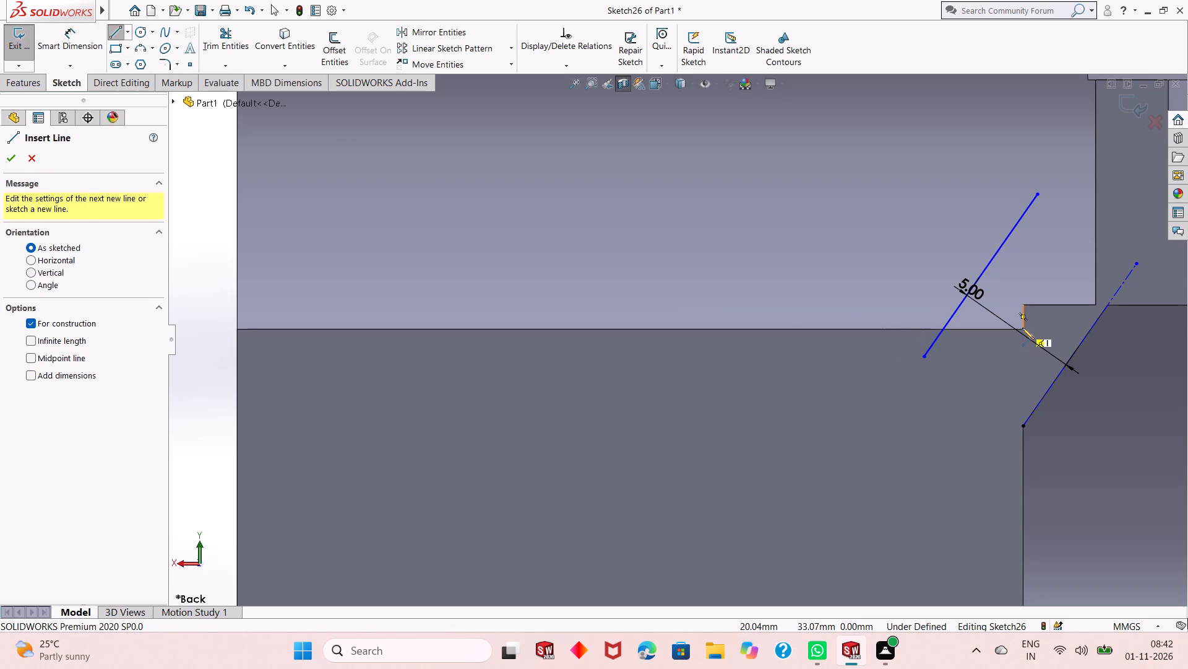
left_click(1022, 328)
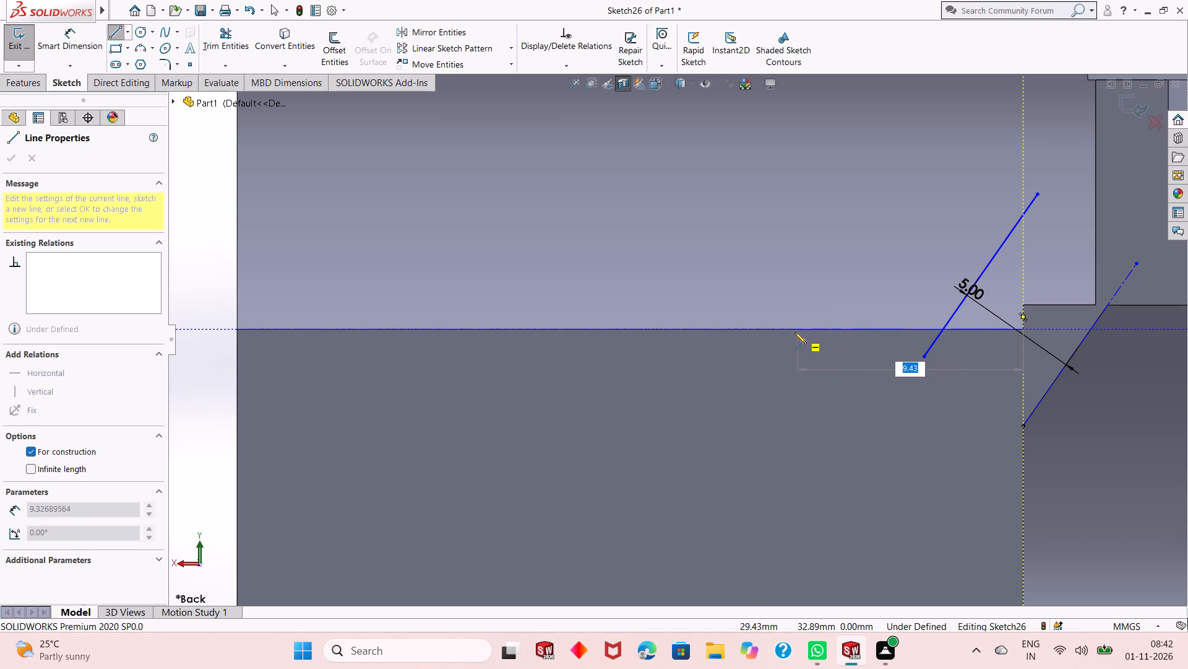
left_click(788, 331)
right_click(788, 331)
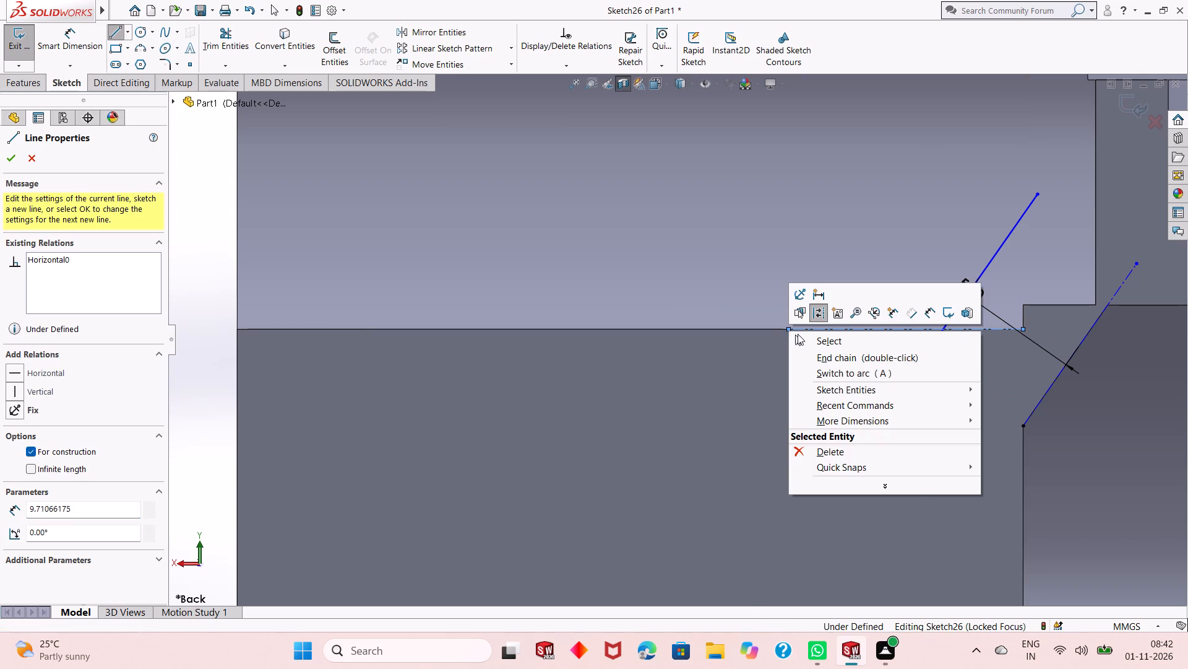
left_click(799, 336)
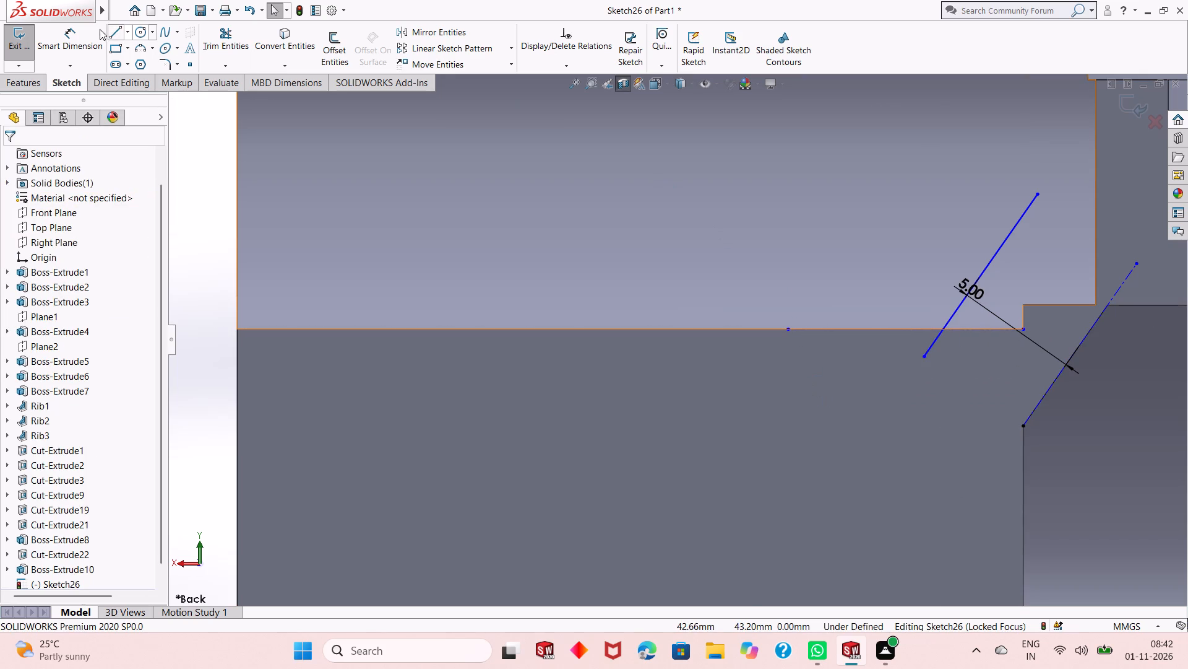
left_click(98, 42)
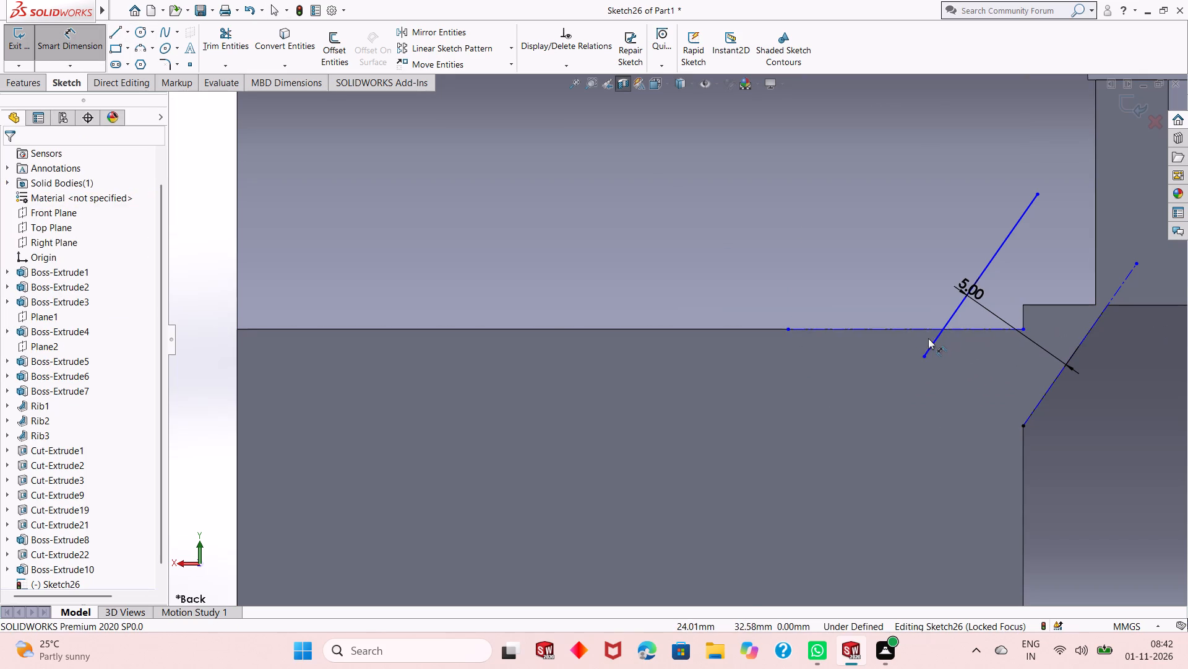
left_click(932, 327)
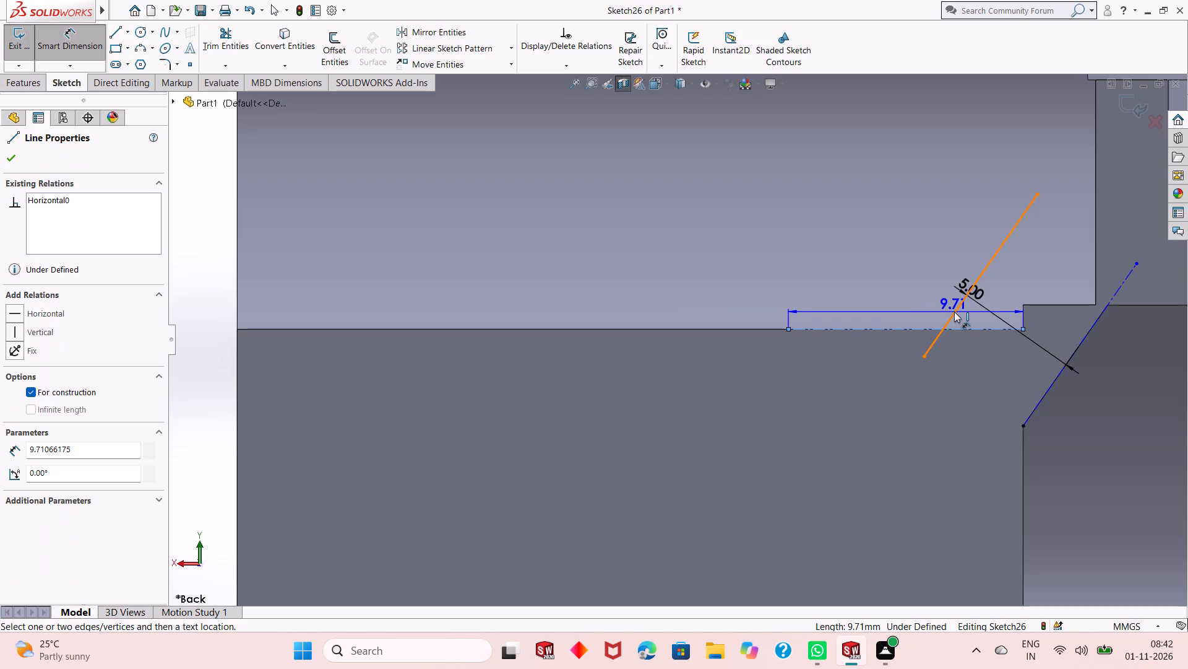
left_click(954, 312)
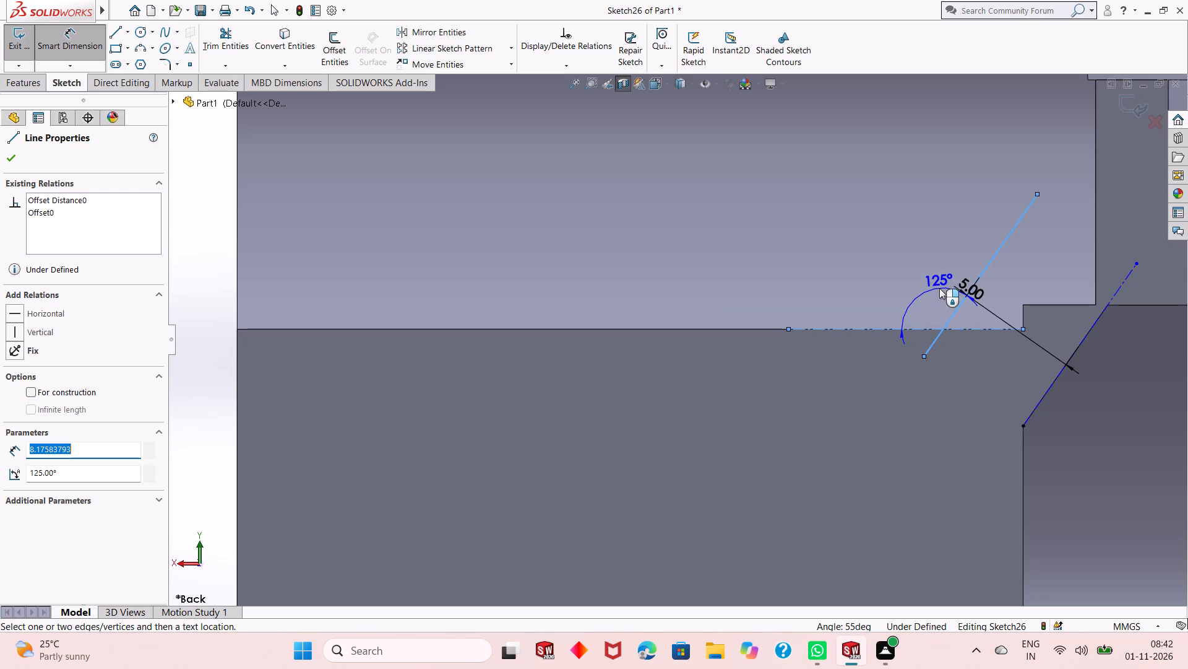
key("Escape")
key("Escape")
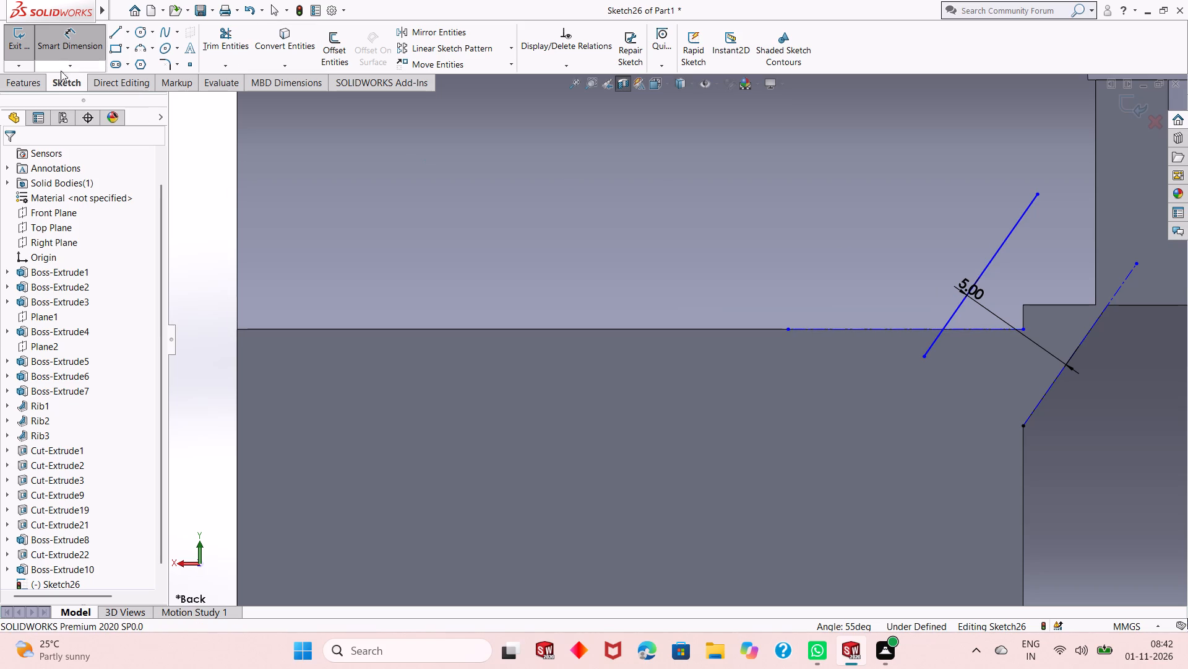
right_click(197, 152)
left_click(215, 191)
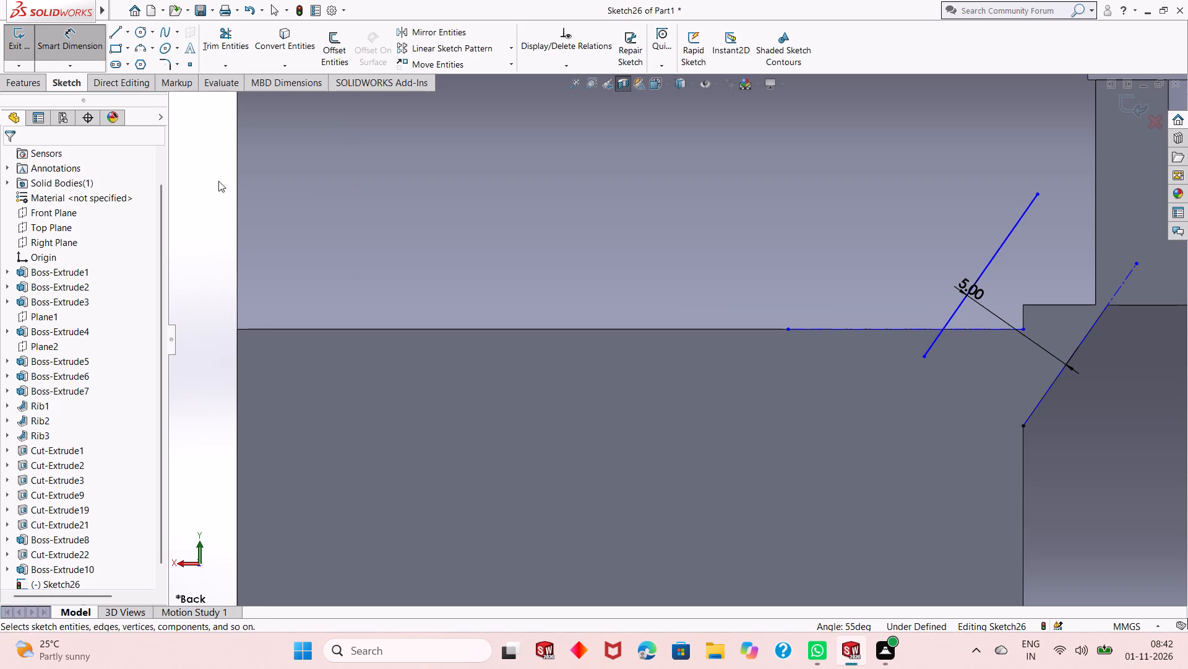
Trim the lower end of the offset slanted line back to the horizontal centerline.
left_click(218, 53)
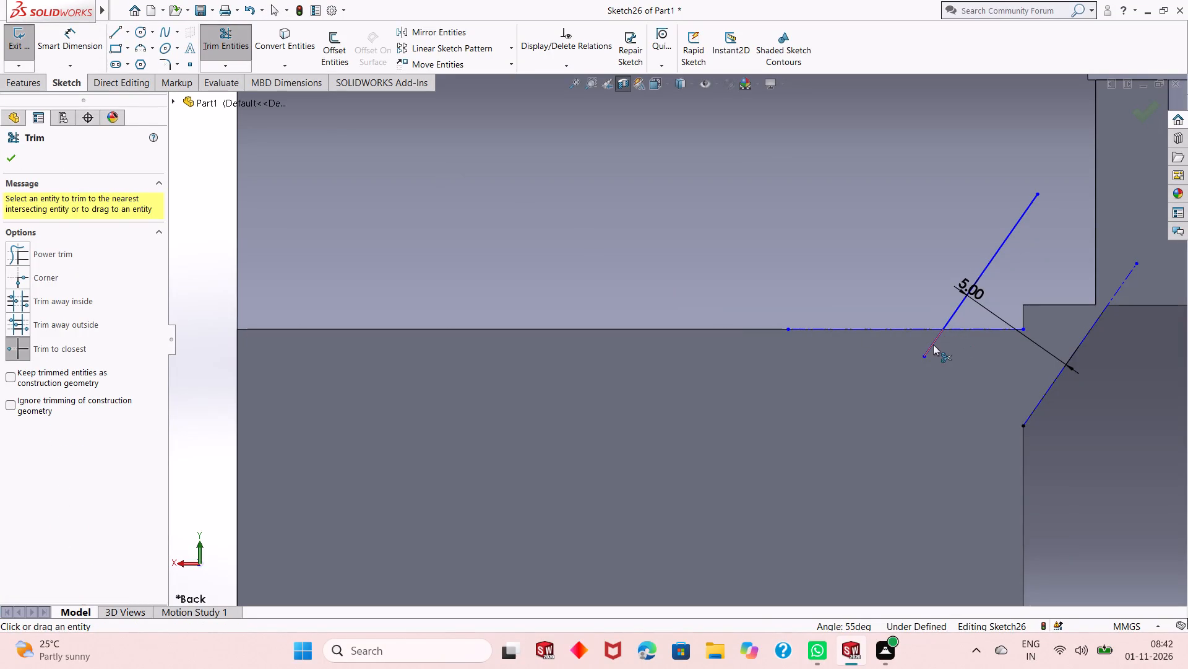
left_click(930, 346)
left_click(8, 153)
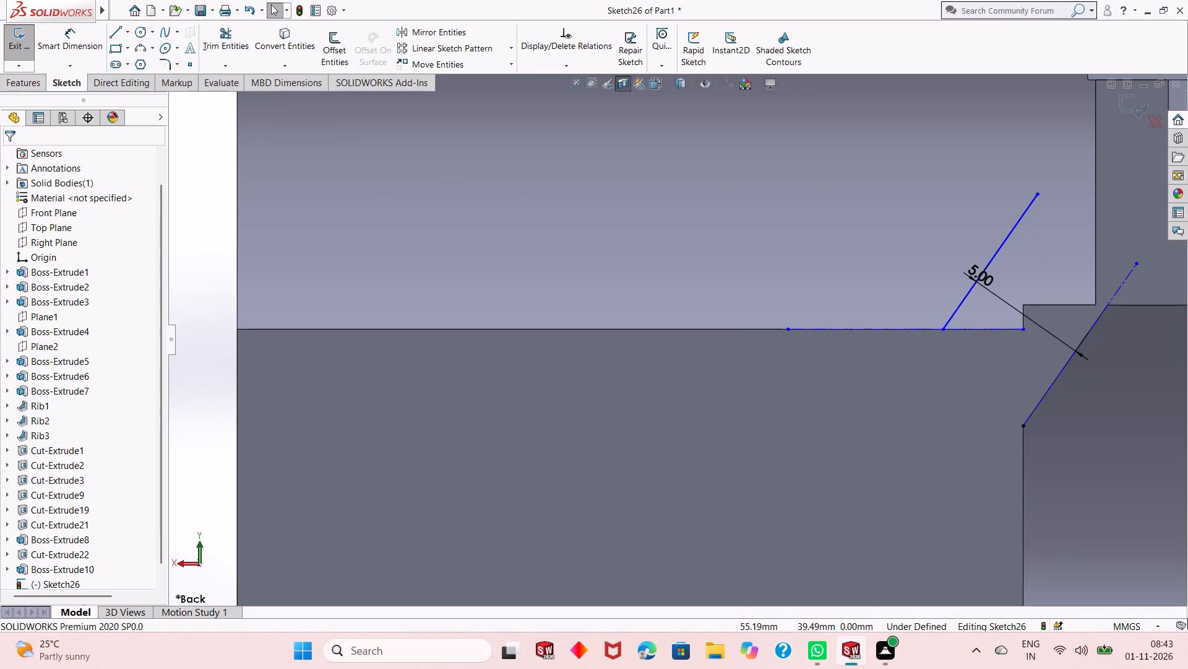
Dimension the angle between the offset slanted line and the vertical through its lower endpoint as 35°.
left_click(64, 40)
left_click(966, 300)
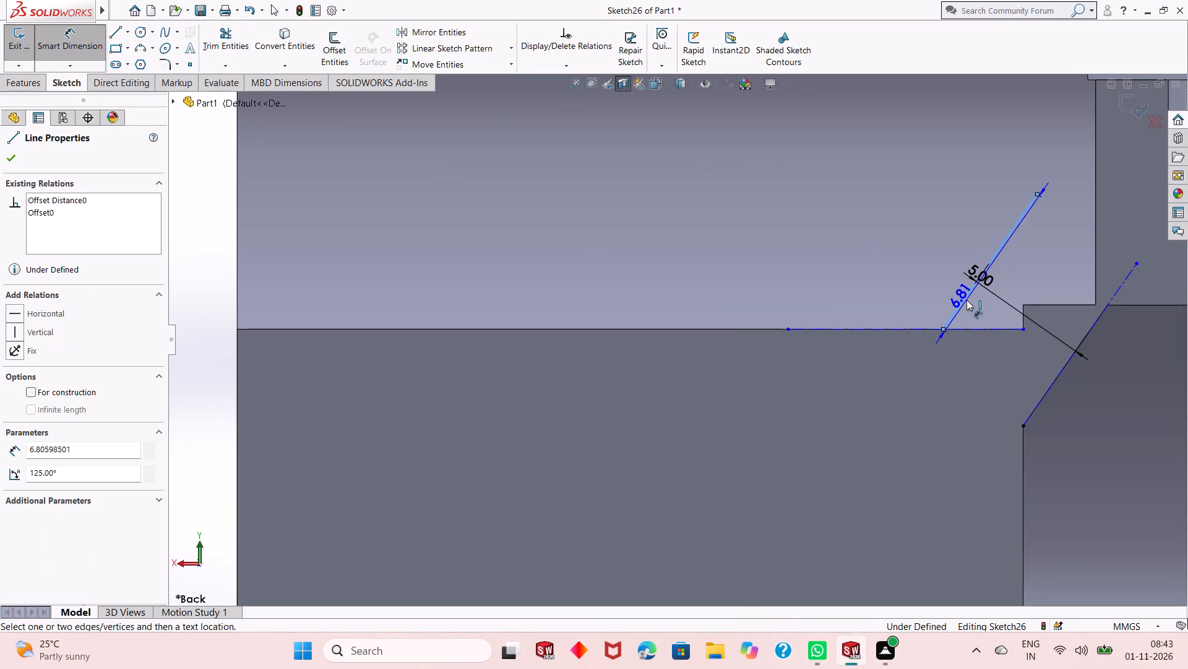
left_click(942, 328)
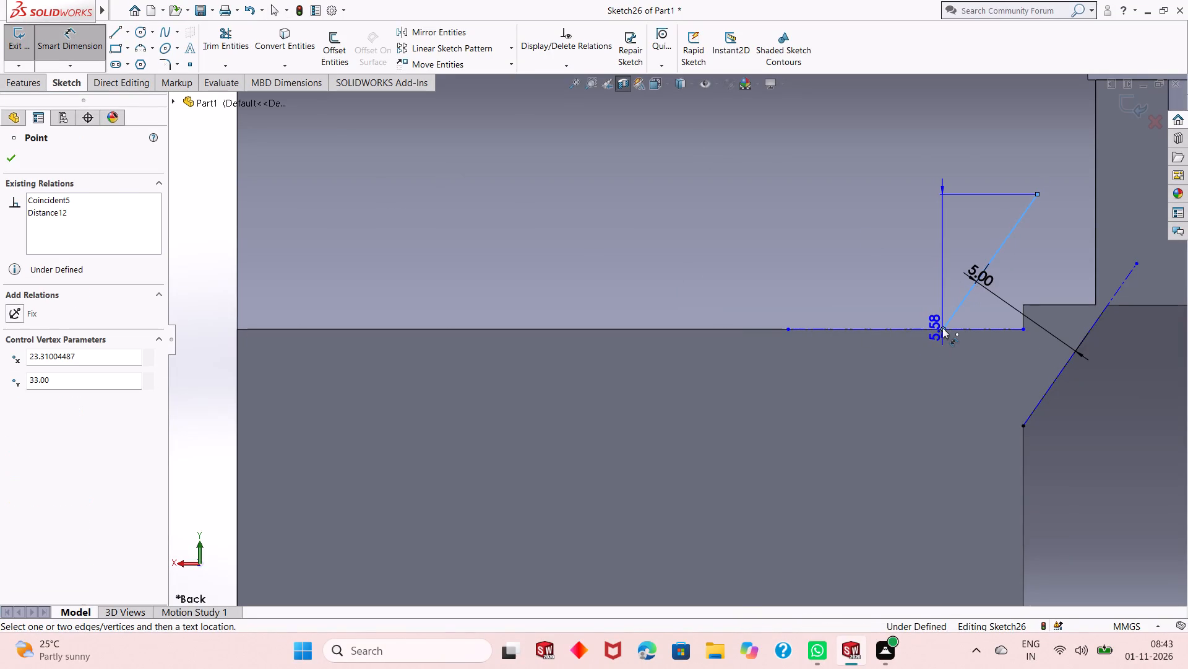
left_click(944, 294)
left_click(965, 247)
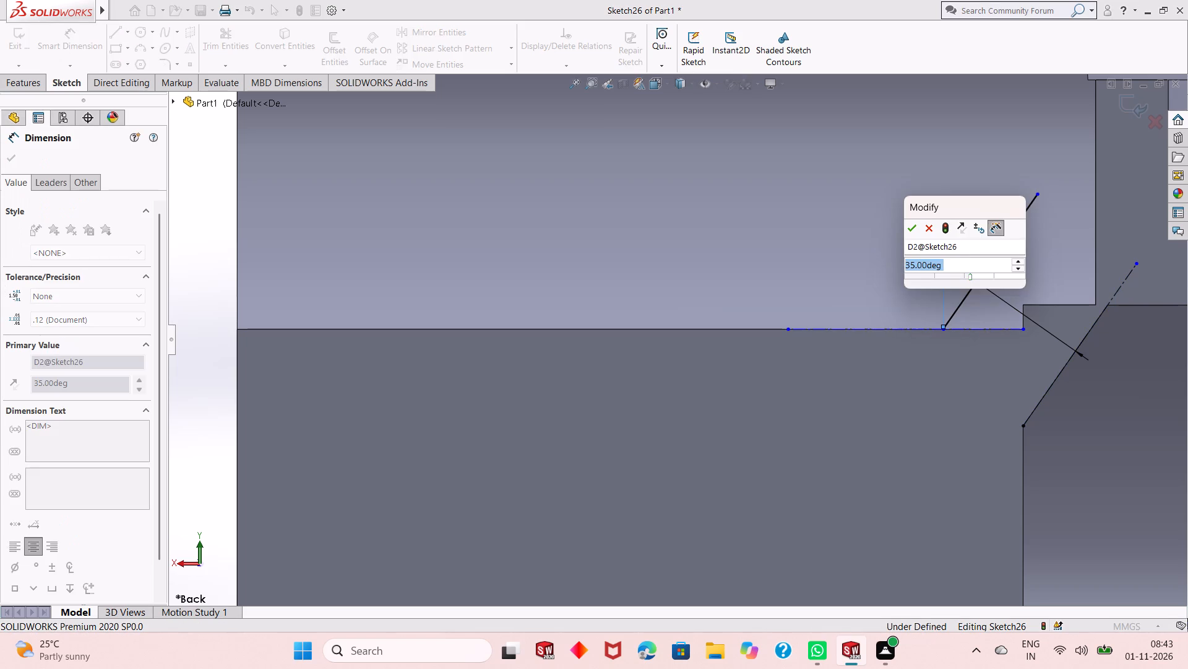
type("35")
key("Return")
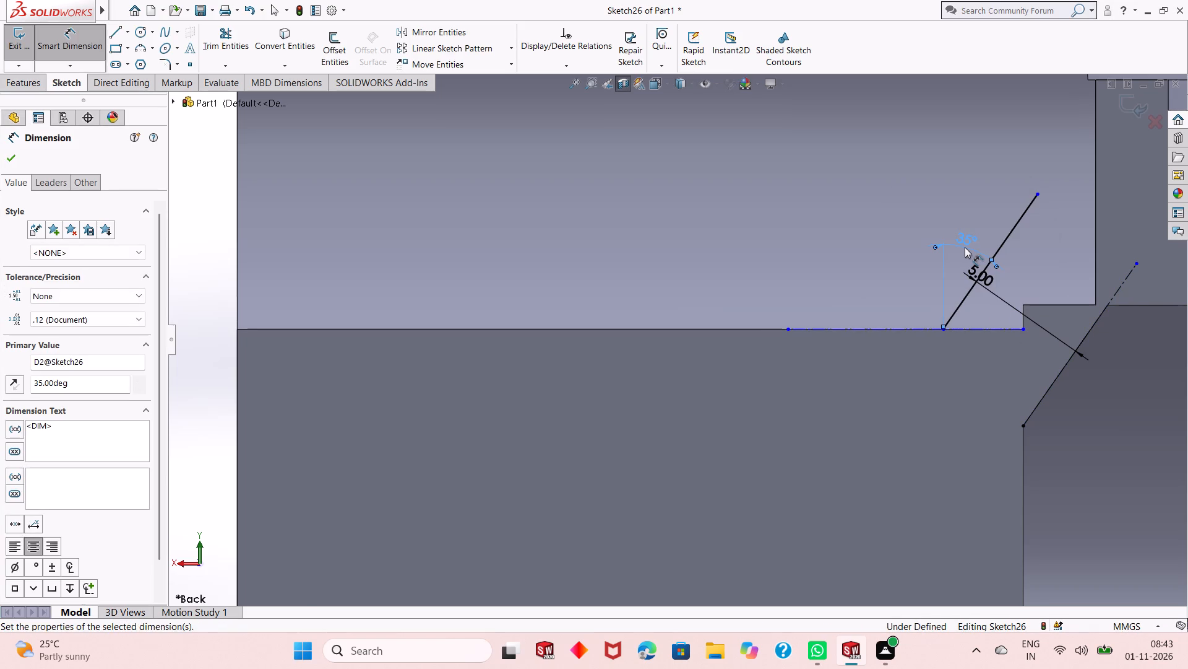
Dimension the horizontal distance from the housing's outer vertical edge to the offset line's lower endpoint as 28 mm.
scroll(999, 299, "up", 1)
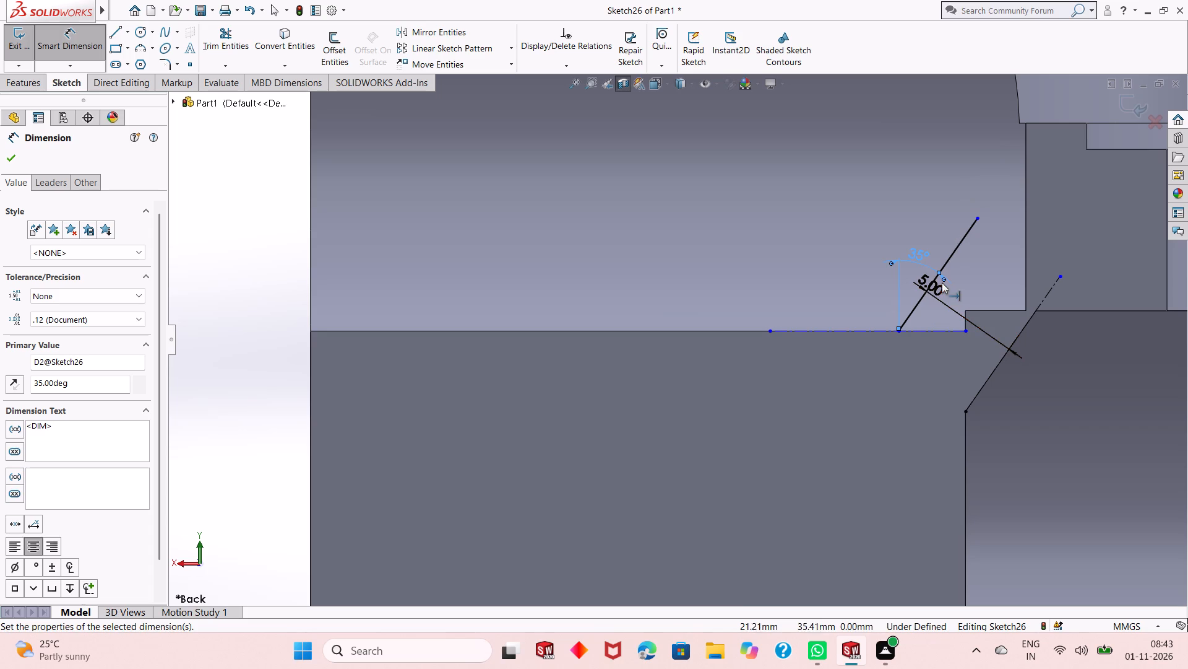
scroll(943, 266, "up", 1)
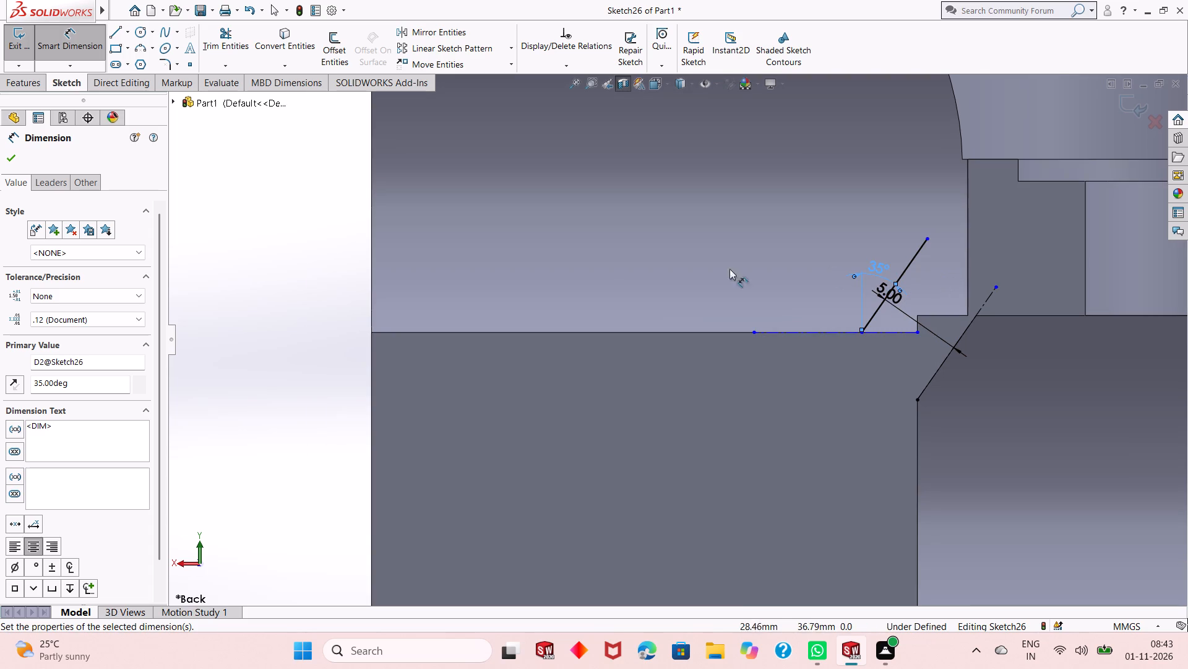
left_click(372, 310)
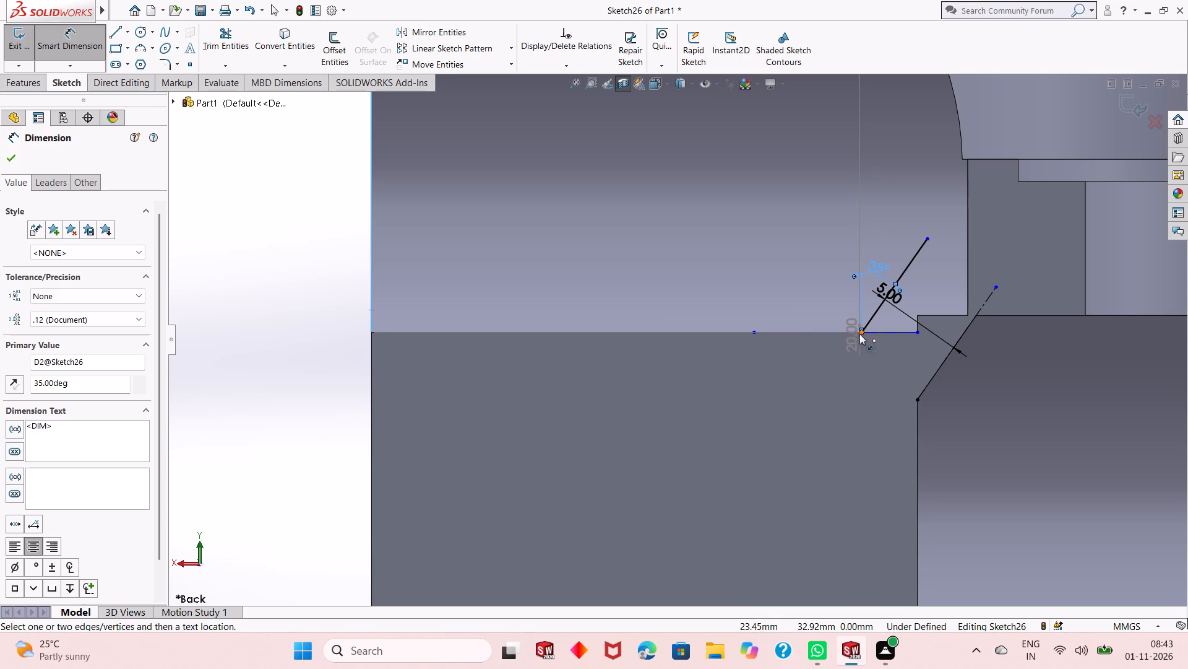
left_click(860, 334)
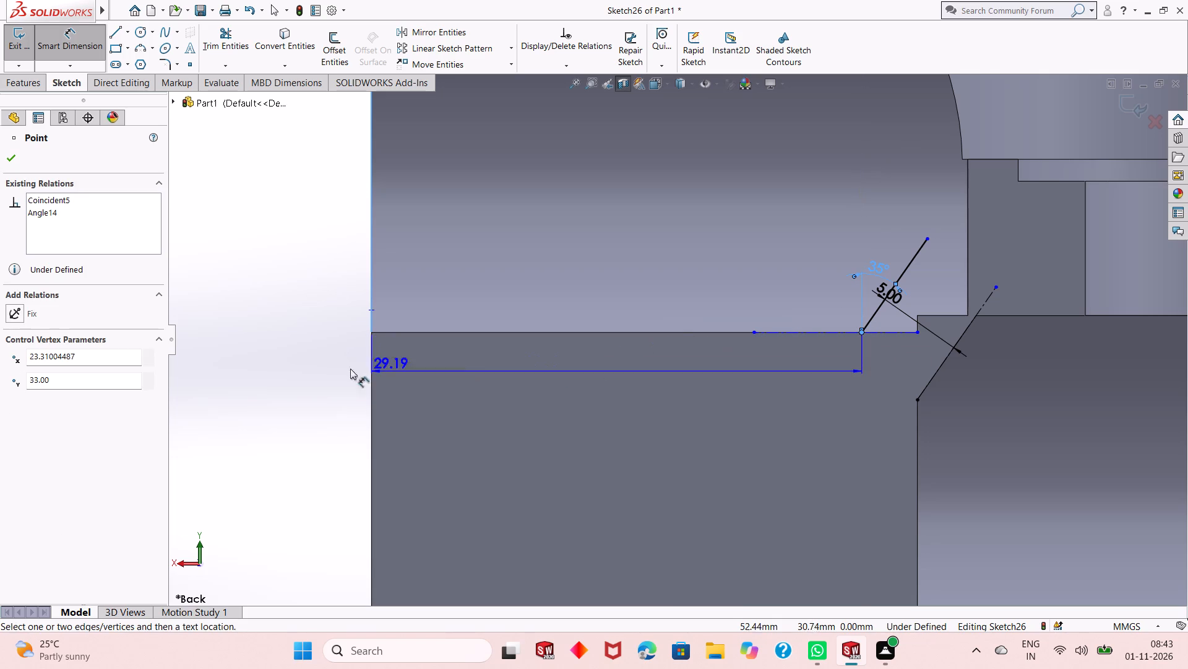
left_click(308, 369)
type("28")
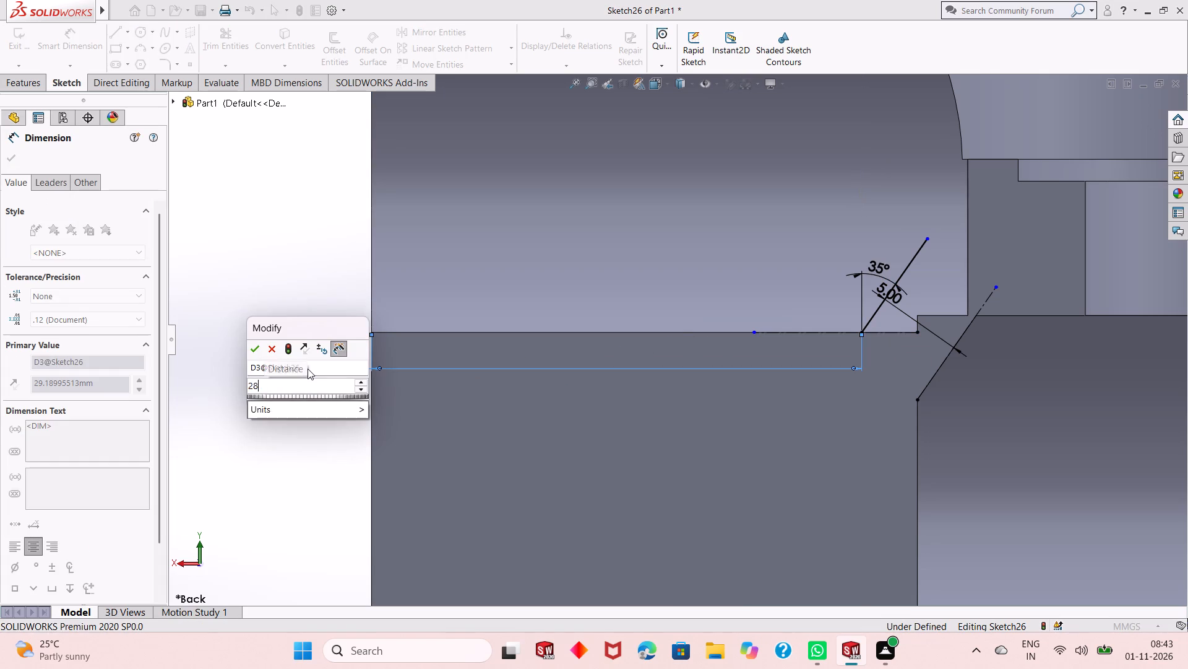
key("Return")
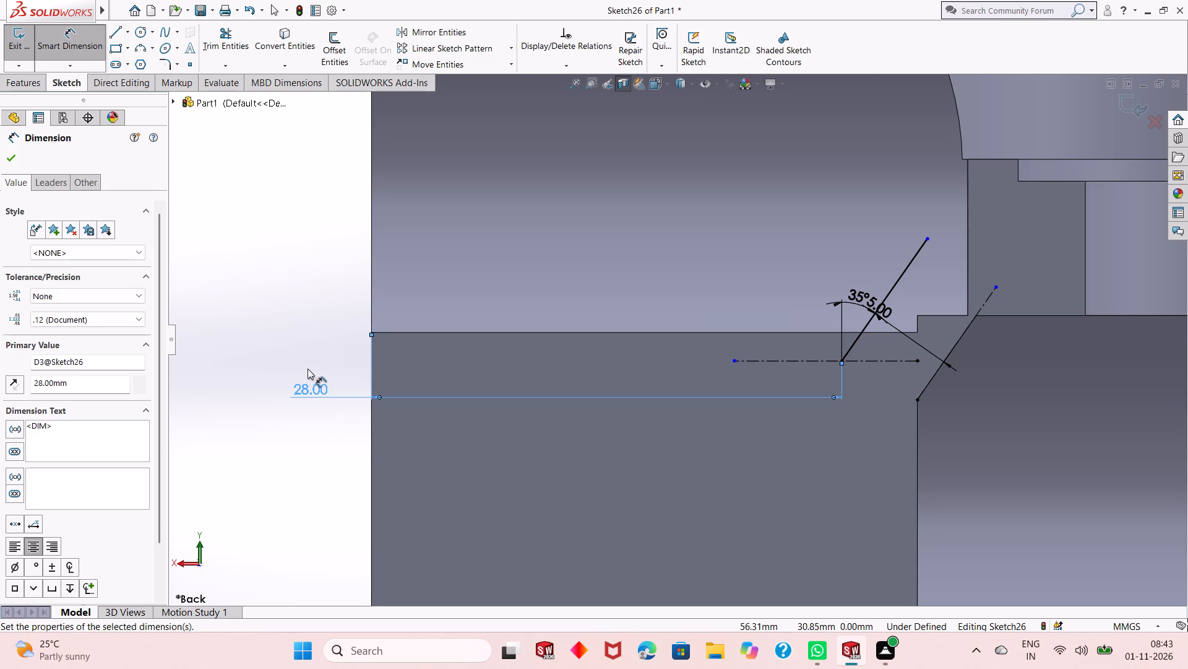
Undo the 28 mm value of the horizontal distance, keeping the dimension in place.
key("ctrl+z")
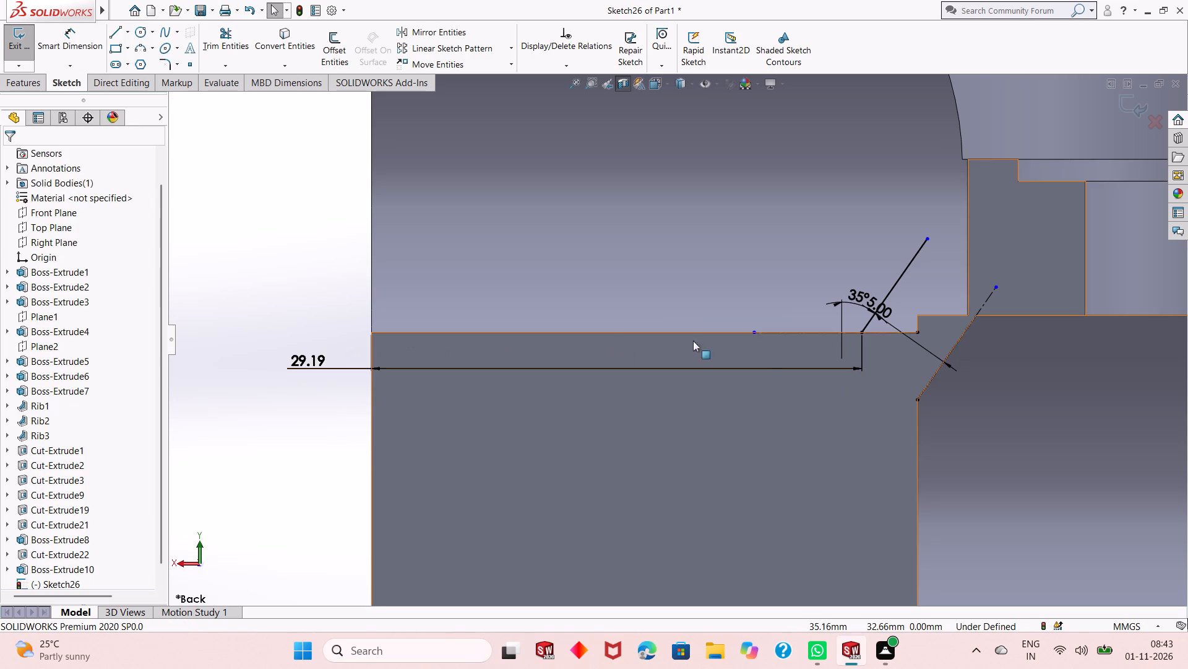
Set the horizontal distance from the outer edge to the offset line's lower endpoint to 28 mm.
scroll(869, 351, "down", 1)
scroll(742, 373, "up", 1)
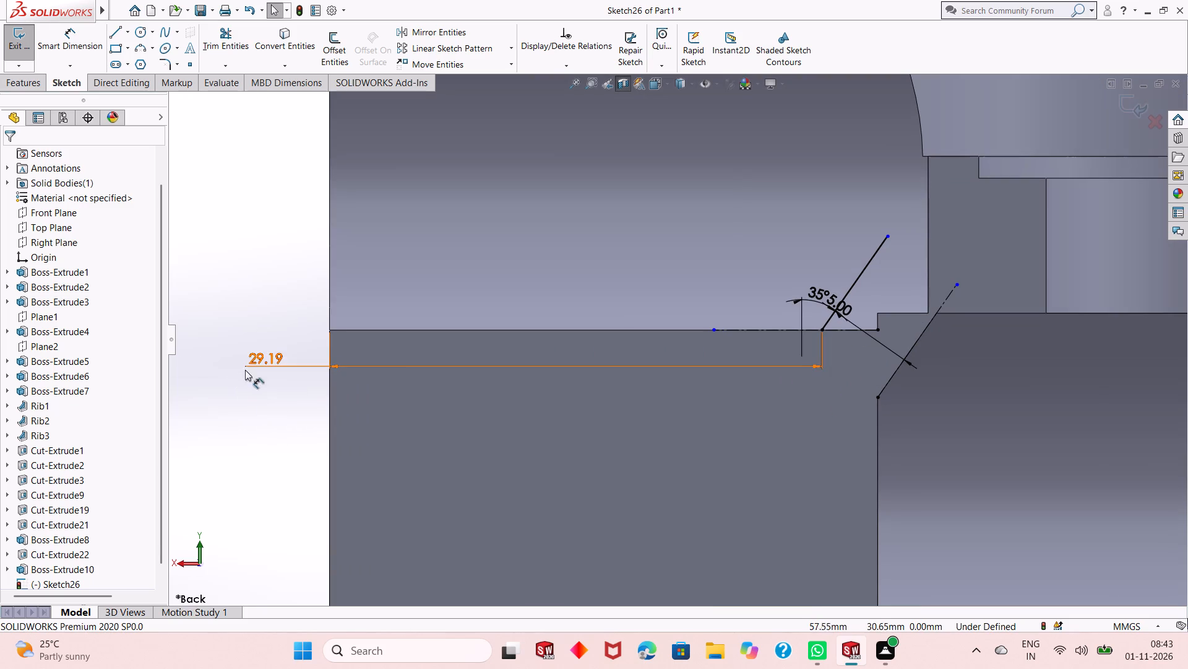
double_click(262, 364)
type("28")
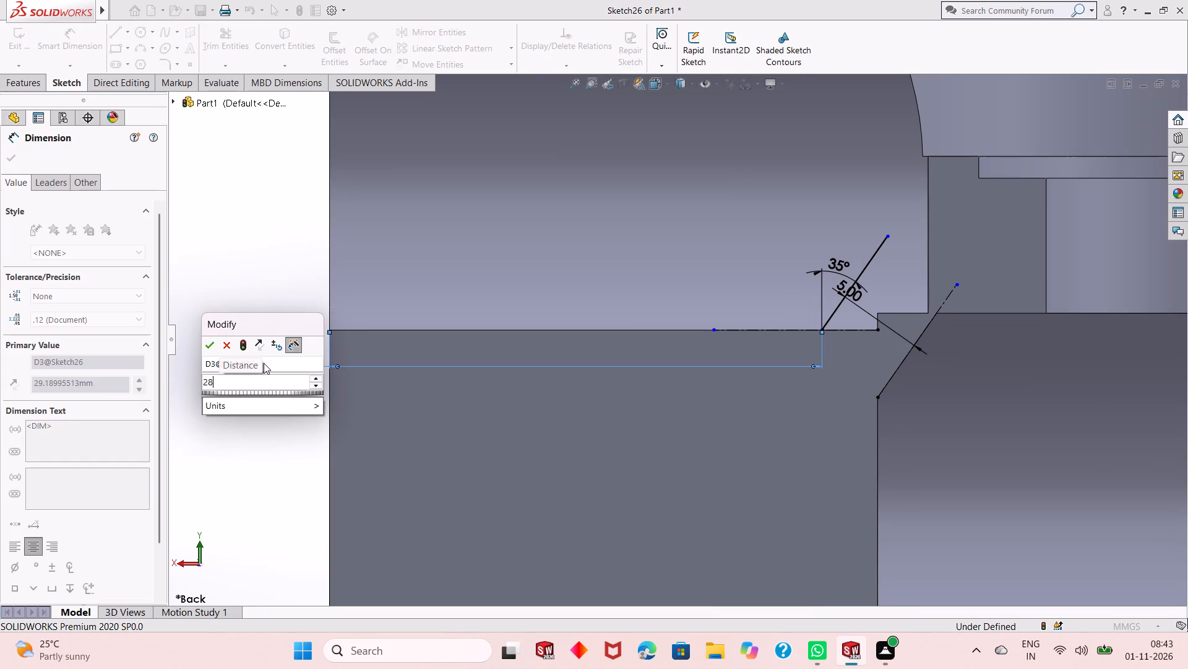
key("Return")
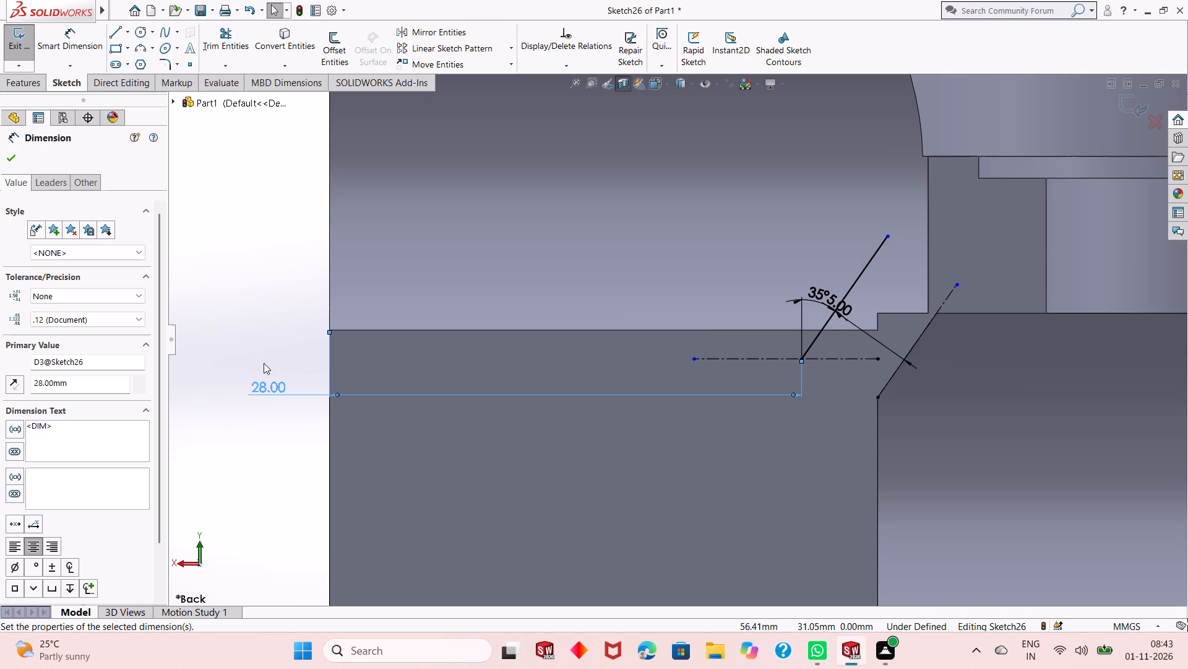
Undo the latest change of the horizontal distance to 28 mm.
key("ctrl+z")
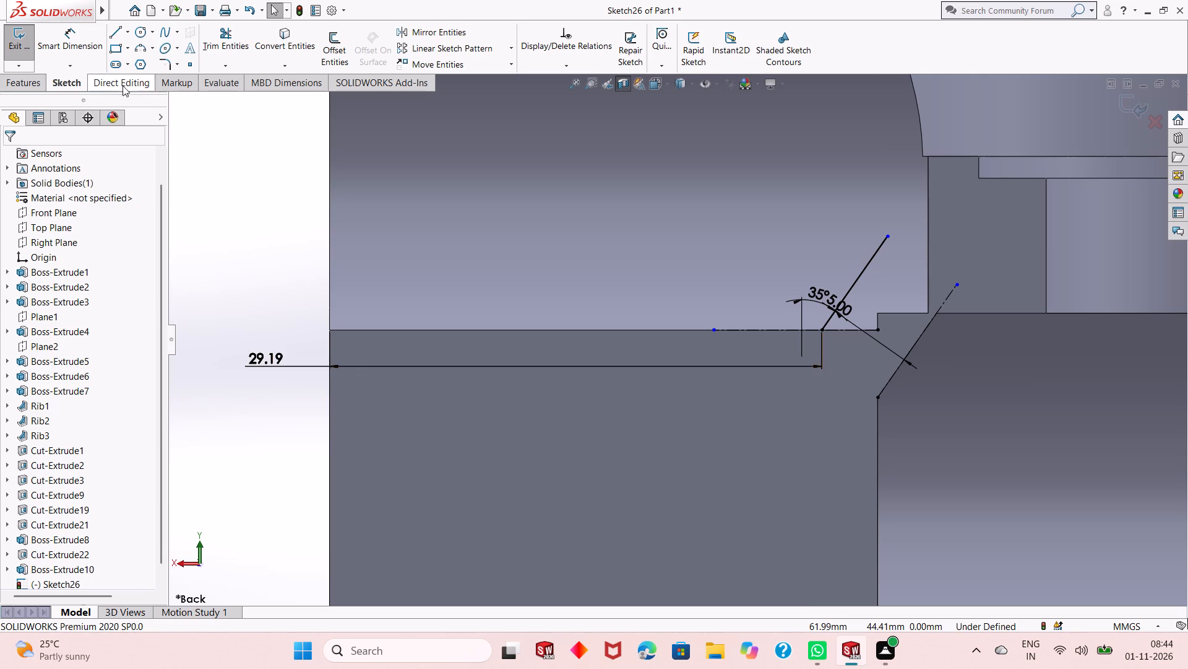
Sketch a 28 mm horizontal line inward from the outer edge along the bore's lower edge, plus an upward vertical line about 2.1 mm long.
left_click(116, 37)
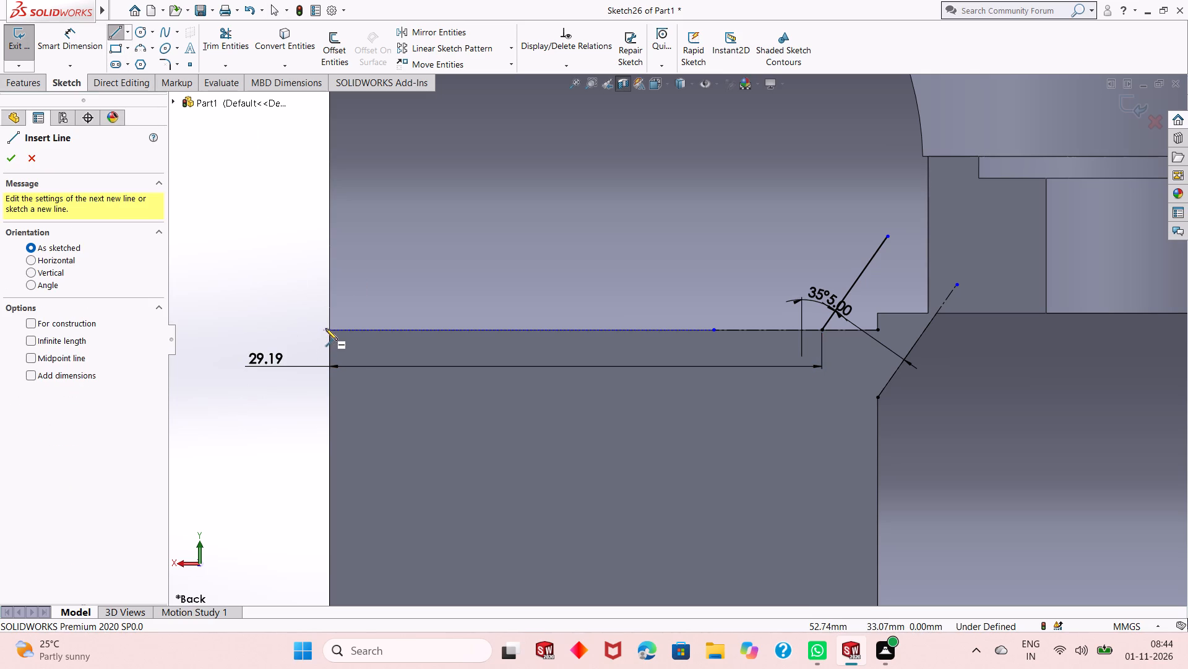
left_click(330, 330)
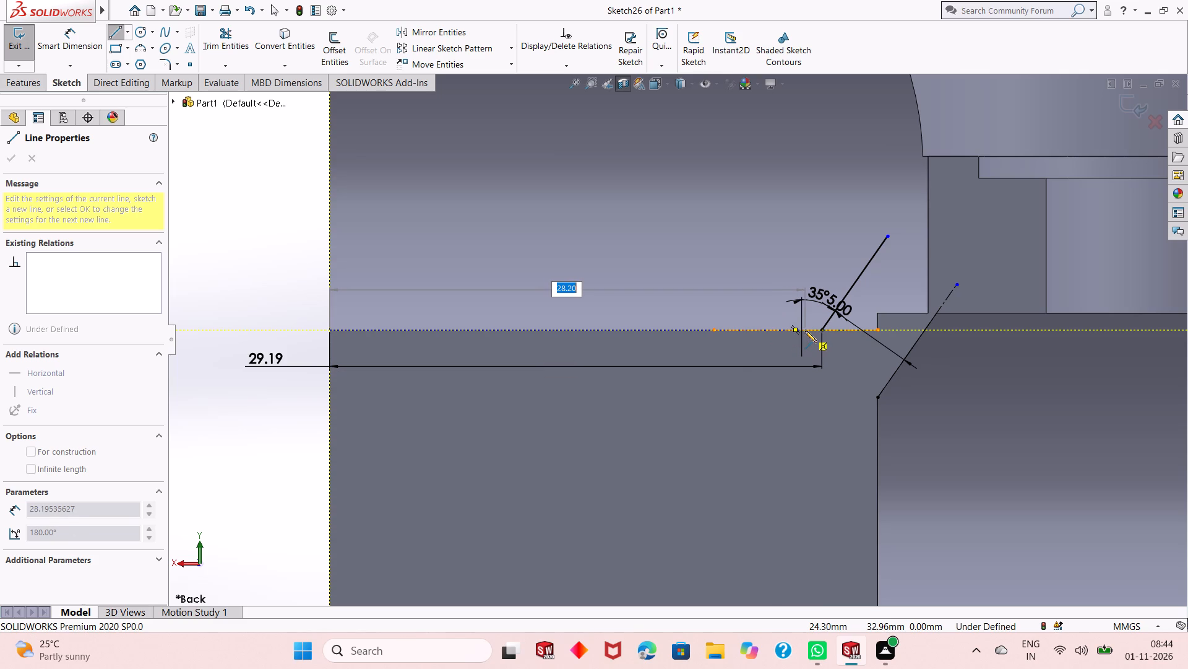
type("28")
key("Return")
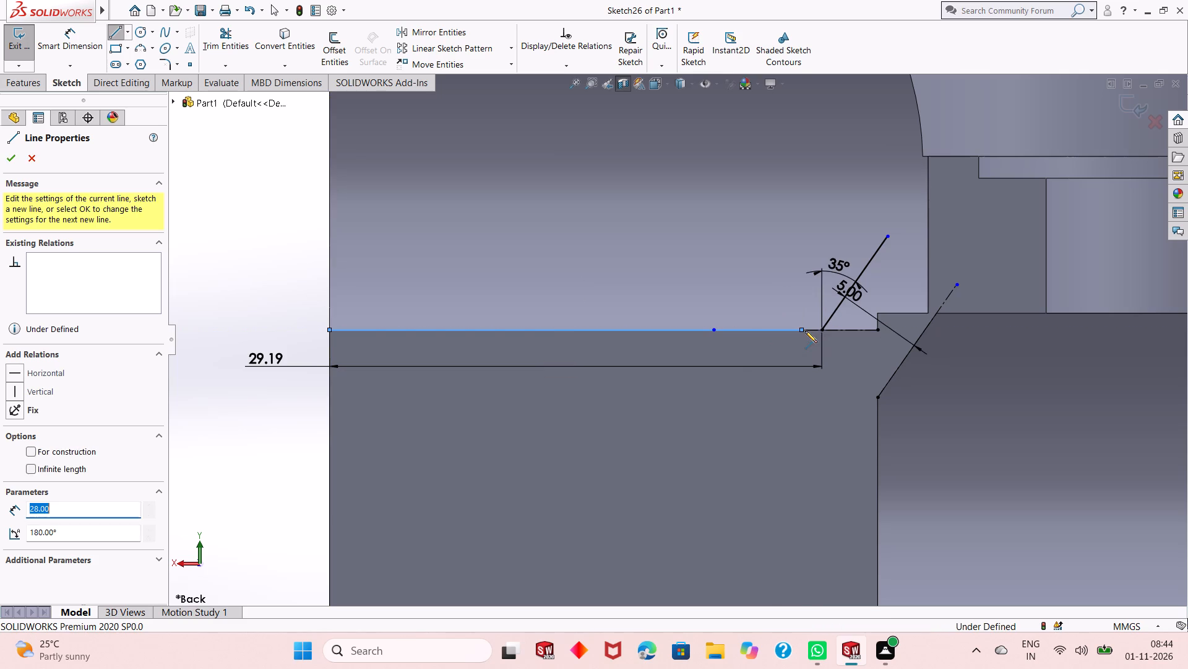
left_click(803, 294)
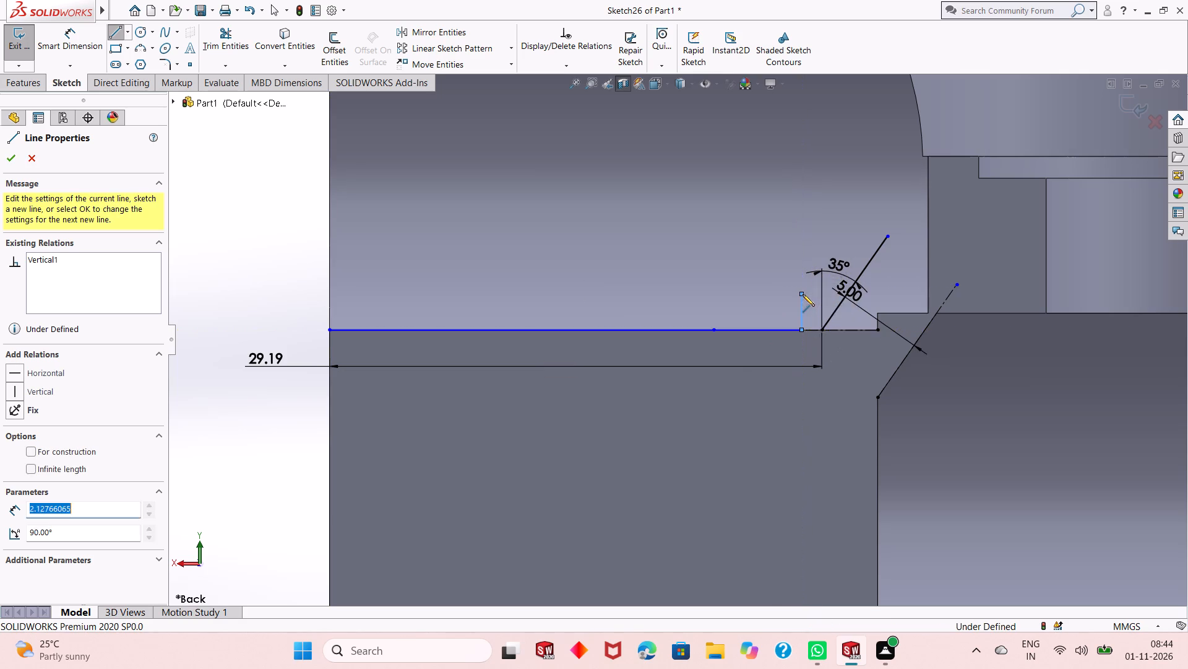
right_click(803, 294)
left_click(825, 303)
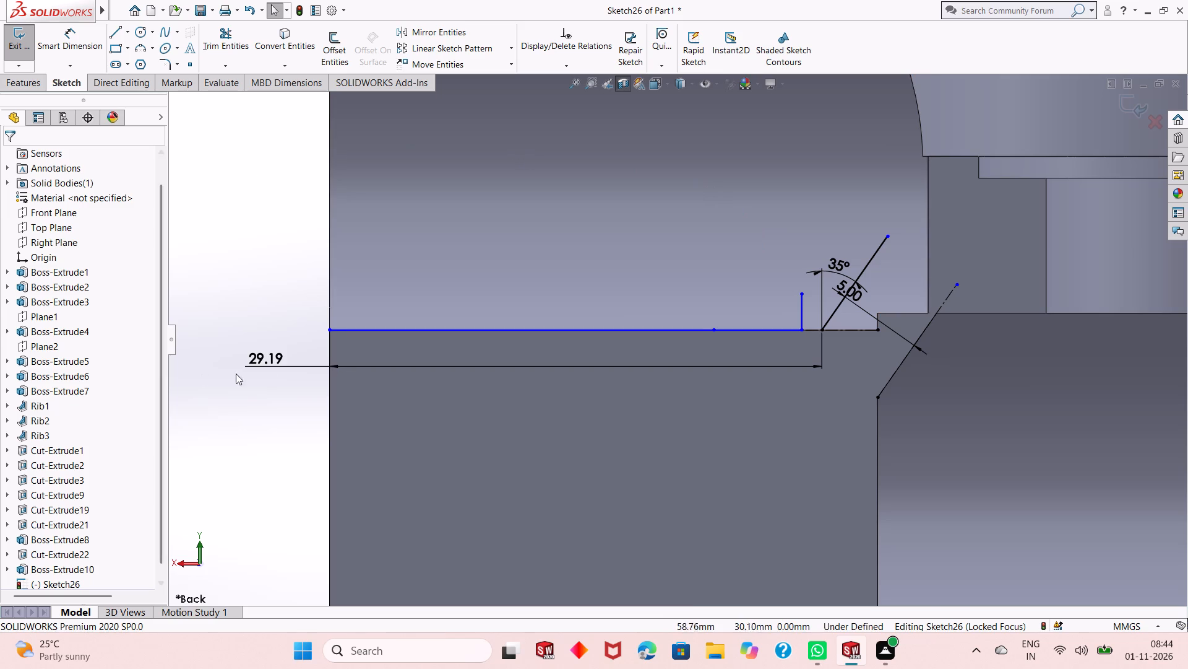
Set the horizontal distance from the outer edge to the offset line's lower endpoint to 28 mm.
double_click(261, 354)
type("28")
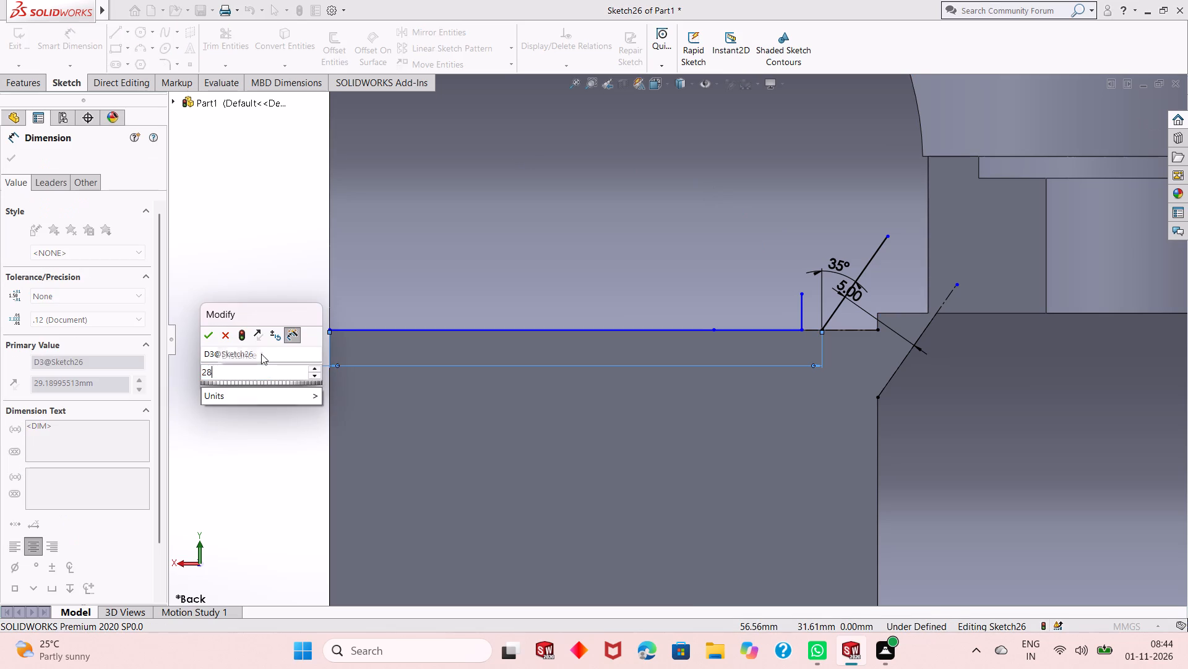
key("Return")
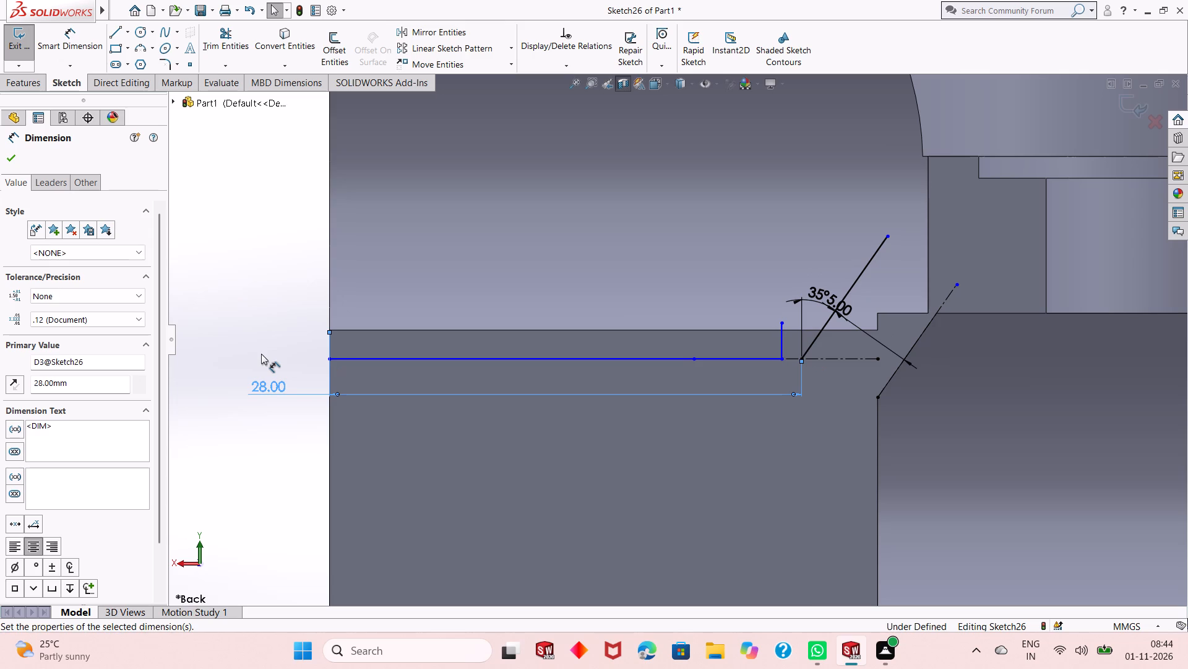
Undo the sketch edits back to an empty sketch, removing the horizontal, vertical, slanted and construction lines with their dimensions.
key("ctrl+z")
key("ctrl+z")
key("ctrl+z")
key("ctrl+z")
key("ctrl+z")
key("ctrl+z")
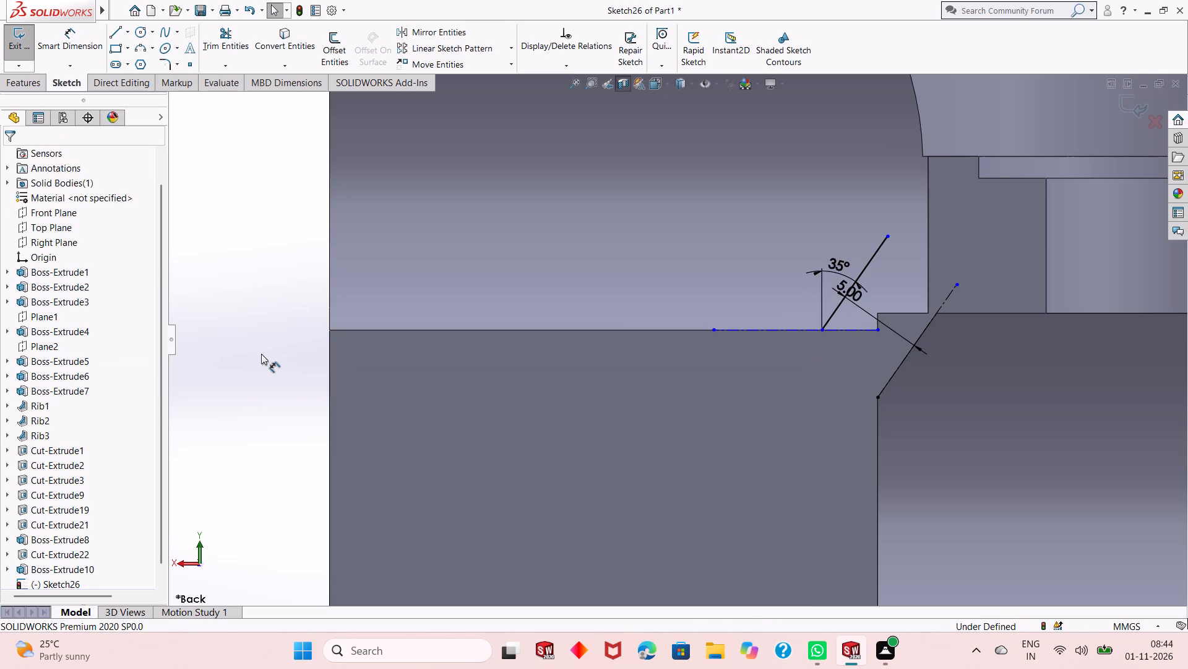
key("ctrl+z")
key("ctrl+z")
key("ctrl+z")
key("ctrl+z")
key("ctrl+z")
key("ctrl+z")
key("ctrl+z")
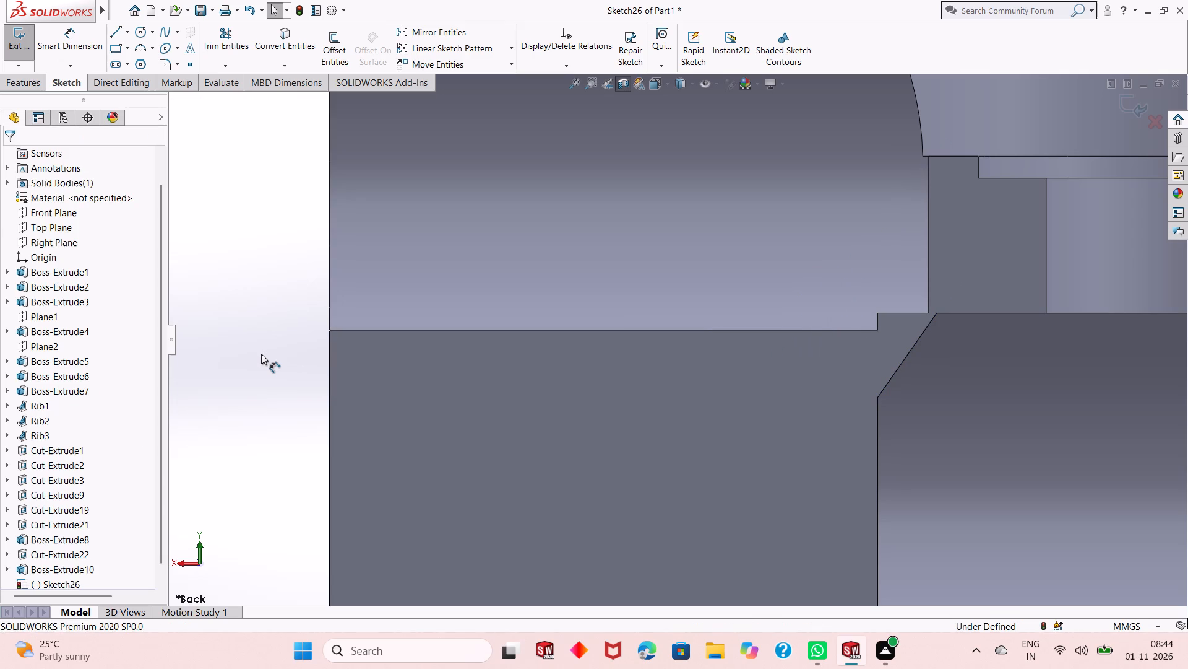
Sketch a slanted line about 12.3 mm long from the lower end of the bore's curved edge down to the bore's lower edge.
scroll(353, 345, "up", 3)
scroll(988, 276, "down", 1)
scroll(886, 283, "down", 2)
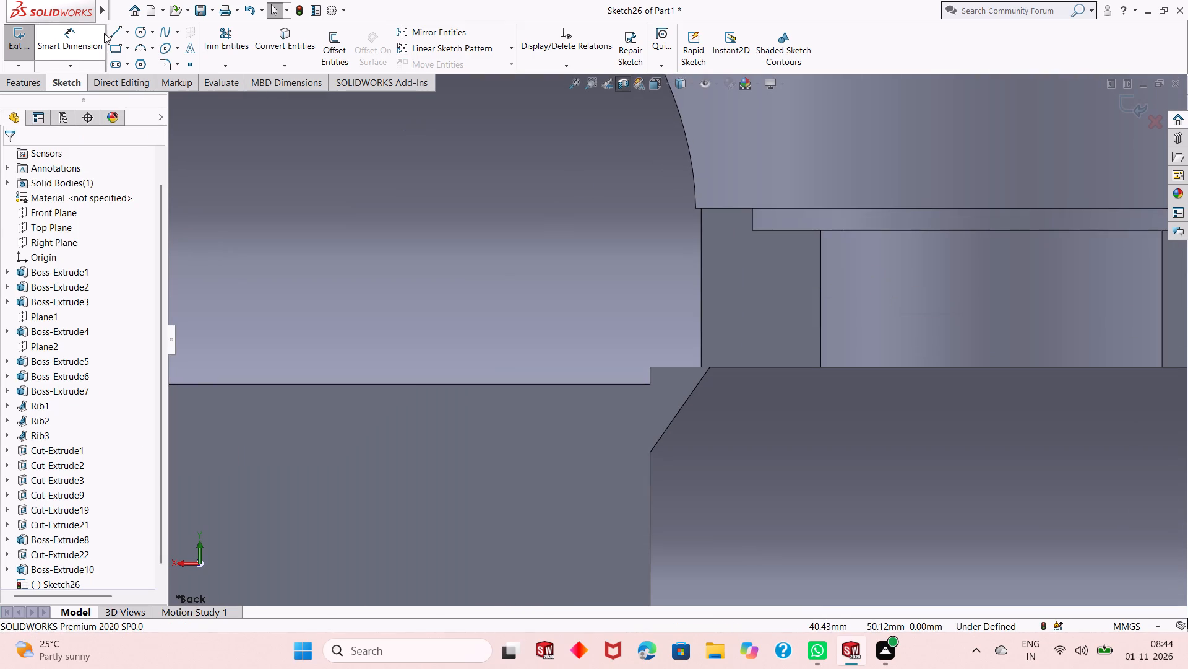
left_click(114, 29)
scroll(629, 243, "up", 1)
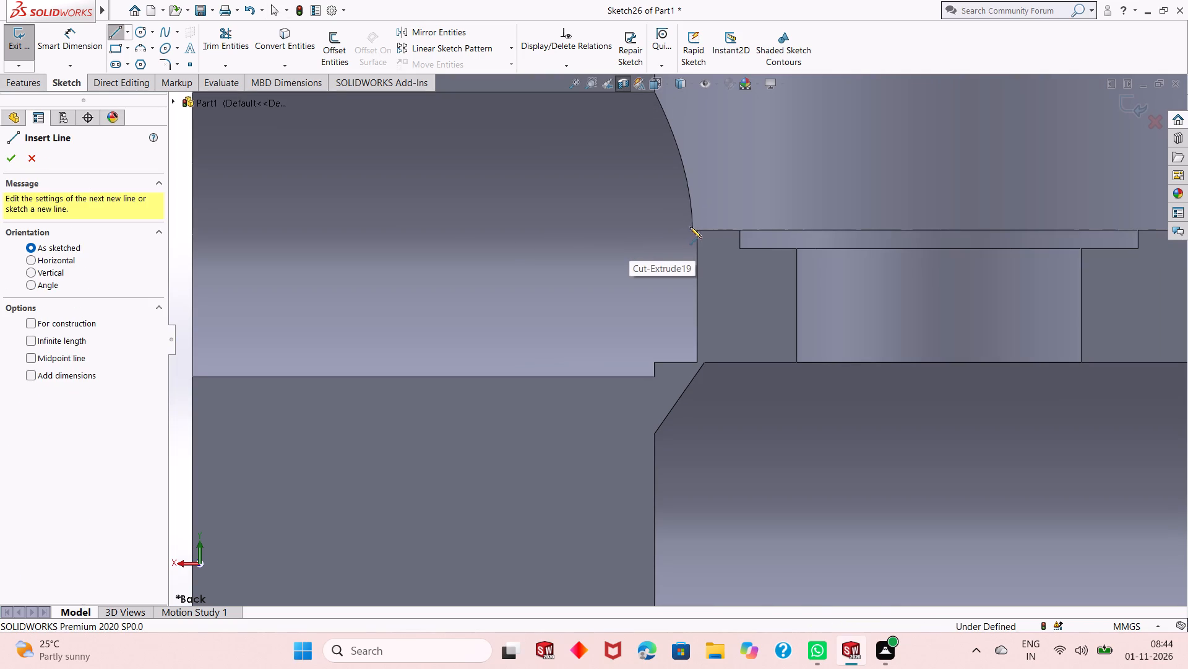
left_click(692, 229)
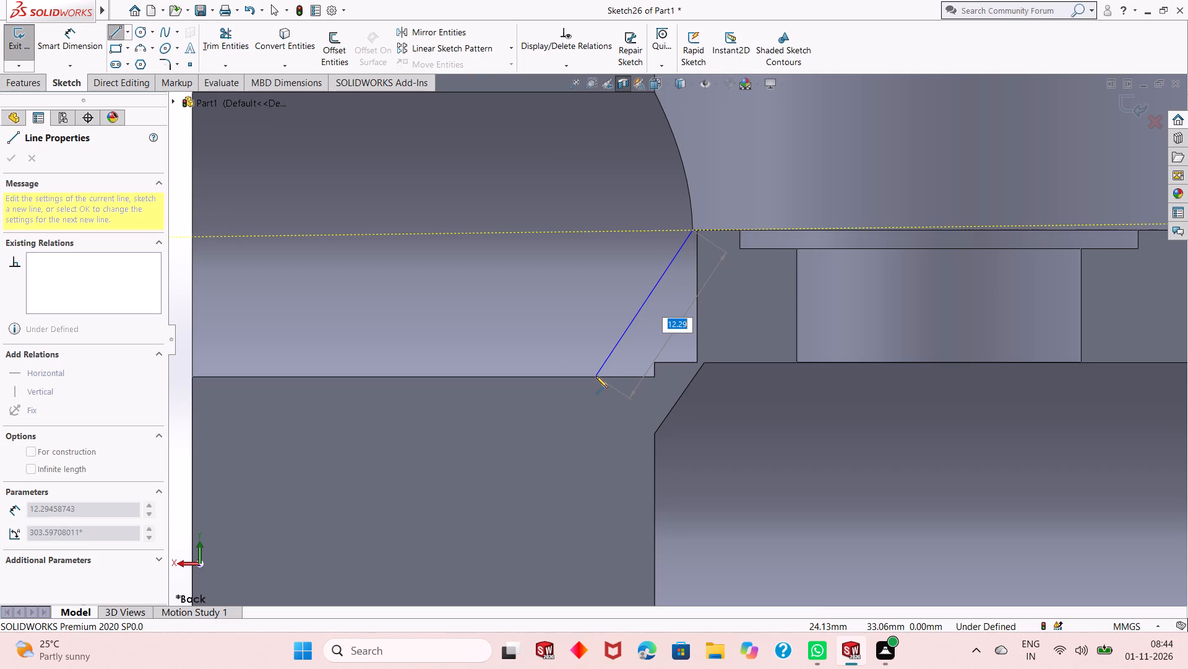
left_click(596, 376)
right_click(573, 302)
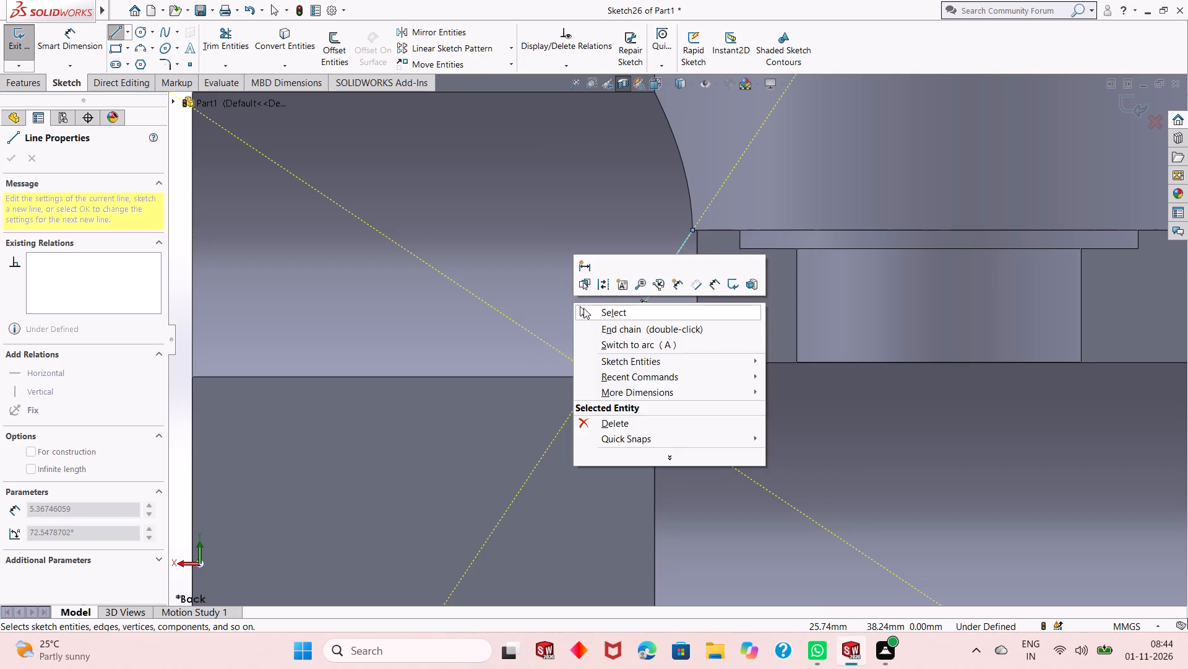
left_click(587, 310)
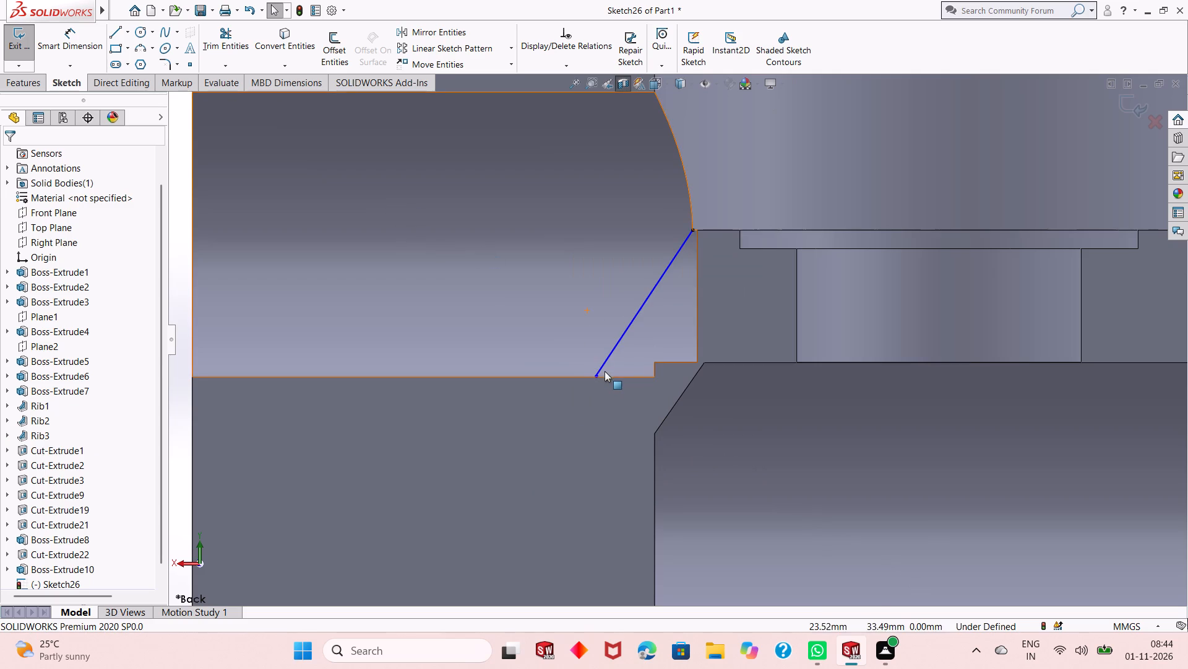
Fix the slanted line's lower endpoint in place on the bore's lower edge.
left_click(598, 373)
left_click(584, 376, "ctrl")
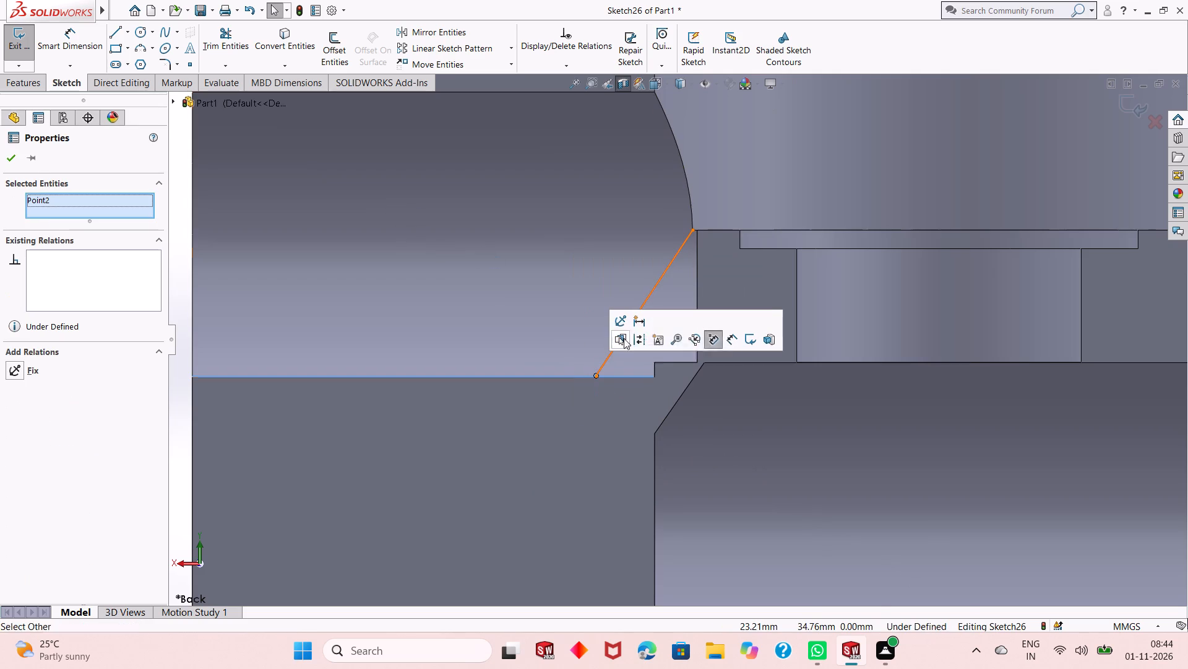
left_click(626, 321)
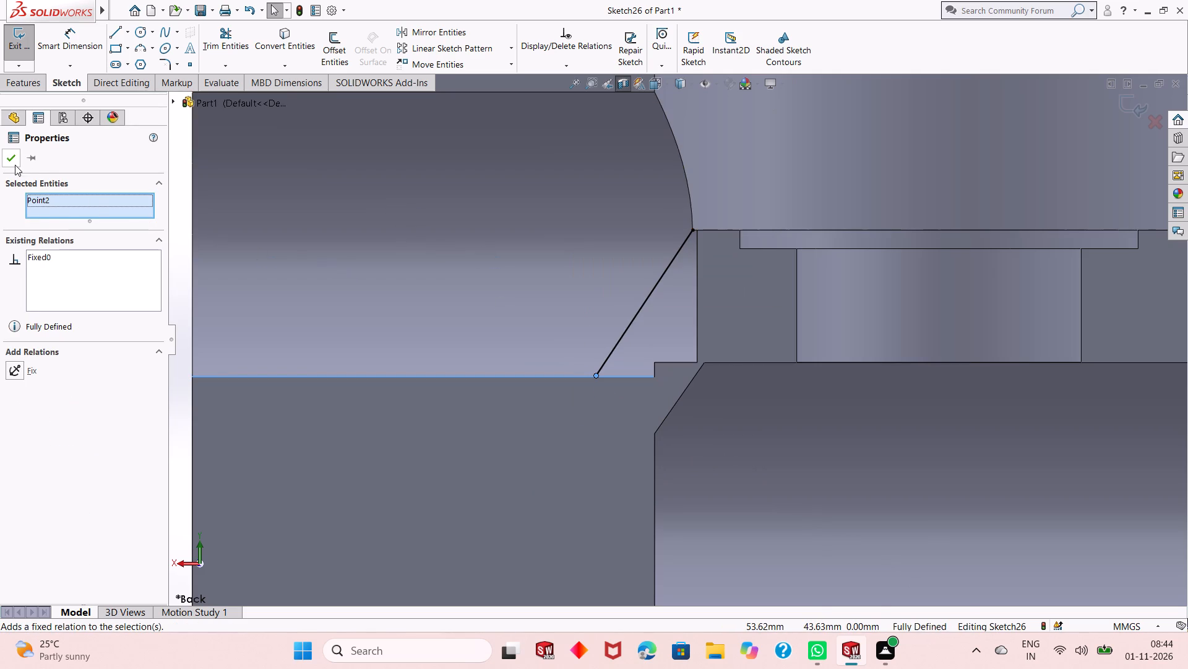
left_click(15, 165)
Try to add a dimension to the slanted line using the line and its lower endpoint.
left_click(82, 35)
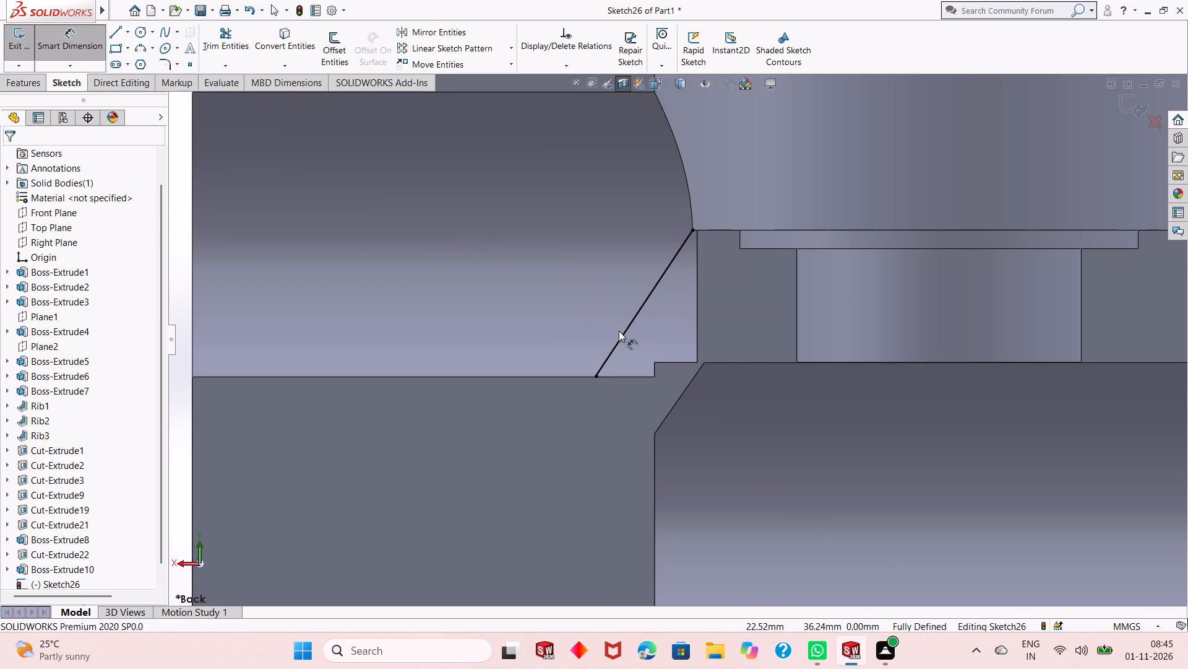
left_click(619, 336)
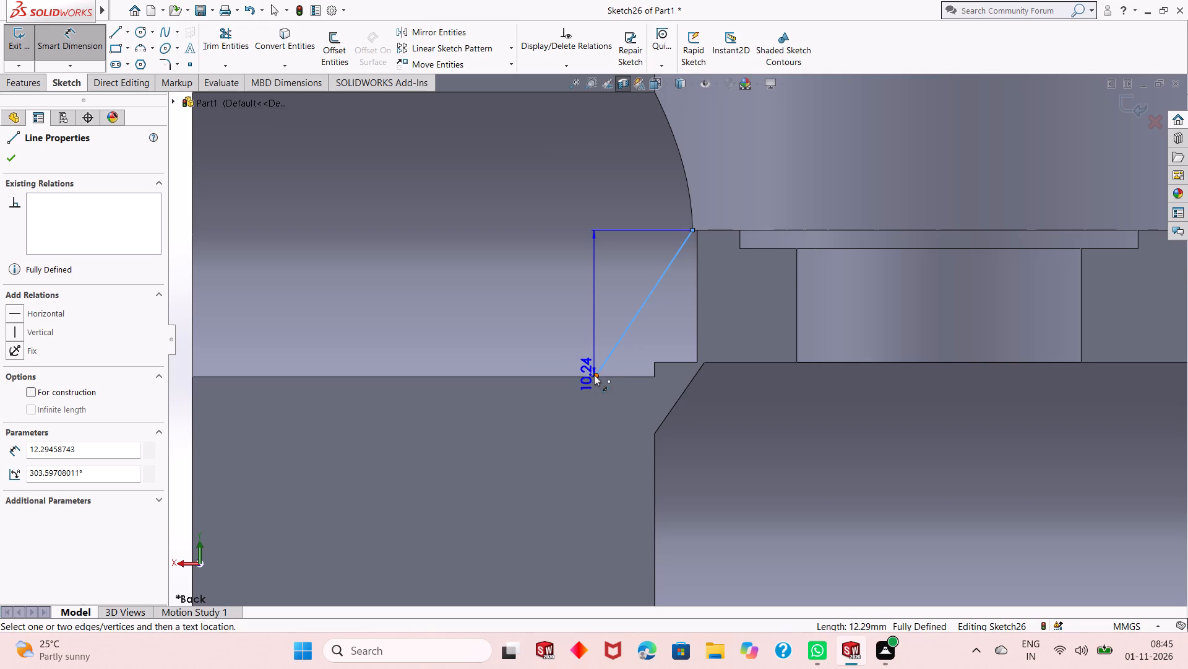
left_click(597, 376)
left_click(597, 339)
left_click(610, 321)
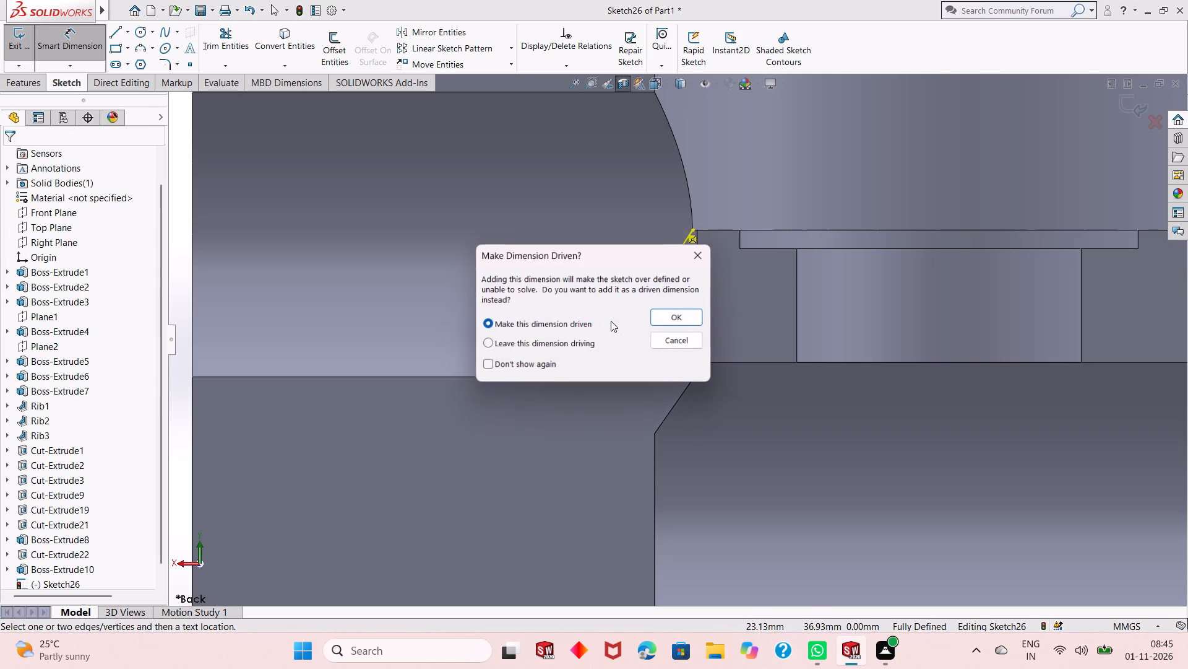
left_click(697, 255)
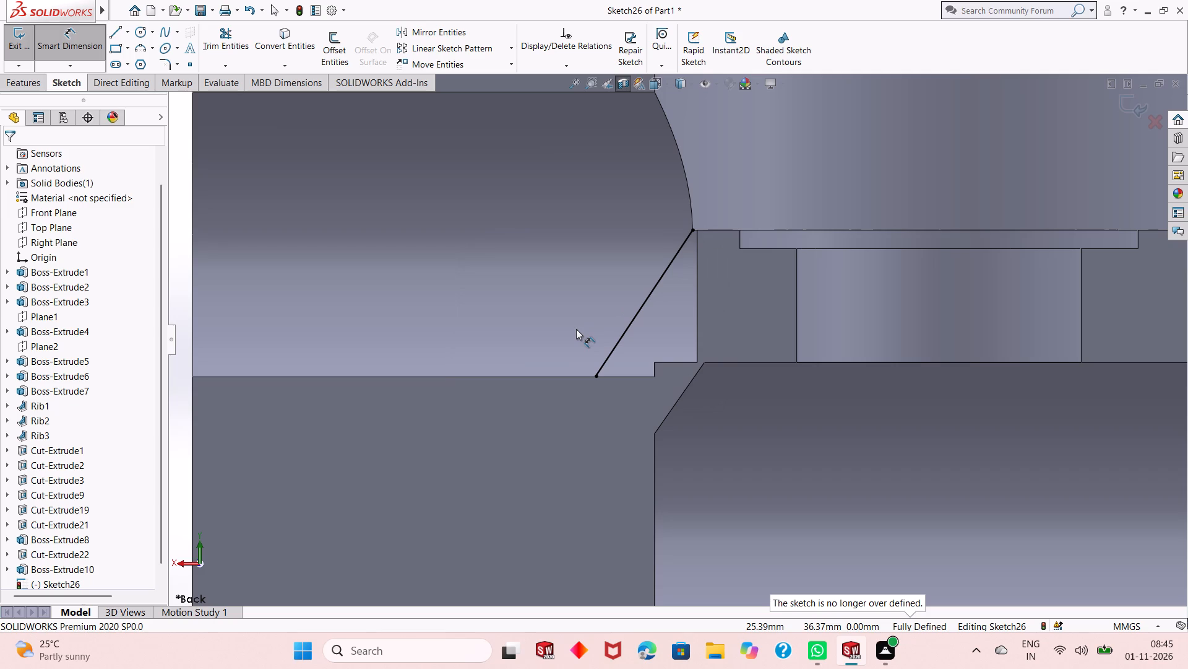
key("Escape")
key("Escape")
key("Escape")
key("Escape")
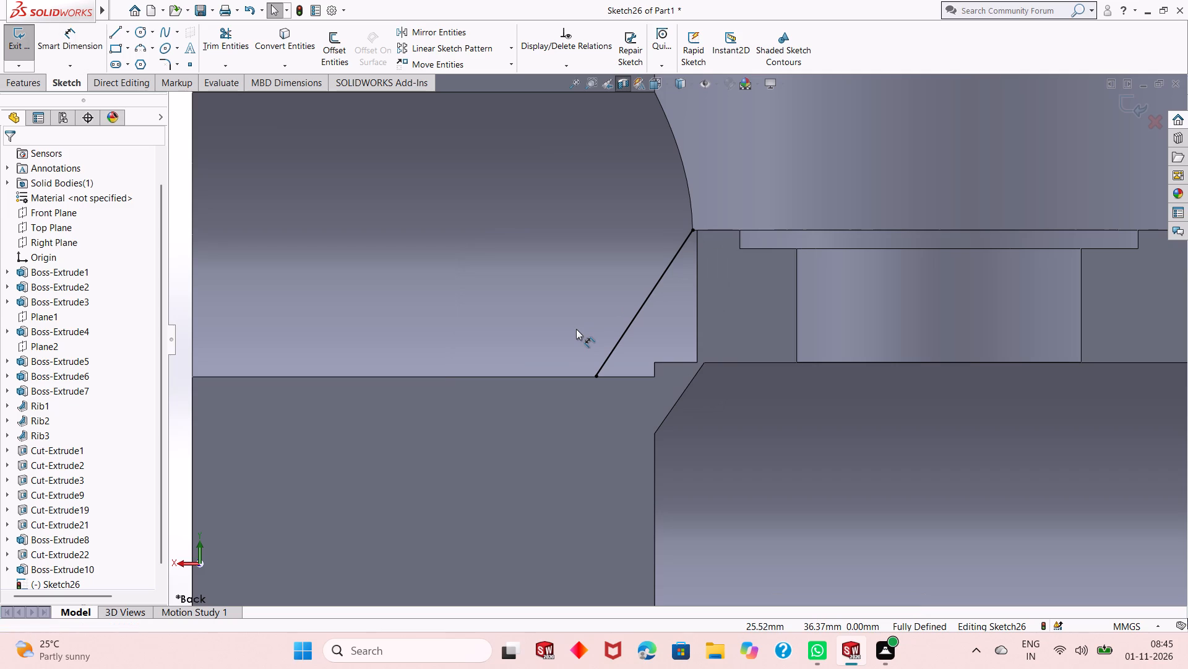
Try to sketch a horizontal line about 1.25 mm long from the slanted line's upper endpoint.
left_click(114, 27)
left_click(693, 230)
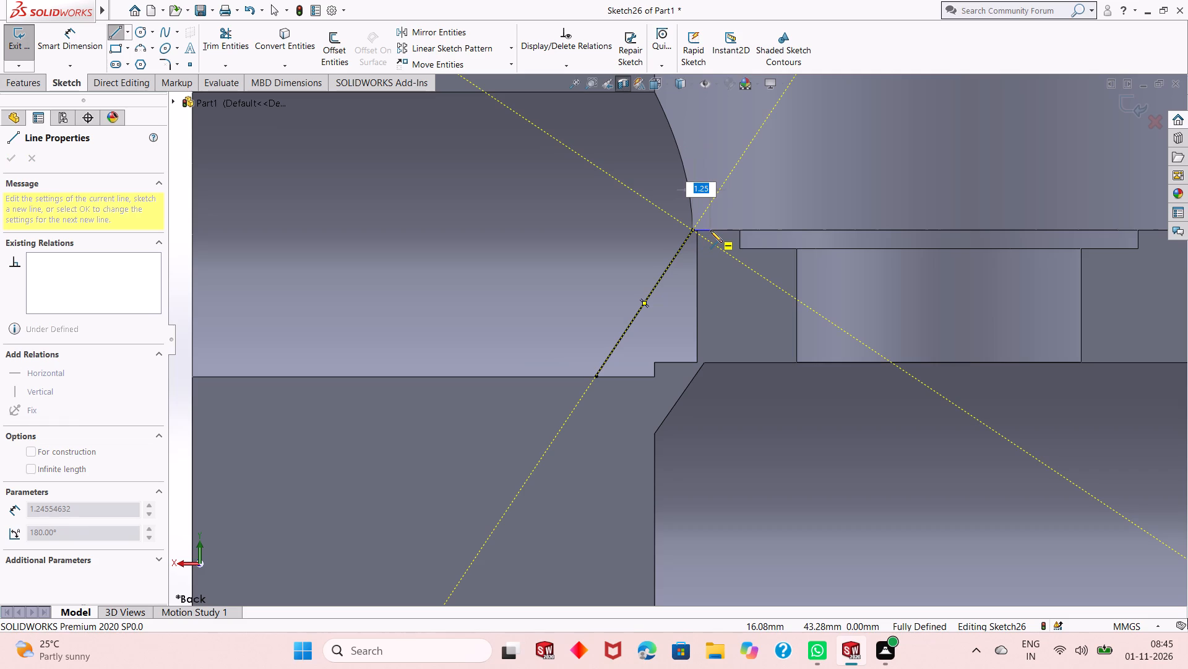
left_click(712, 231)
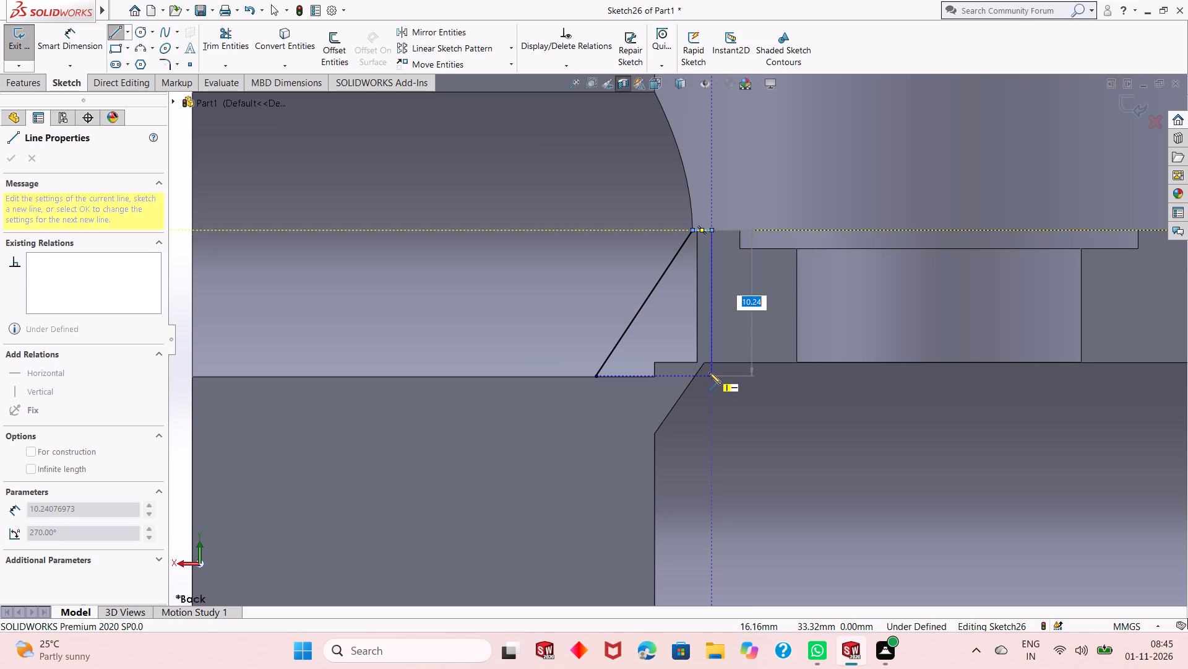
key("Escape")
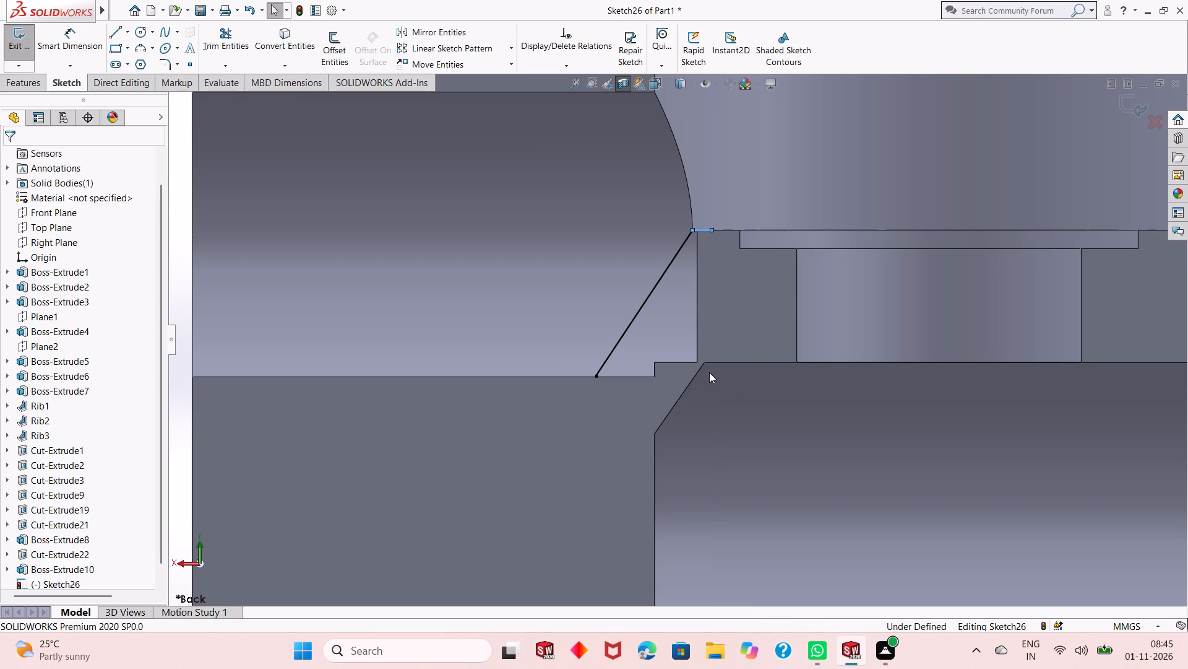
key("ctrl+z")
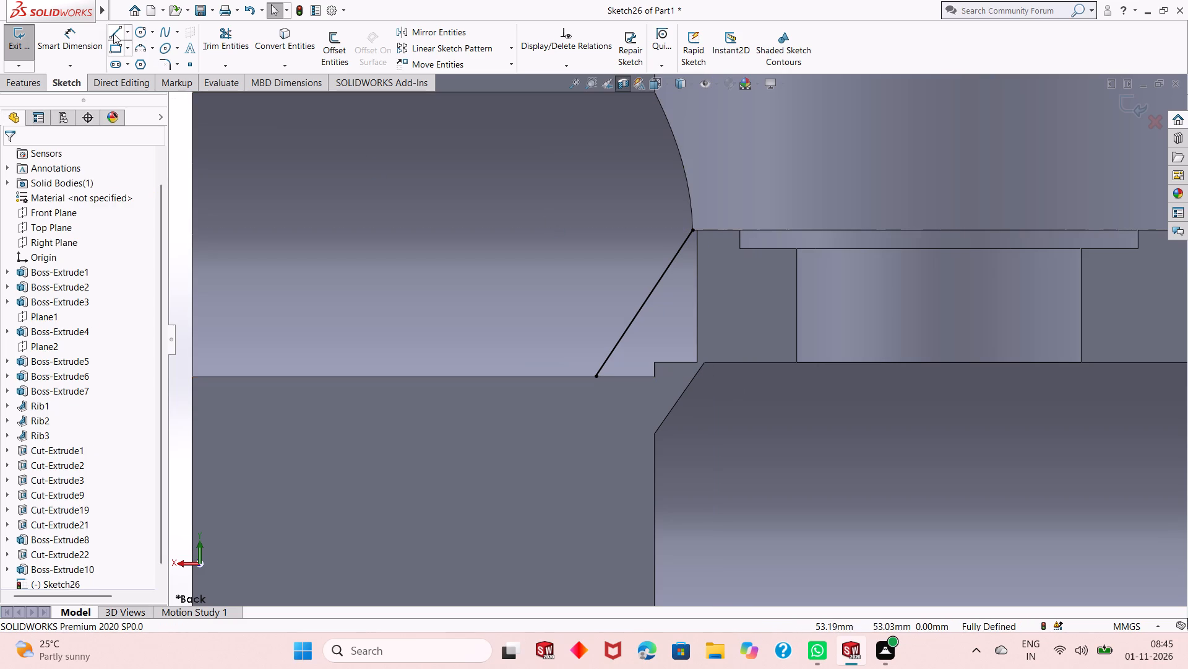
Sketch a horizontal line about 6.89 mm long from the slanted line's lower endpoint to the slanted edge of the lower cavity.
left_click(119, 32)
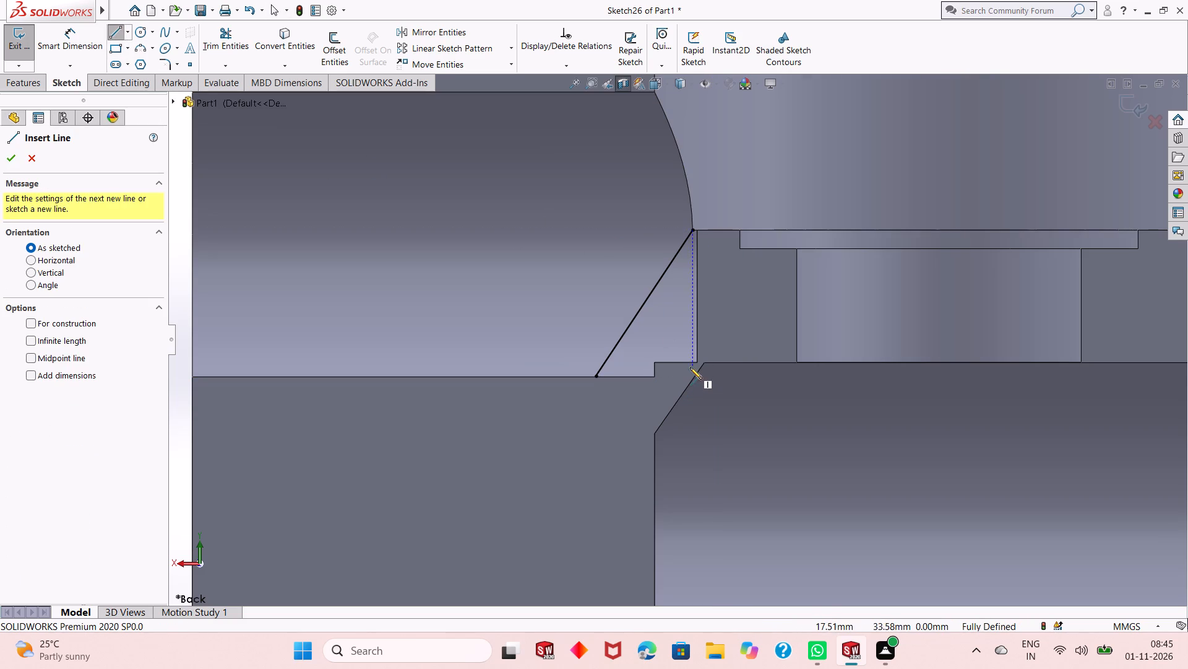
scroll(690, 367, "up", 1)
scroll(699, 345, "down", 2)
left_click(565, 382)
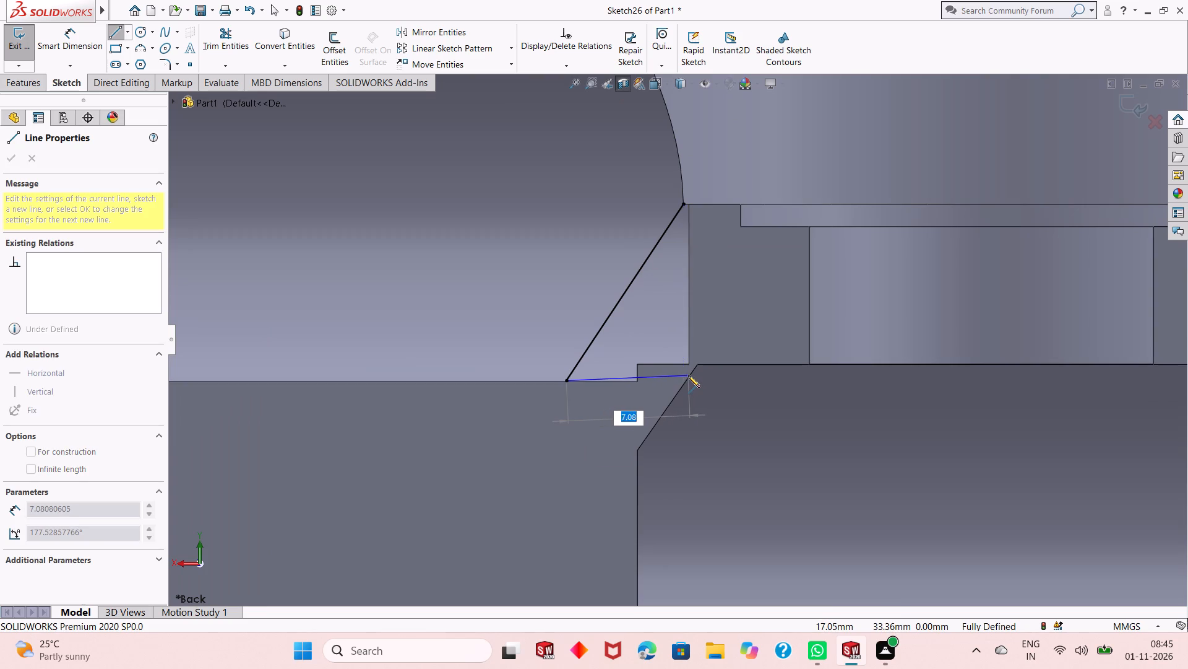
scroll(688, 375, "up", 2)
scroll(684, 367, "down", 11)
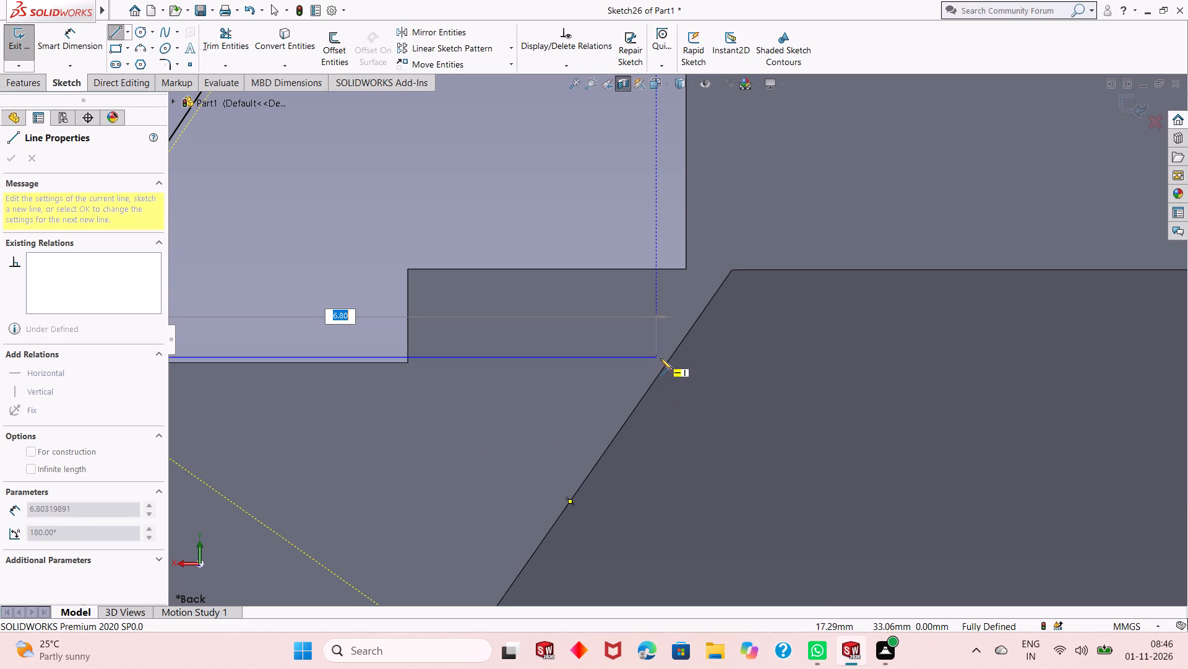
left_click(664, 358)
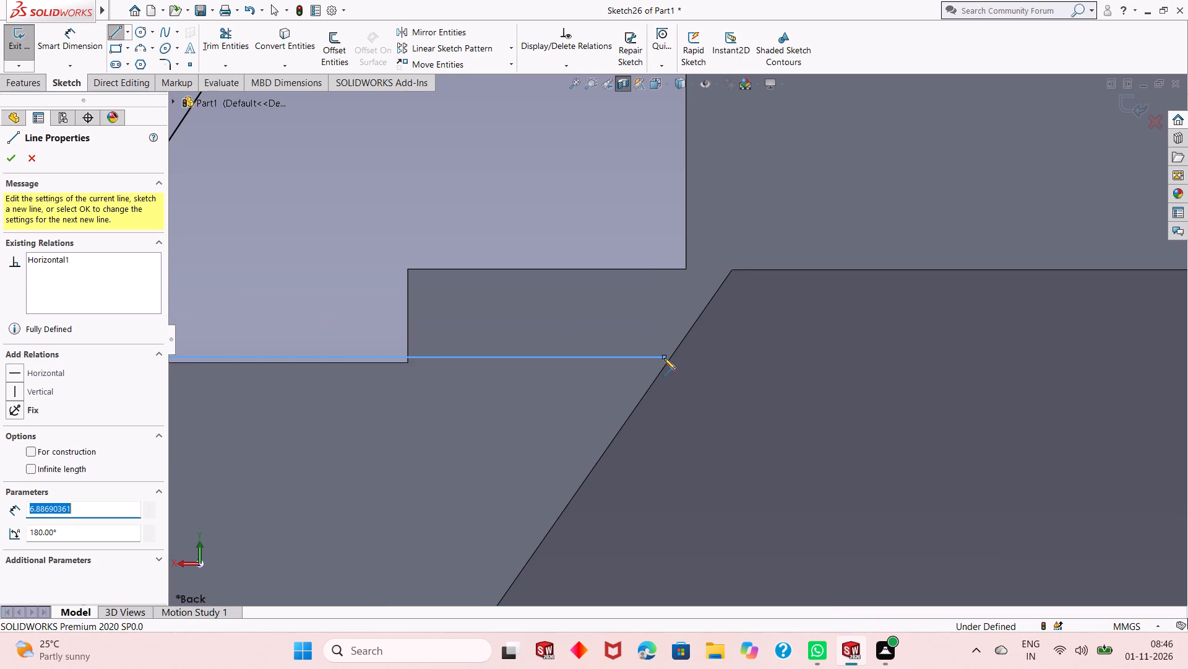
scroll(664, 359, "down", 2)
scroll(664, 360, "up", 9)
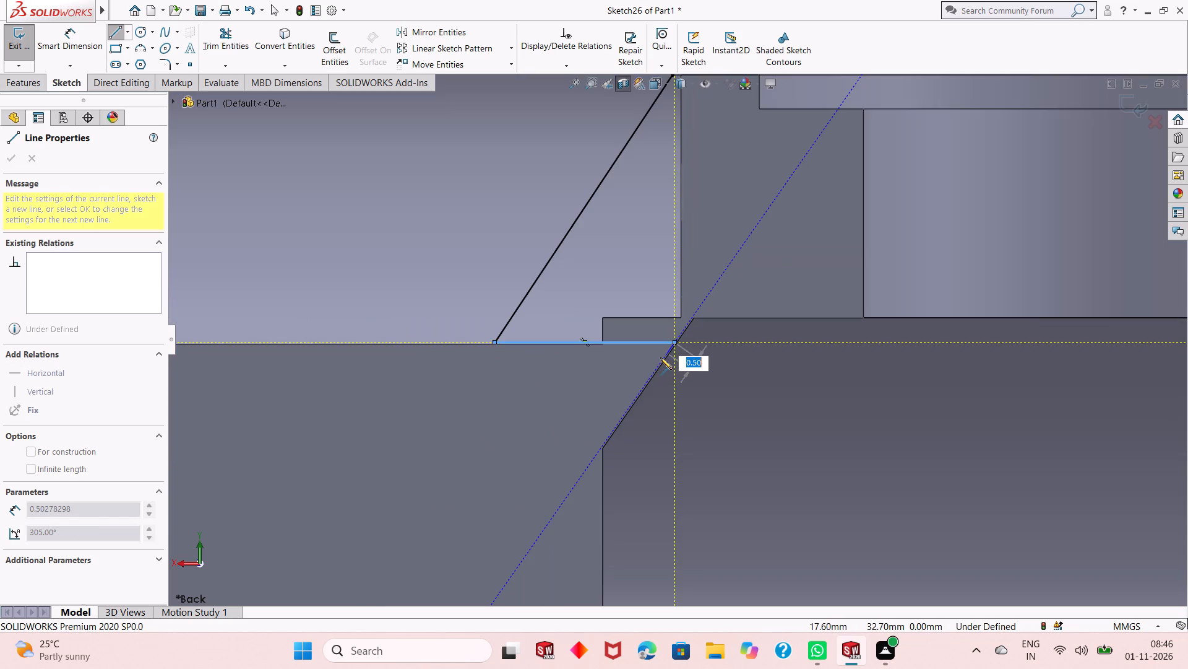
scroll(660, 356, "up", 2)
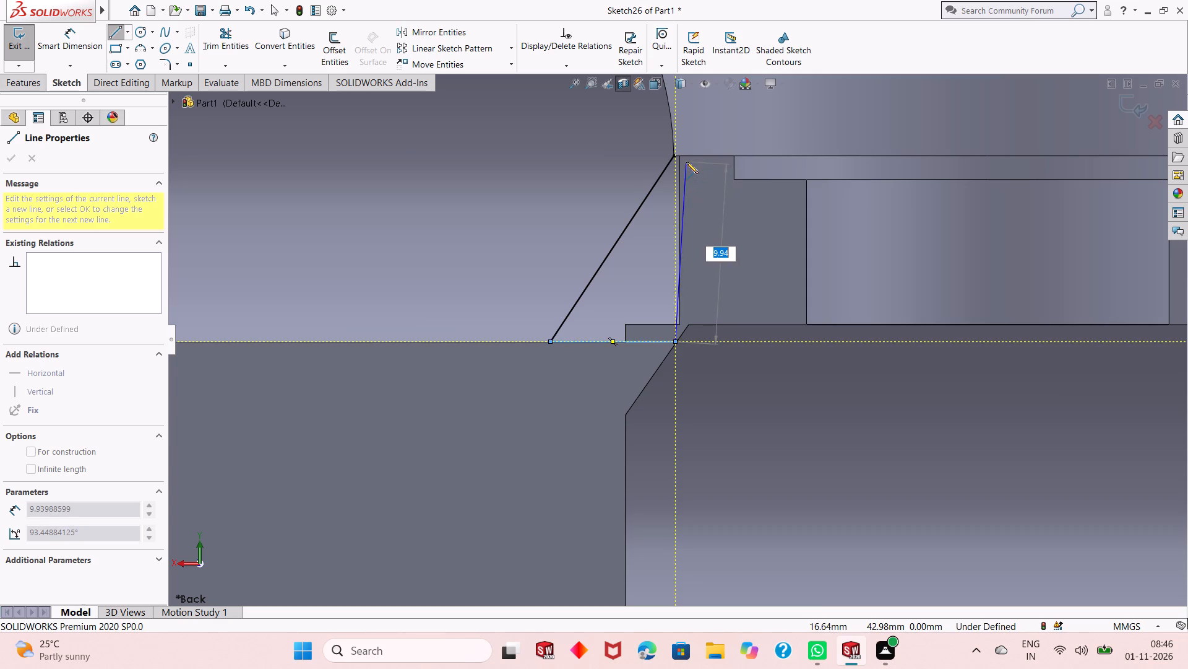
scroll(678, 153, "down", 3)
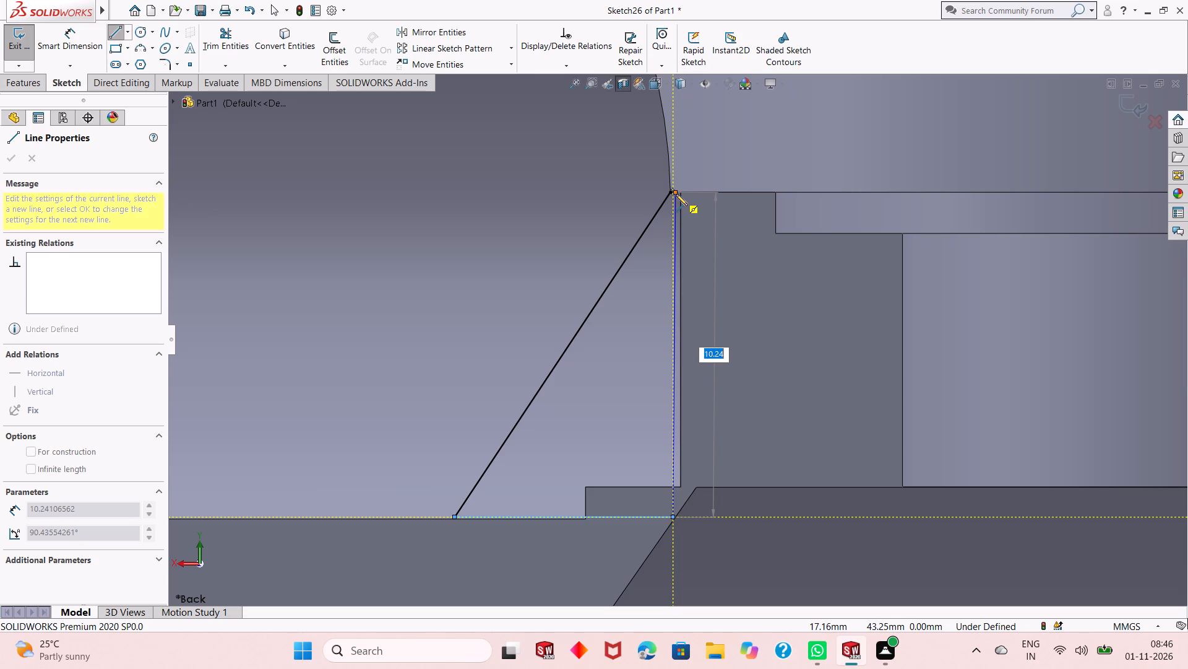
key("Escape")
key("Escape")
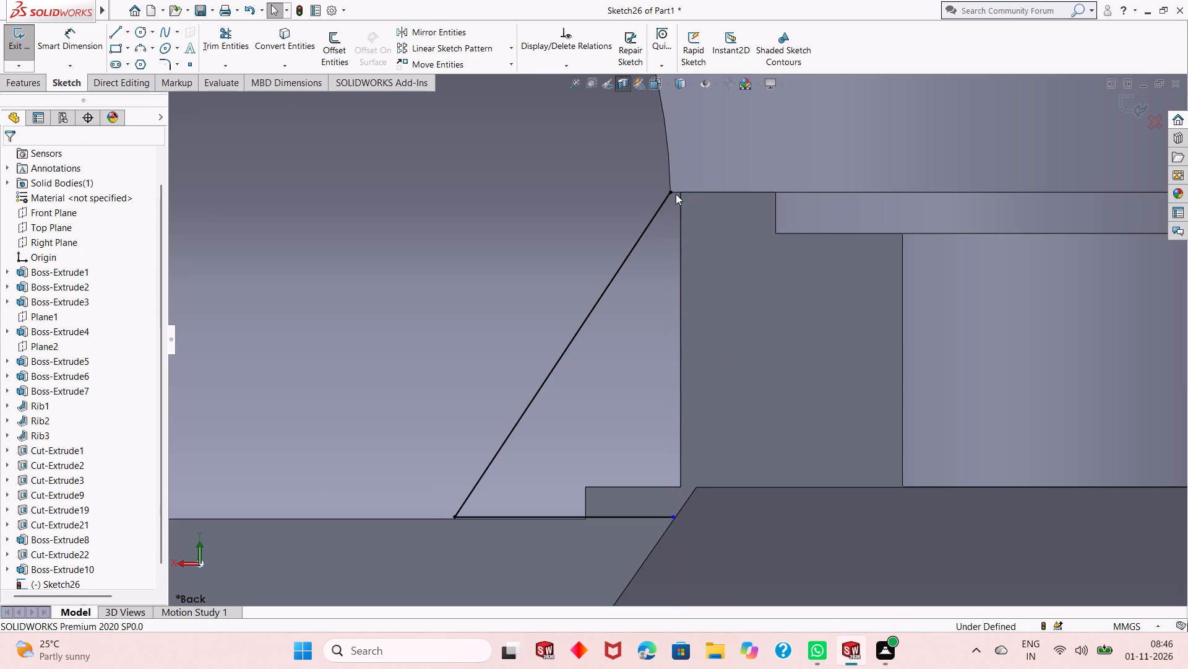
key("Escape")
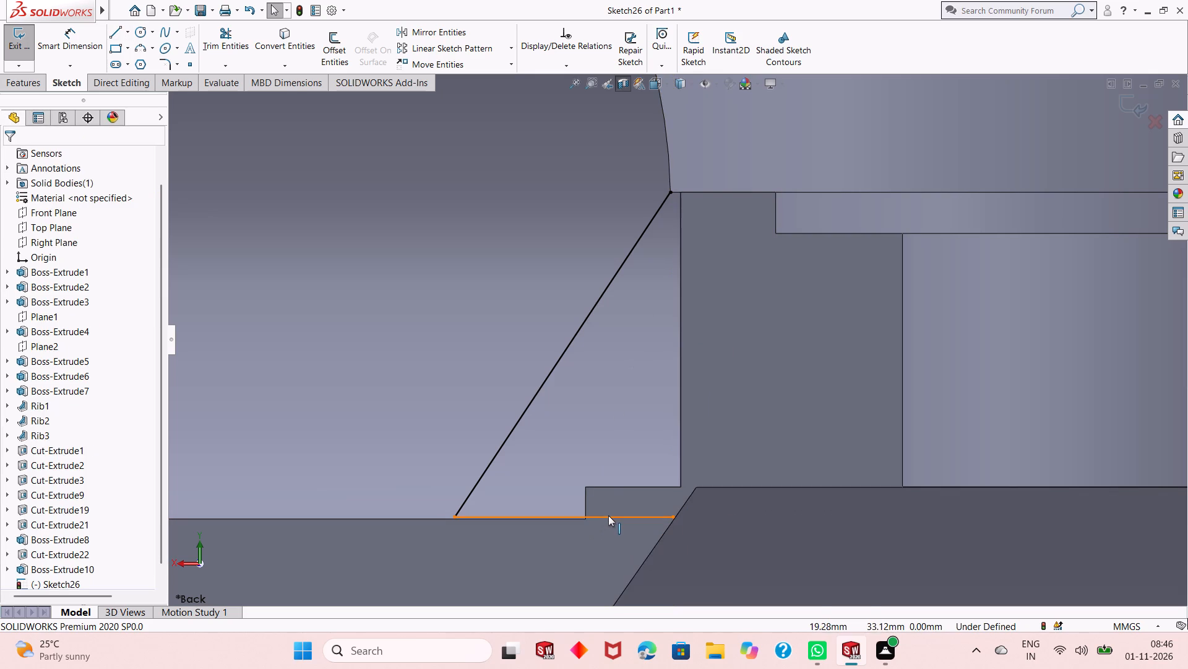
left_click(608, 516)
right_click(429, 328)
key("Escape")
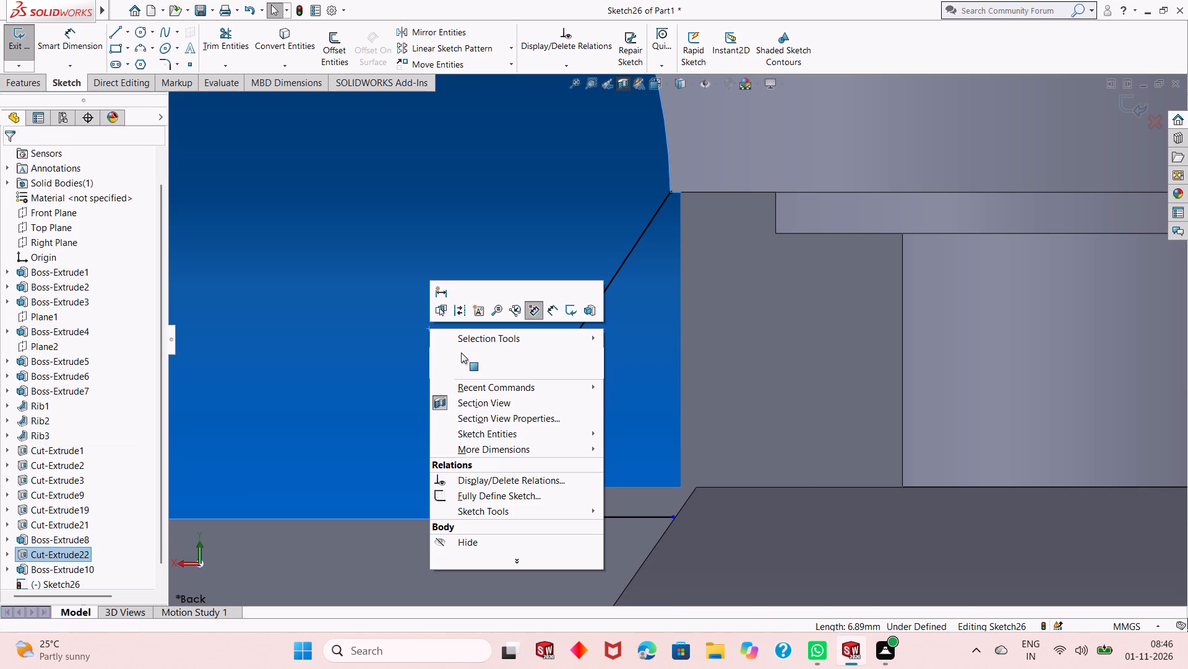
Undo the horizontal line drawn from the slanted line's lower endpoint.
key("Escape")
key("Escape")
key("Escape")
key("Escape")
key("Escape")
key("Escape")
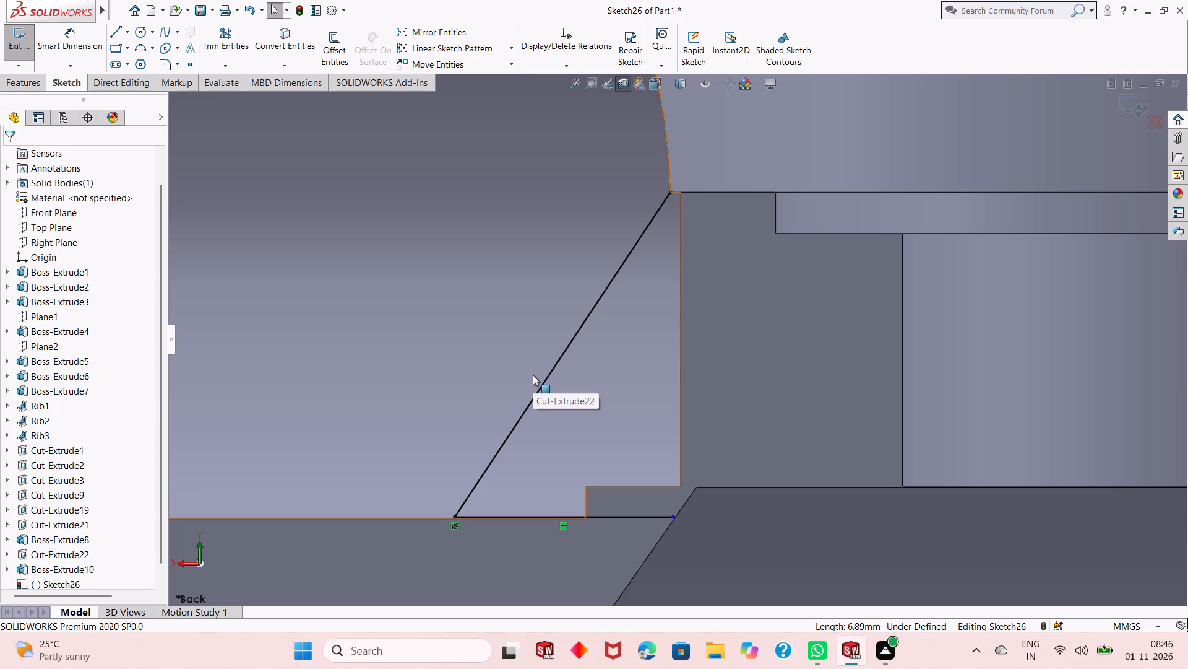
key("ctrl+z")
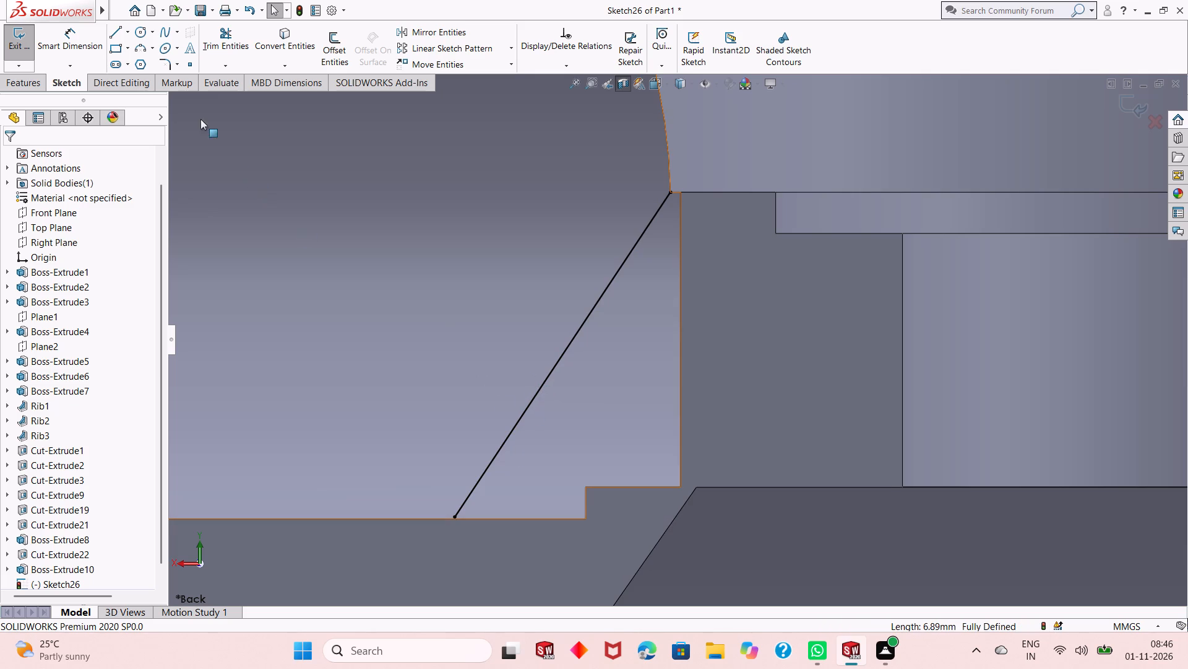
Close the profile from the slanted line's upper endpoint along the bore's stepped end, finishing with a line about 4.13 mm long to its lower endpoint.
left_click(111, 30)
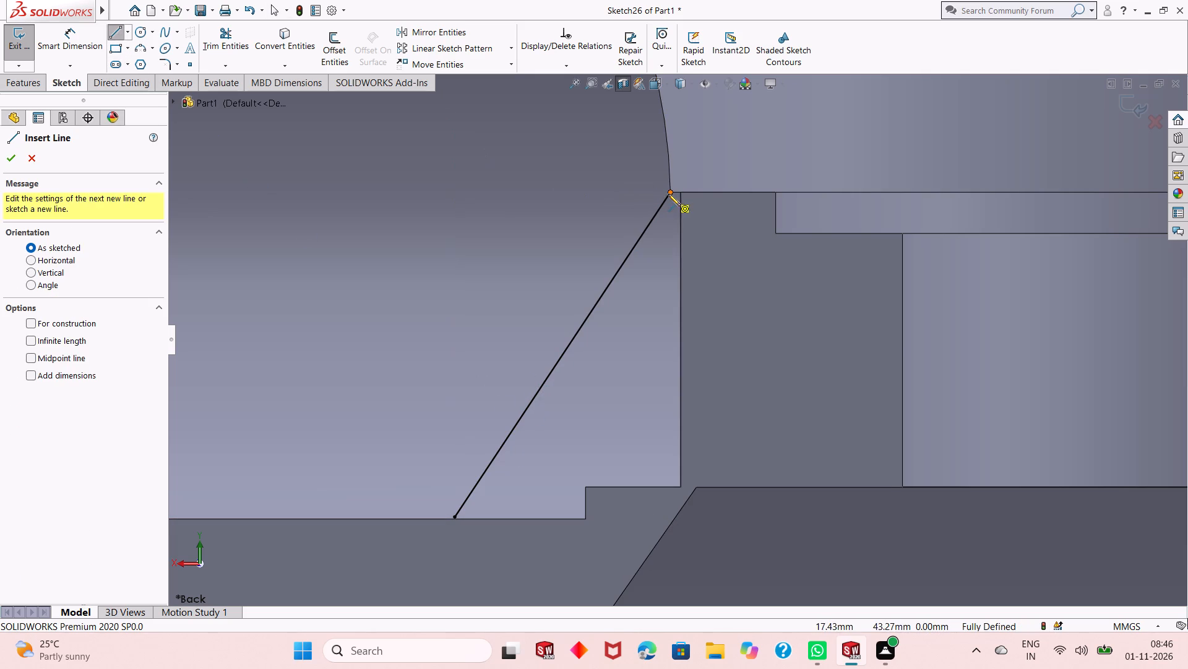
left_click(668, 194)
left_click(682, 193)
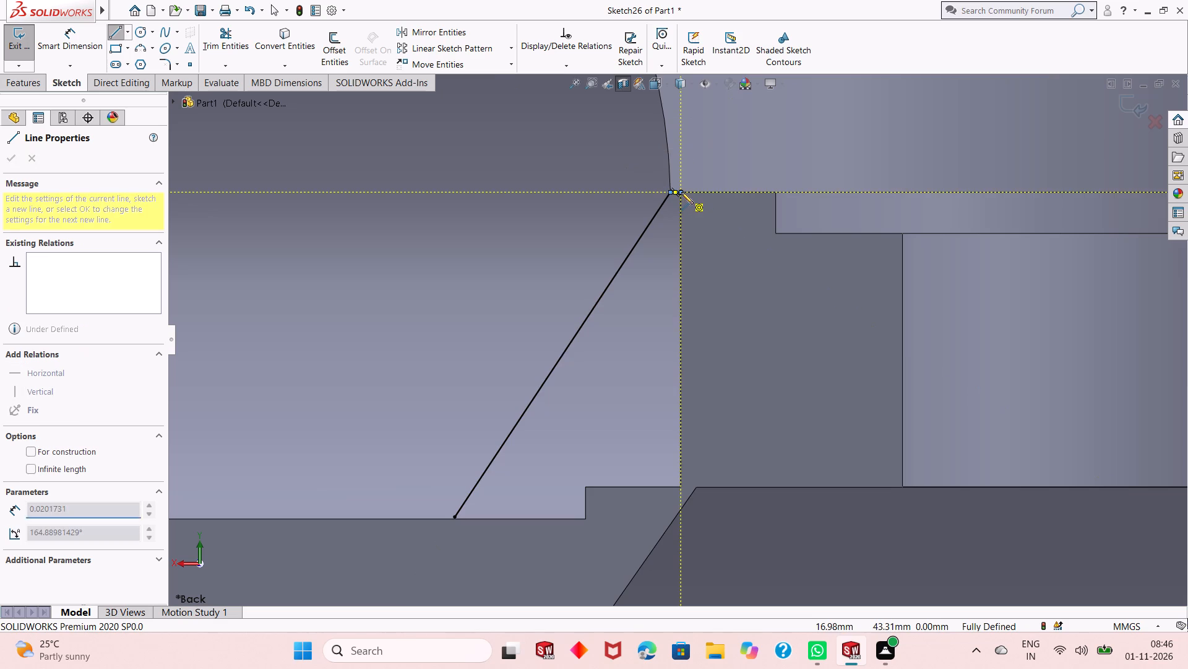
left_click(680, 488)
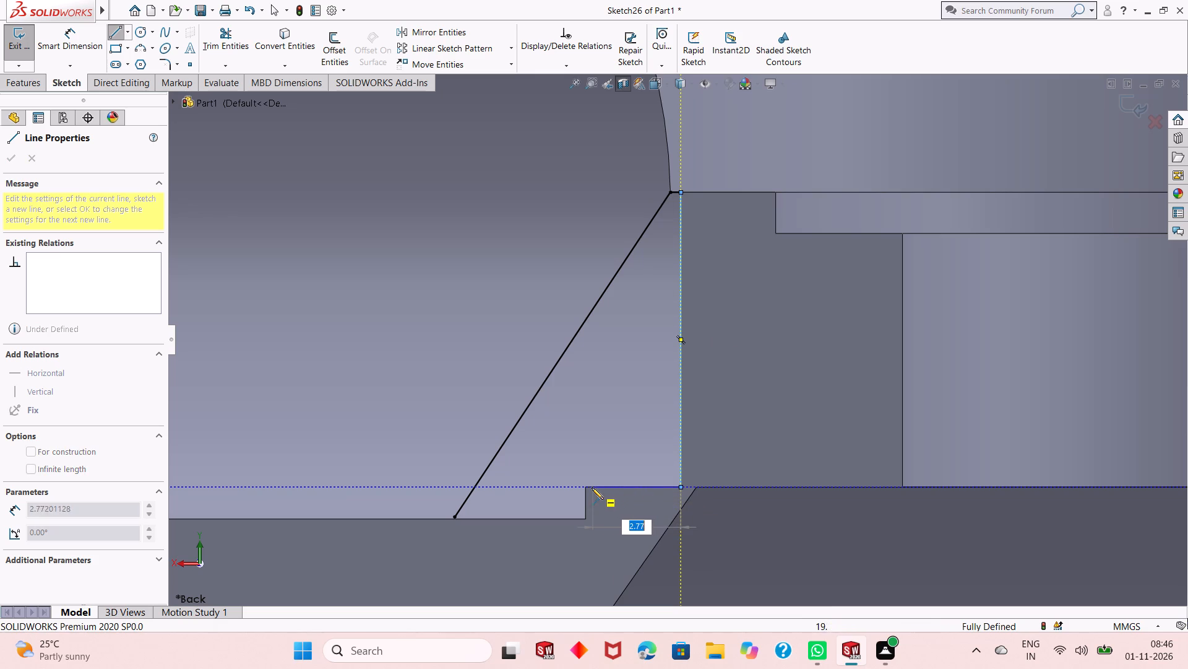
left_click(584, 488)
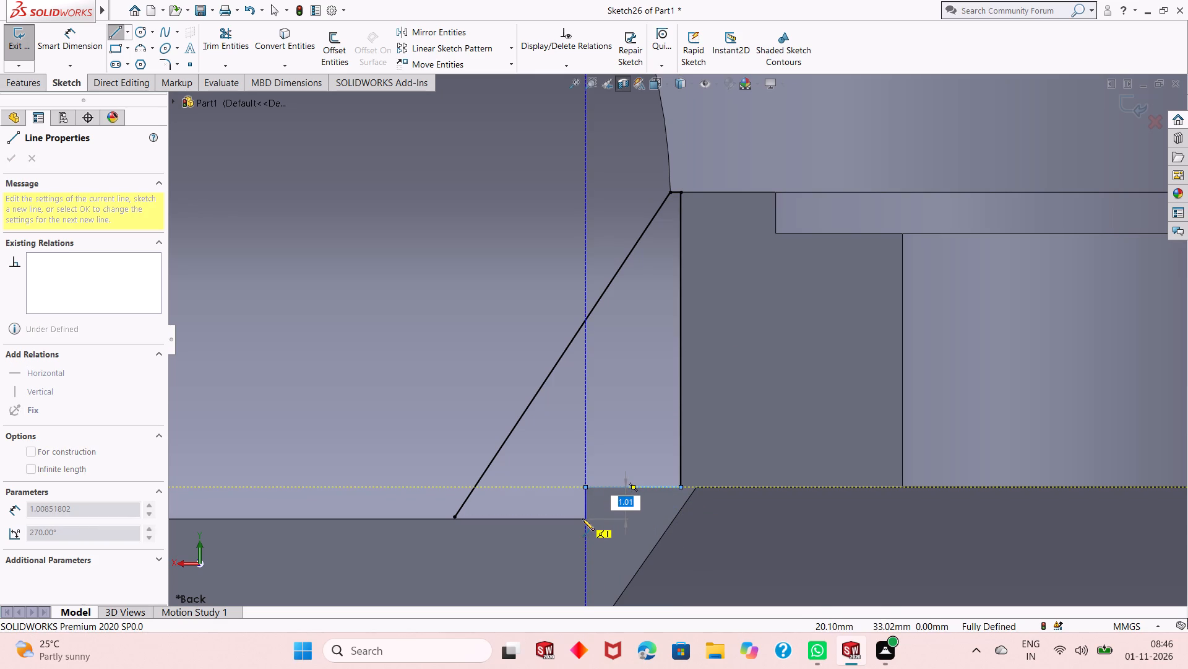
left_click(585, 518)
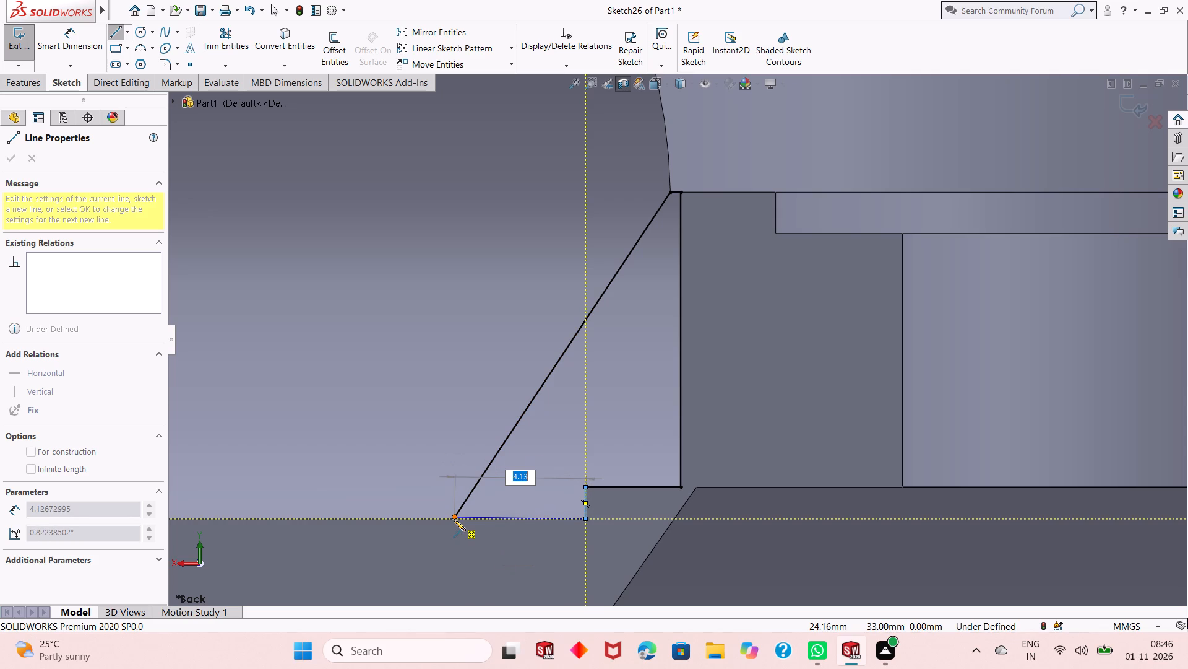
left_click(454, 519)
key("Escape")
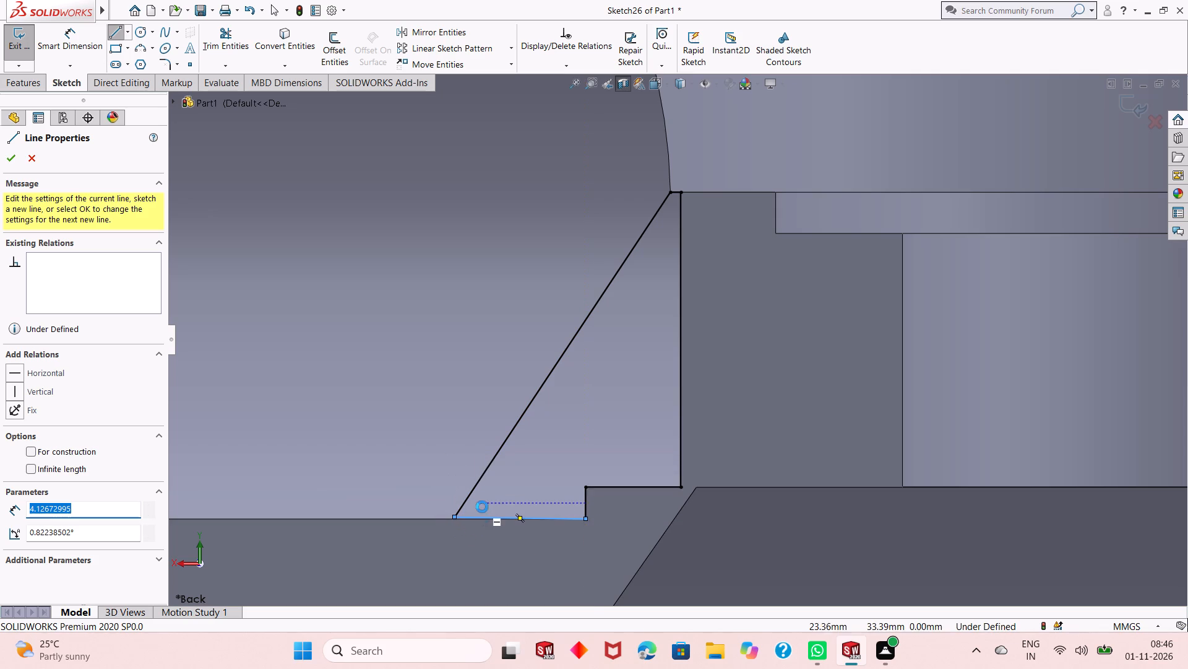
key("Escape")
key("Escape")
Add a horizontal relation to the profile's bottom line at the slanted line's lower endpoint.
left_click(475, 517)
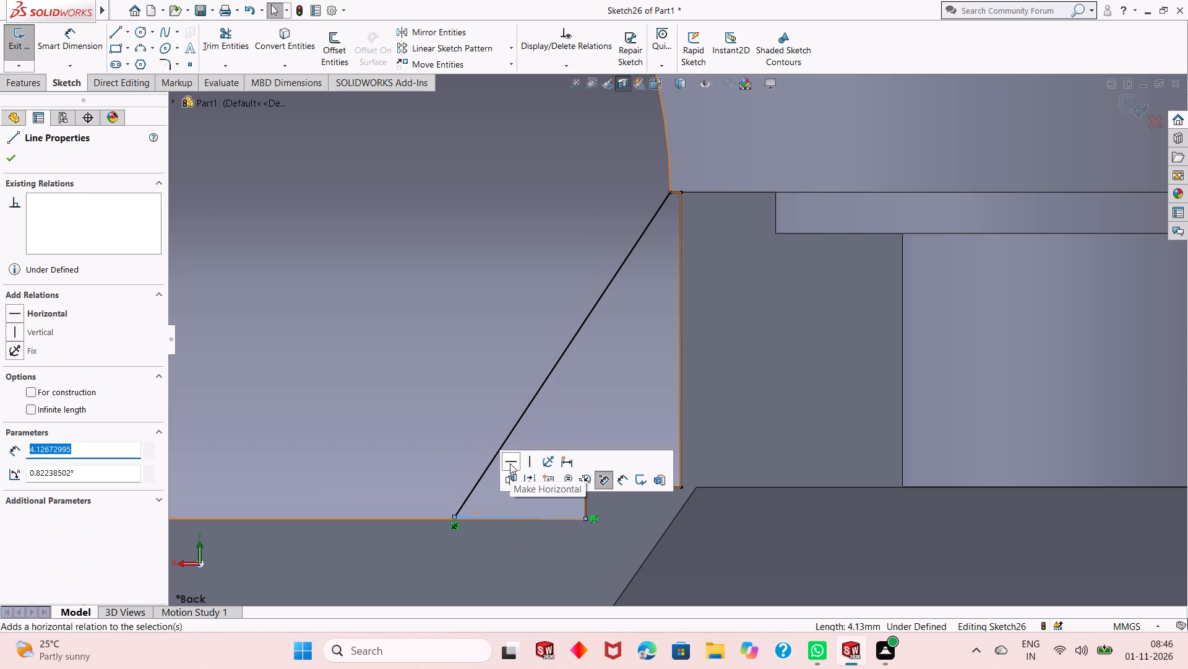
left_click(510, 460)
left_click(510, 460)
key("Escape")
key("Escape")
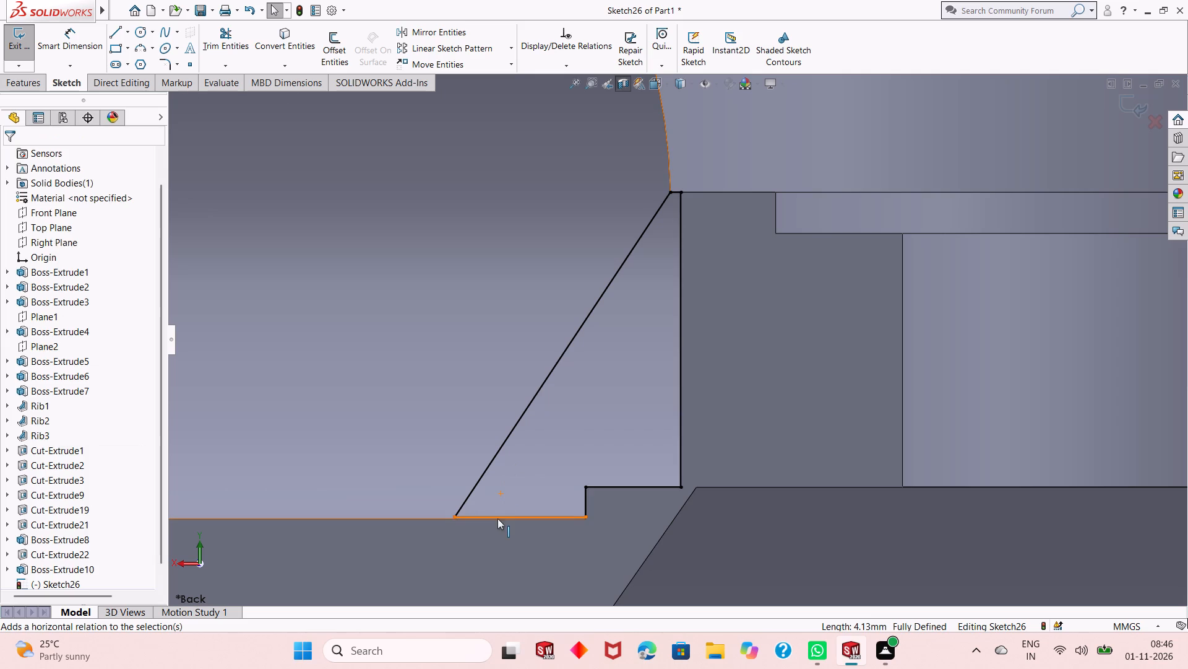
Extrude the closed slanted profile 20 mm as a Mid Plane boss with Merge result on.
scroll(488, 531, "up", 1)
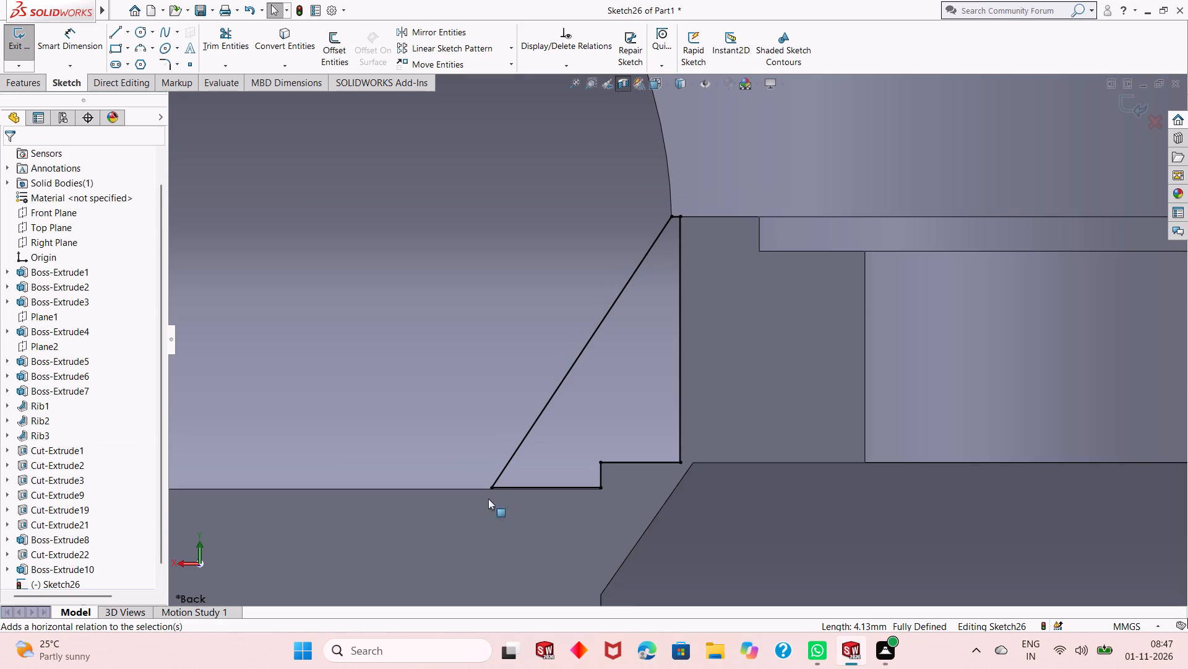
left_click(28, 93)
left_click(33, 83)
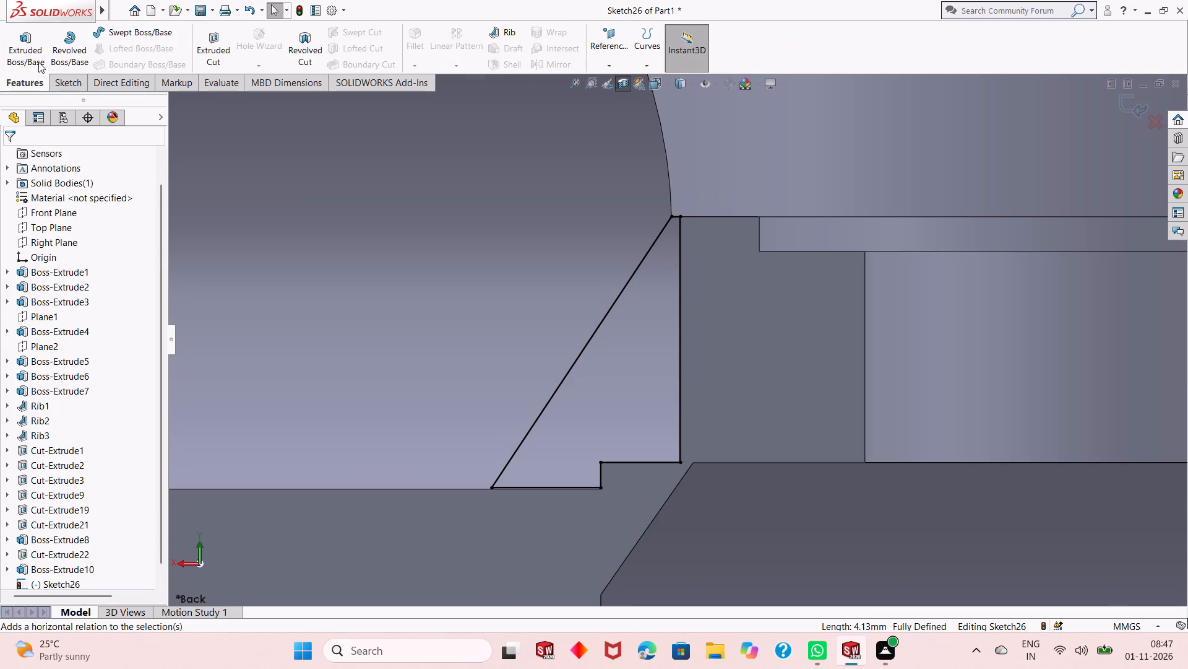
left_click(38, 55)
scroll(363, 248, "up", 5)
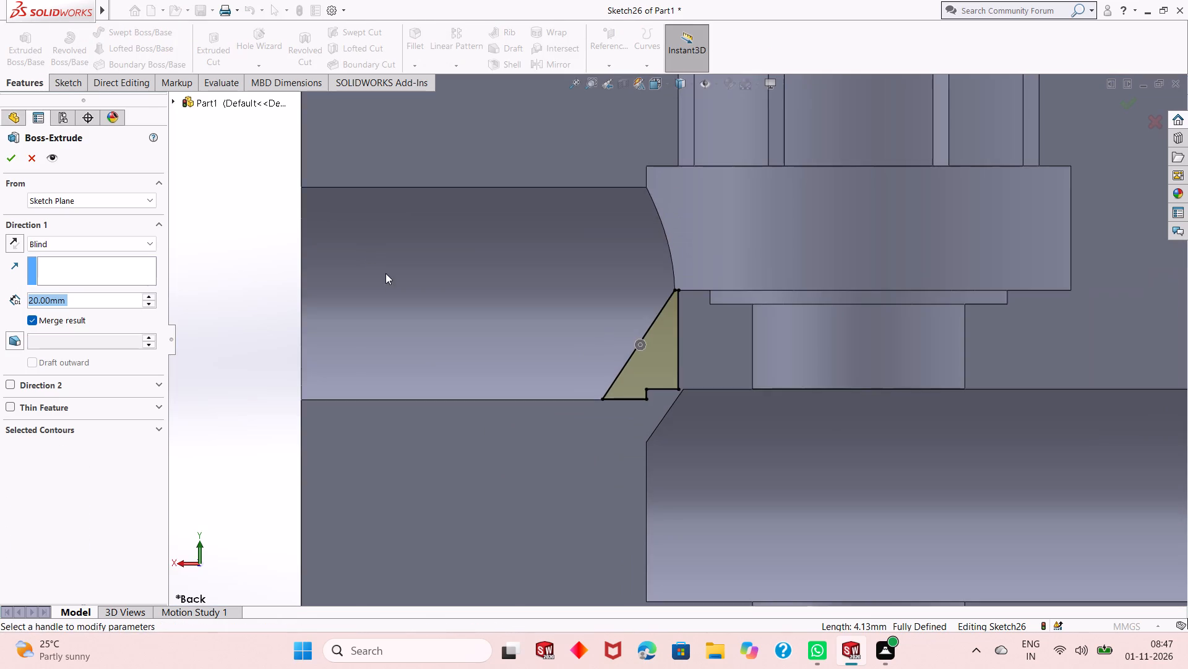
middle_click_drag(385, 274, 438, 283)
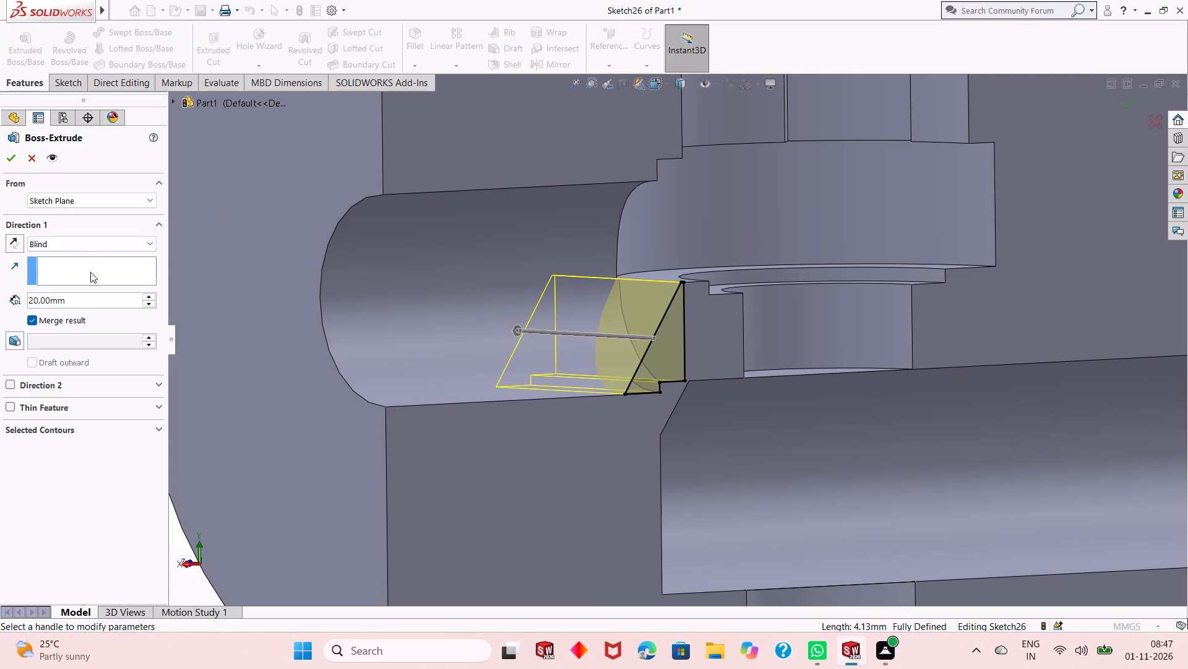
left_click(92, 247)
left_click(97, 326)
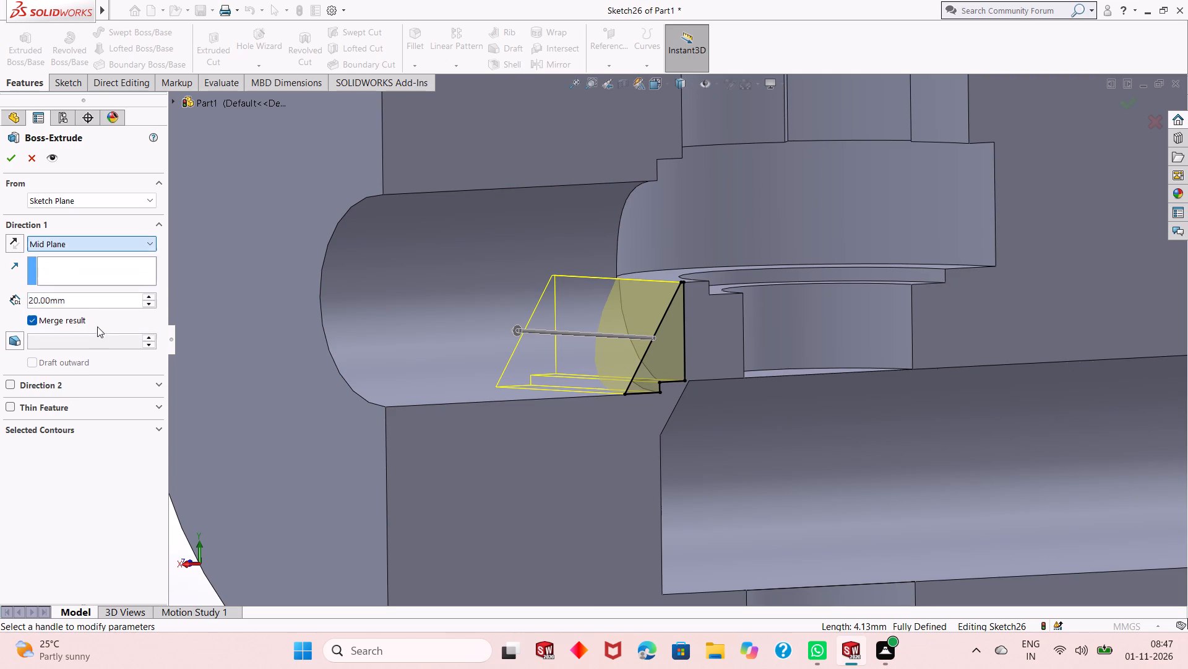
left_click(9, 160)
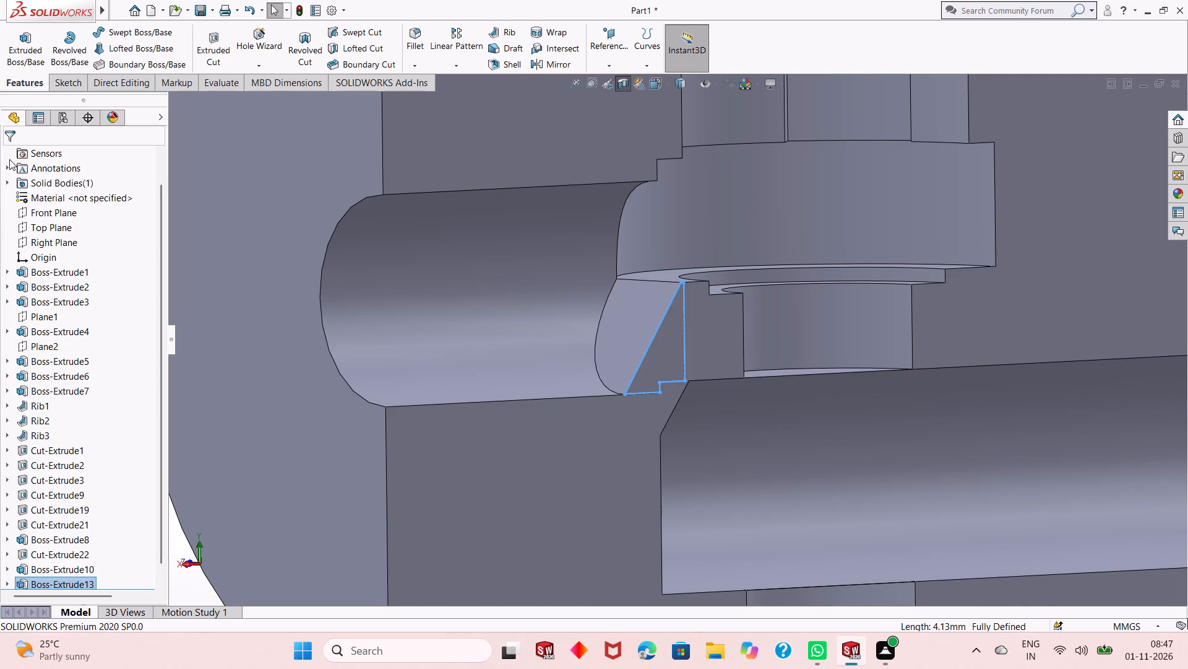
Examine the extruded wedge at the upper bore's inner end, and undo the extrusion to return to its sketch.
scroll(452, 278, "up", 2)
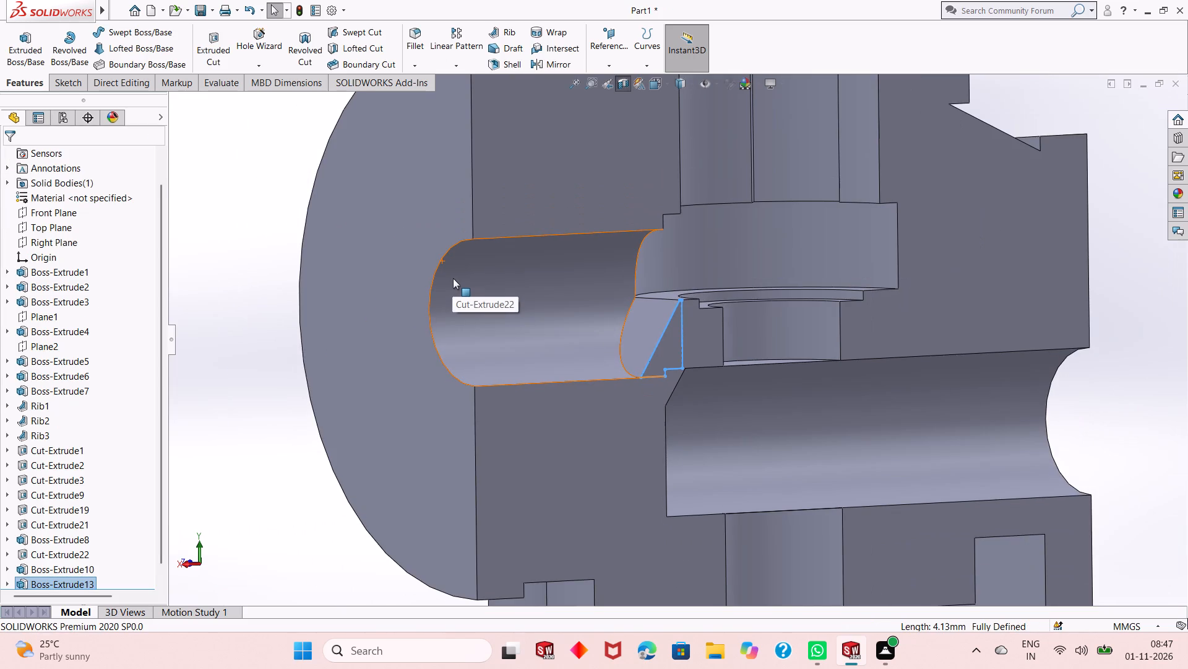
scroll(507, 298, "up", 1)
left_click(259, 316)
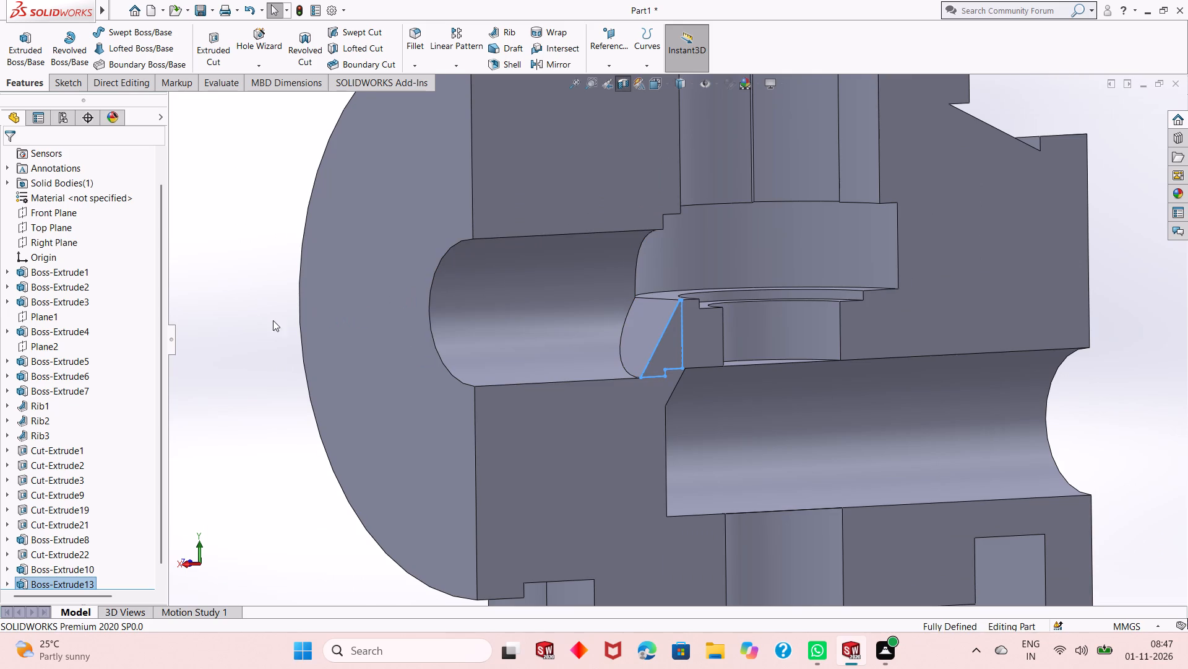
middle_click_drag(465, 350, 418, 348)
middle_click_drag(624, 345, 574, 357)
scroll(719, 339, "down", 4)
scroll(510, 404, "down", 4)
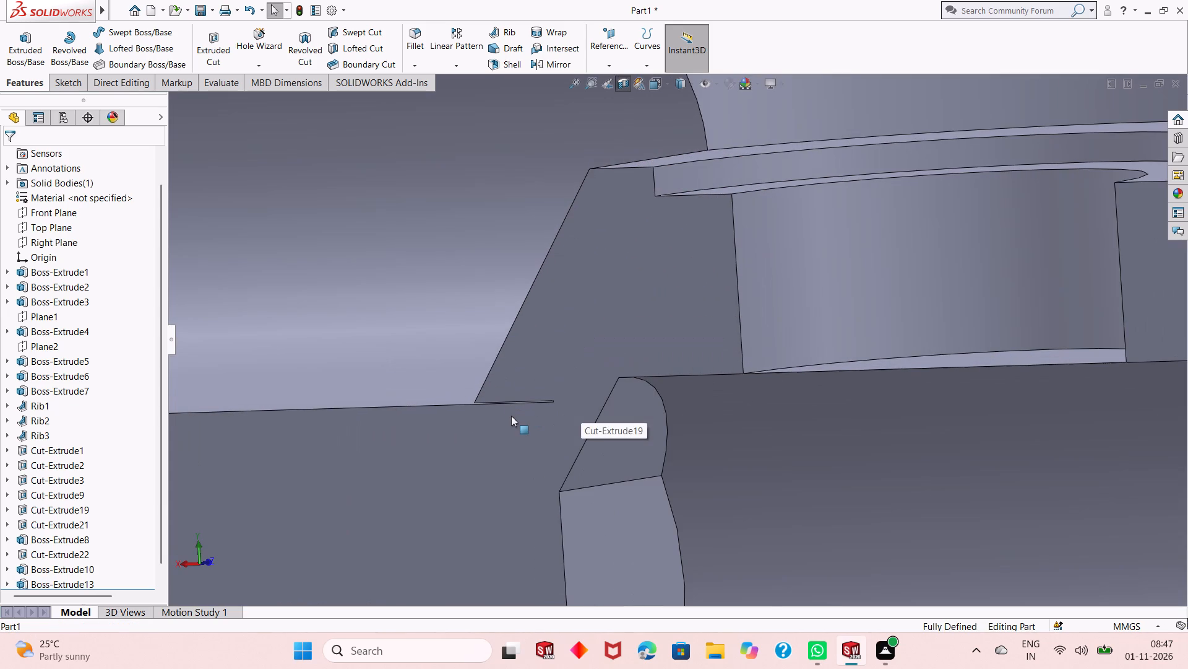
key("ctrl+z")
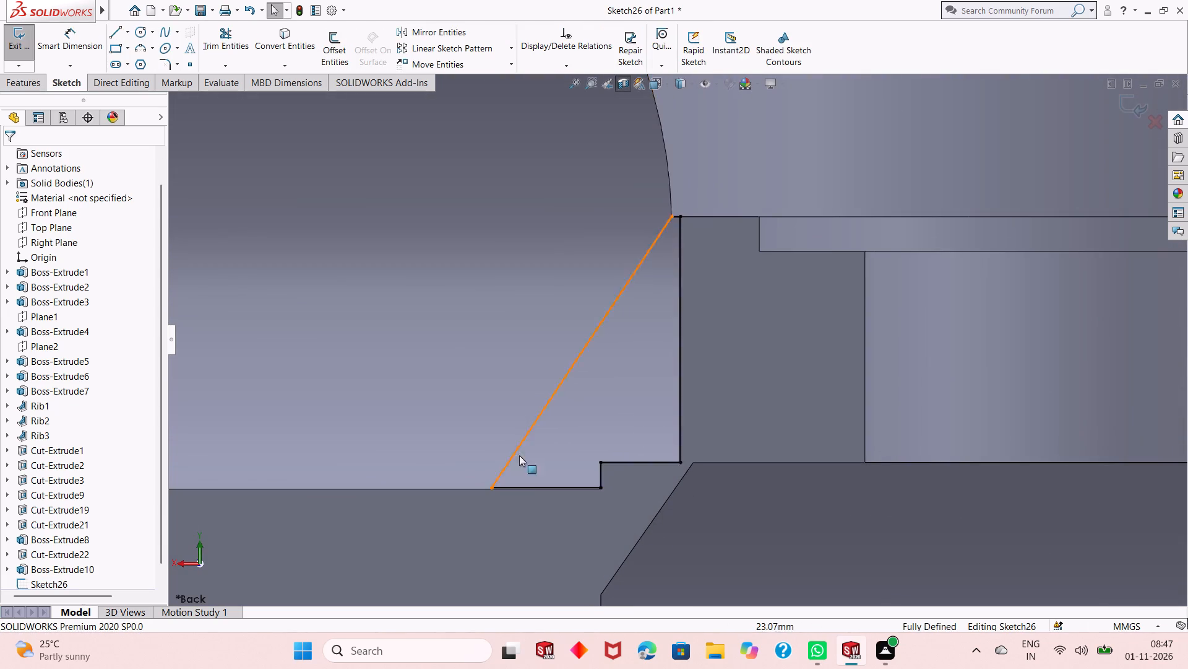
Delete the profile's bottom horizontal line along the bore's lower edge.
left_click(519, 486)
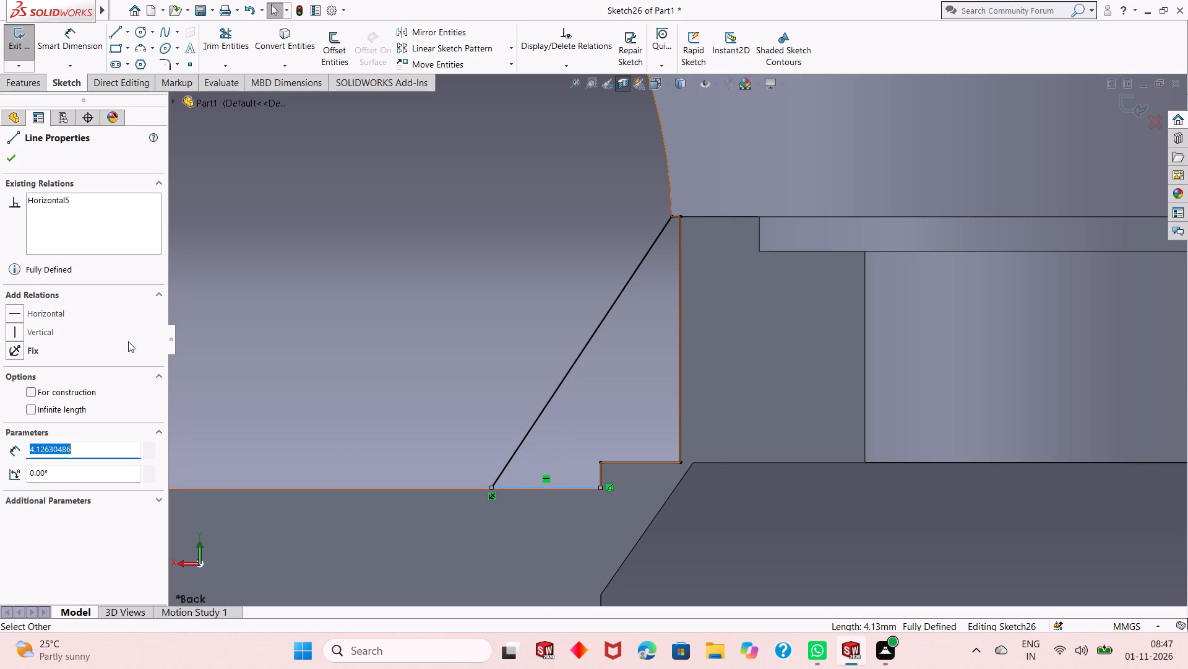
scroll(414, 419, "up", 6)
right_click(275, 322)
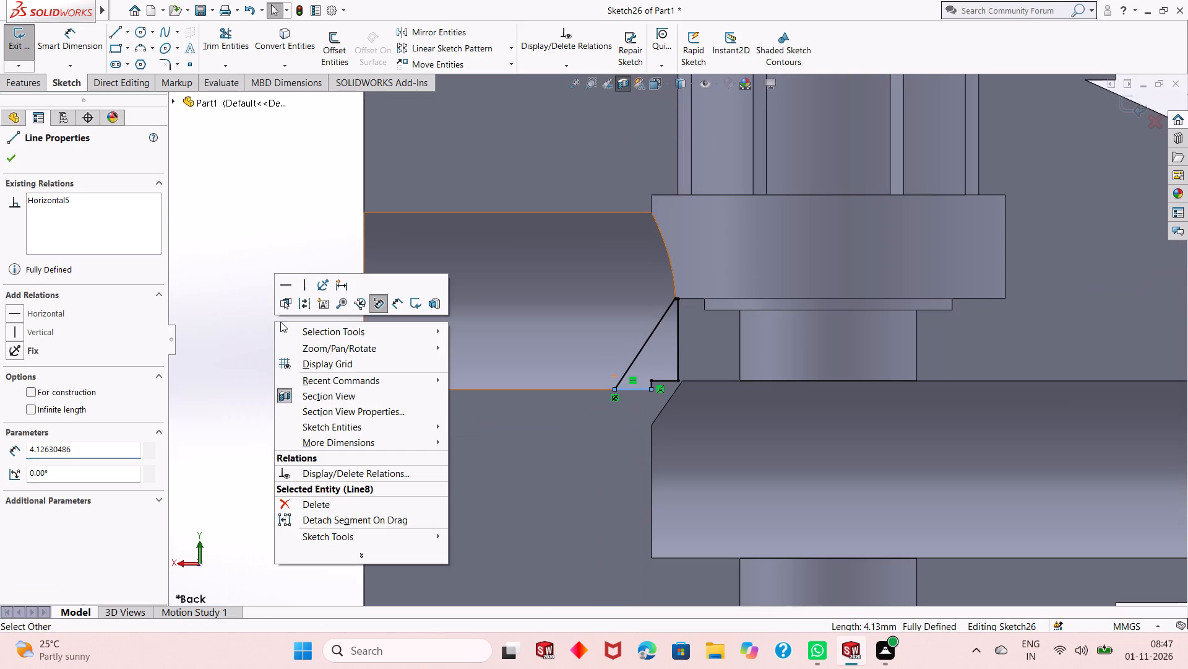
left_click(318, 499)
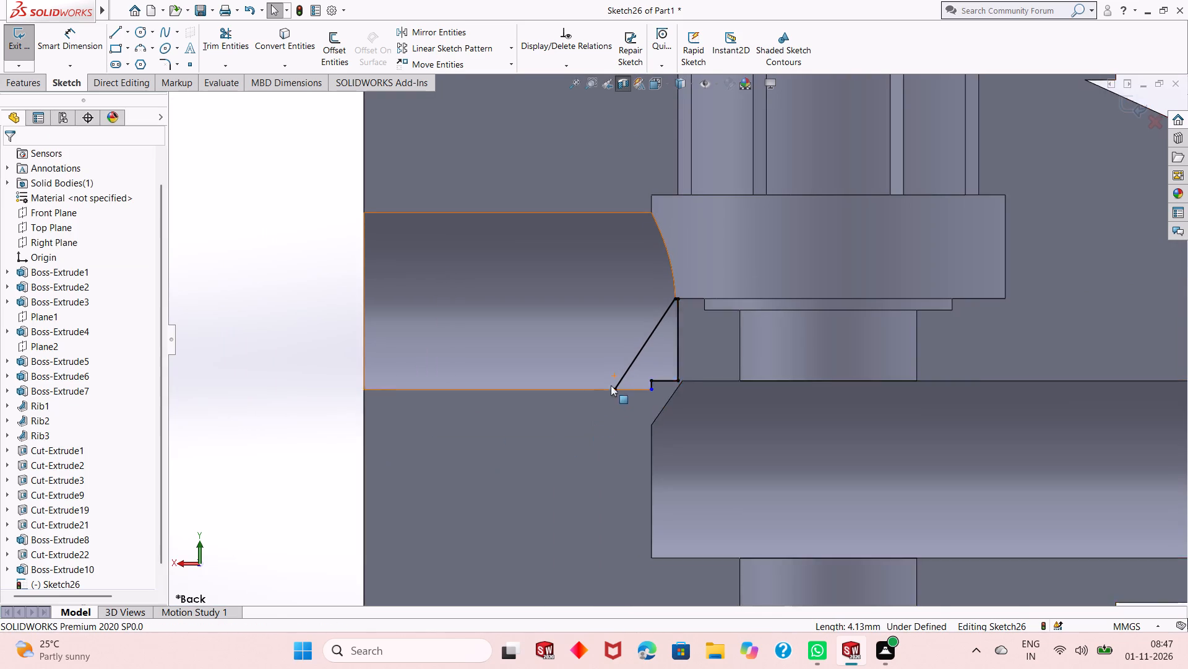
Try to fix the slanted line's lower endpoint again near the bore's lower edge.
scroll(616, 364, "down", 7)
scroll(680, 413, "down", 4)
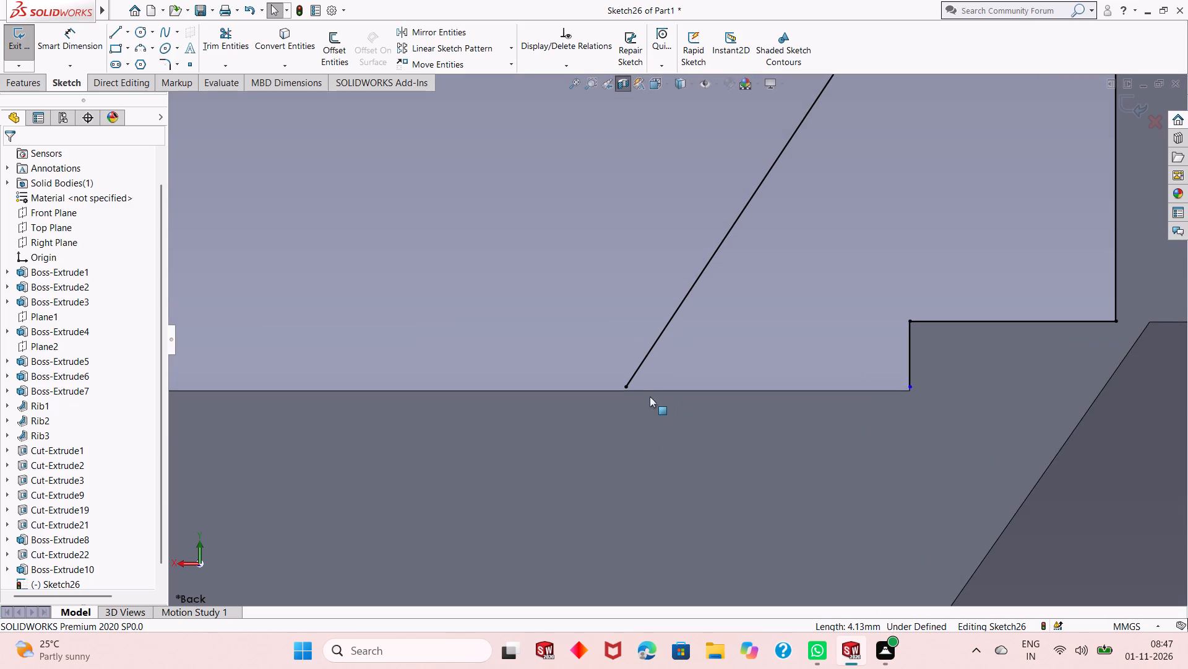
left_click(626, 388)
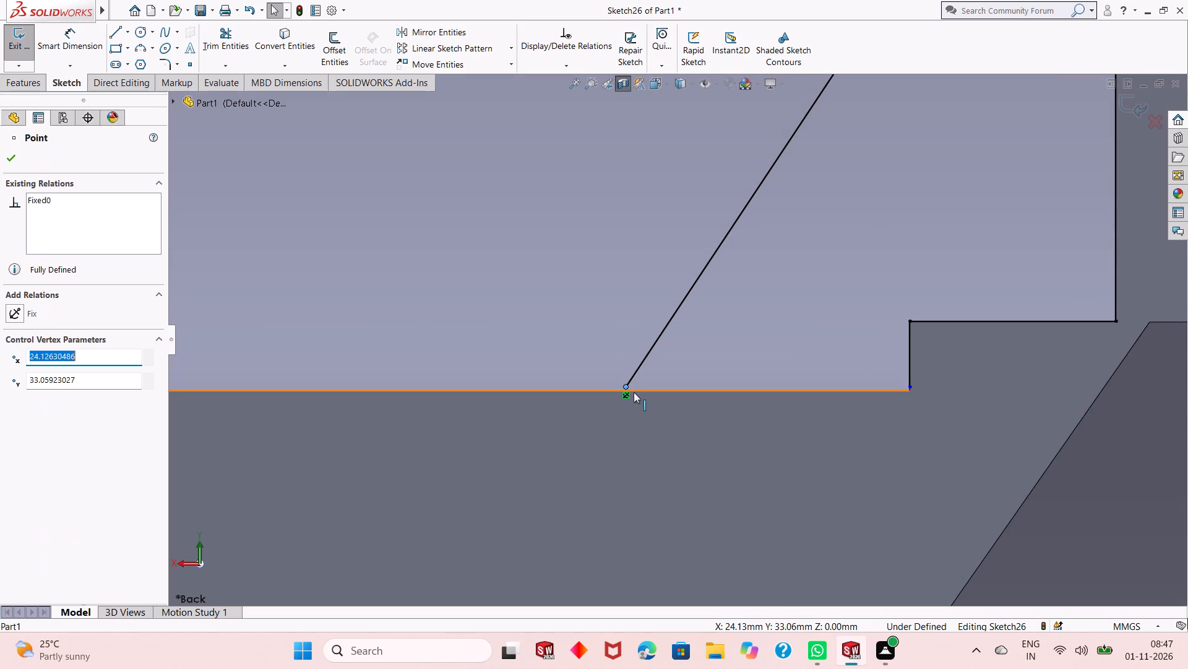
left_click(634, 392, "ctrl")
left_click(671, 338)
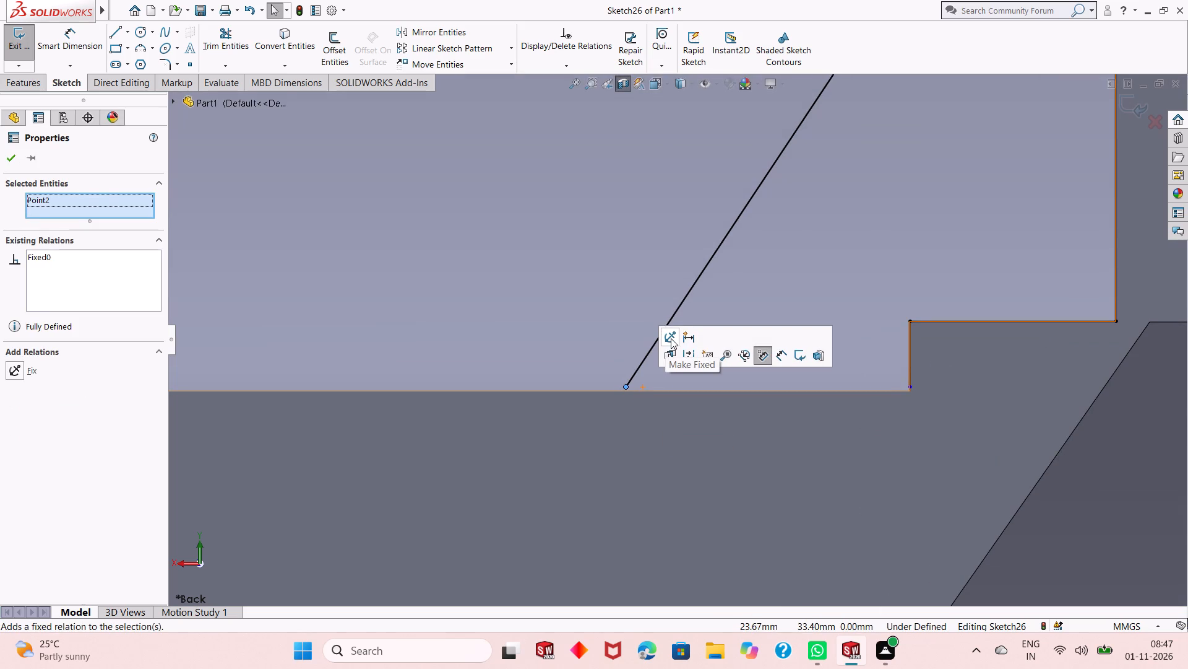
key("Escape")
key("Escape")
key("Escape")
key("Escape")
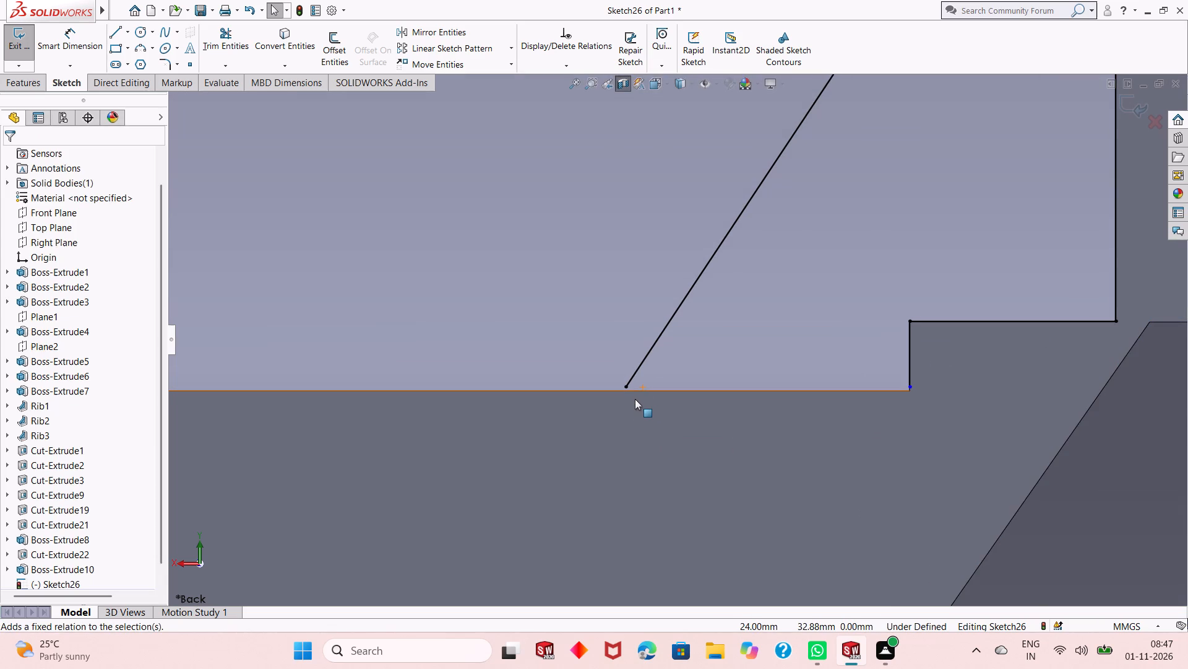
Undo the sketch edits back through the profile lines and the slanted line, leaving the sketch empty.
scroll(634, 400, "up", 4)
key("ctrl+z")
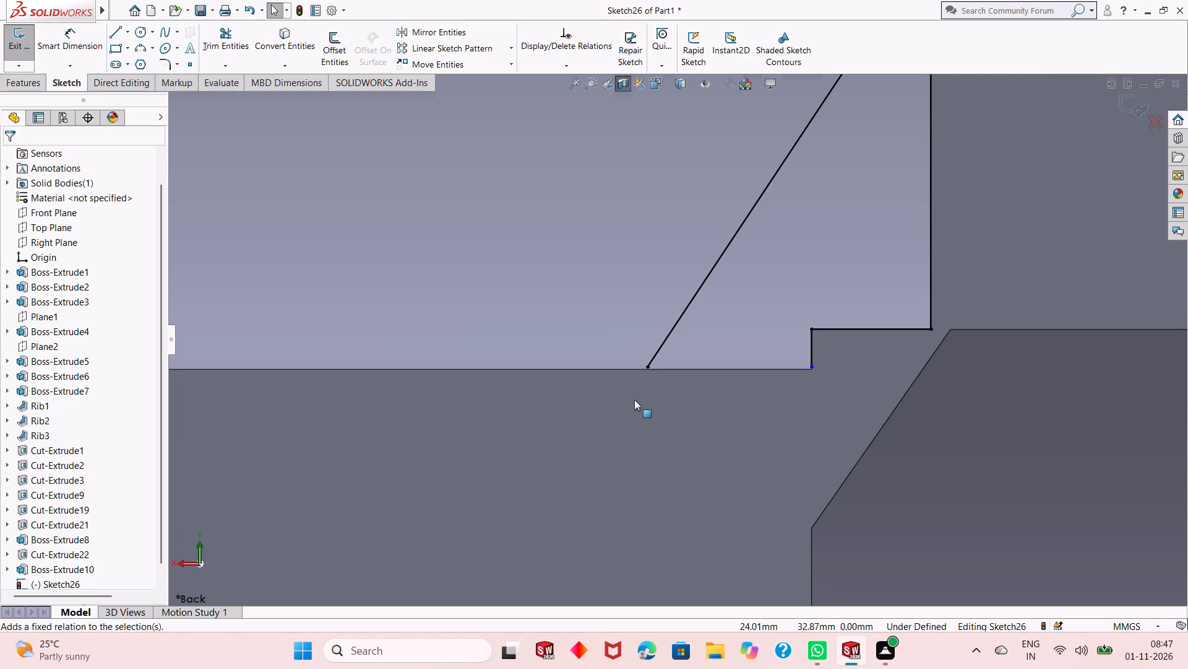
key("ctrl+z")
key("ctrl+z")
key("ctrl+z")
key("ctrl+z")
key("ctrl+z")
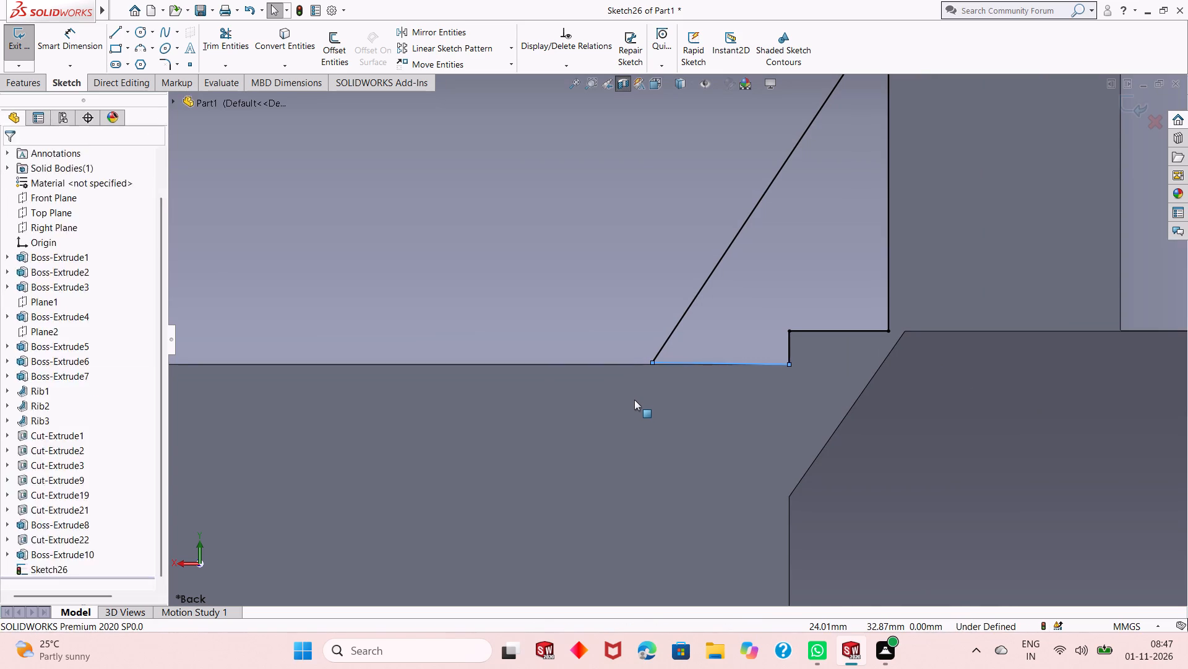
key("ctrl+z")
key("ctrl+z")
key("ctrl+z")
scroll(634, 400, "up", 5)
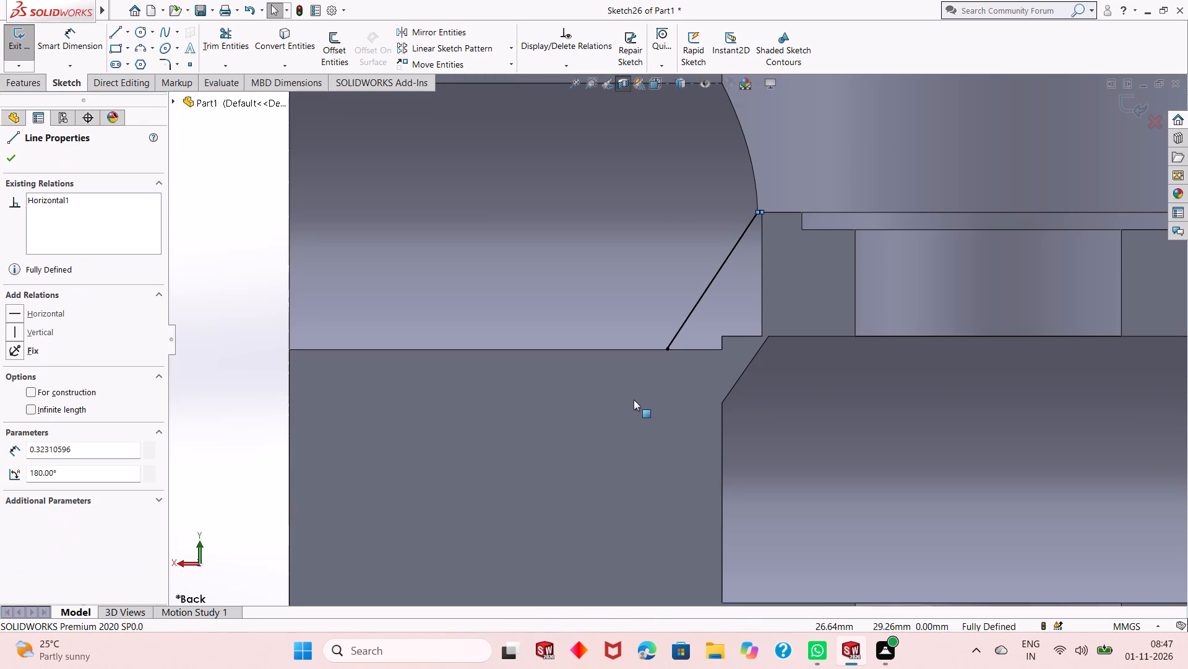
key("ctrl+z")
key("ctrl+z")
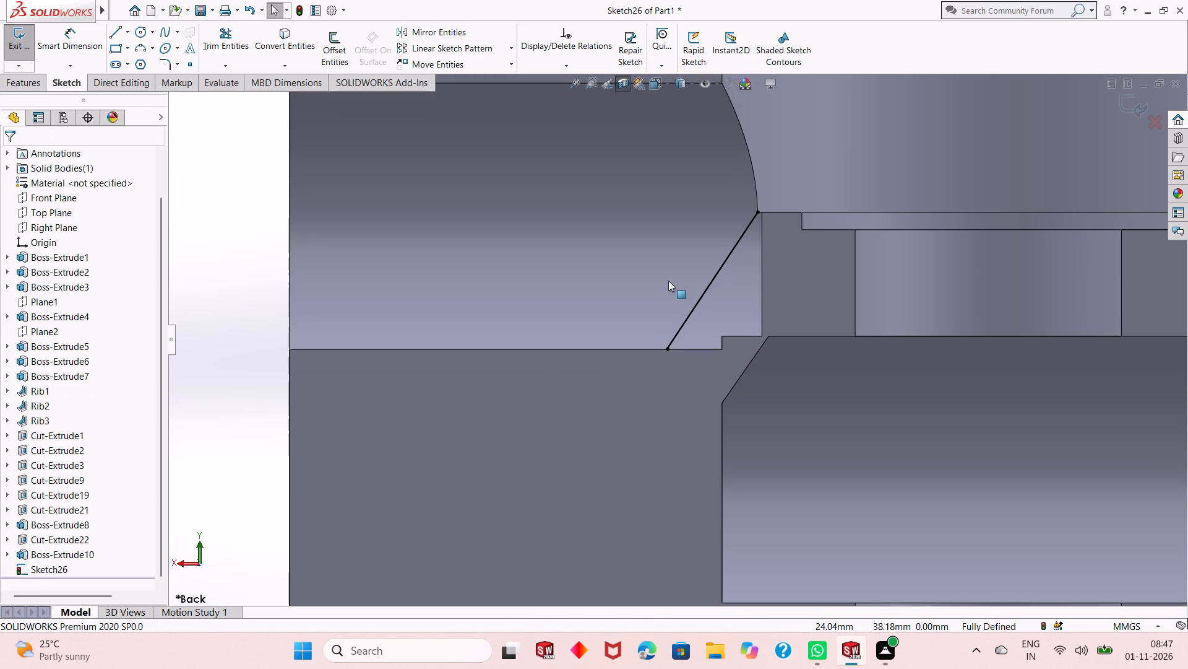
key("ctrl+z")
key("ctrl+z")
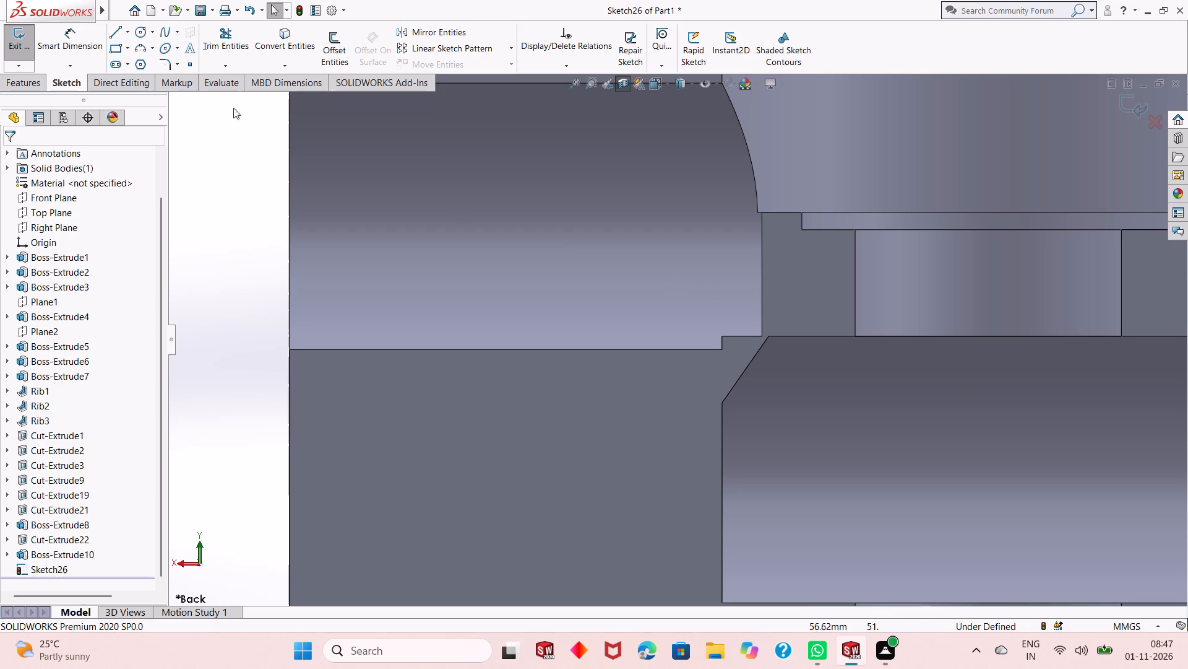
Sketch a slanted line about 12.5 mm long from the upper bore's inner-end corner down to the bore's lower edge.
left_click(116, 34)
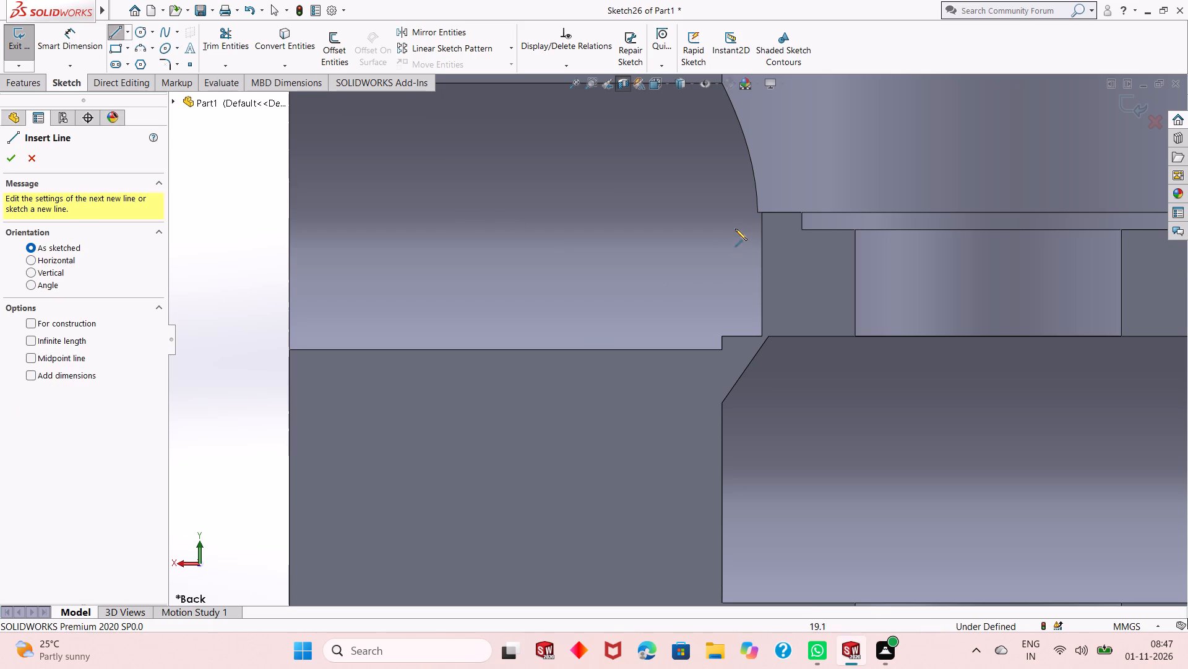
left_click(757, 211)
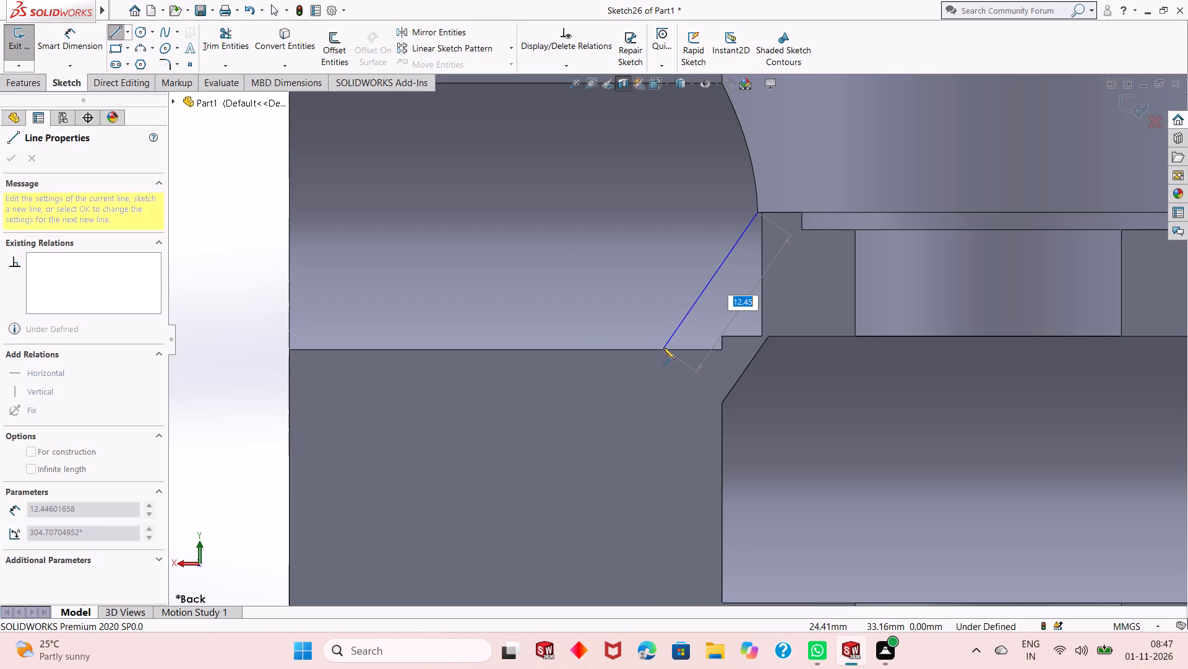
left_click(663, 351)
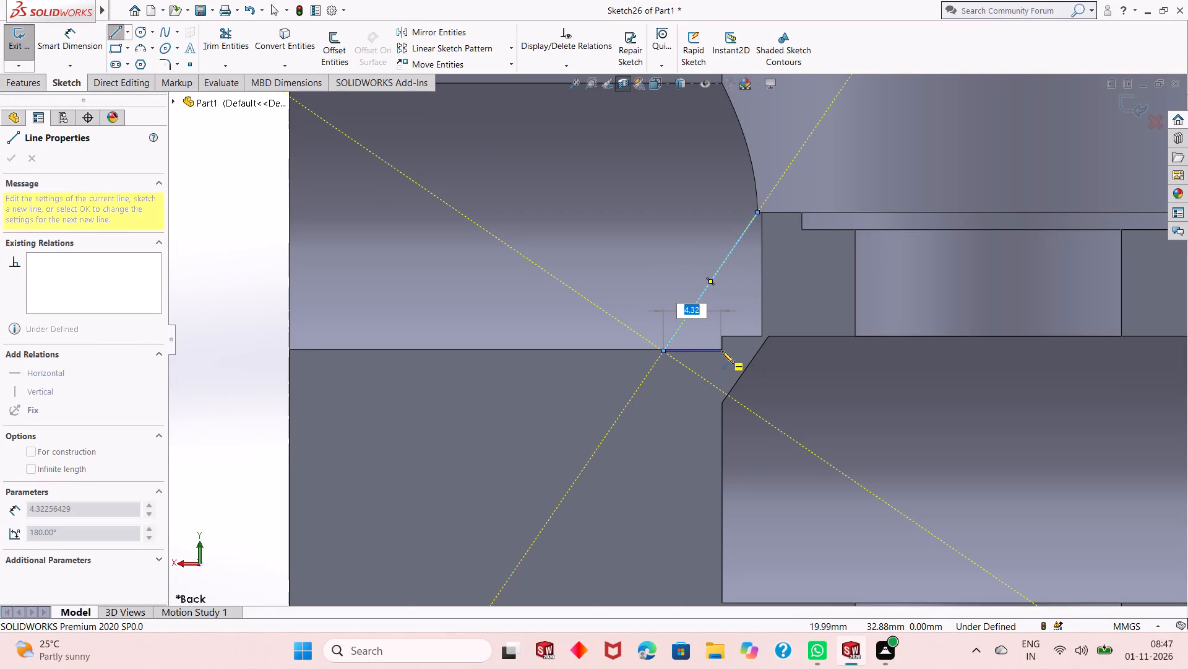
scroll(722, 351, "up", 2)
scroll(722, 351, "down", 6)
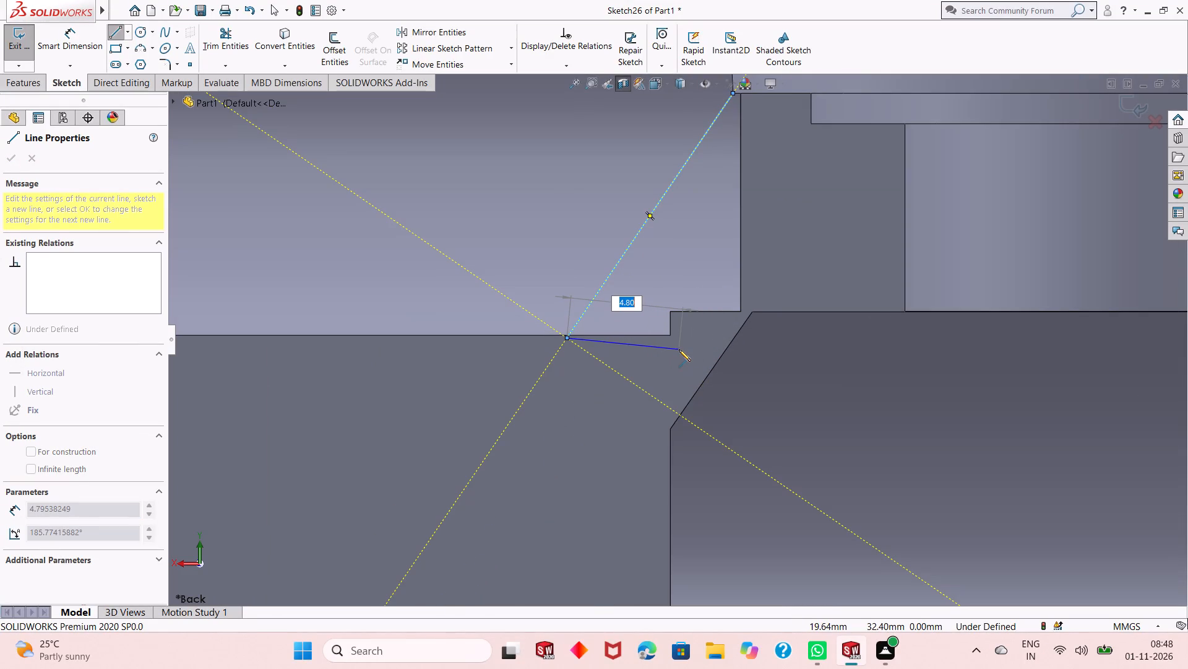
key("Escape")
key("Escape")
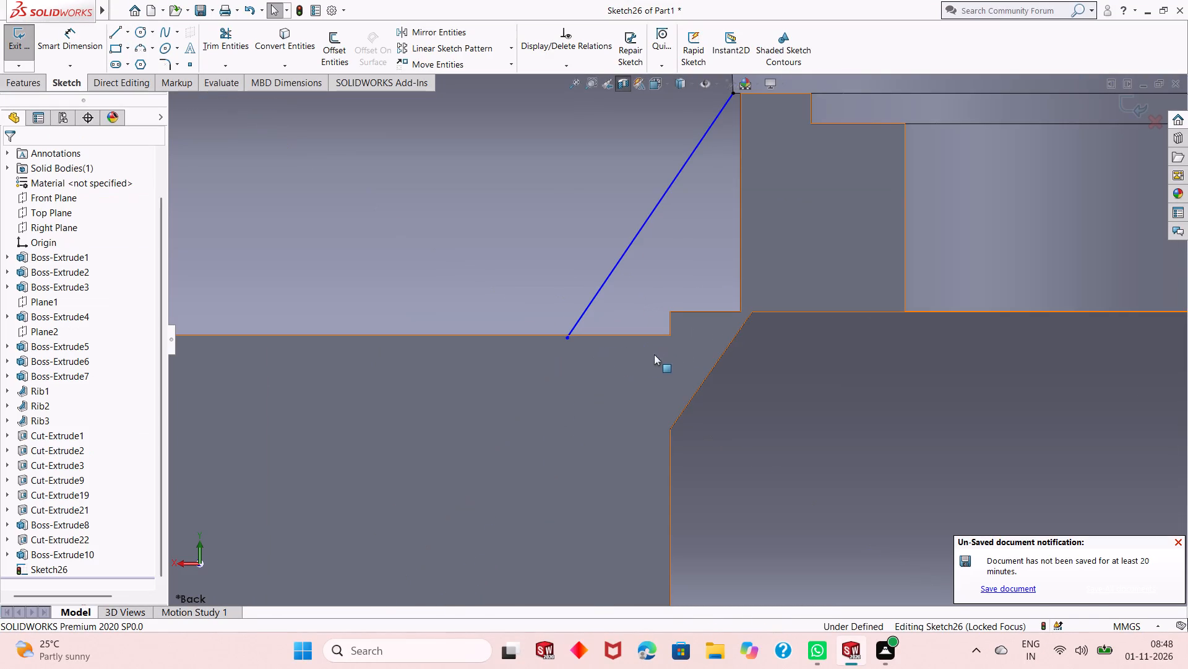
Dimension the slanted line's lower endpoint 28 mm horizontally from the bore's outer end edge.
scroll(611, 363, "up", 3)
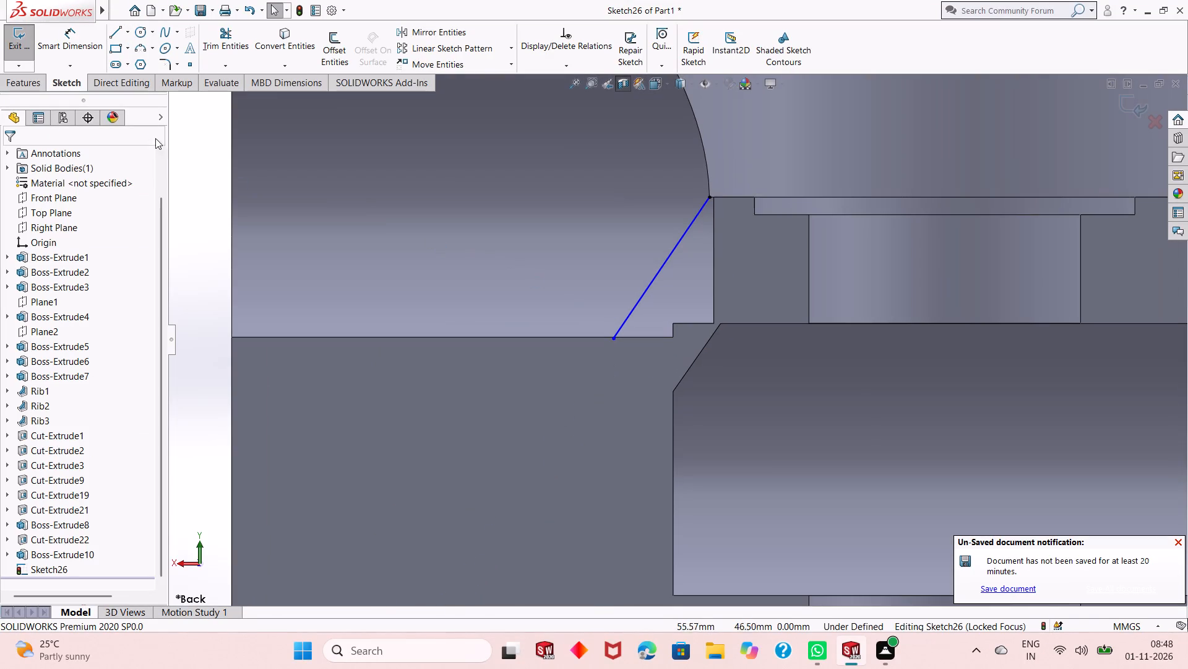
left_click(76, 41)
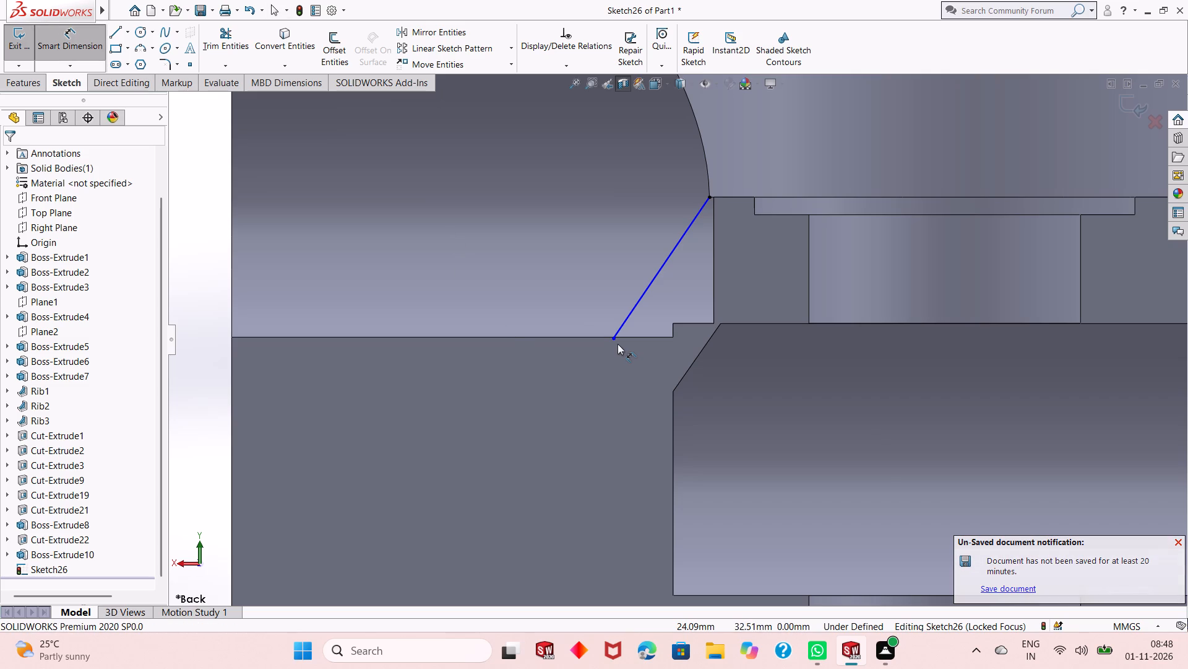
left_click(614, 341)
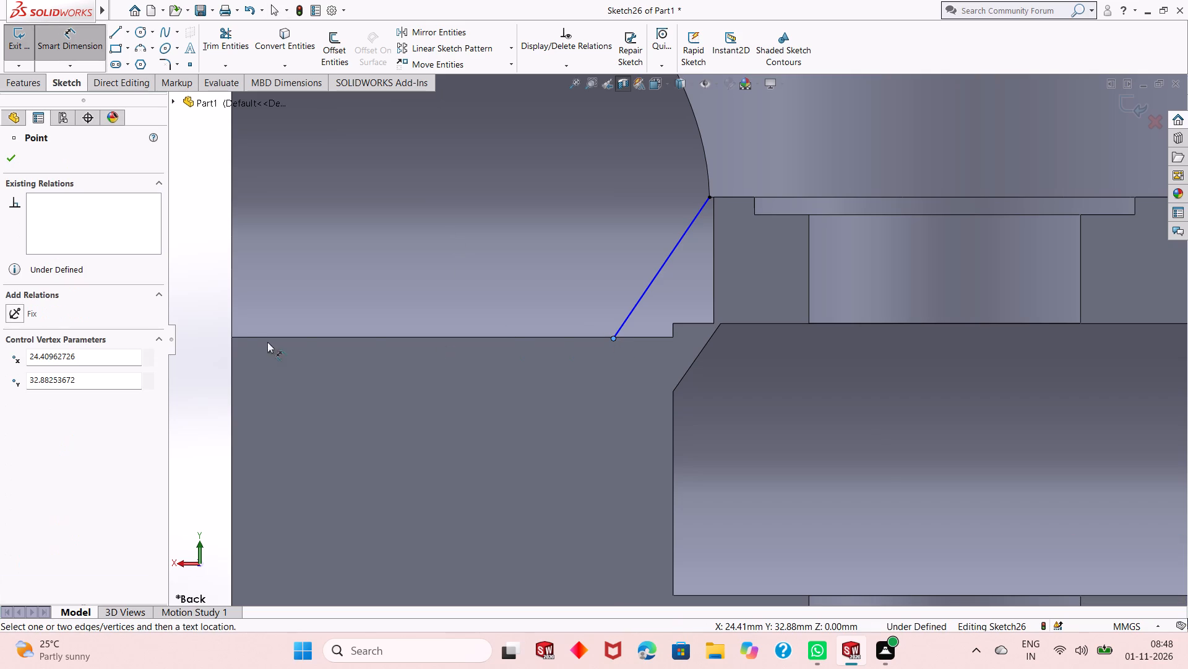
left_click(232, 326)
left_click(224, 361)
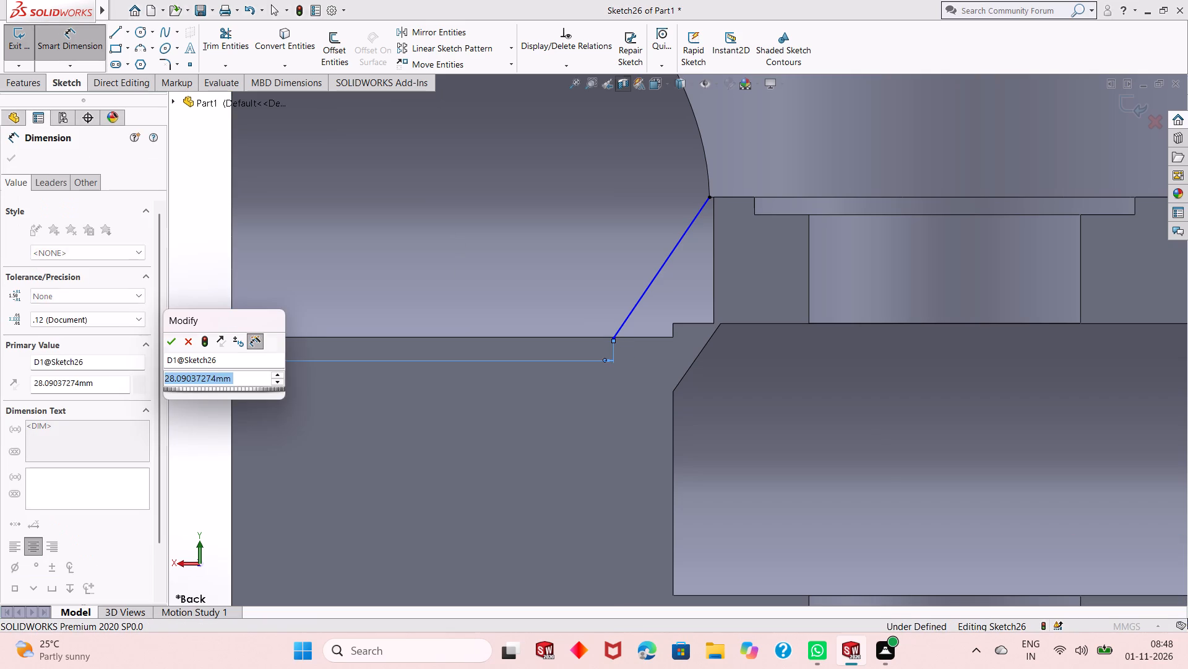
type("28")
key("Return")
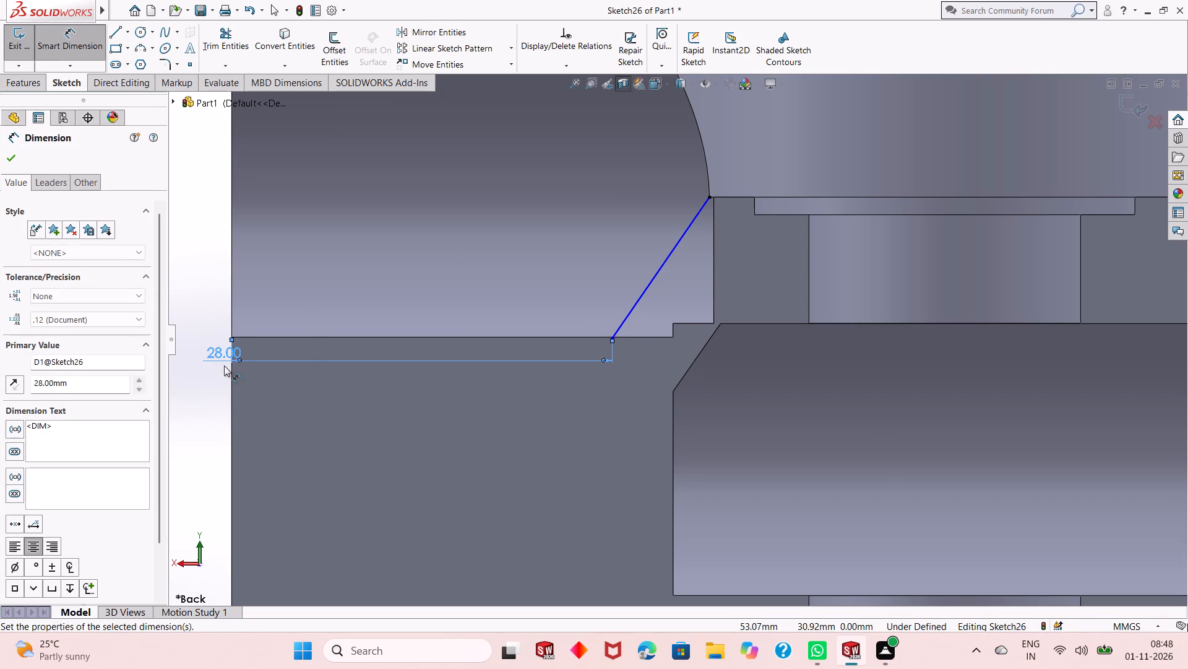
key("Escape")
key("Escape")
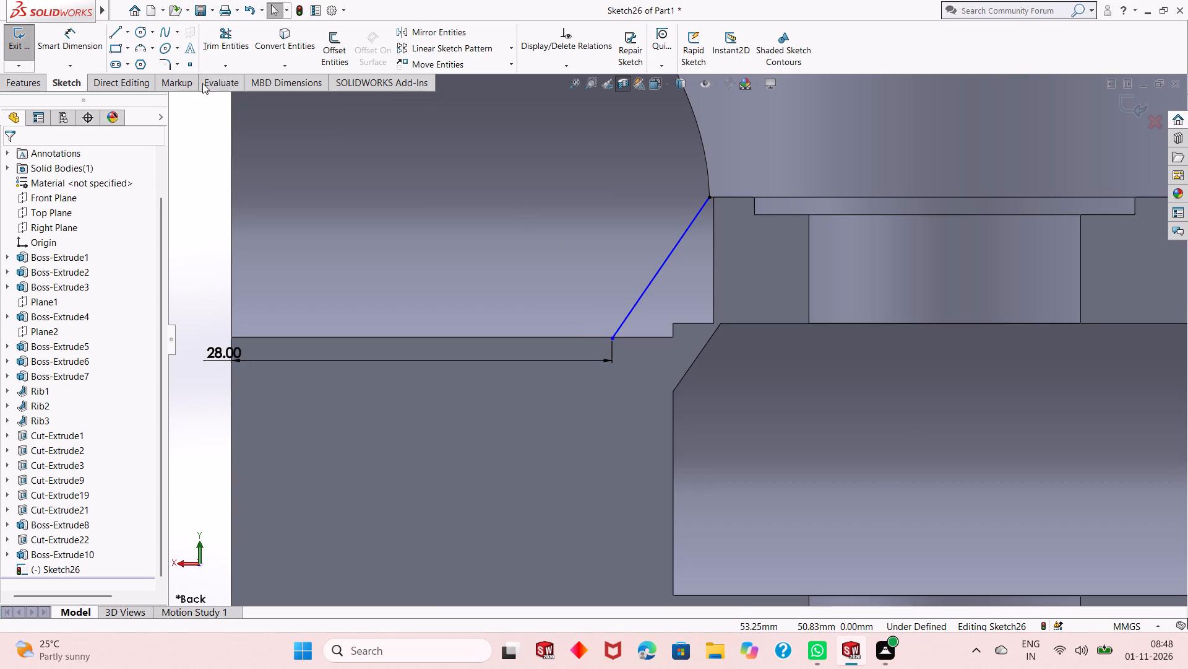
Add a 35° angle dimension between the slanted line and the vertical at its lower endpoint.
left_click(92, 56)
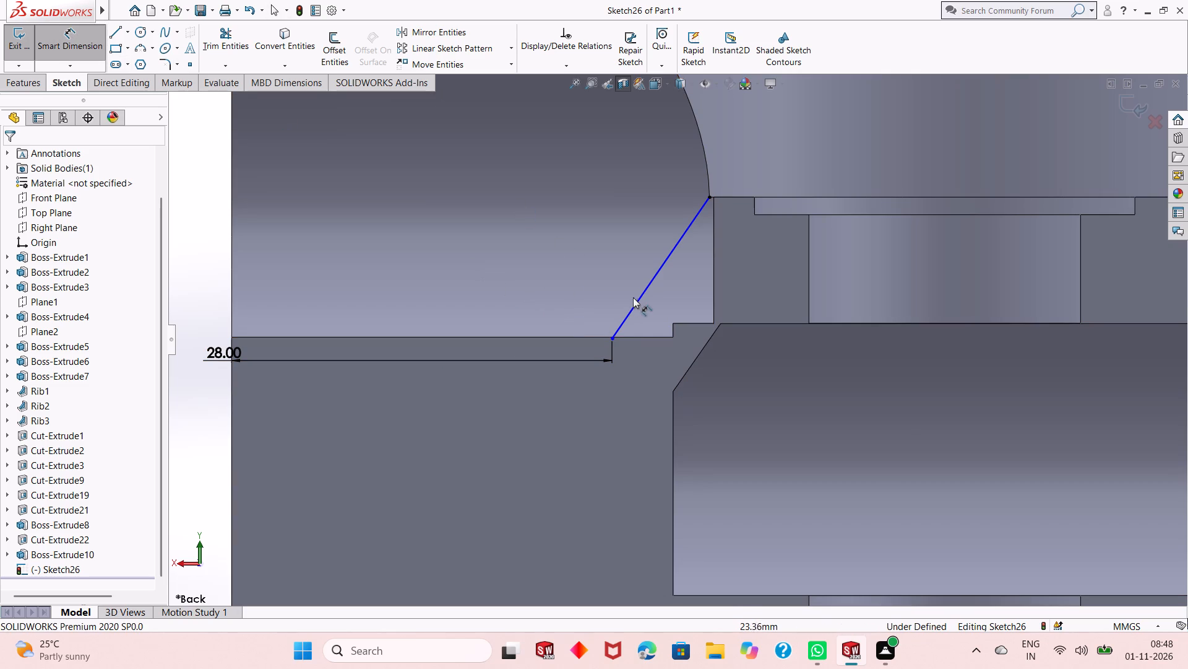
left_click(642, 300)
left_click(614, 340)
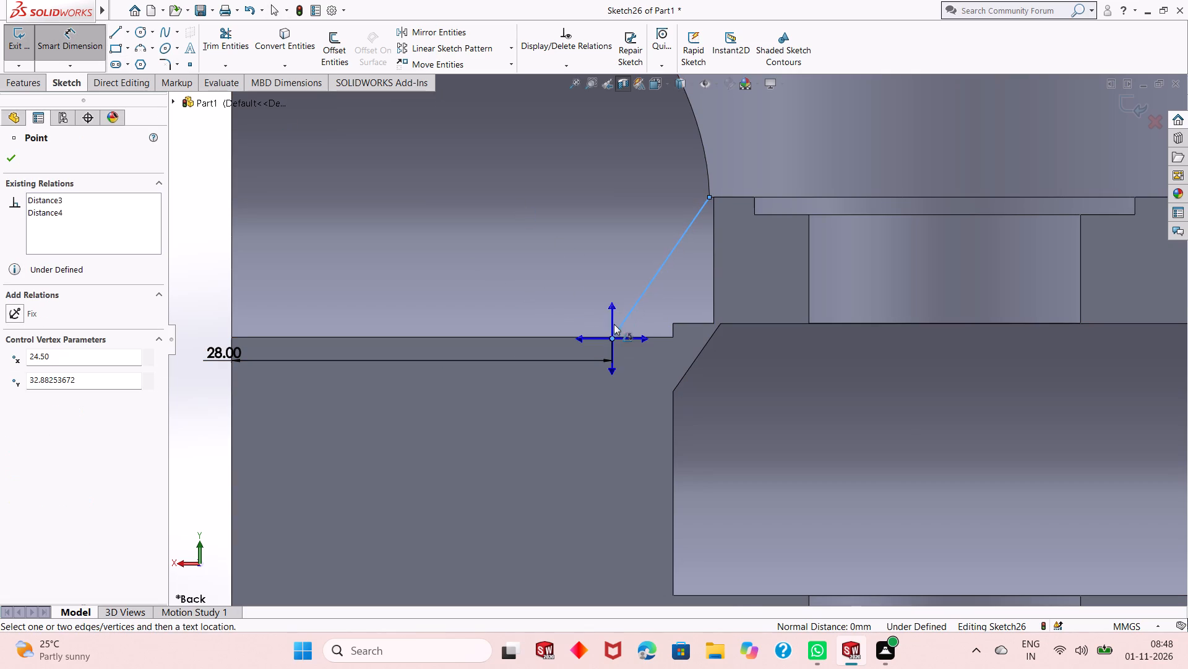
left_click(614, 297)
left_click(616, 287)
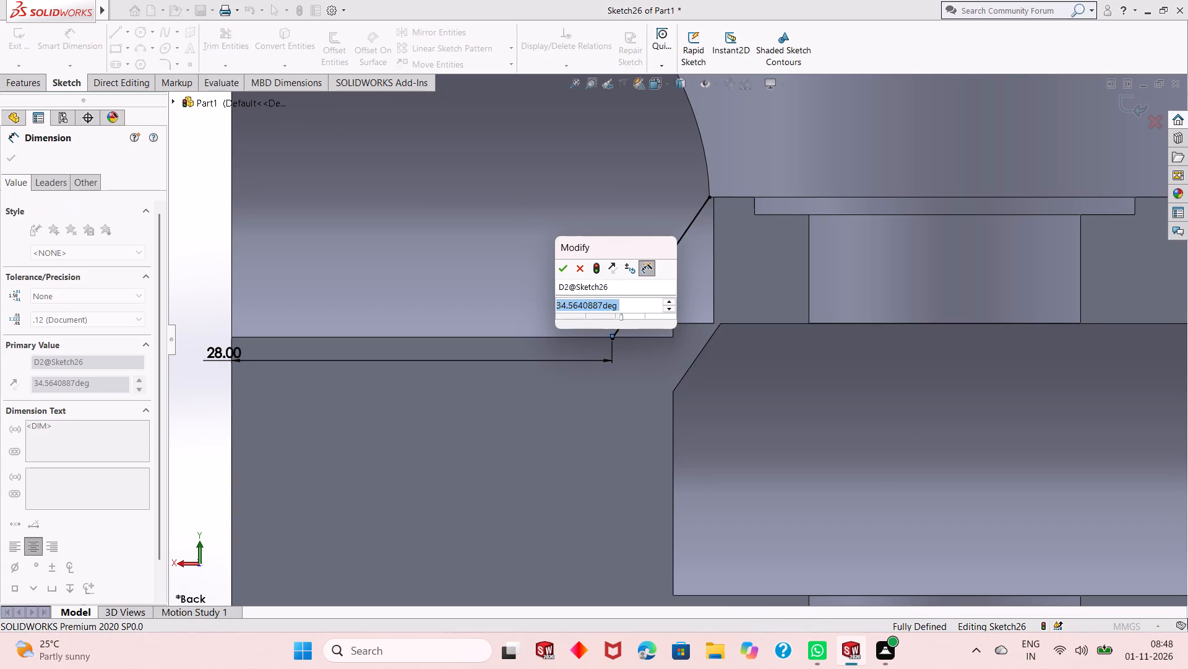
type("35")
key("Return")
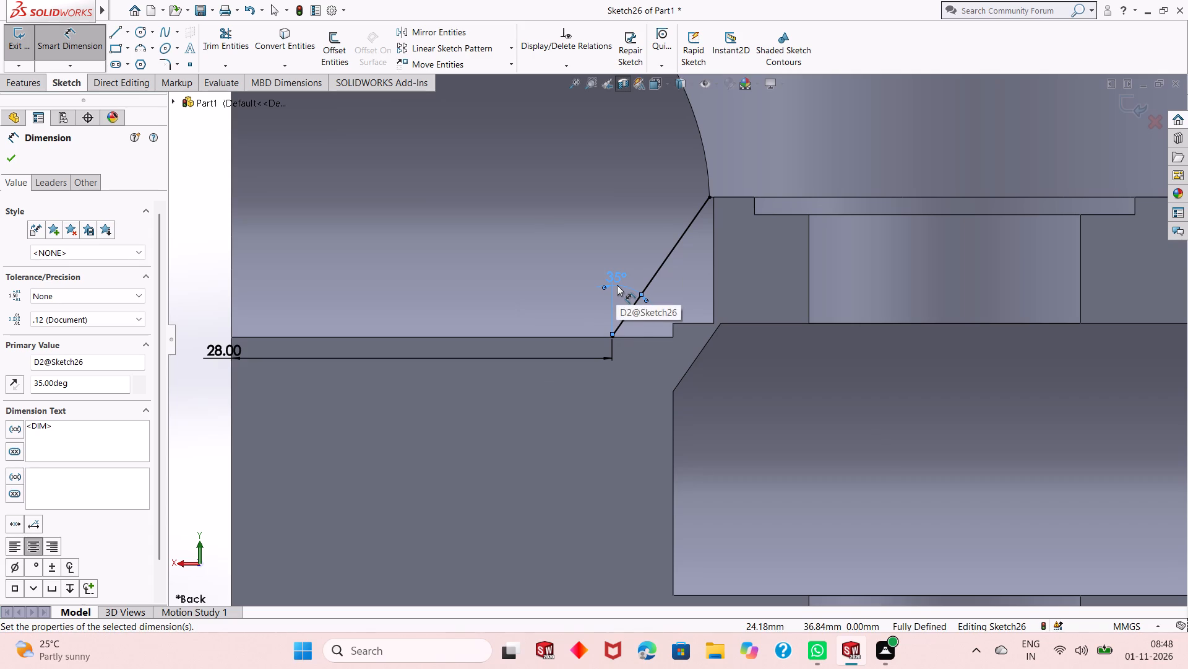
Check the slanted line's lower endpoint against the bore's lower edge, and undo the 35° angle value.
scroll(628, 343, "down", 14)
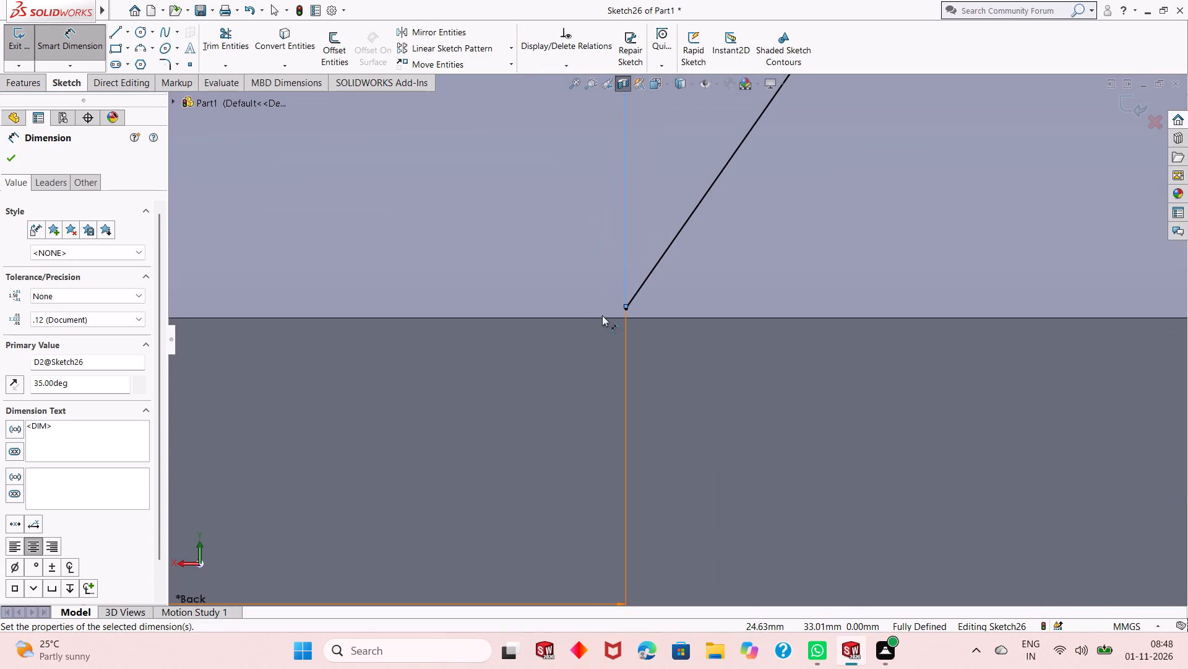
scroll(616, 334, "up", 11)
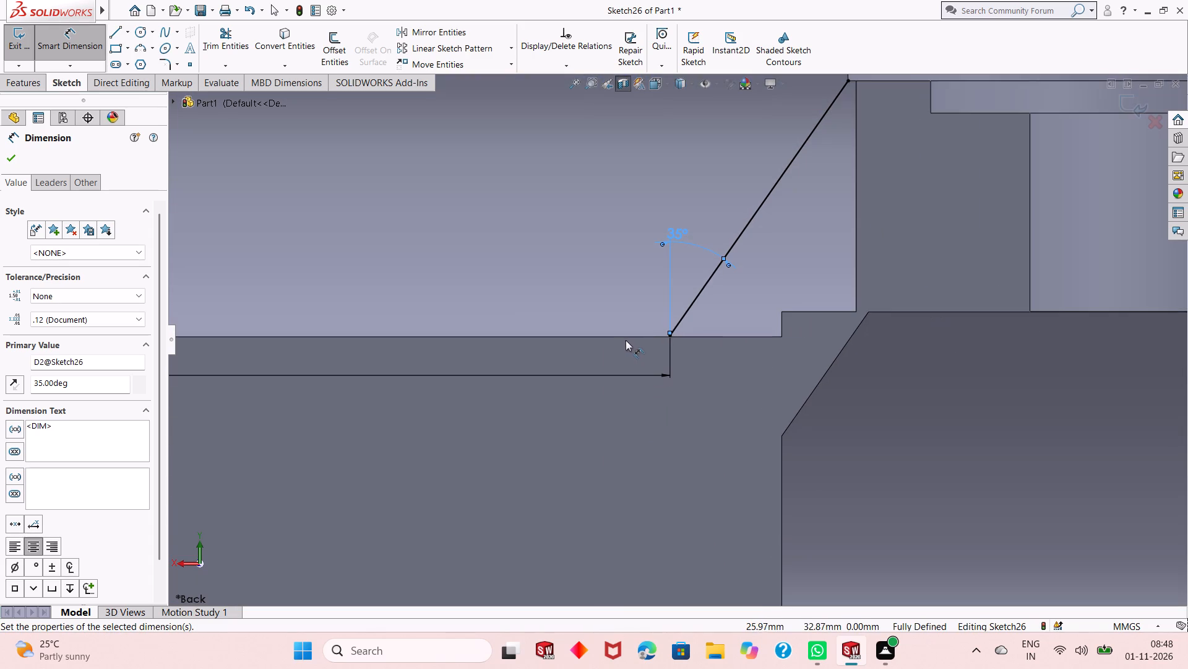
key("Escape")
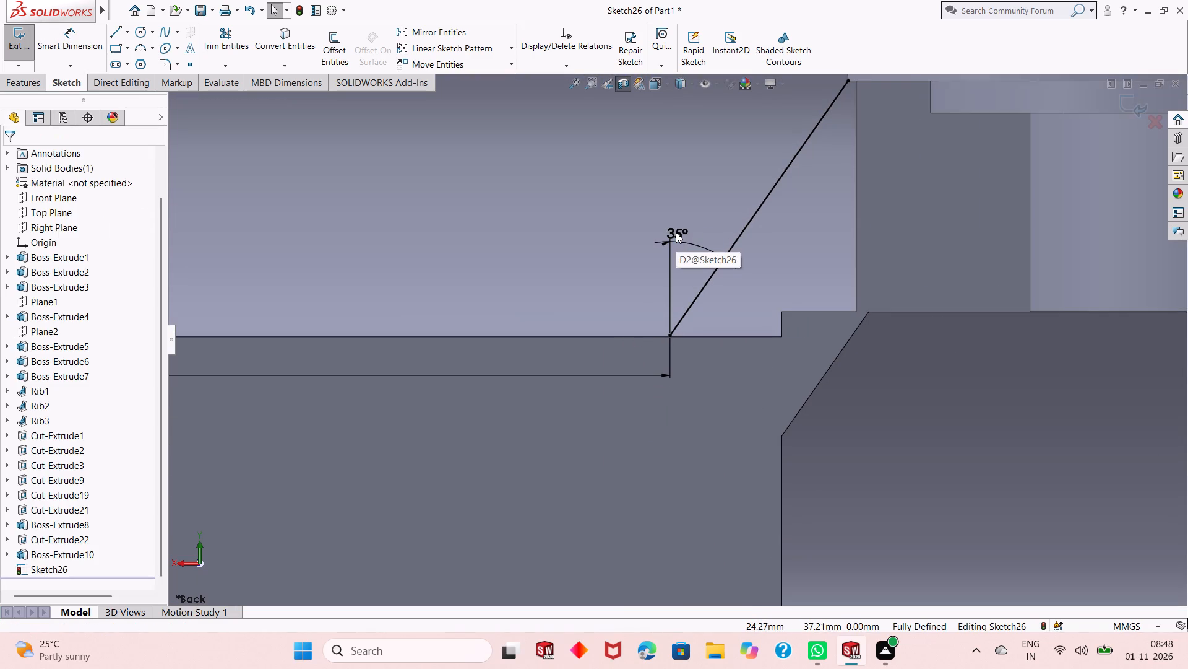
key("ctrl+z")
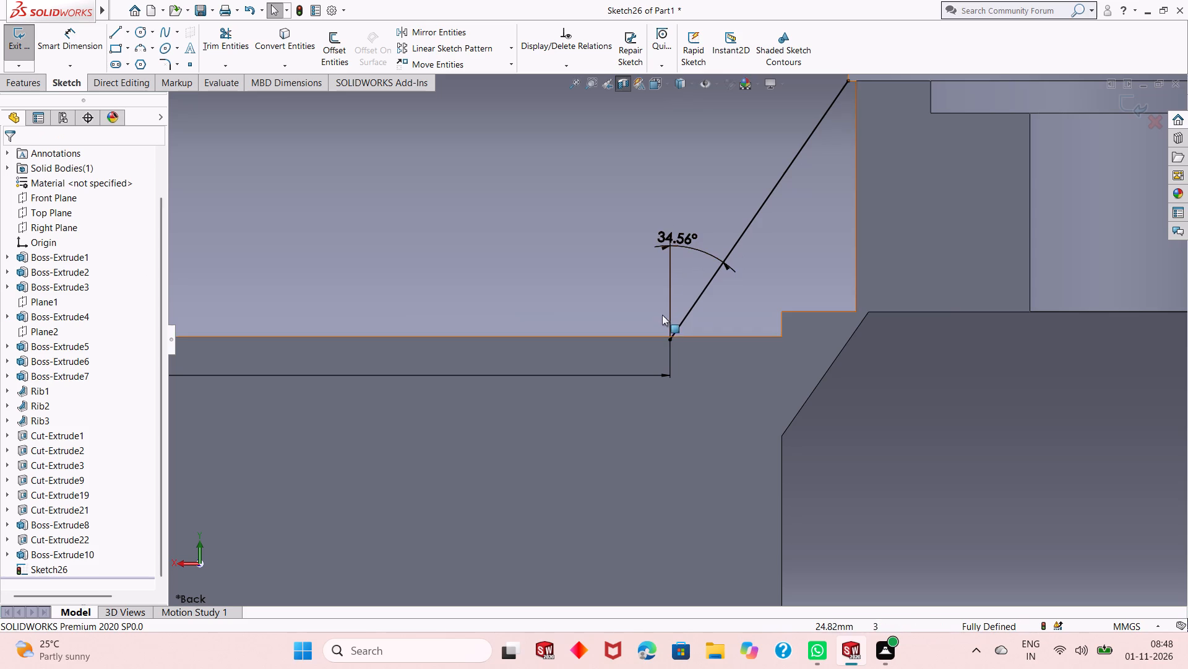
Close the profile with connected lines from the slanted line's upper endpoint, down the bore's inner end and along its stepped edge to the lower endpoint.
scroll(700, 400, "up", 3)
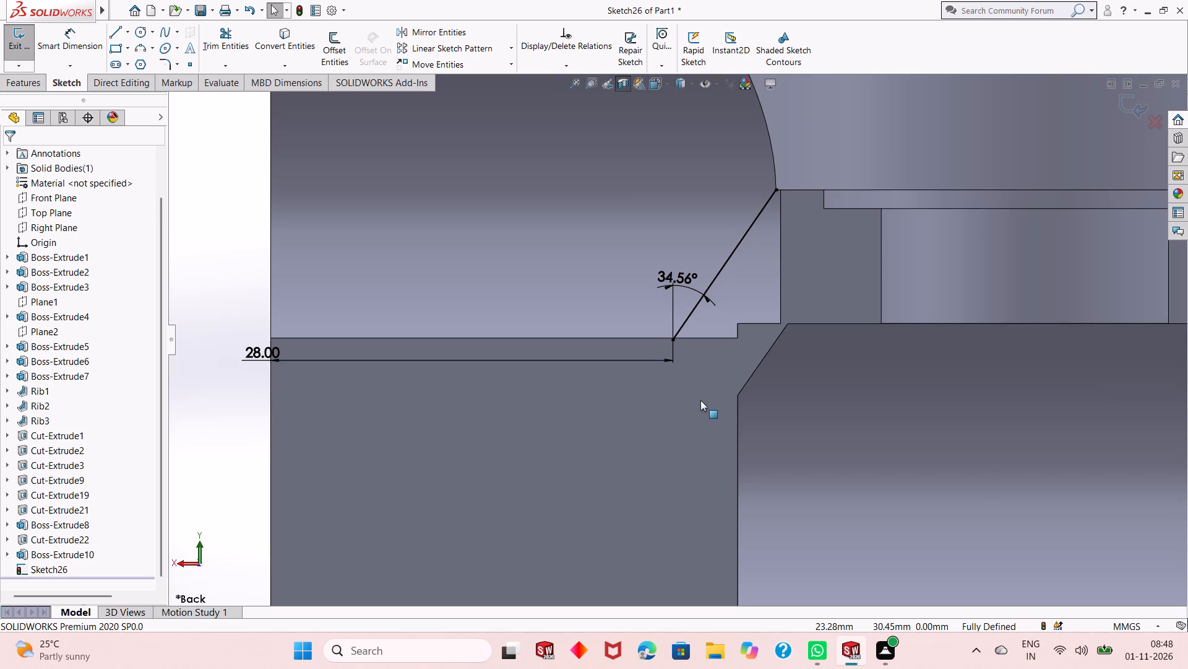
scroll(707, 196, "down", 2)
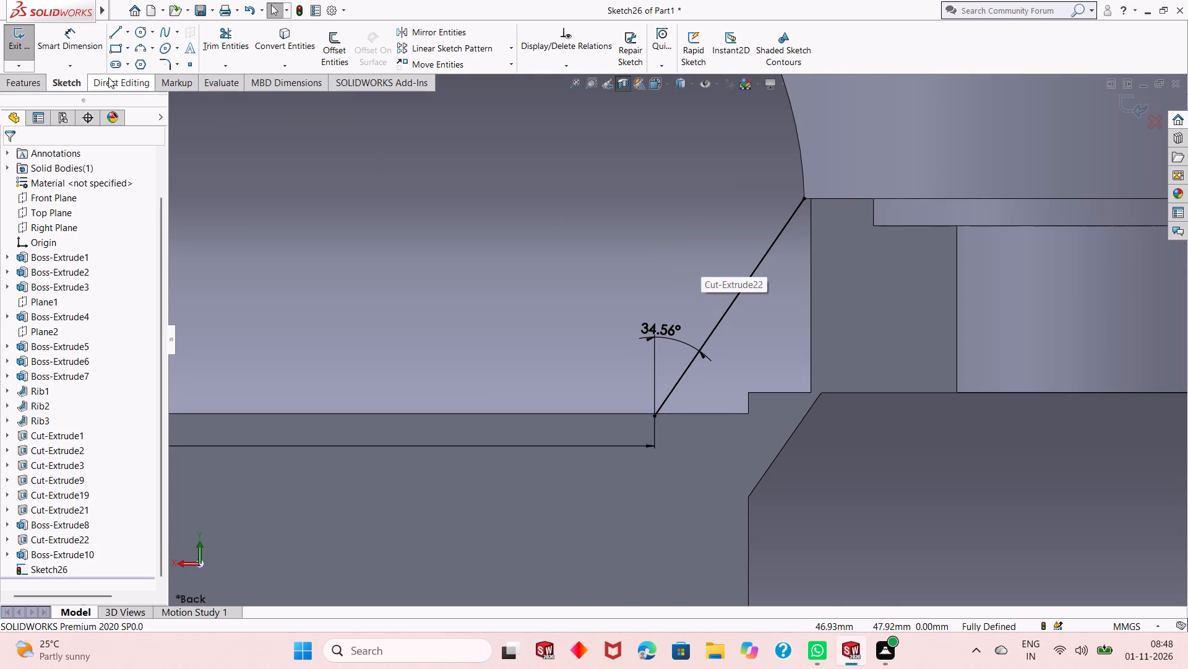
left_click(111, 29)
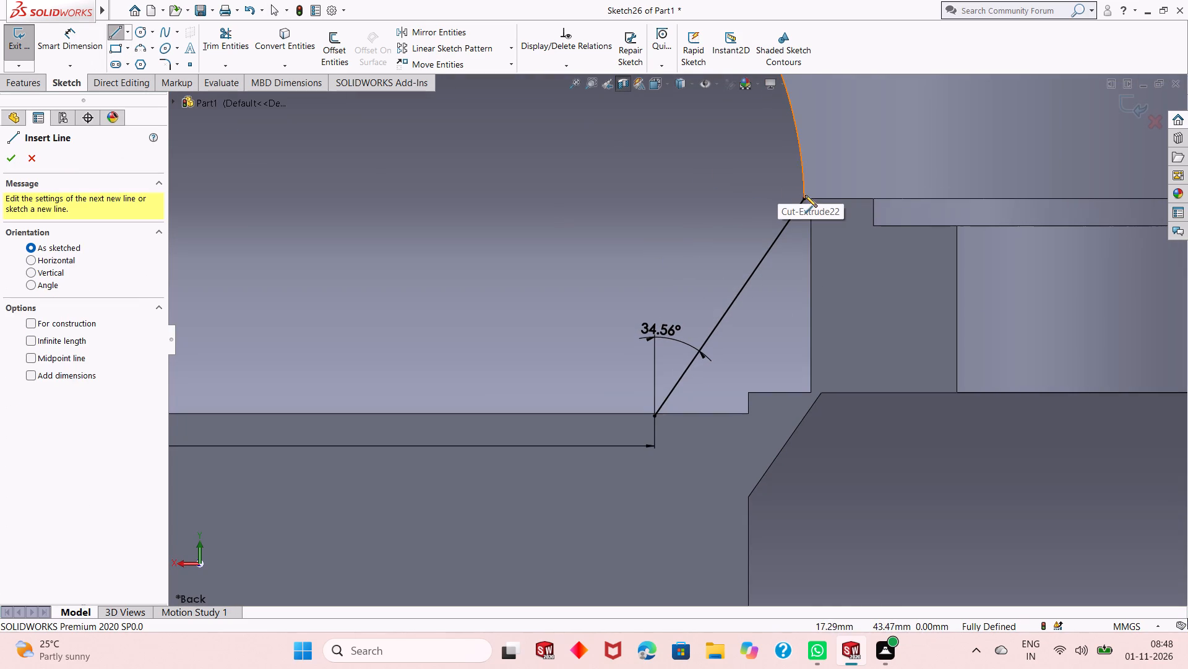
left_click(806, 197)
left_click(811, 198)
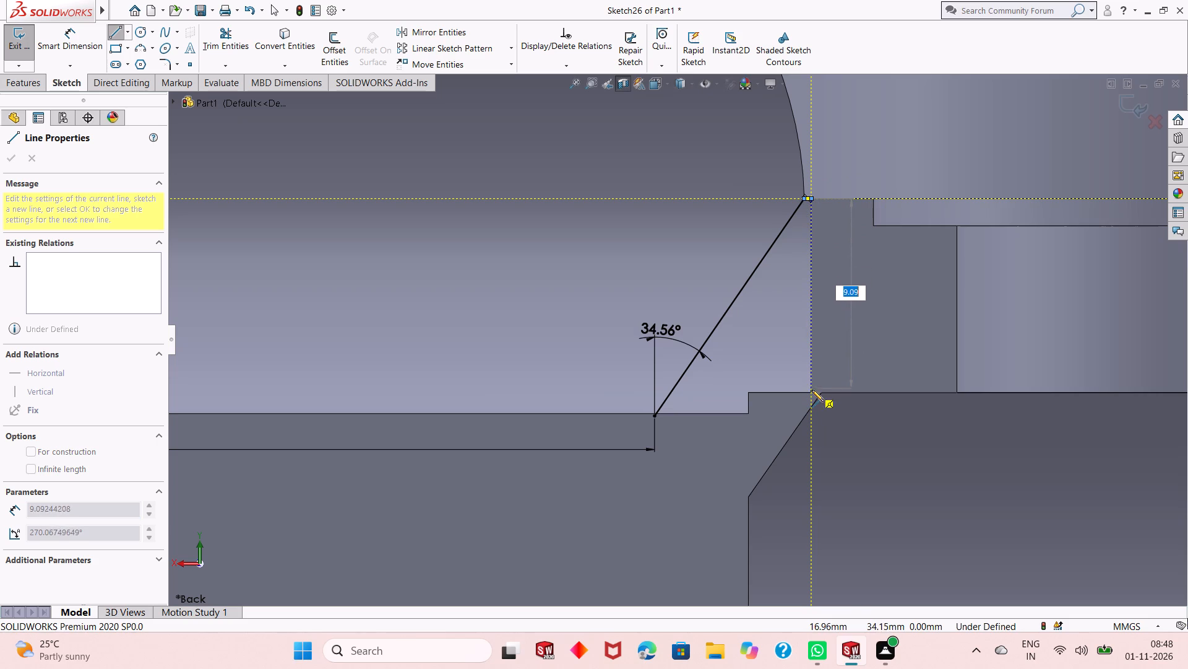
left_click(812, 391)
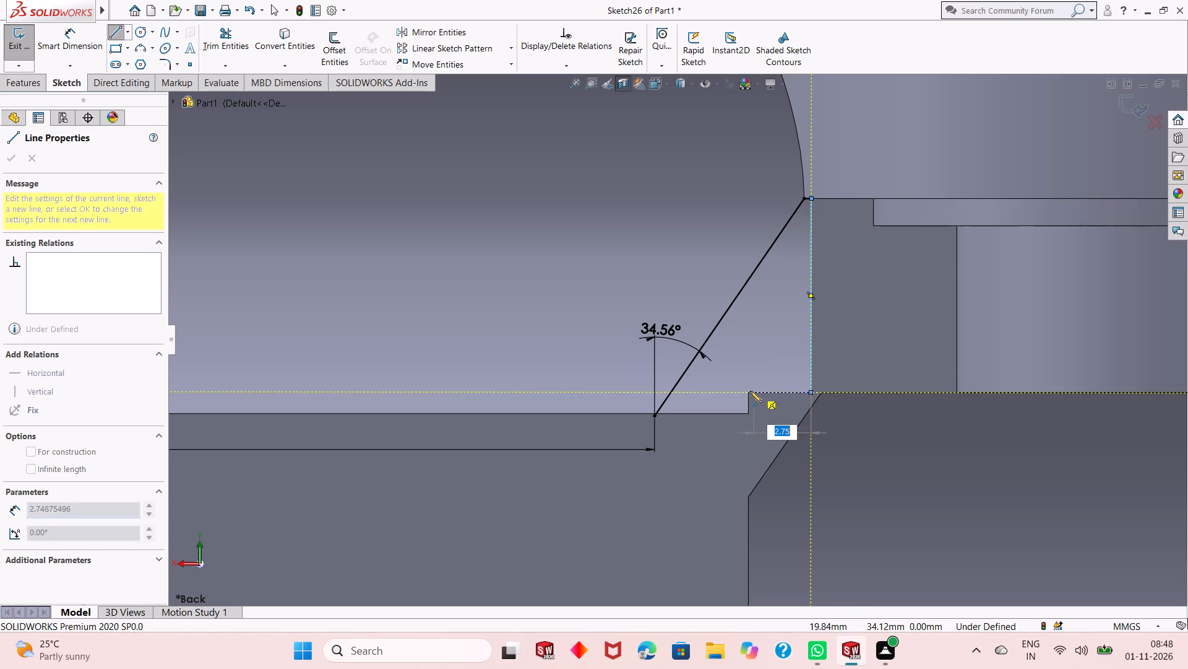
left_click(748, 392)
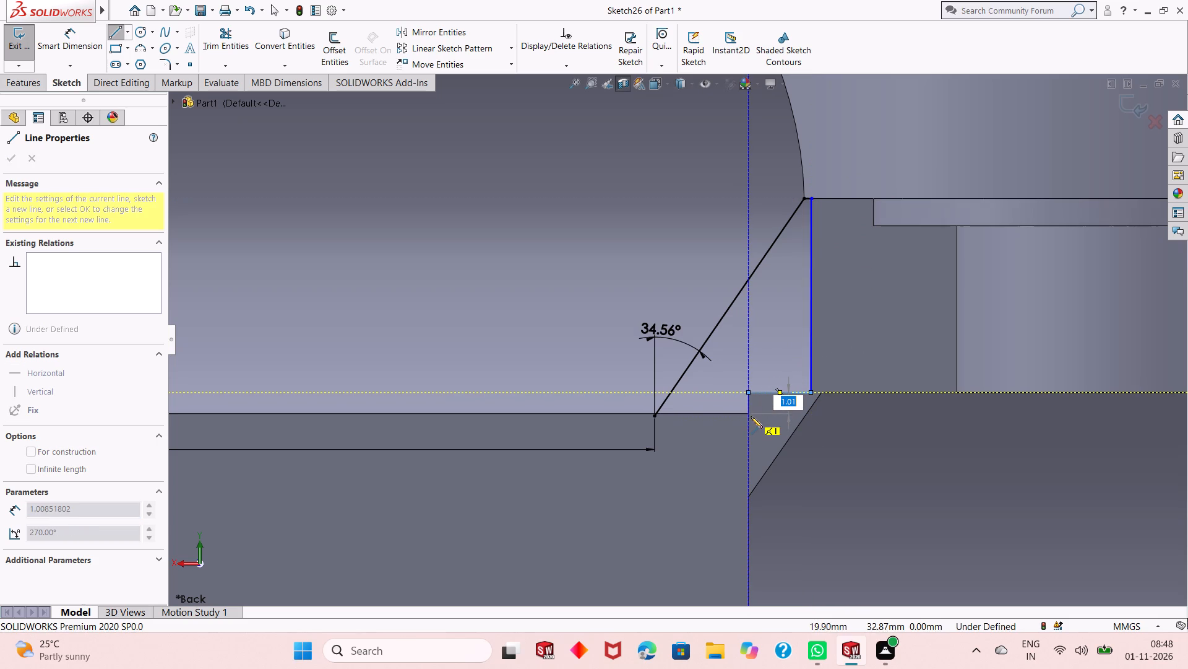
scroll(747, 415, "up", 2)
scroll(718, 385, "down", 5)
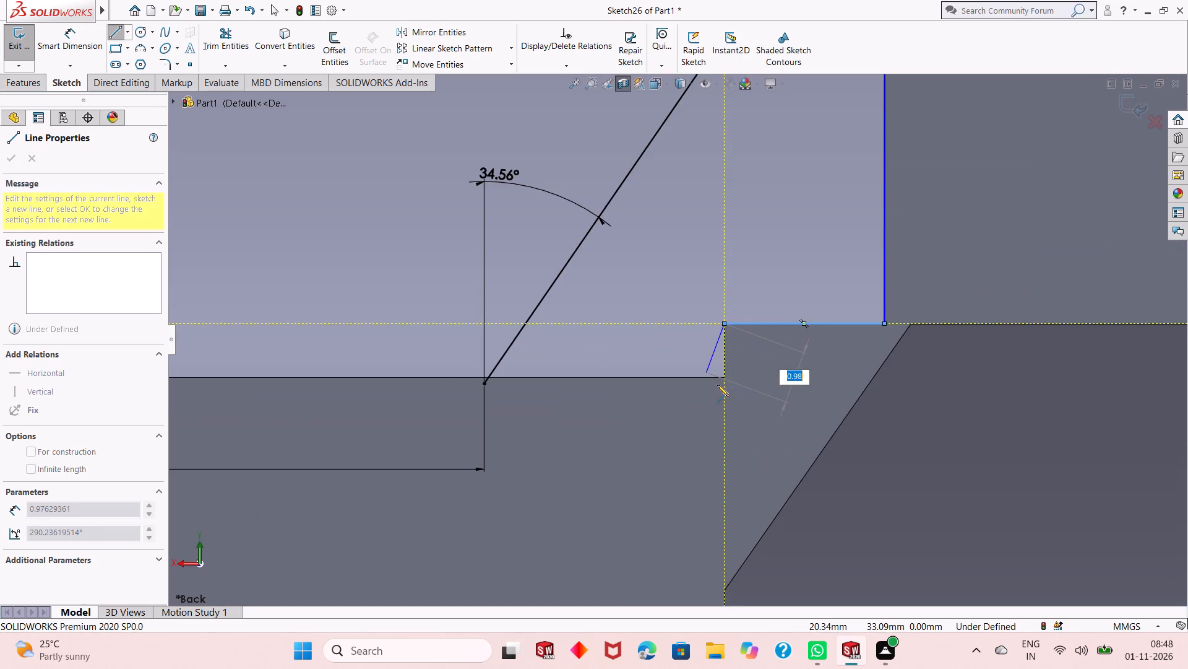
scroll(717, 385, "down", 3)
left_click(723, 384)
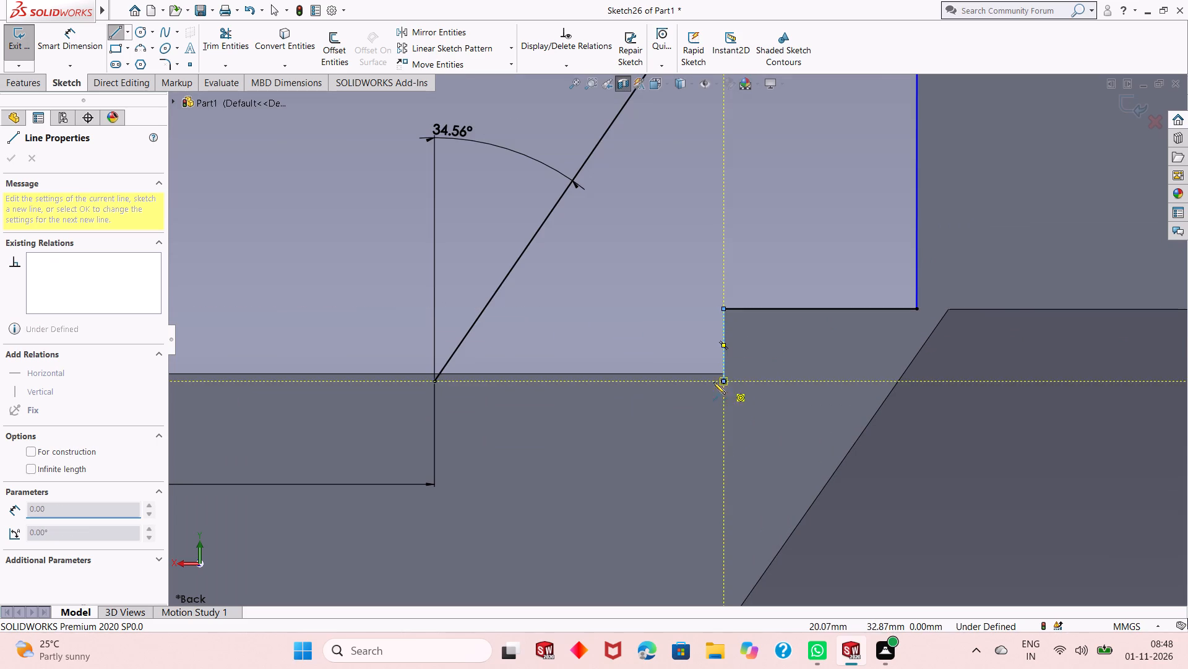
left_click(434, 383)
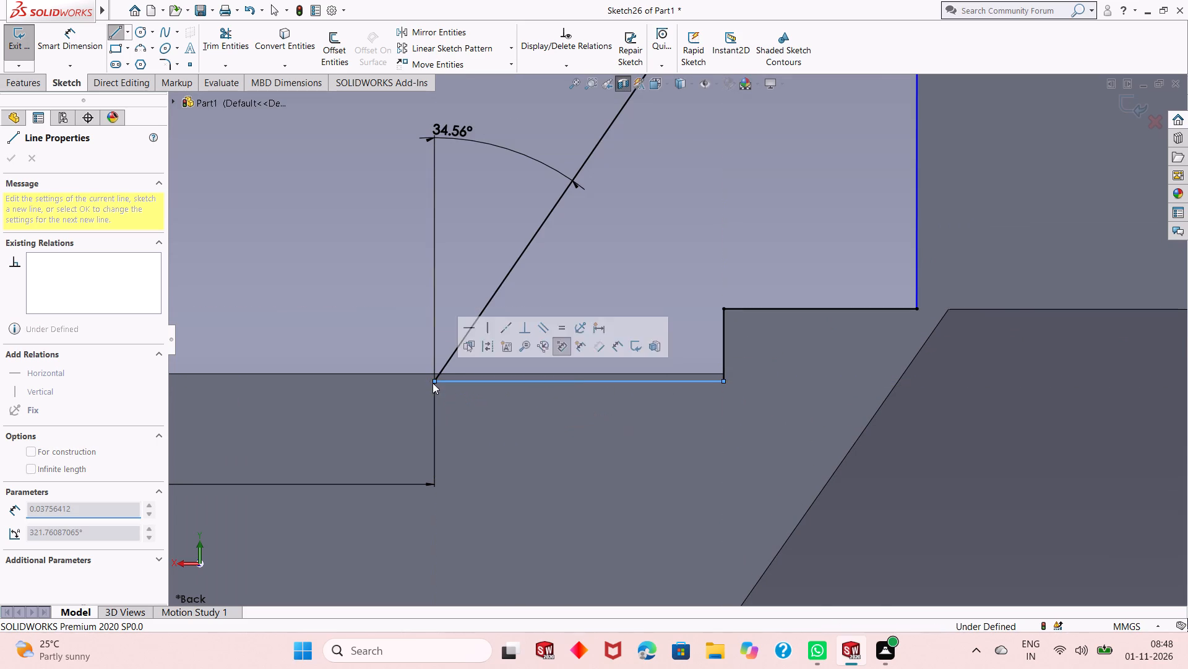
scroll(413, 295, "up", 6)
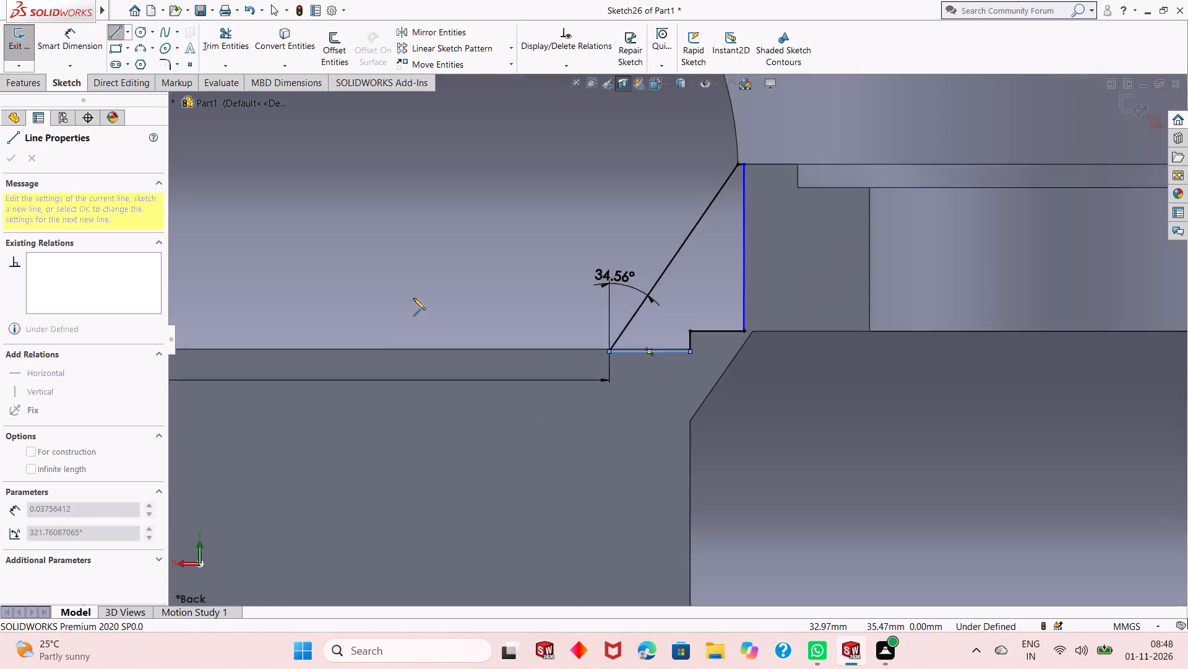
scroll(413, 298, "up", 5)
right_click(340, 279)
left_click(356, 289)
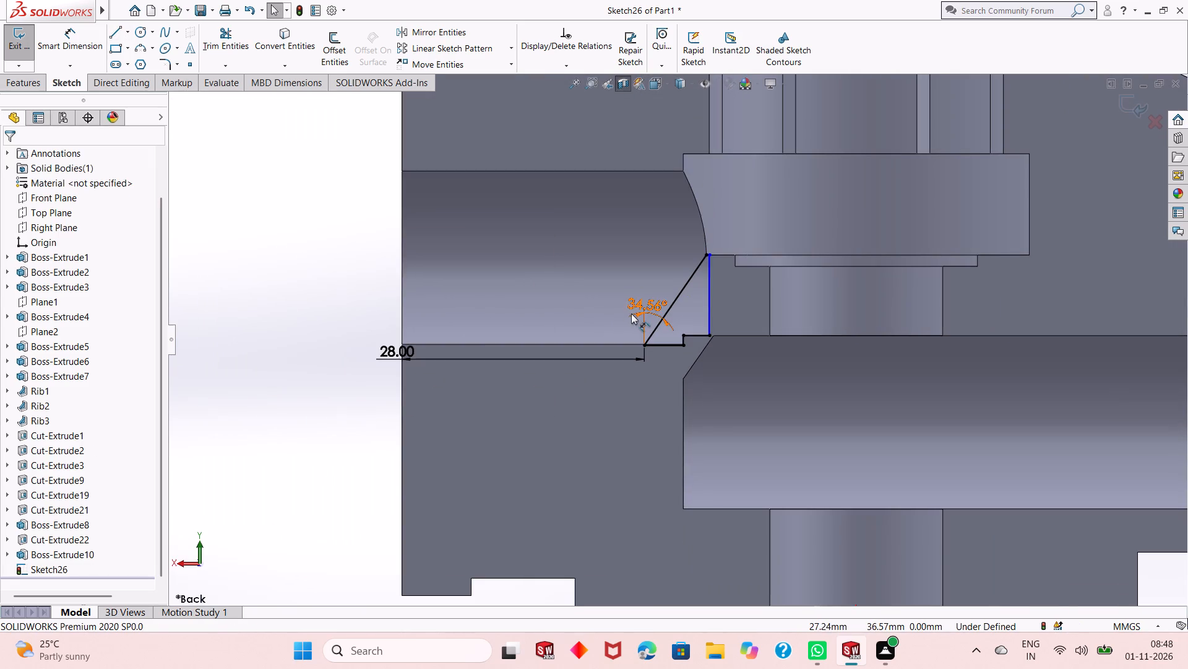
Fix the upper endpoint of the profile's long vertical line at the bore's inner end.
scroll(676, 308, "down", 3)
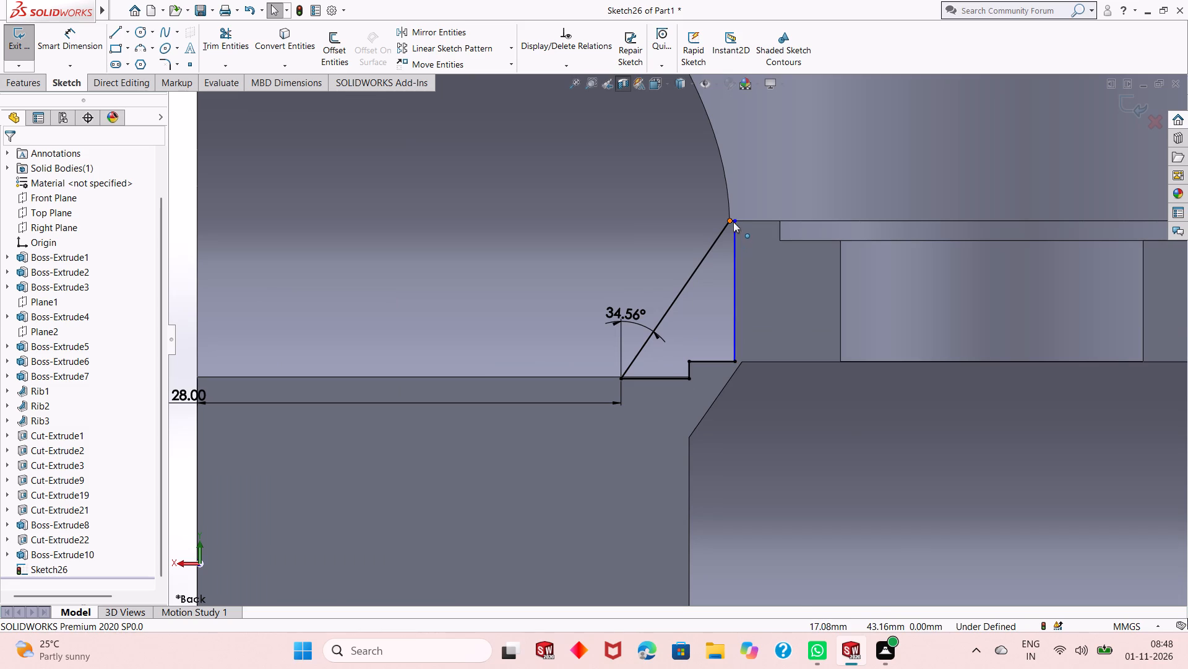
left_click(736, 221)
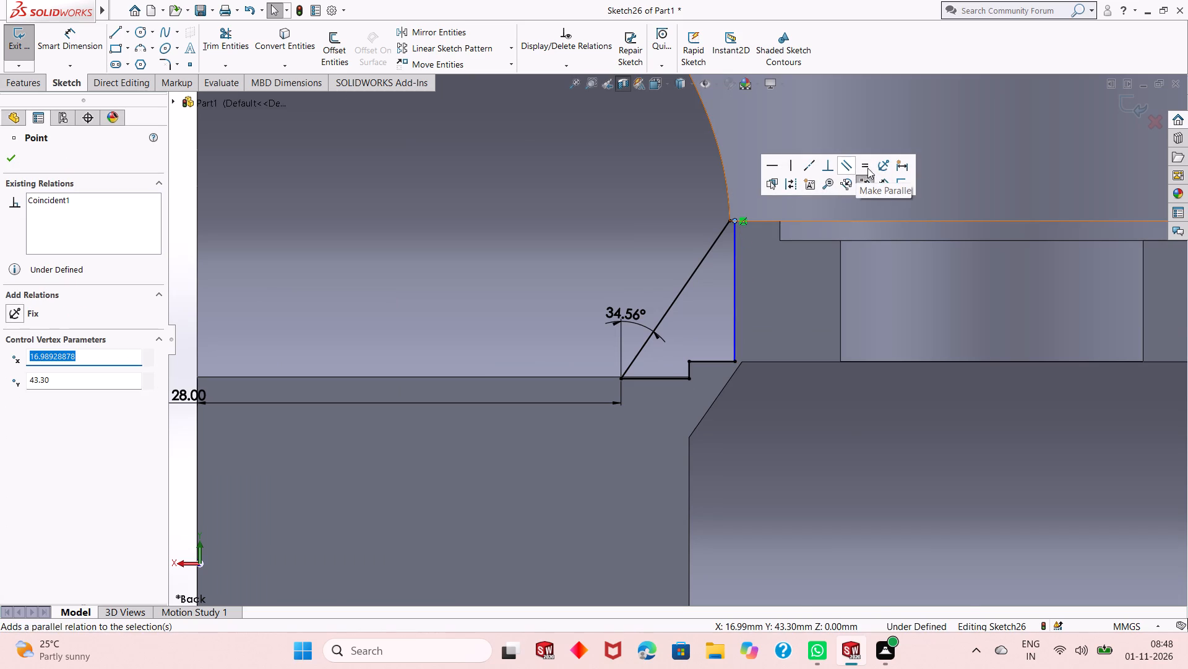
left_click(879, 167)
left_click(16, 154)
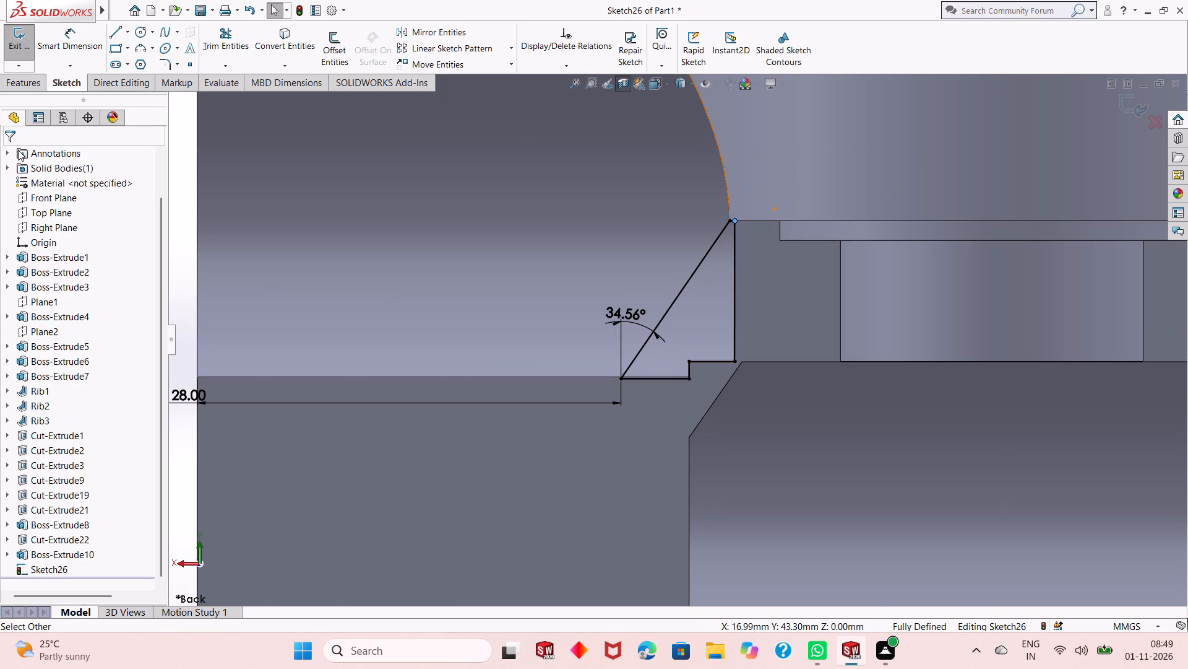
scroll(397, 247, "up", 3)
left_click(355, 251)
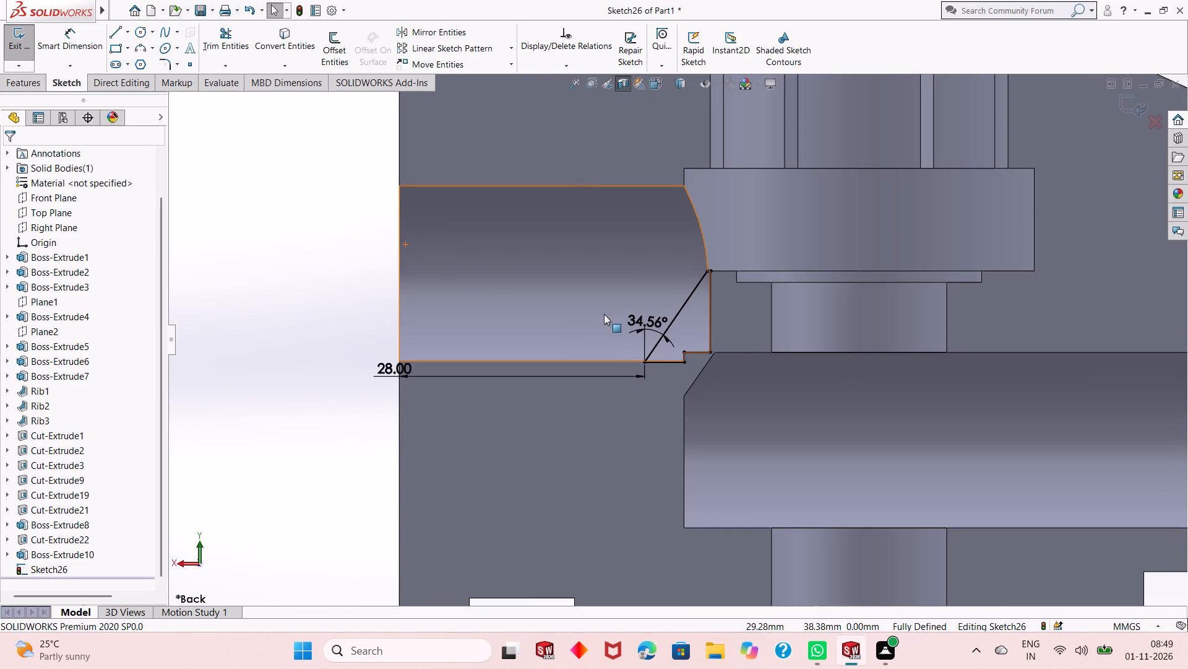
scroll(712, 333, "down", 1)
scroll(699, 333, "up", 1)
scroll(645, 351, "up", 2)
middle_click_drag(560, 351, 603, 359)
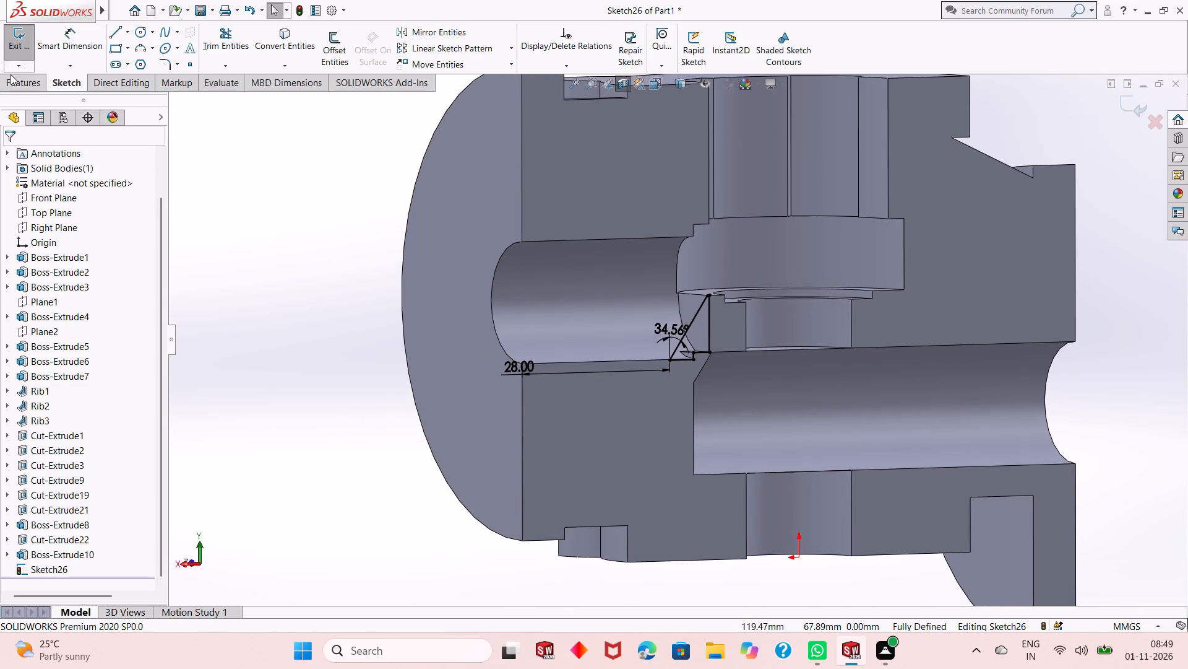
Extrude the closed slanted profile 20 mm with a Mid Plane end condition, merged into the housing.
left_click(13, 77)
left_click(23, 51)
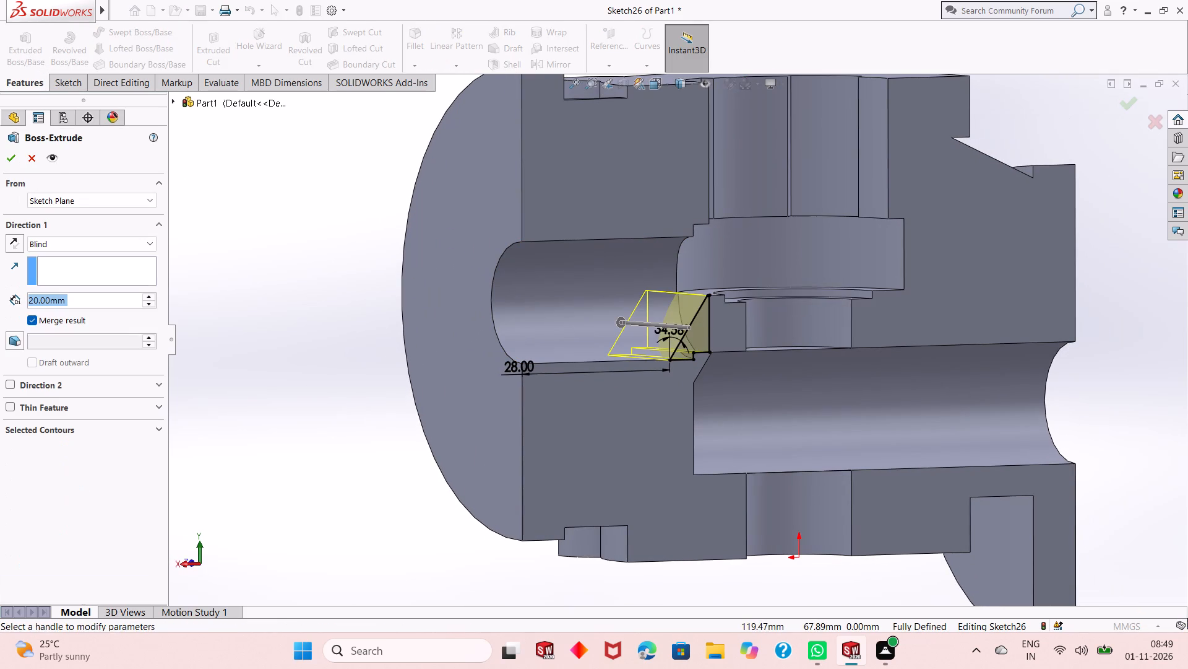
left_click(139, 245)
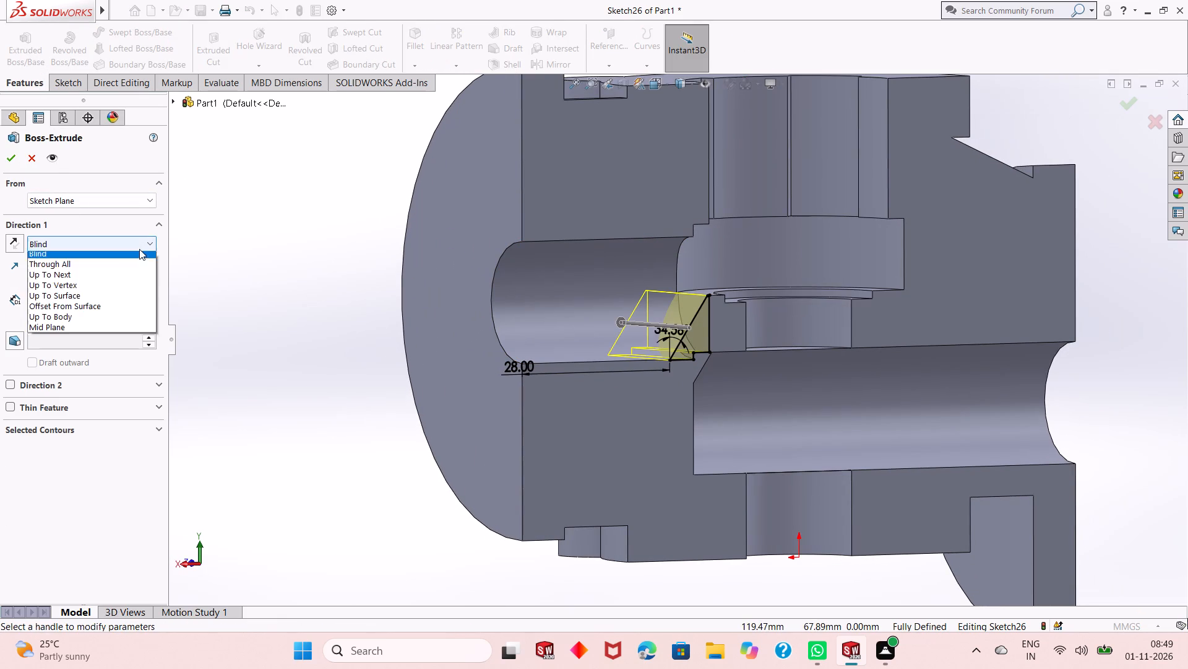
left_click(106, 329)
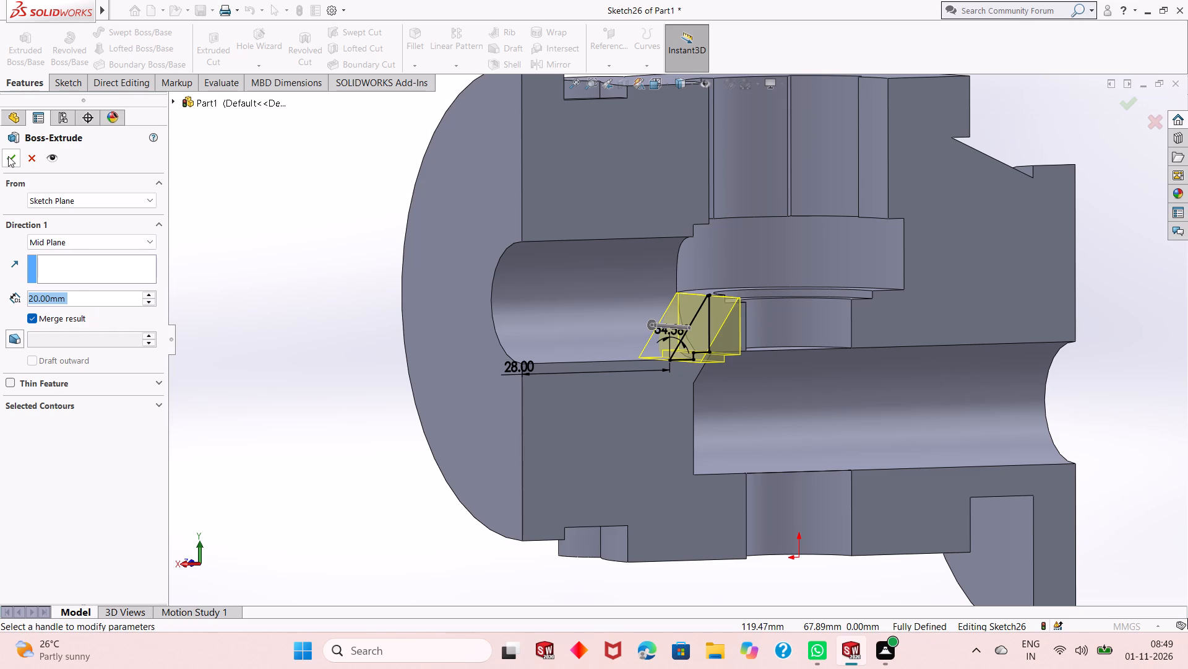
left_click(8, 156)
left_click(232, 241)
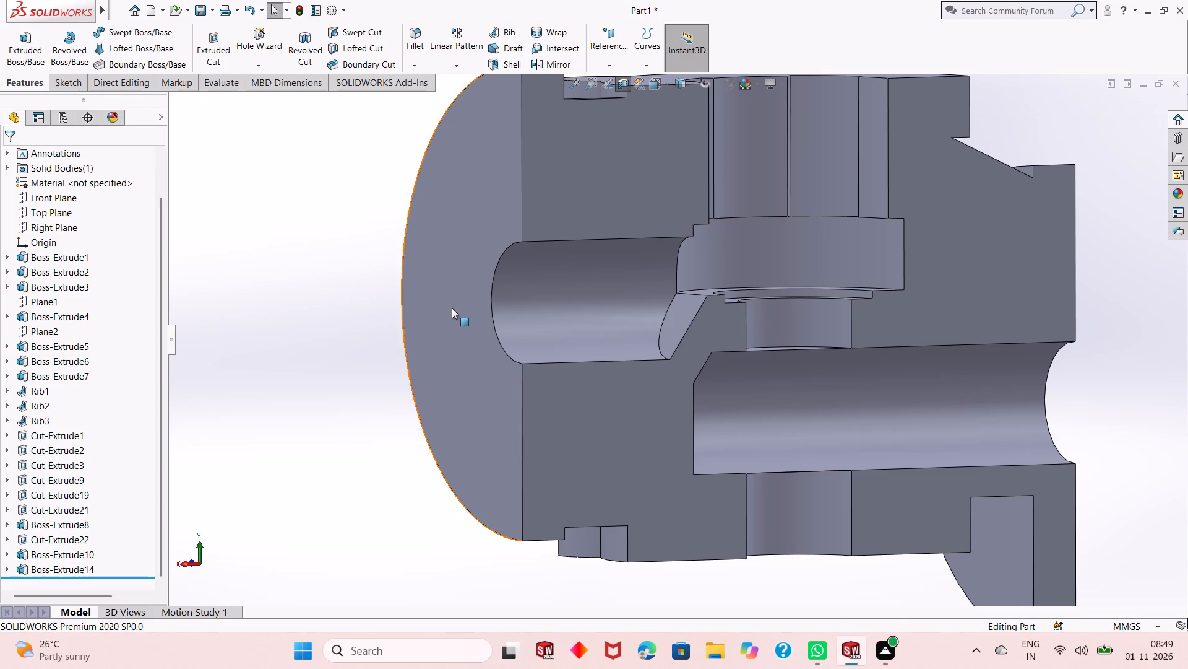
Chamfer the top edge of the narrow vertical hole, below the shallow step, at 3 mm and 45°.
middle_click_drag(454, 310, 400, 305)
scroll(674, 343, "down", 3)
middle_click(682, 357)
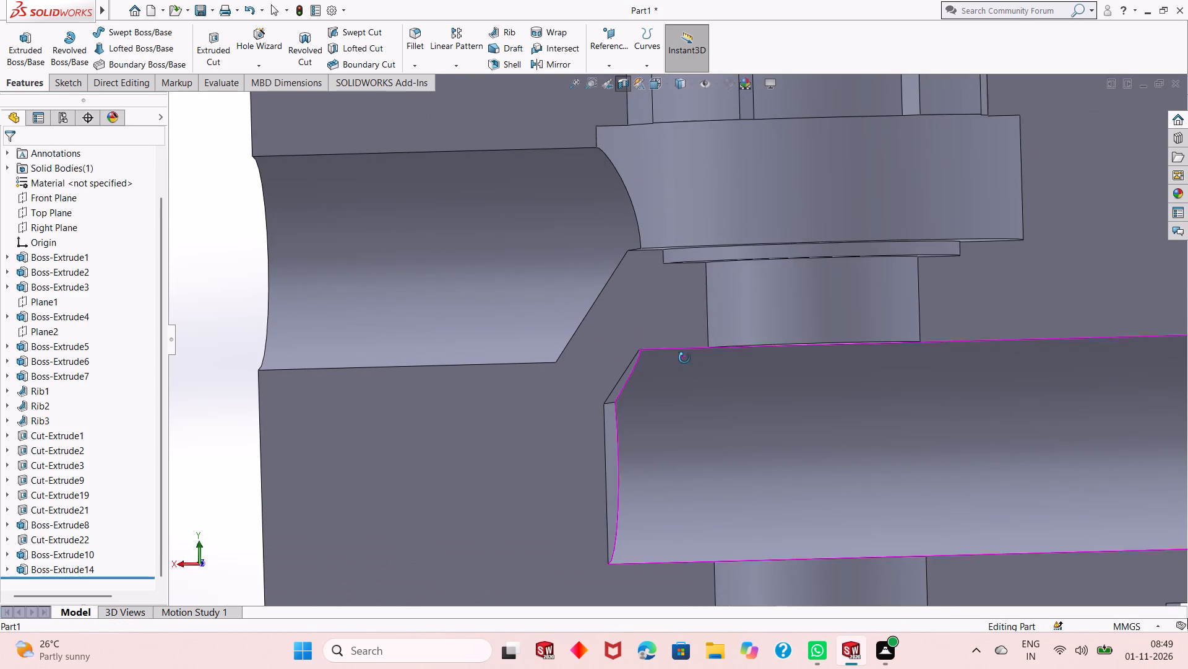
middle_click_drag(691, 351, 699, 347)
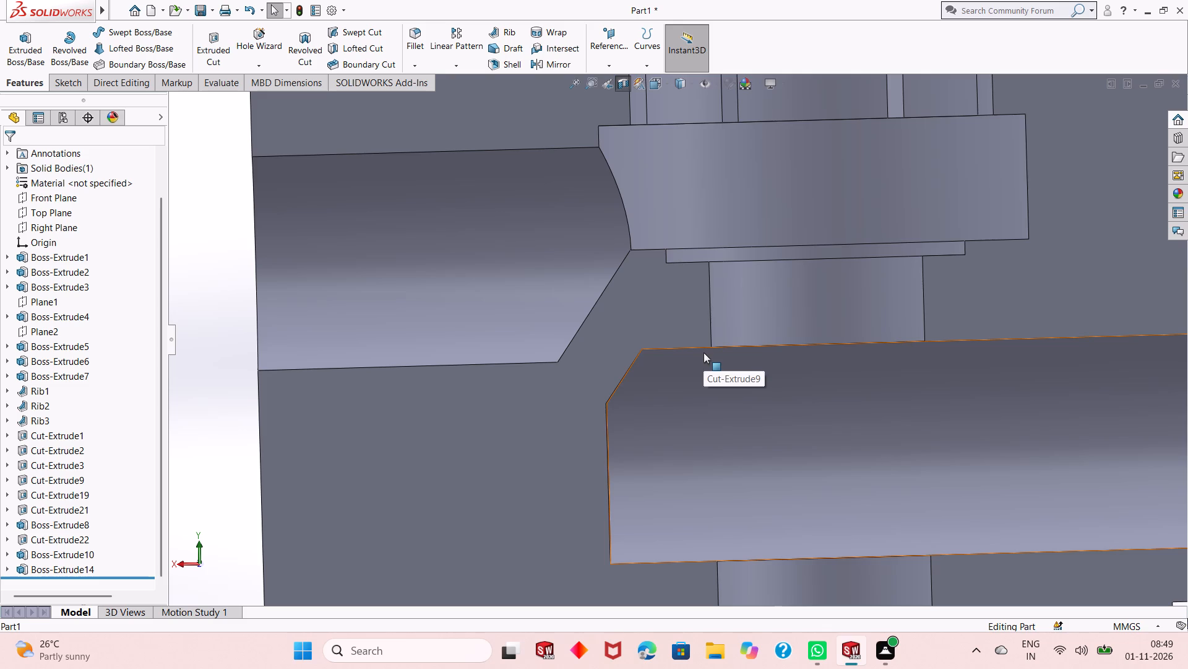
left_click(411, 68)
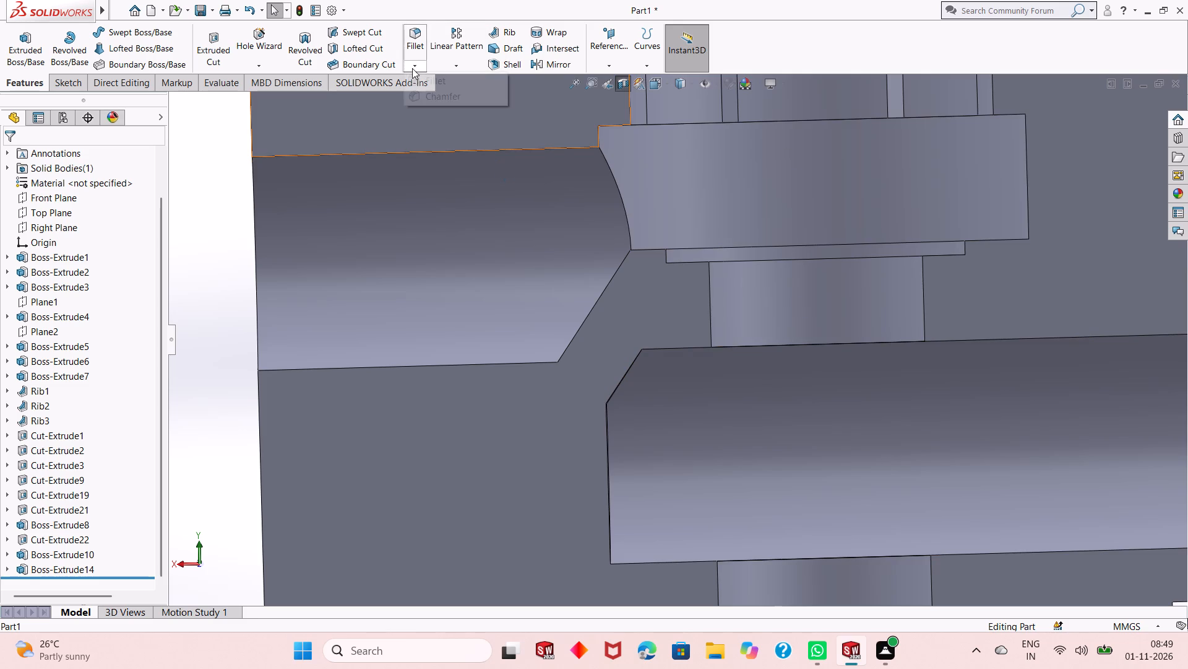
left_click(421, 100)
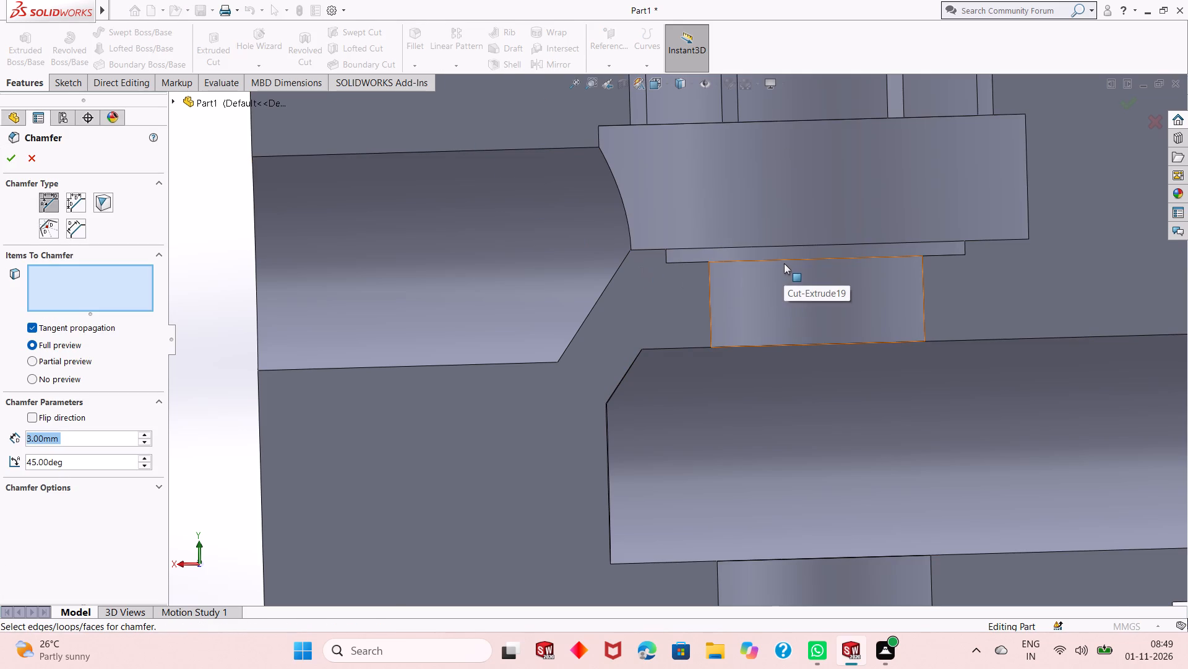
left_click(764, 260)
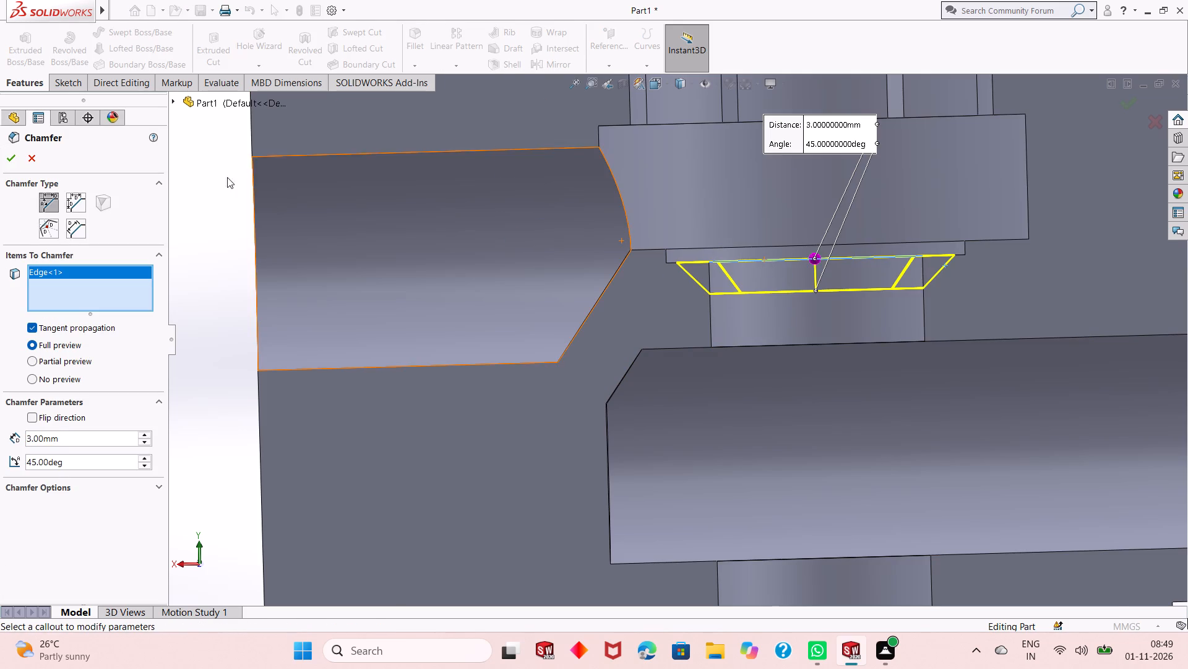
left_click(7, 158)
Turn off the section view of the housing.
scroll(643, 287, "up", 2)
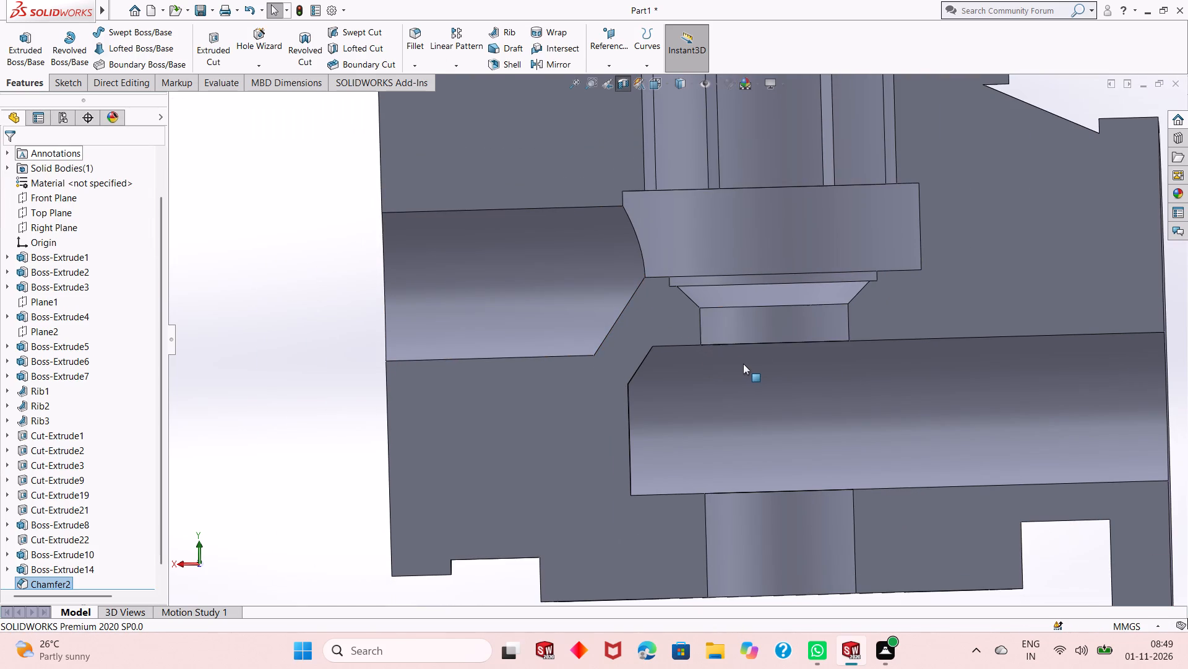
scroll(744, 364, "up", 2)
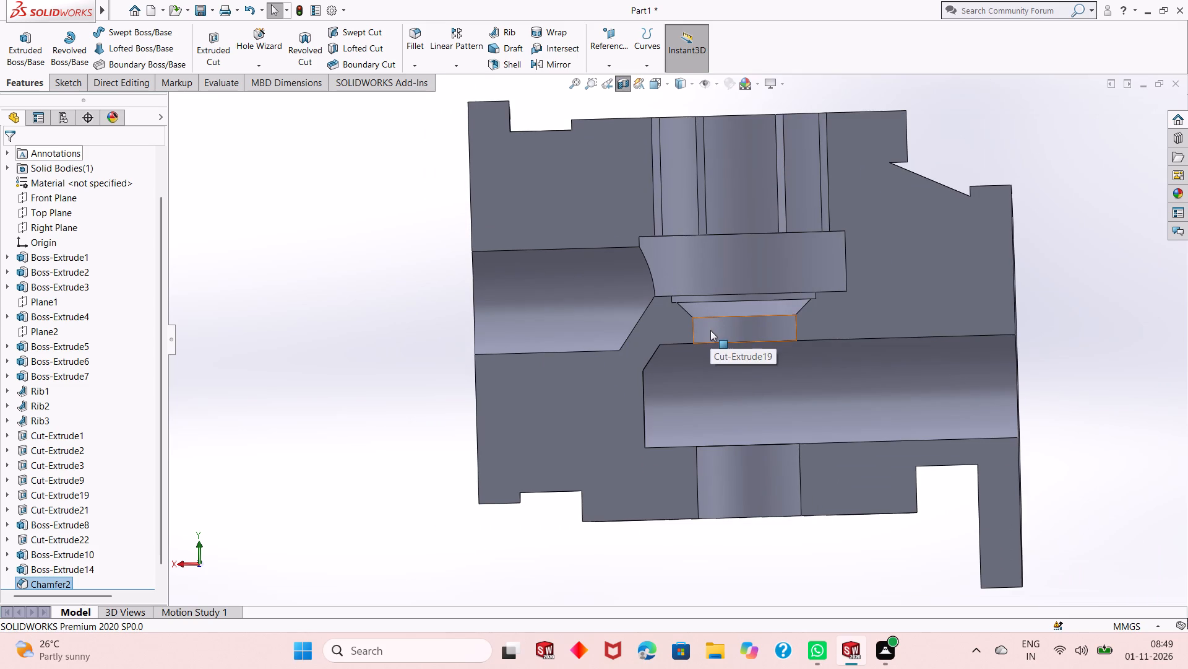
scroll(642, 378, "up", 2)
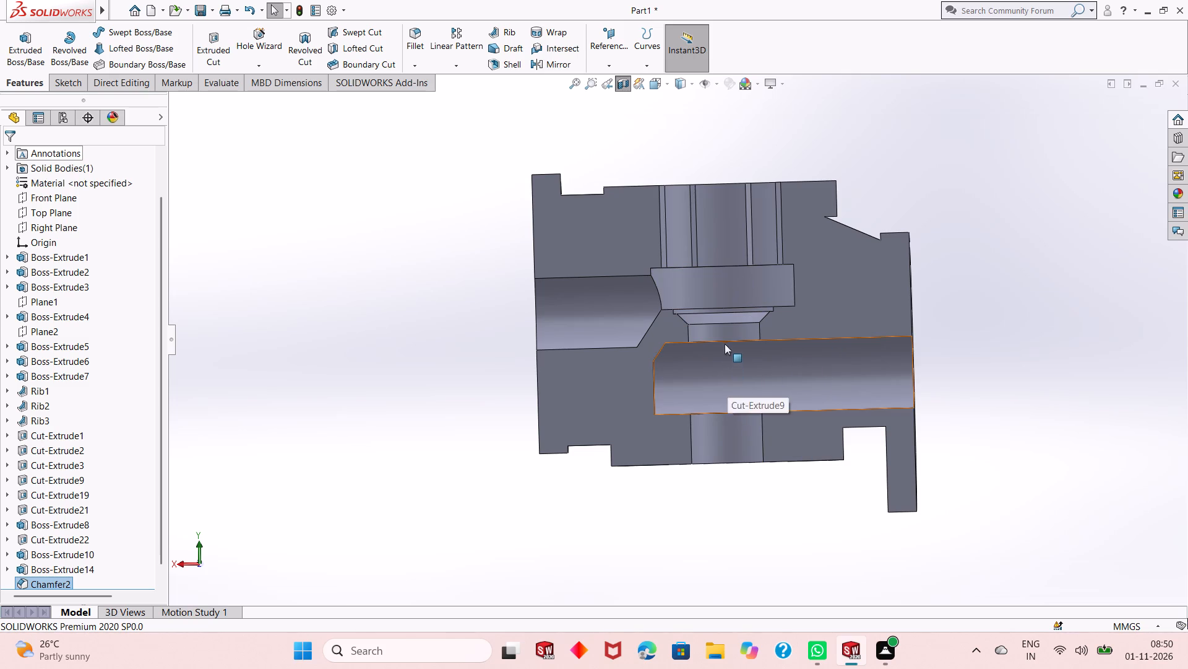
scroll(734, 394, "up", 2)
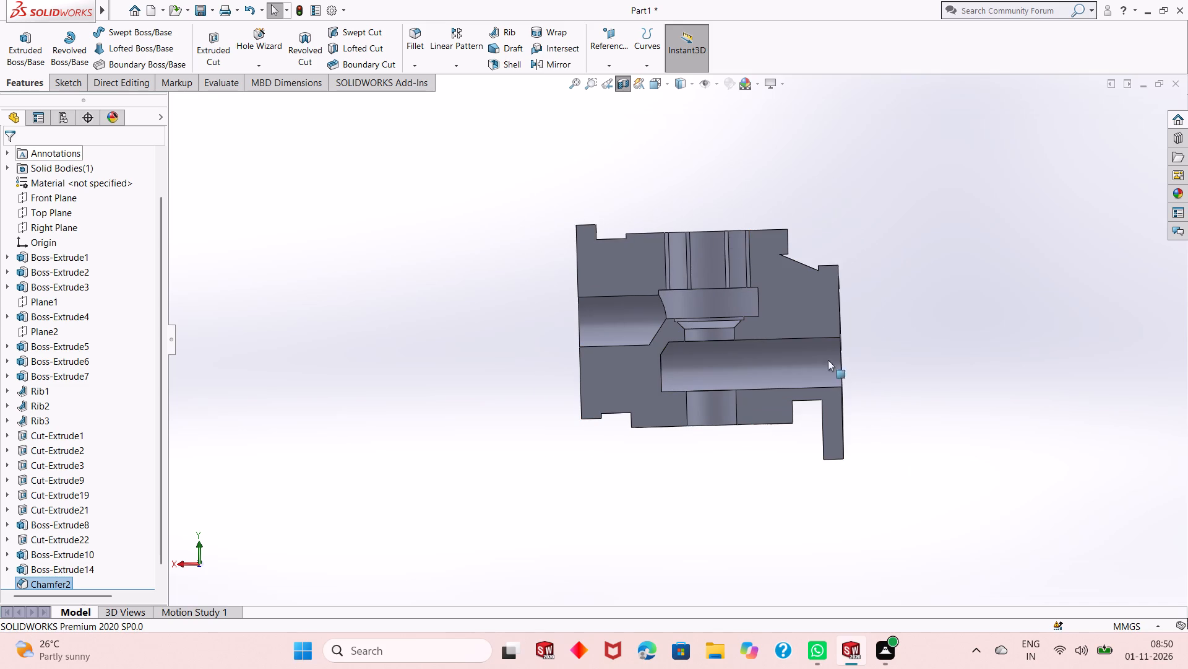
left_click(622, 84)
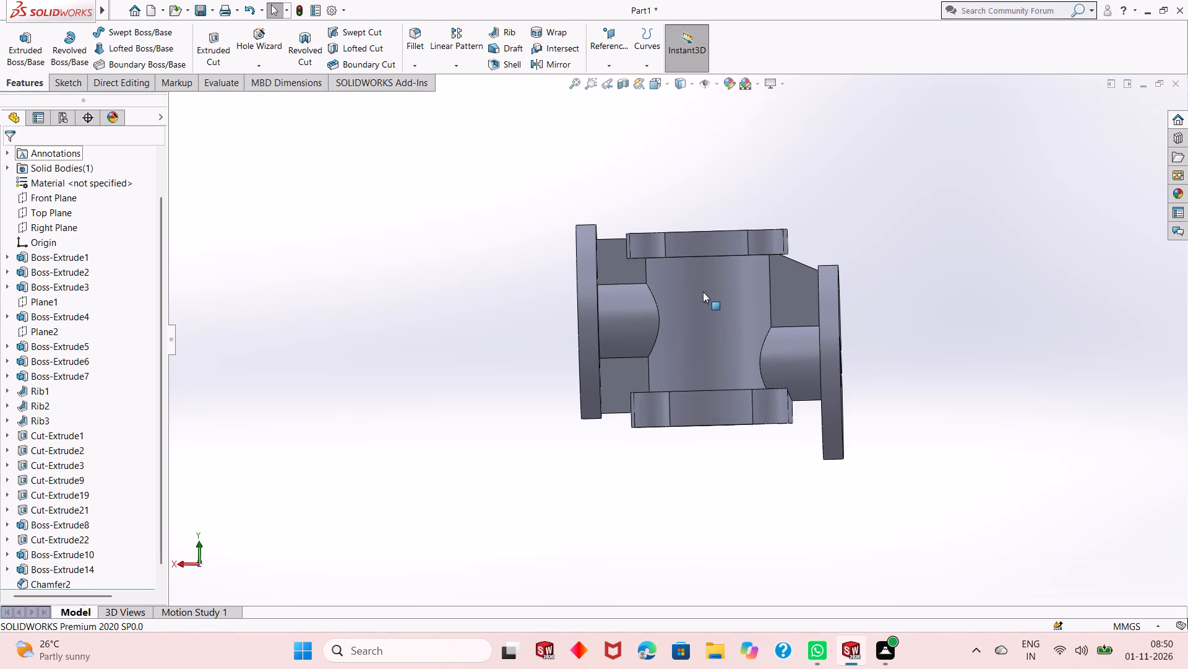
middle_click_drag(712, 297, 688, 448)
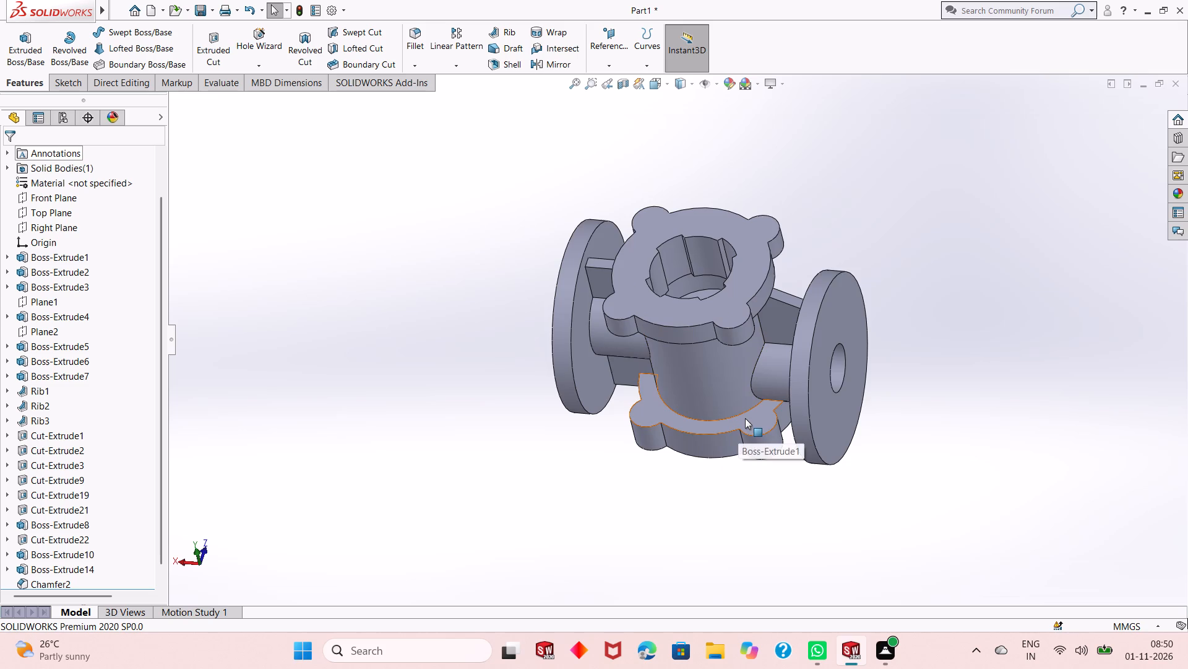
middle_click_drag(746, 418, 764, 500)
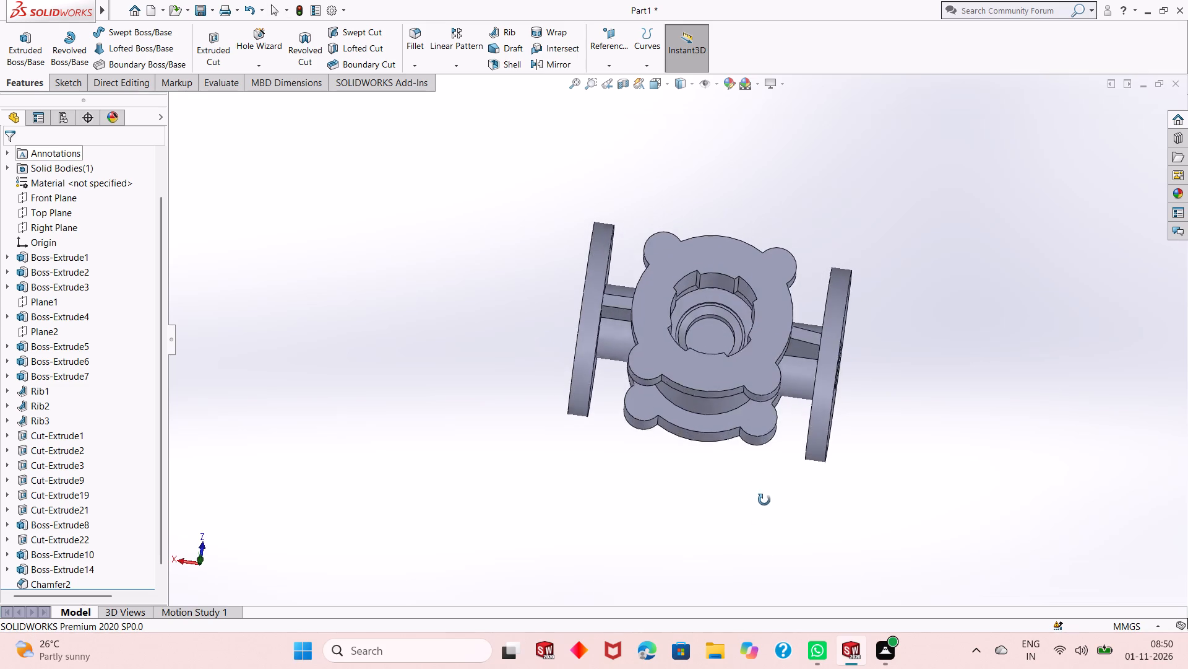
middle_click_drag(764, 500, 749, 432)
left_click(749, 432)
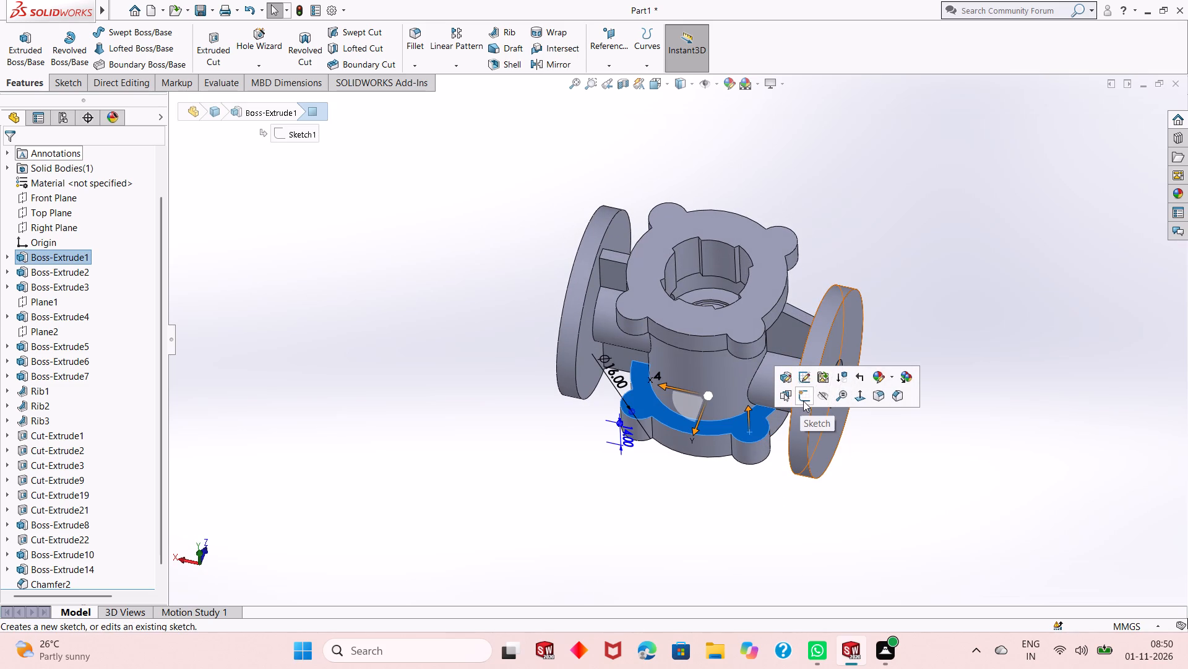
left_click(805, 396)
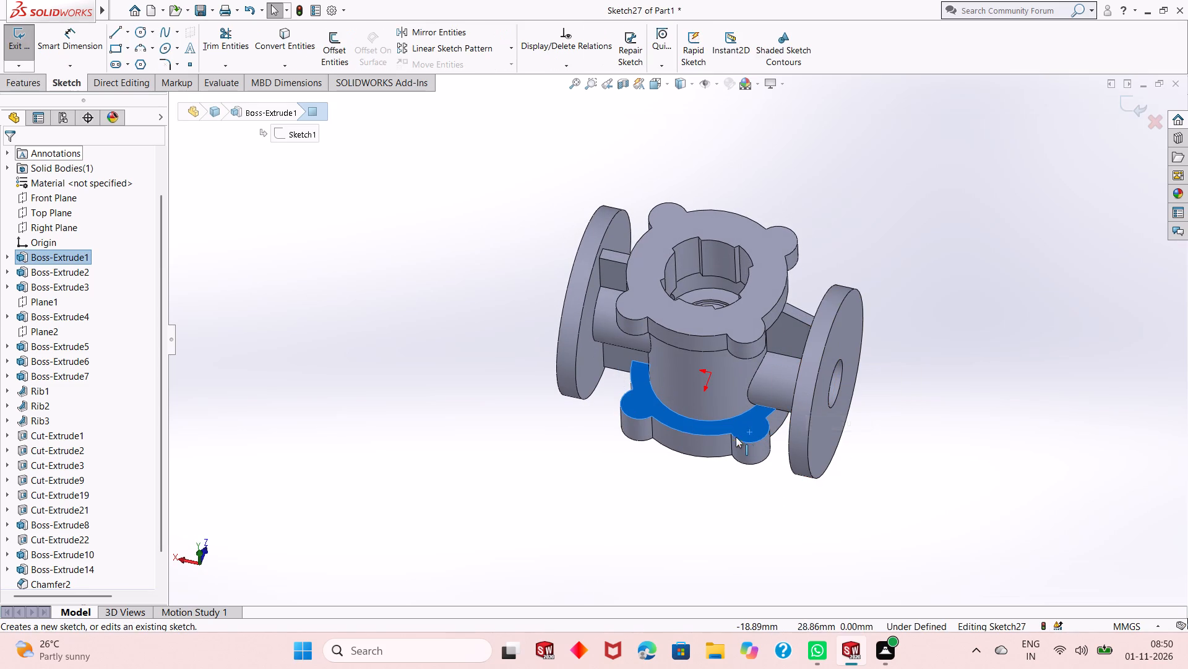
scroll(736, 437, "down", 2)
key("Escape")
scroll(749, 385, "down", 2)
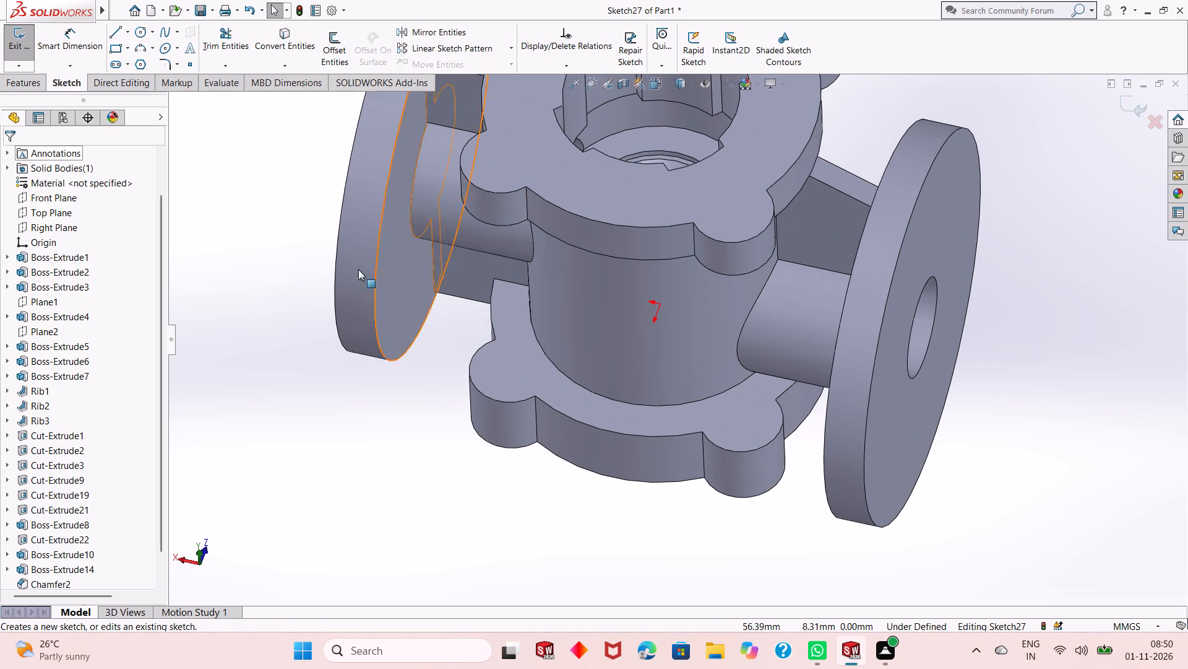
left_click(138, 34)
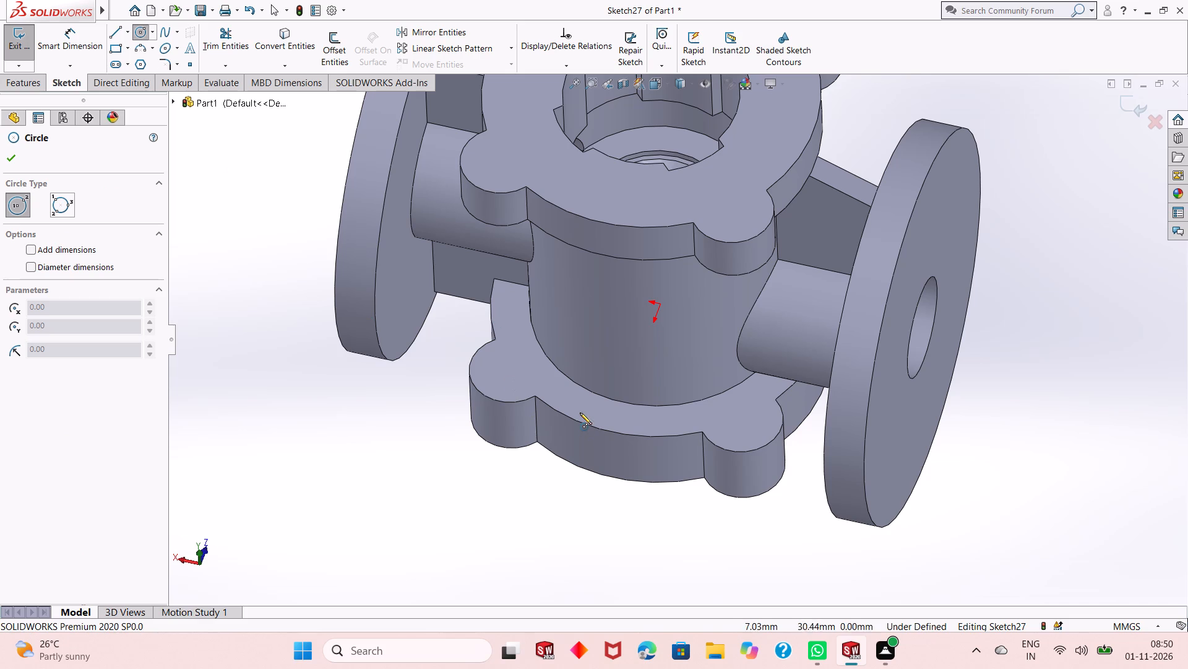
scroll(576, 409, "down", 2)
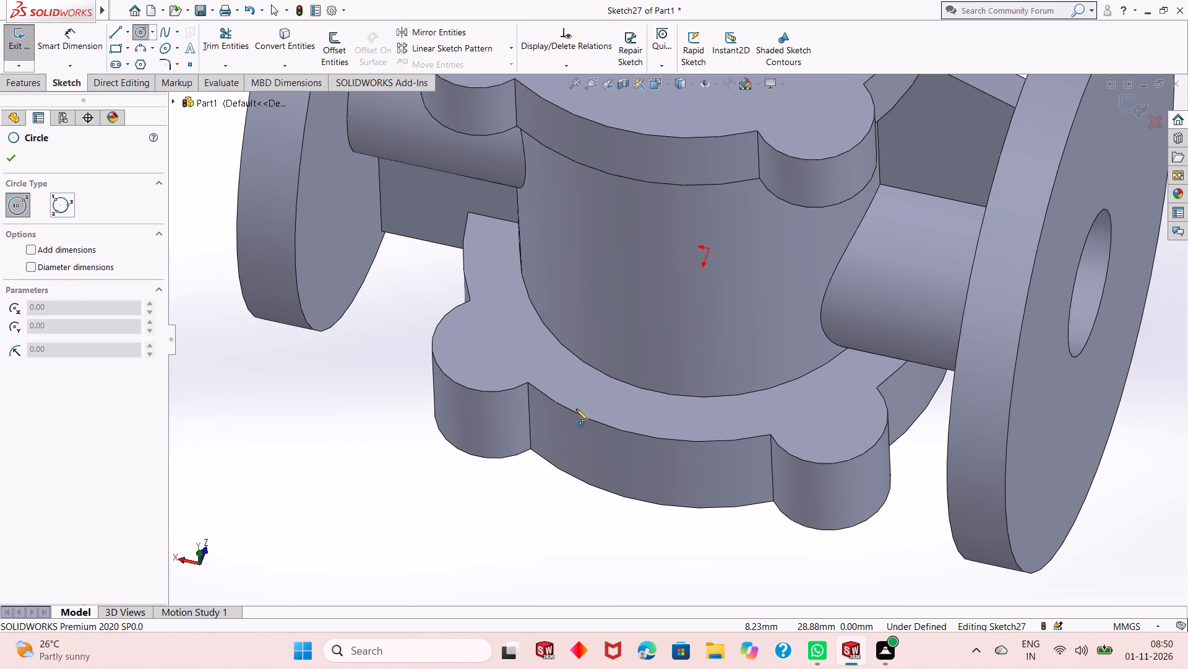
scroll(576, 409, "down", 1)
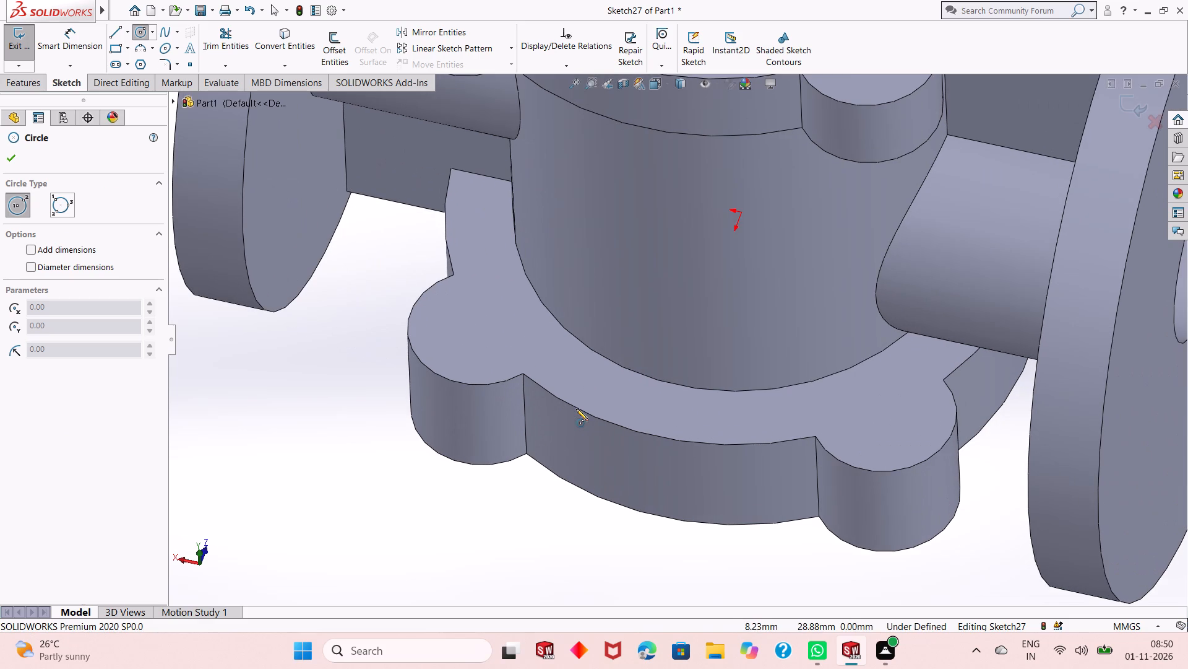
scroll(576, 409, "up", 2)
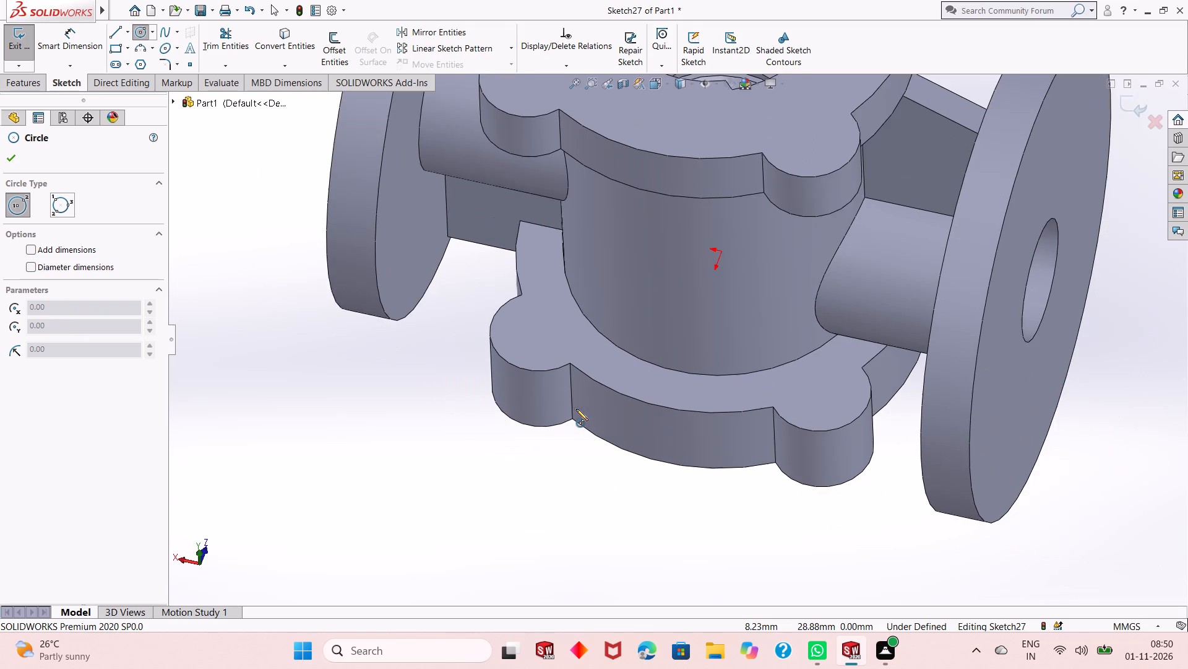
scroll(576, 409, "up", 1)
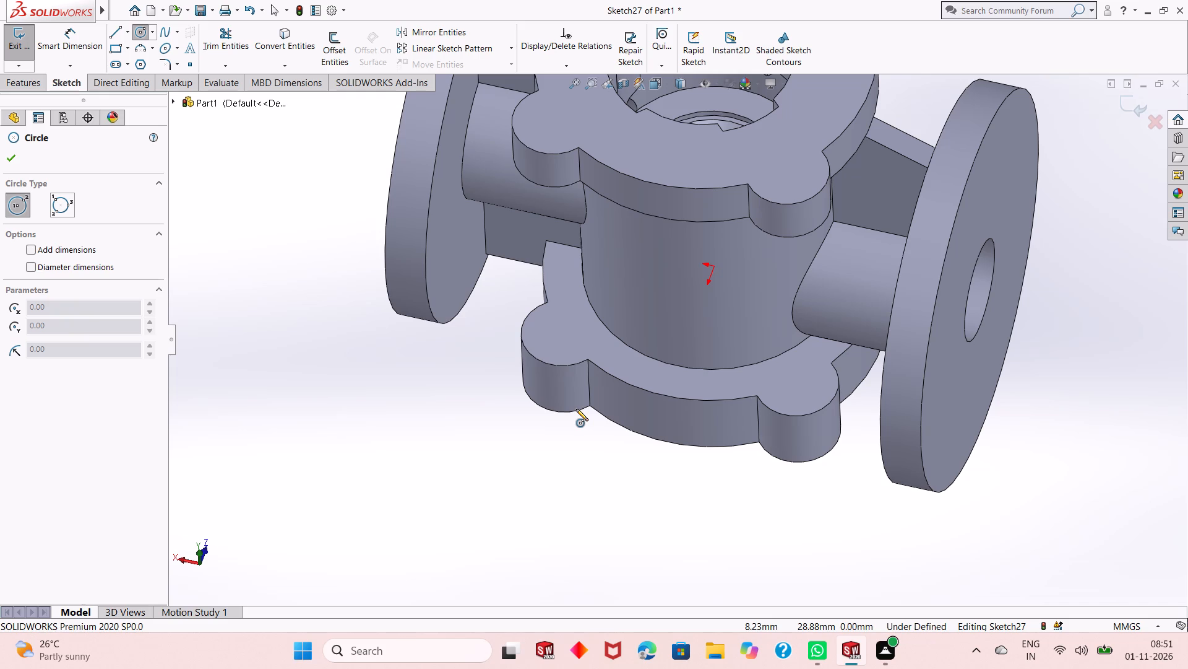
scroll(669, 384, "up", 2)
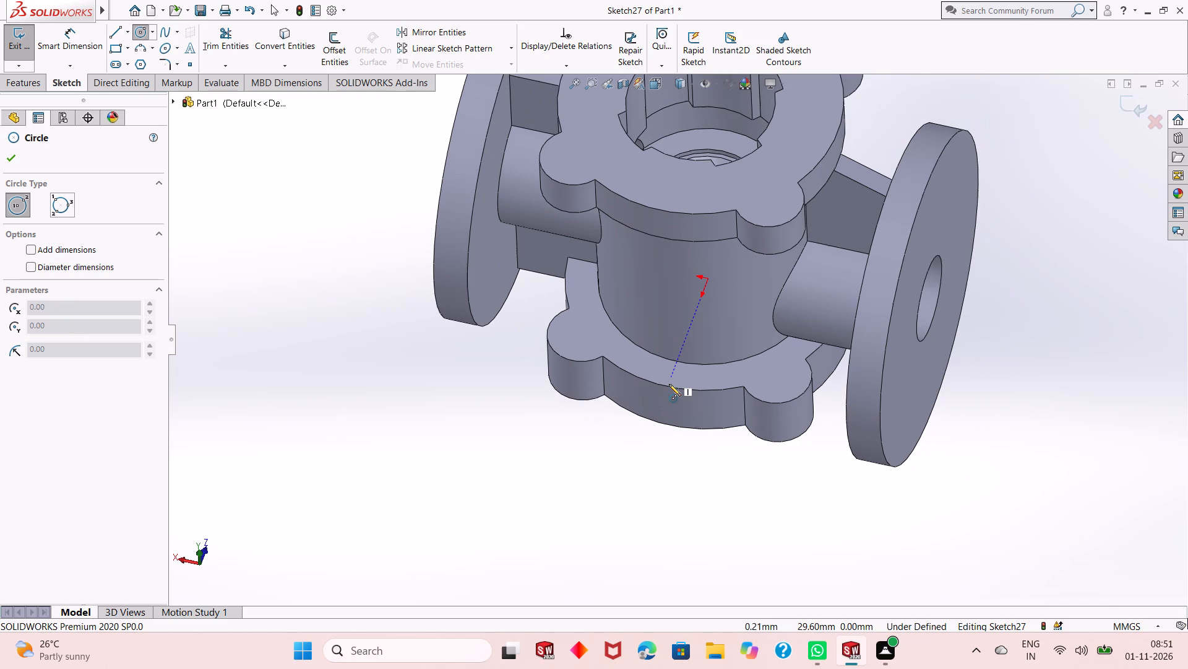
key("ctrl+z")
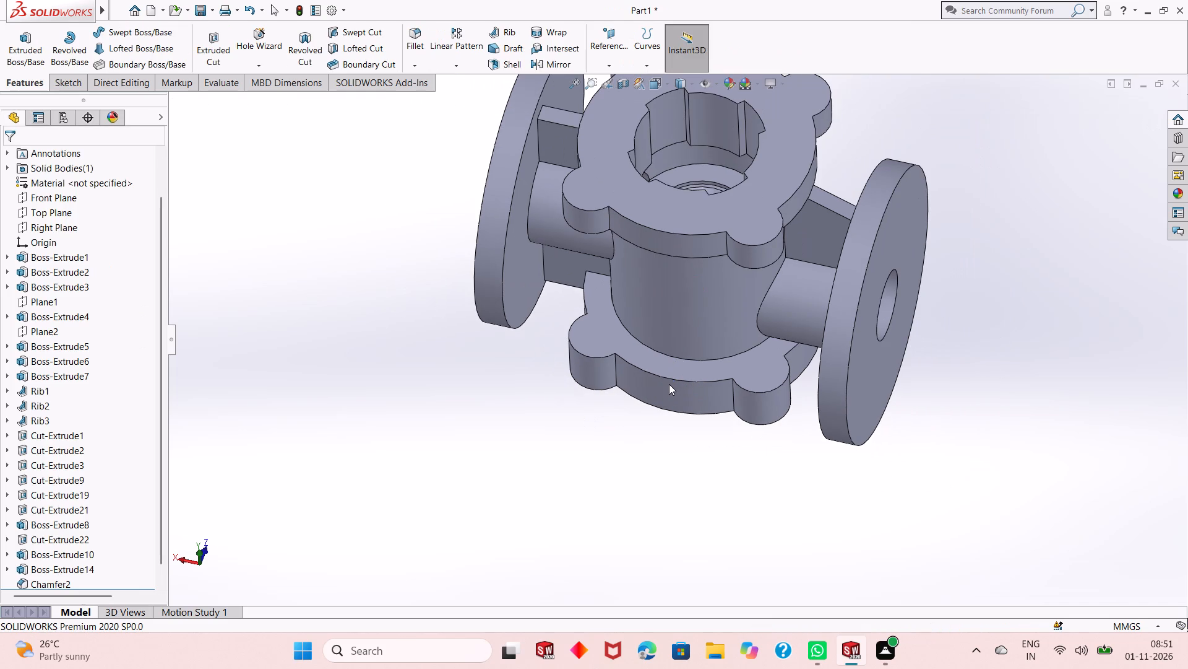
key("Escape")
Start the Hole Wizard and look through the counterbore, countersink, plain hole and legacy hole types with their options.
scroll(562, 464, "up", 1)
scroll(702, 237, "down", 1)
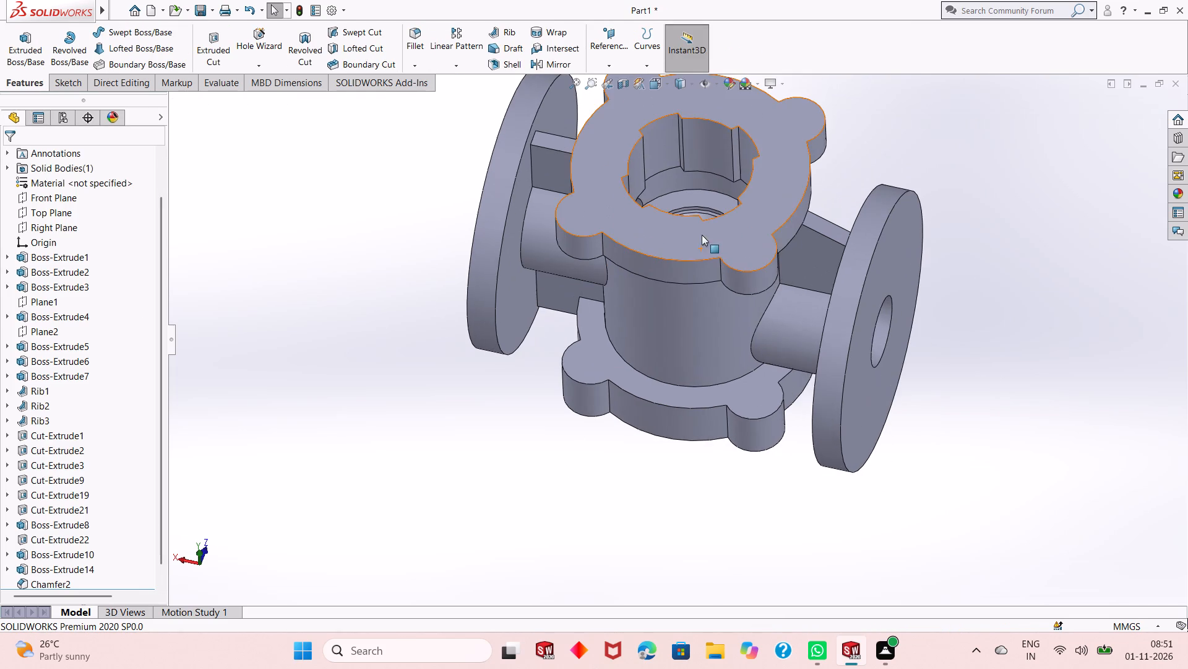
scroll(592, 357, "down", 1)
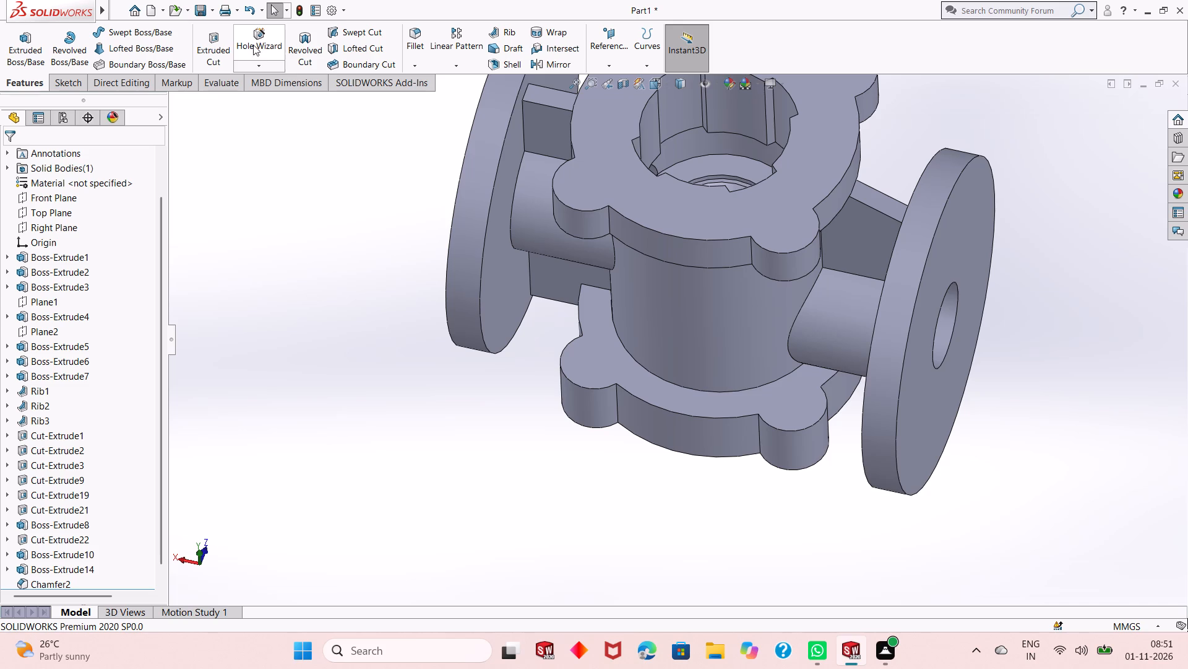
left_click(262, 43)
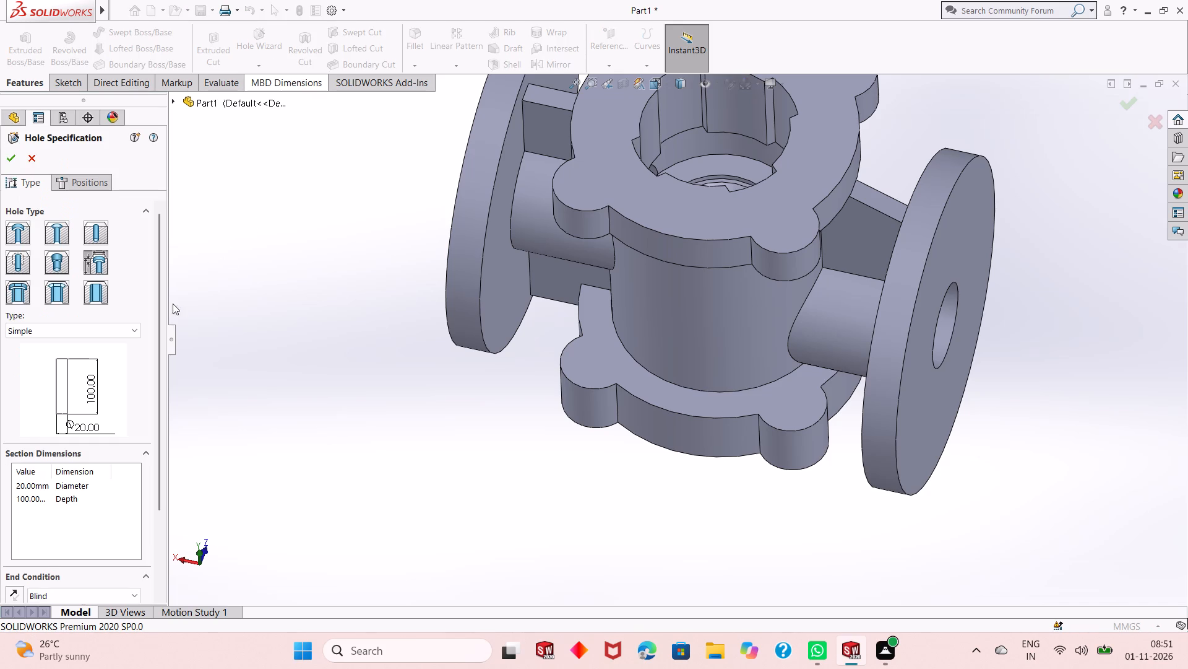
left_click(93, 229)
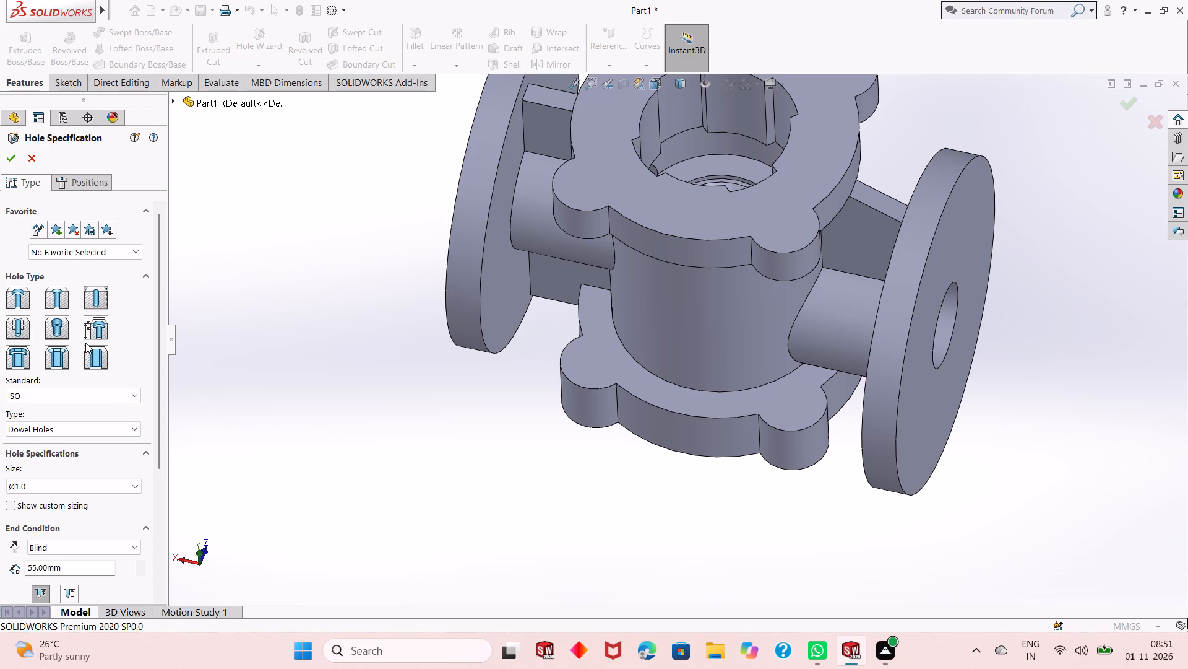
left_click(62, 298)
left_click(100, 250)
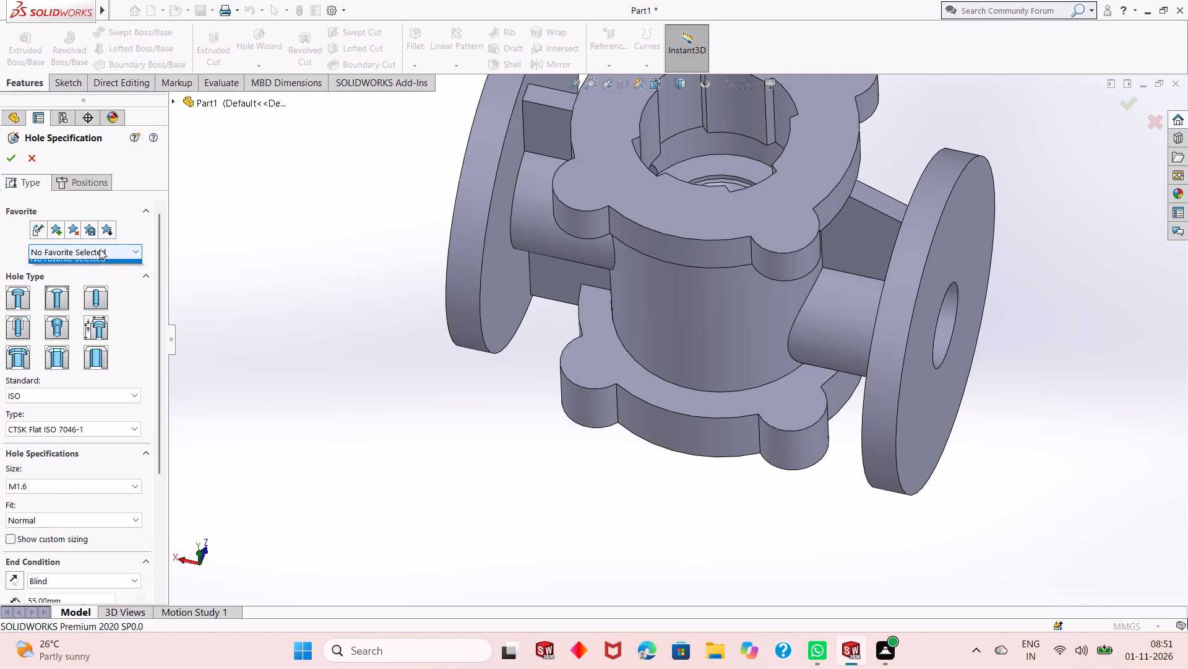
left_click(101, 252)
left_click(102, 325)
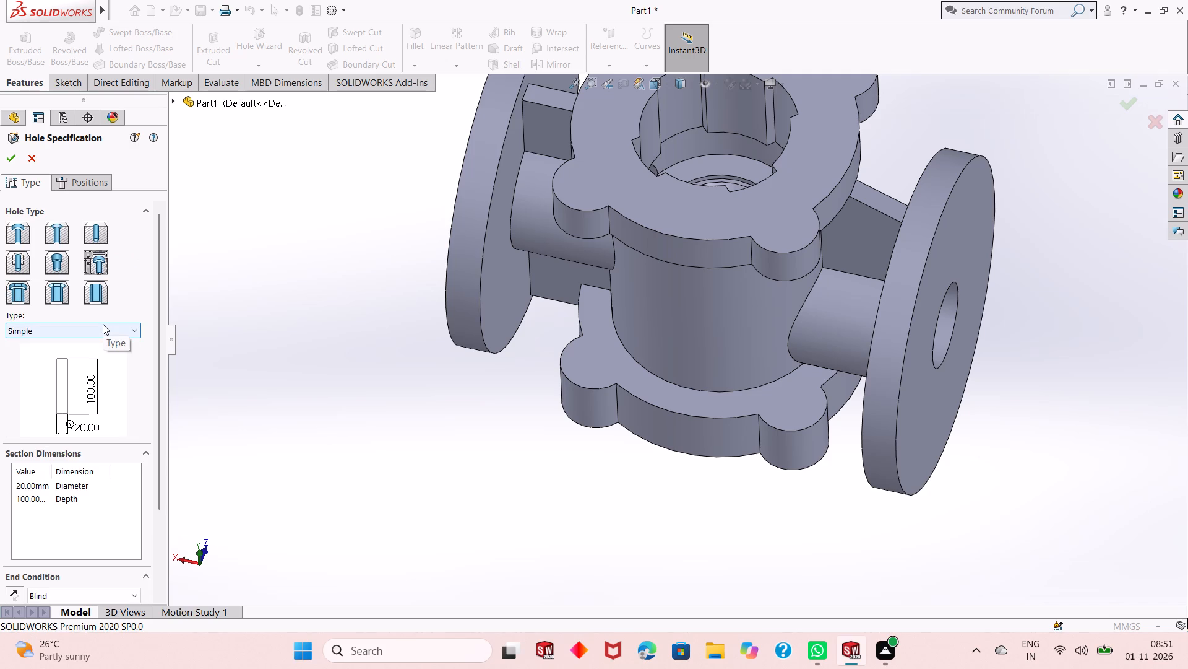
scroll(48, 411, "down", 4)
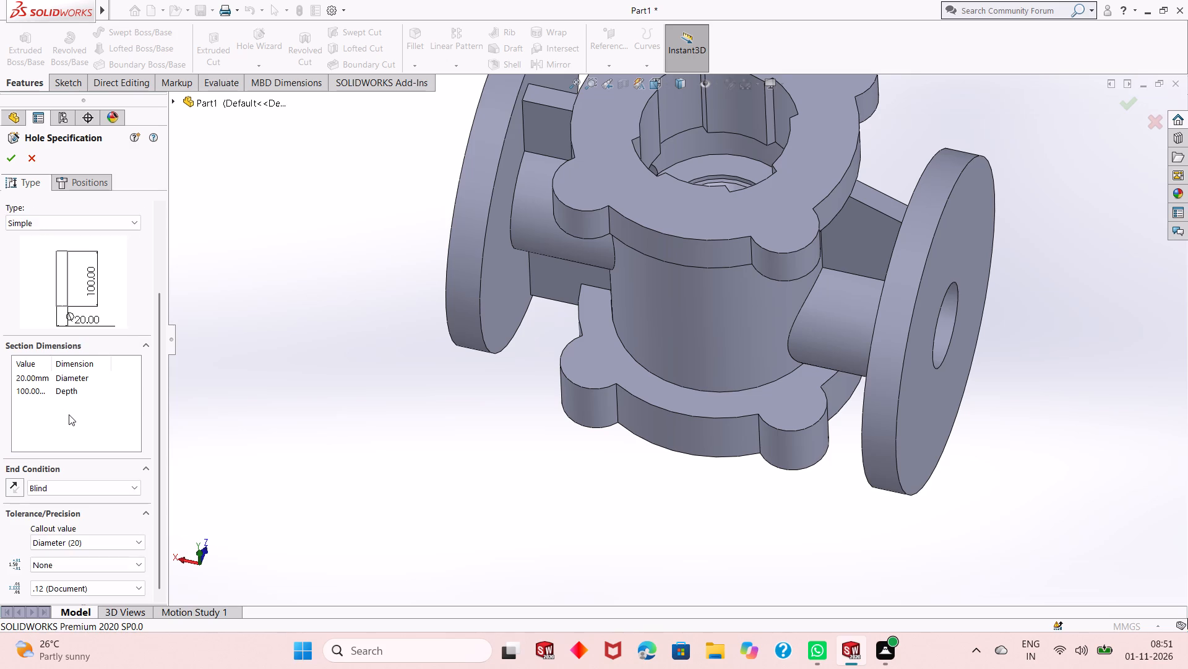
scroll(62, 326, "up", 2)
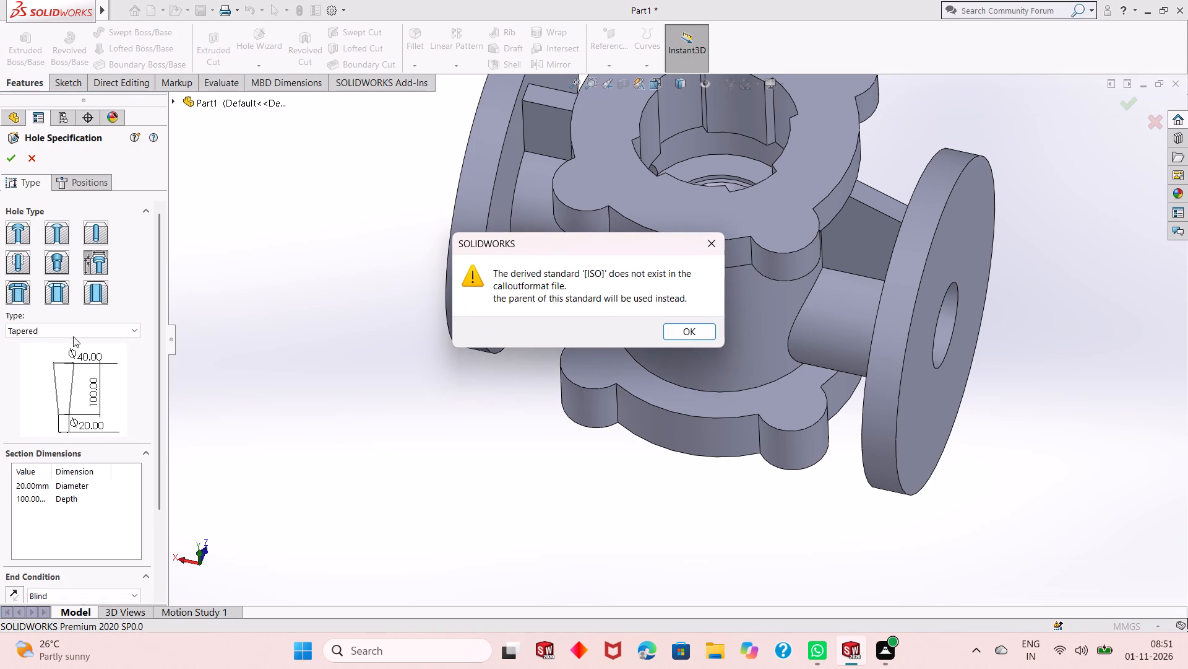
left_click(703, 243)
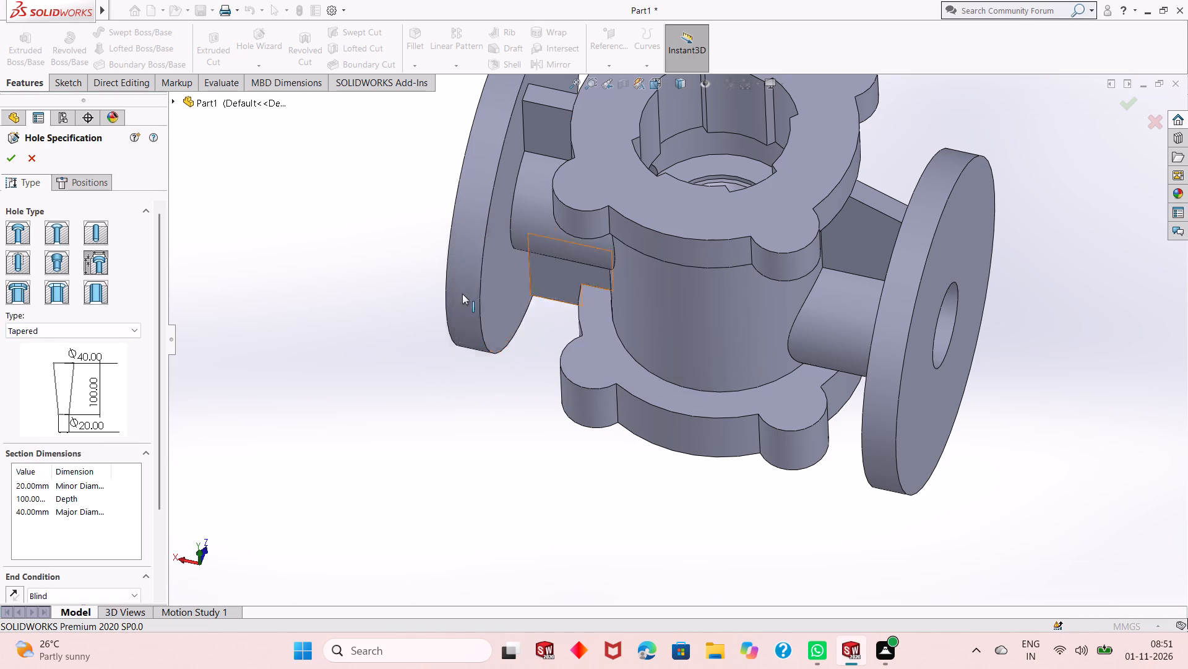
left_click(131, 328)
left_click(124, 341)
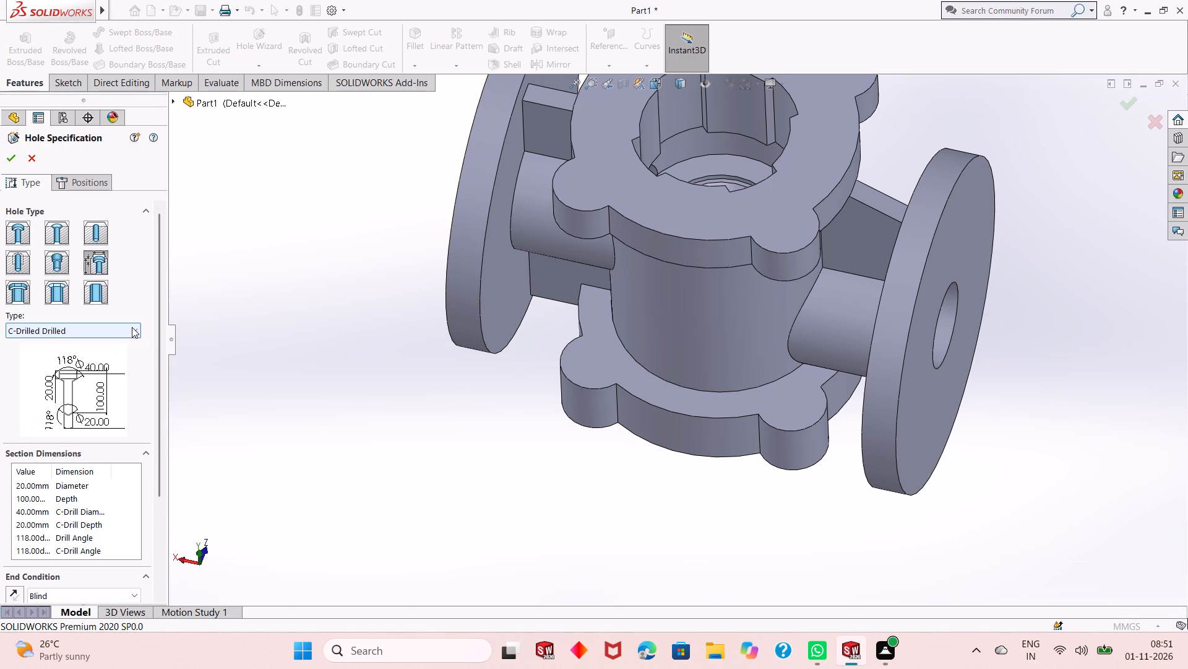
left_click(132, 327)
left_click(84, 437)
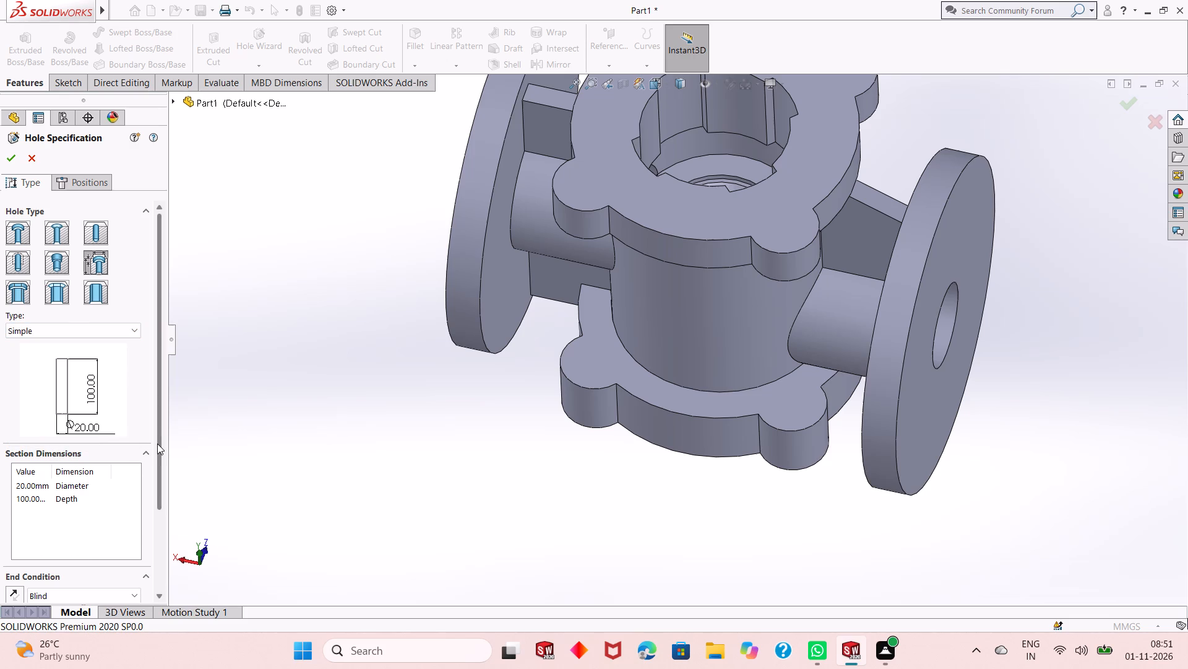
scroll(157, 444, "down", 1)
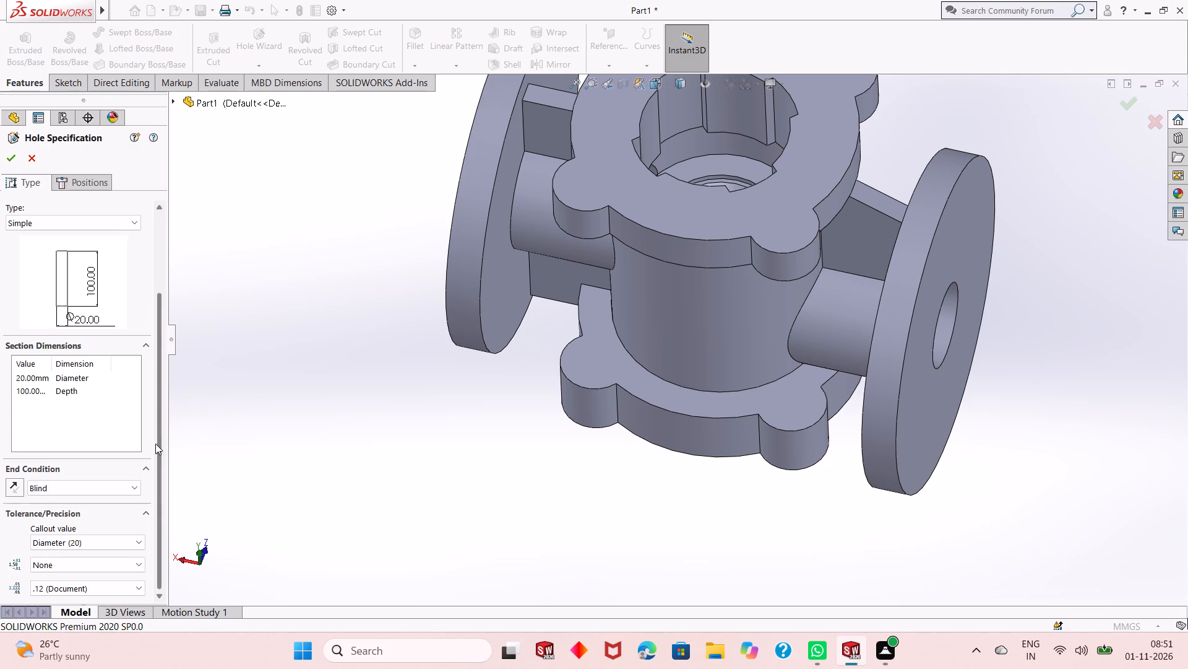
scroll(157, 430, "up", 2)
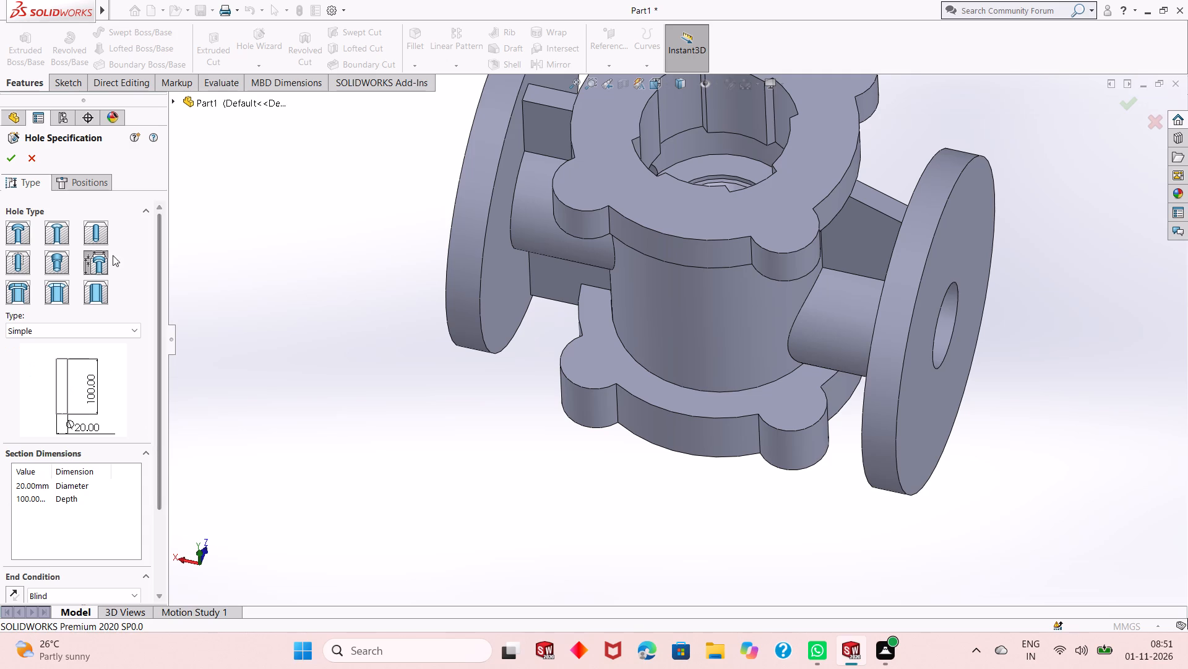
left_click(8, 234)
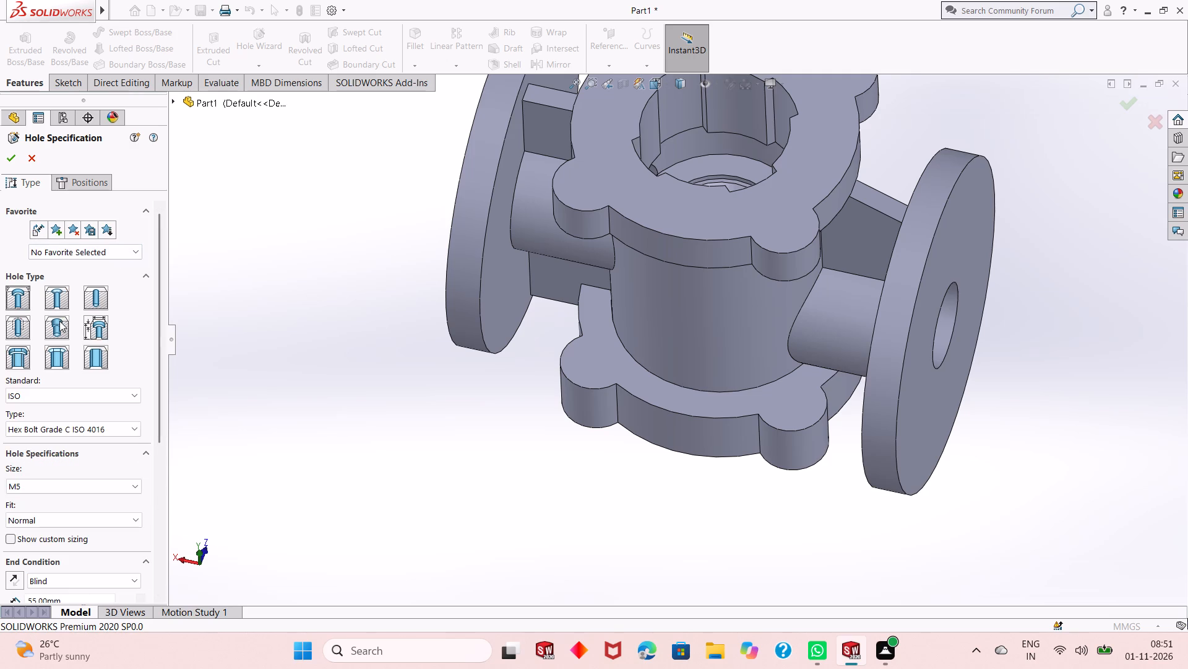
left_click(61, 302)
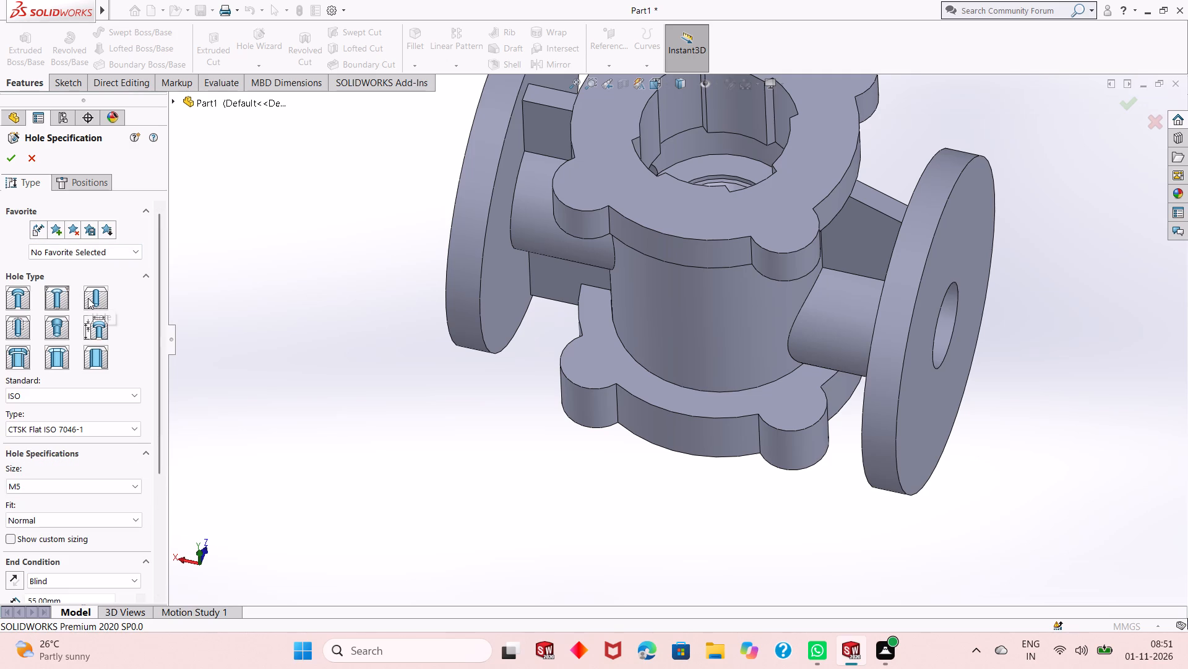
left_click(88, 298)
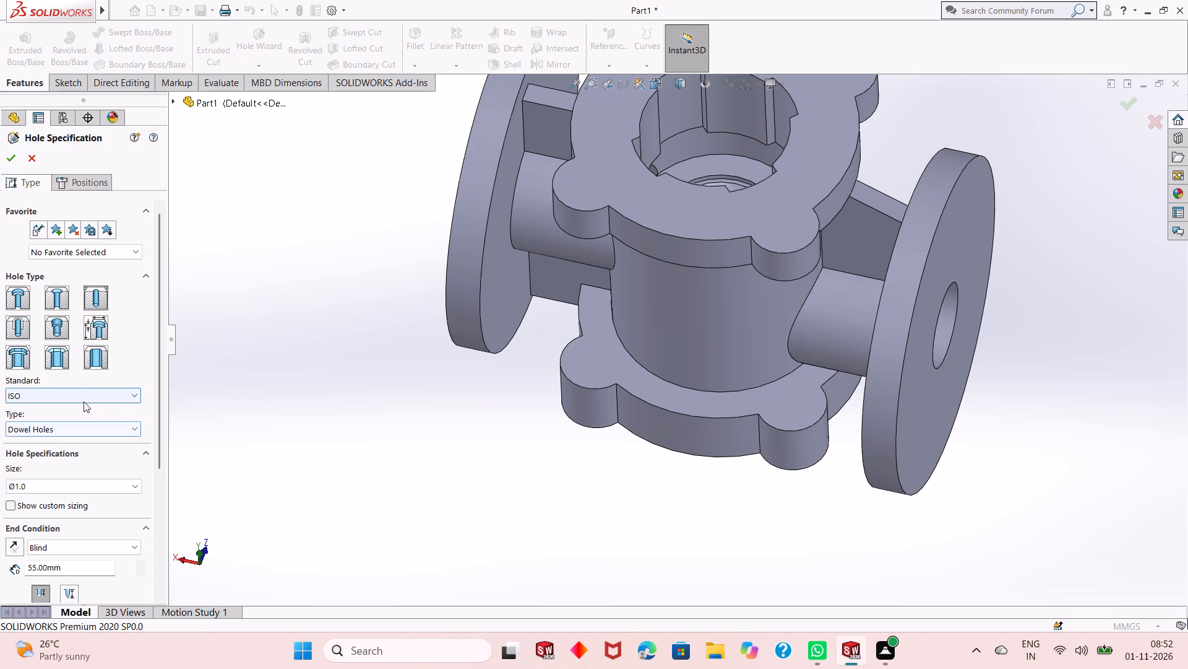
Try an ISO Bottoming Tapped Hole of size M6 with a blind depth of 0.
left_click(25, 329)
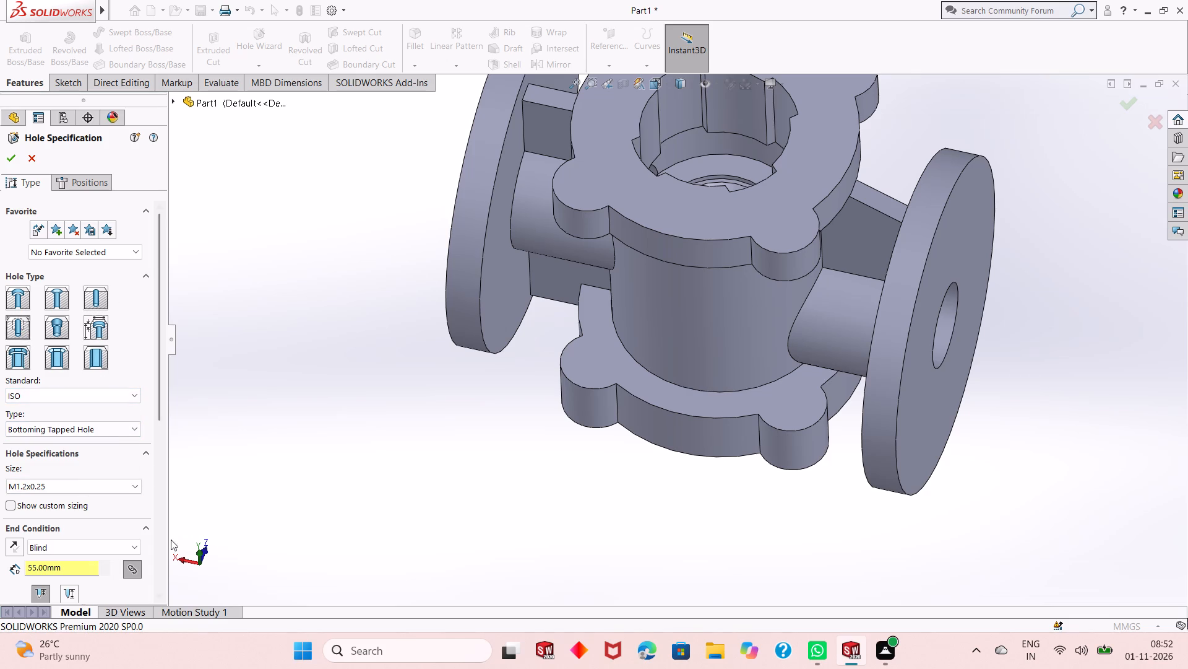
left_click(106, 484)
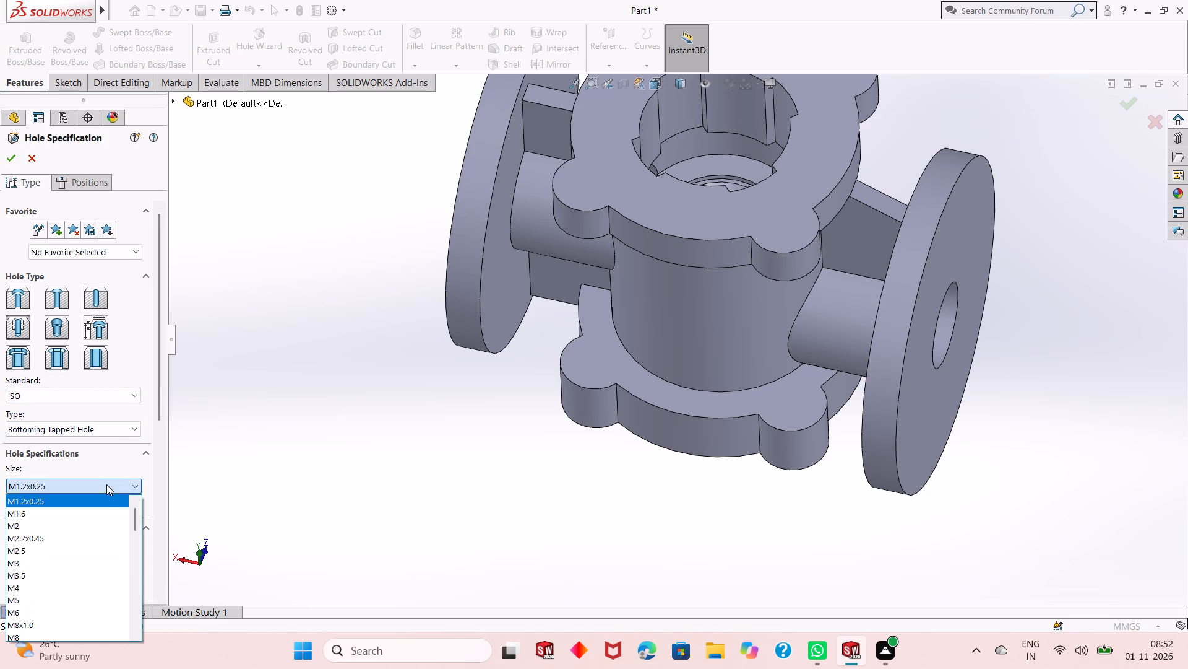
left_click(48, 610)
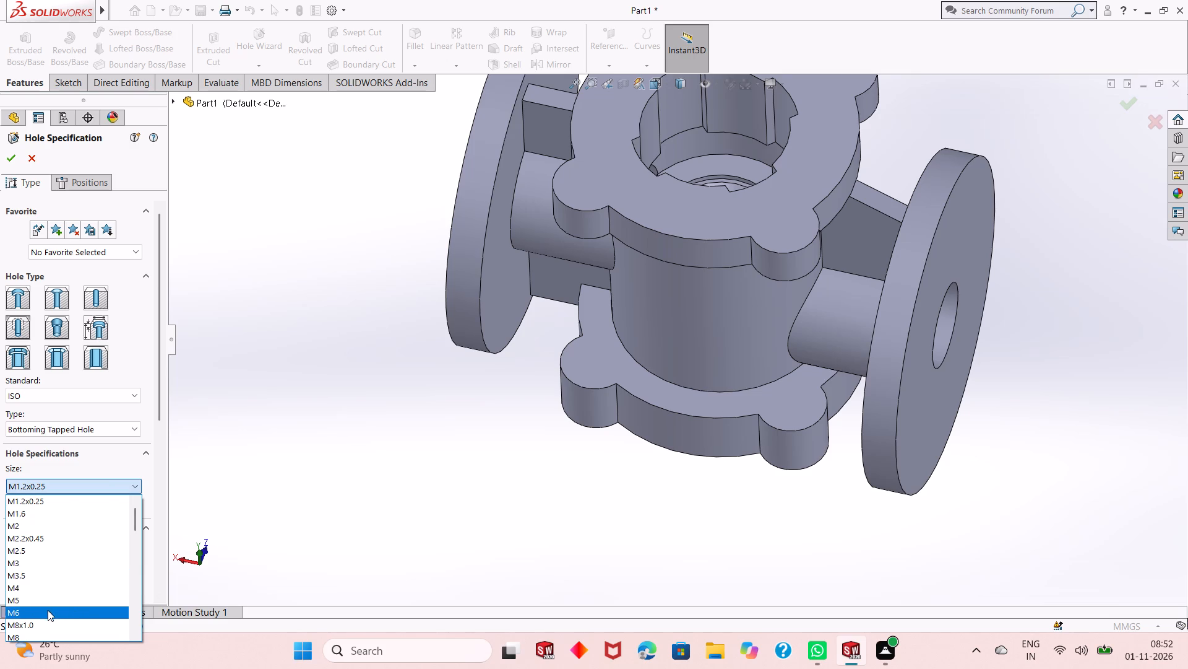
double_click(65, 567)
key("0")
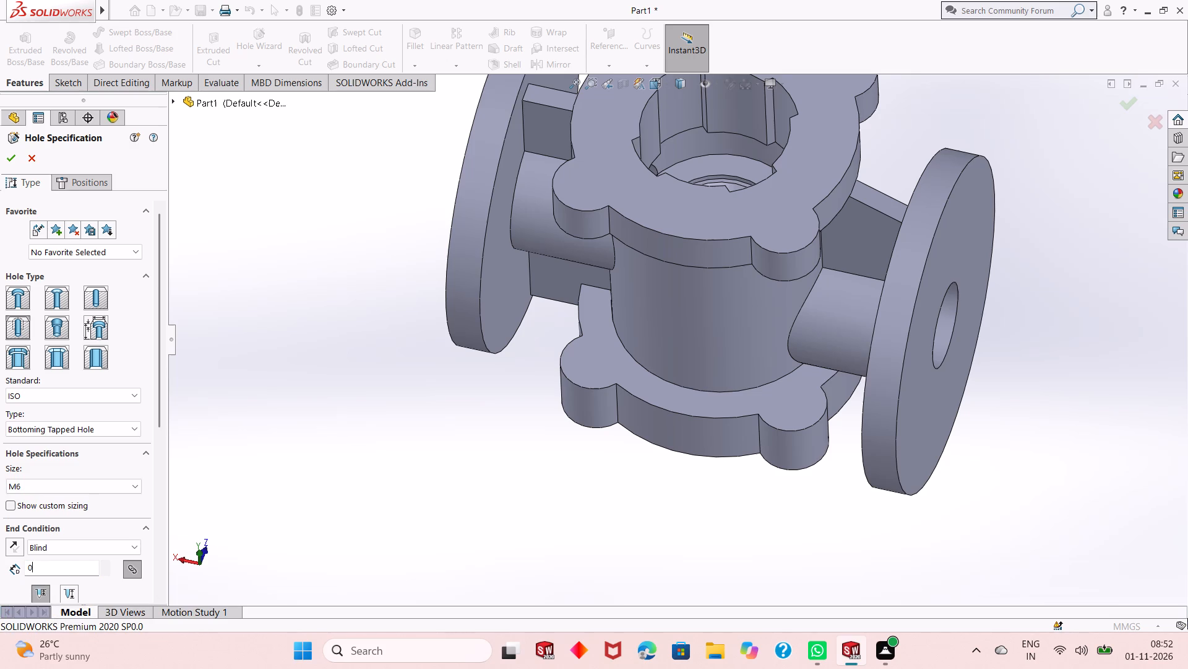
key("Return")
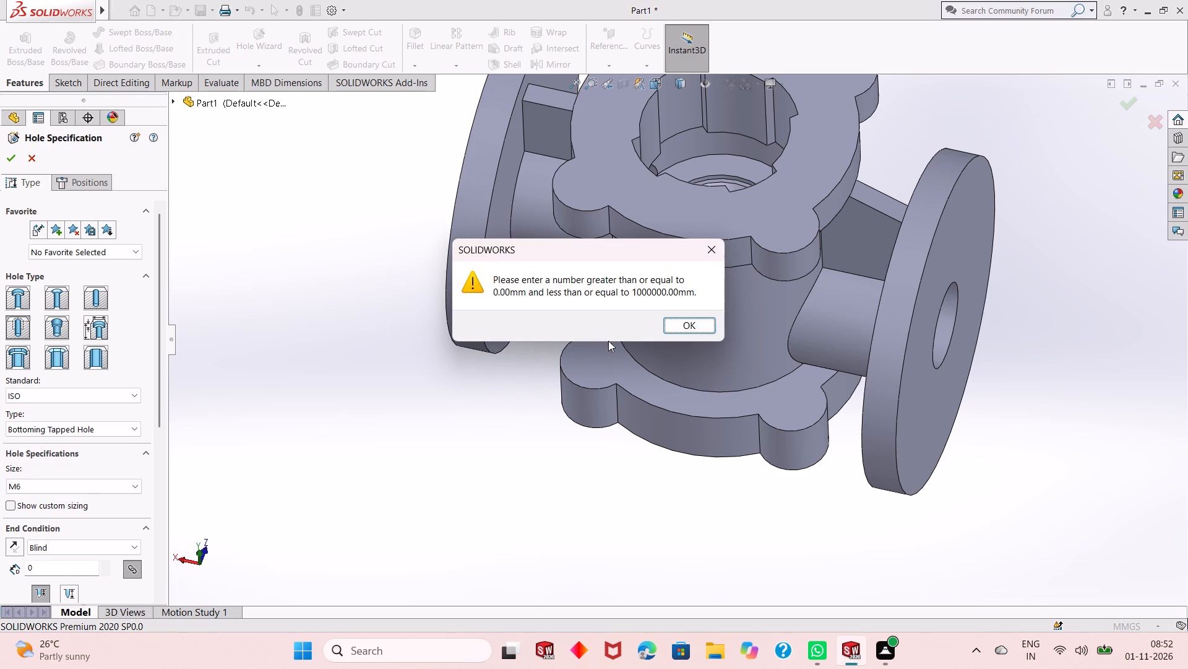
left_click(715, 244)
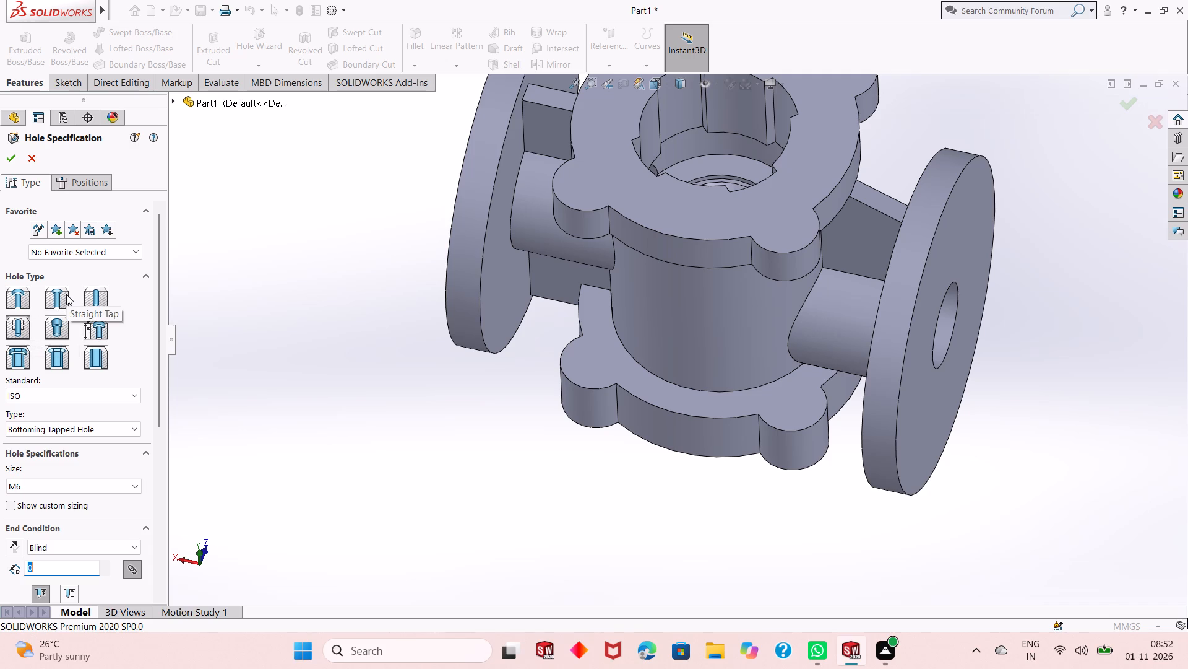
Choose an M6 CTSK Flat ISO 7046-1 countersink and select the lower flange's upper face for positioning the hole.
left_click(37, 298)
left_click(66, 292)
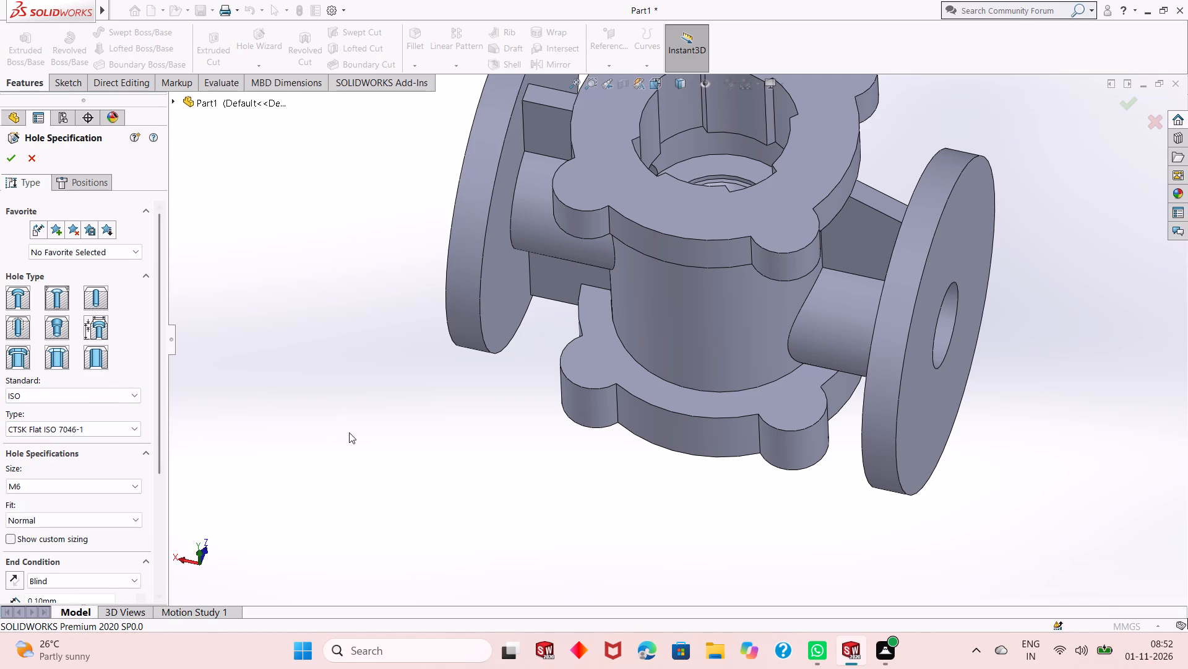
left_click(97, 188)
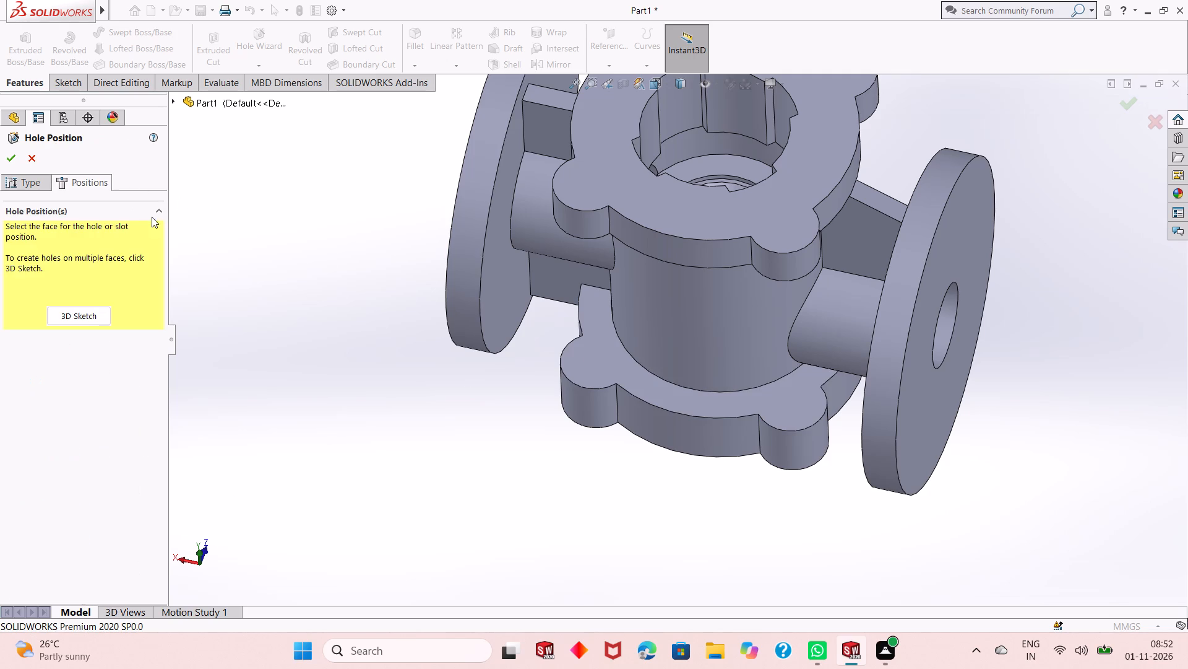
left_click(589, 370)
scroll(617, 308, "down", 2)
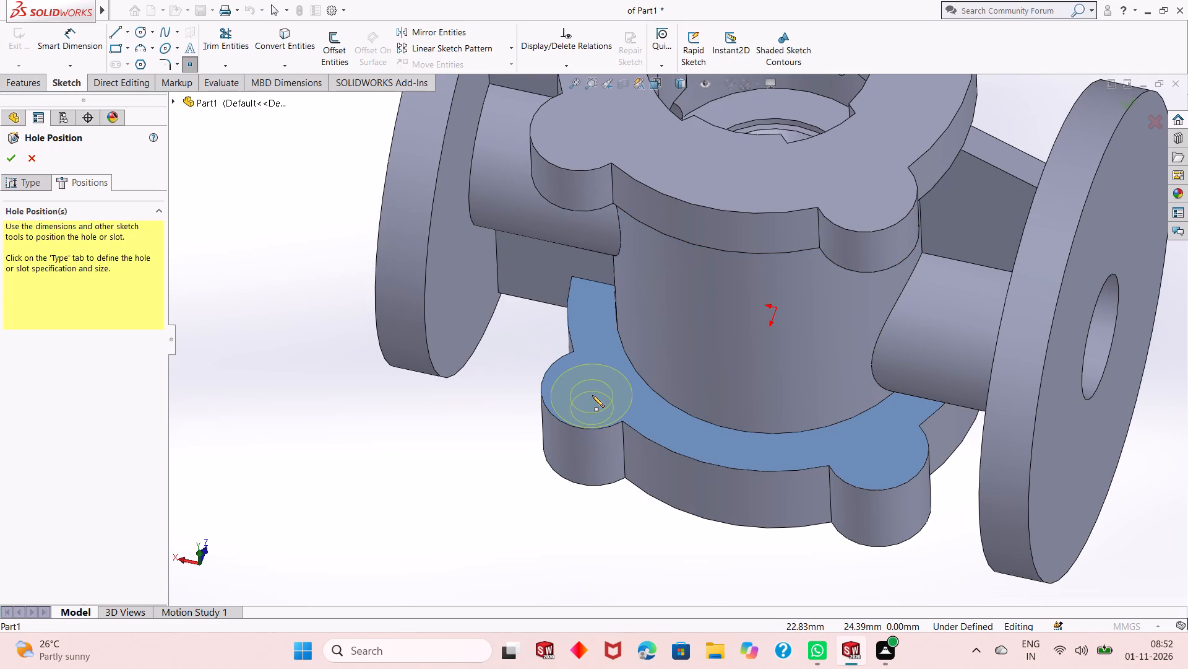
key("Escape")
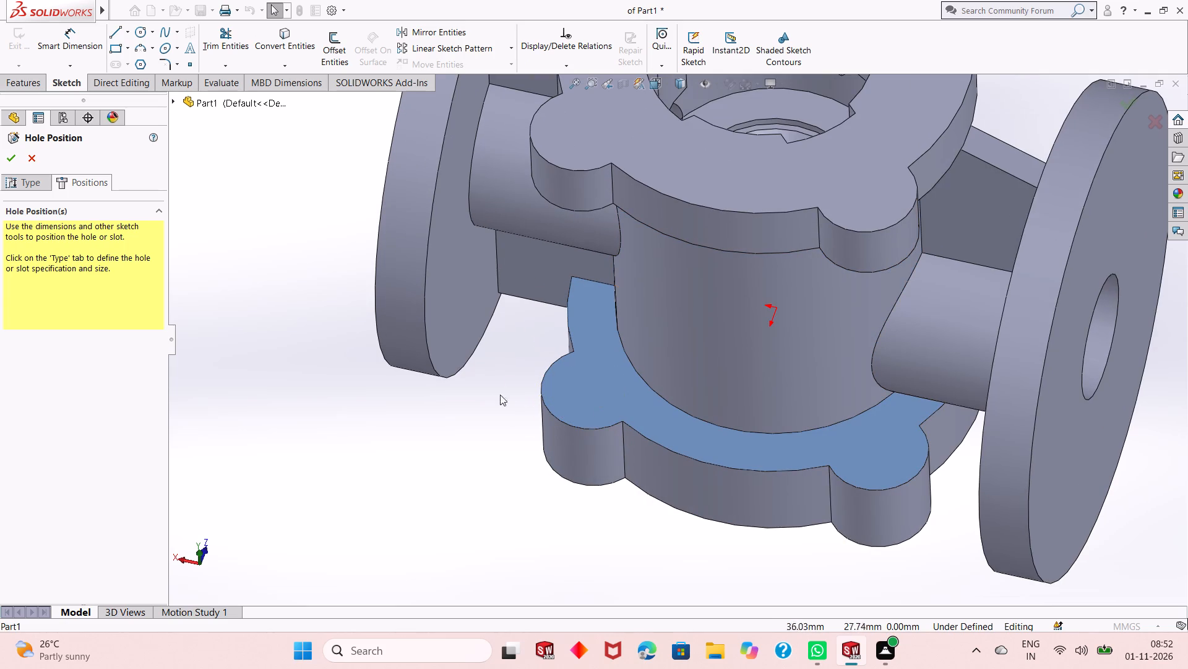
Change the hole specification to a straight tap, ISO standard Bottoming Tapped Hole, size M6.
left_click(35, 181)
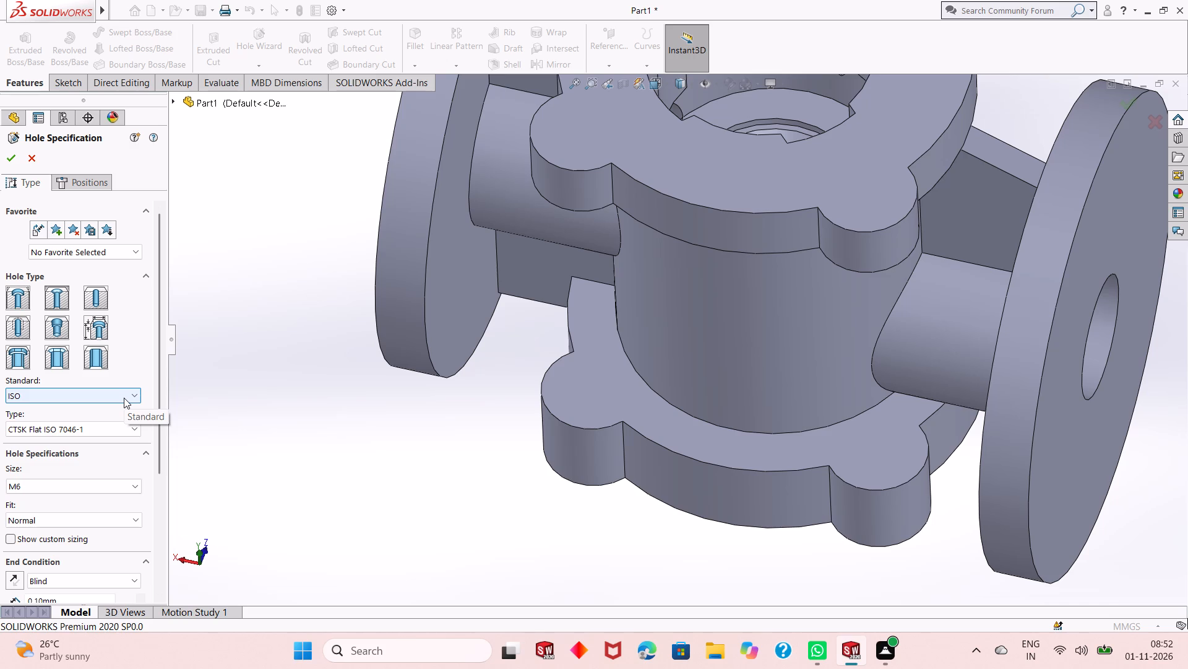
scroll(123, 400, "down", 2)
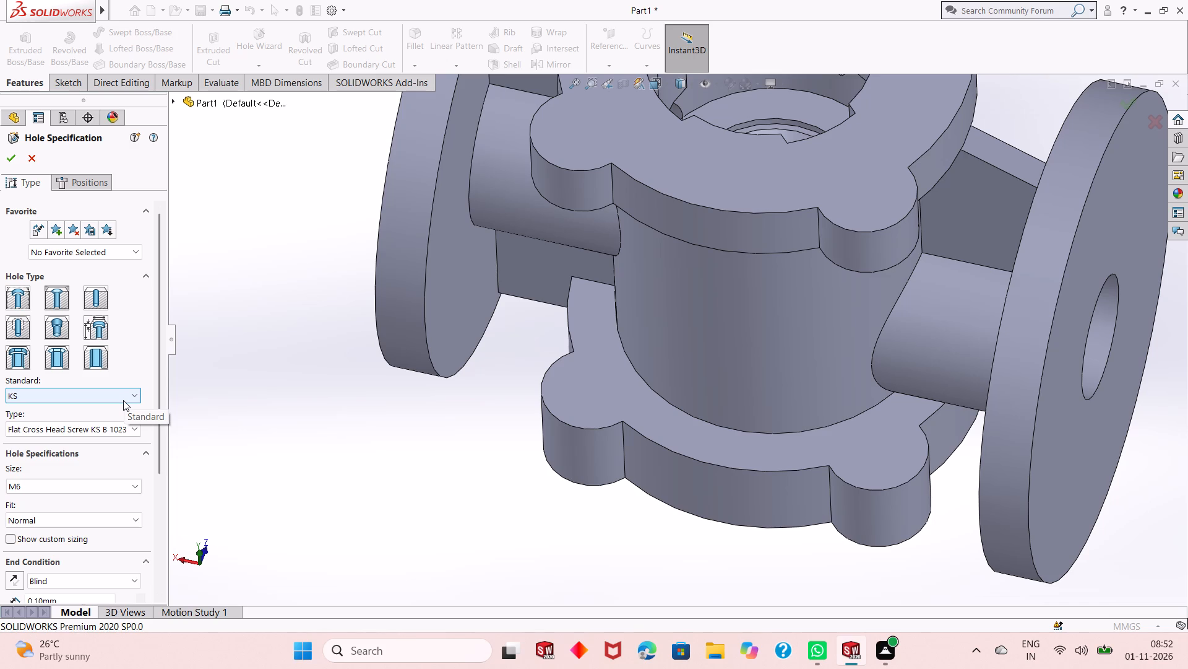
scroll(123, 400, "down", 1)
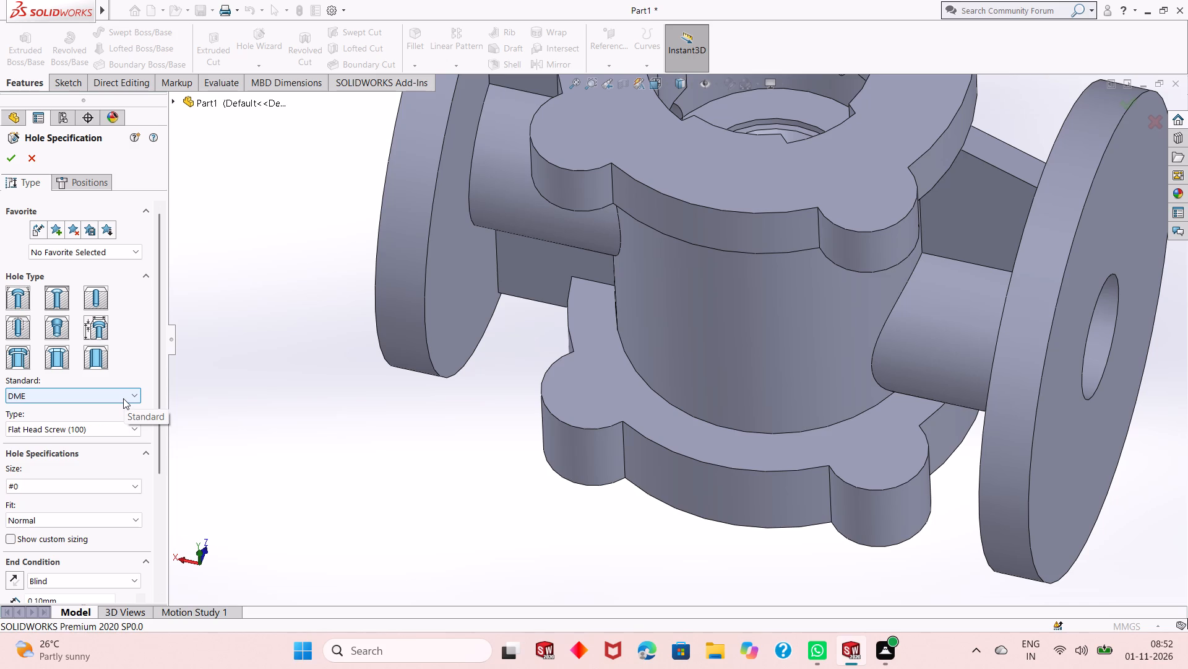
scroll(123, 397, "up", 2)
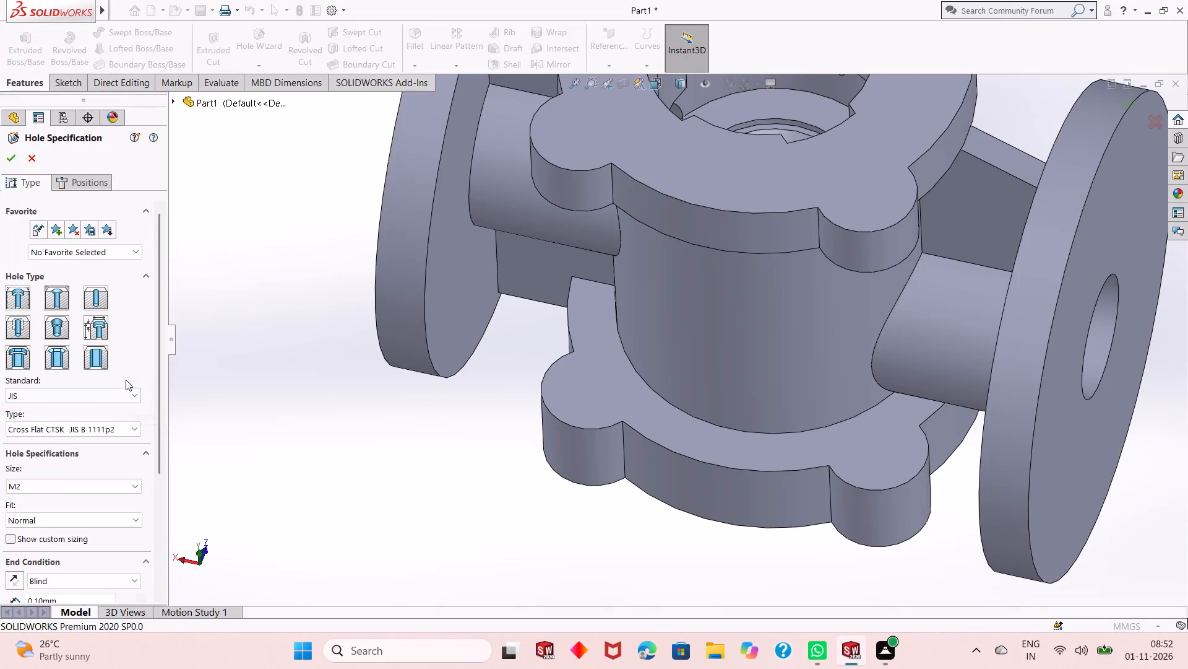
left_click(96, 398)
left_click(92, 450)
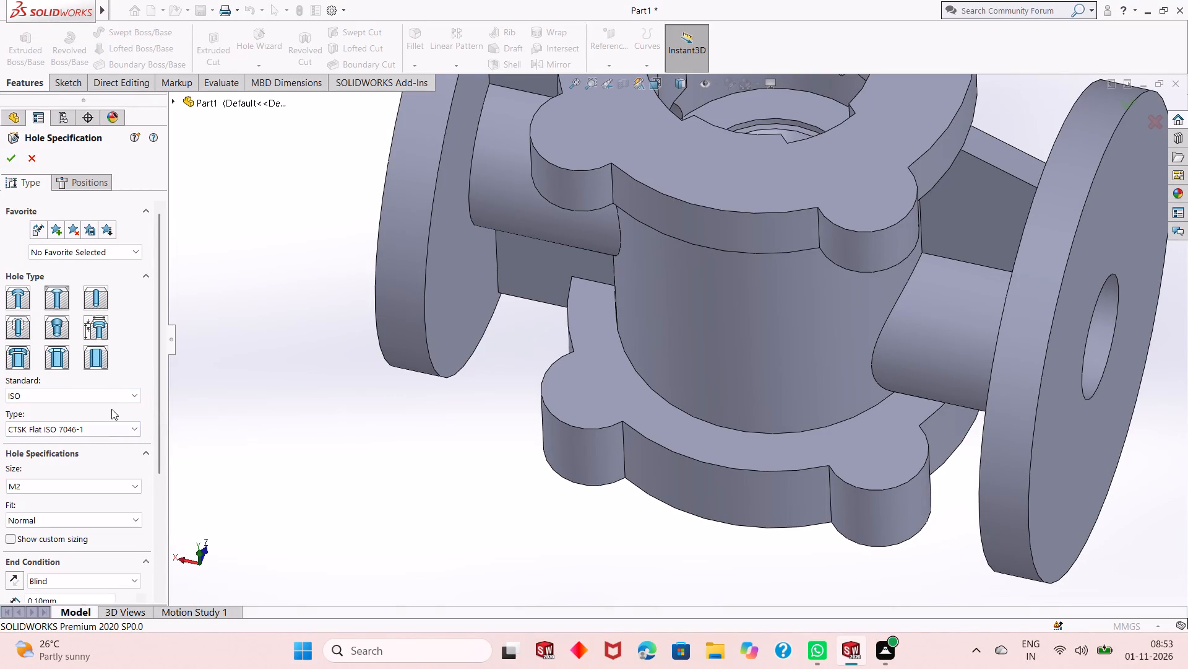
left_click(100, 302)
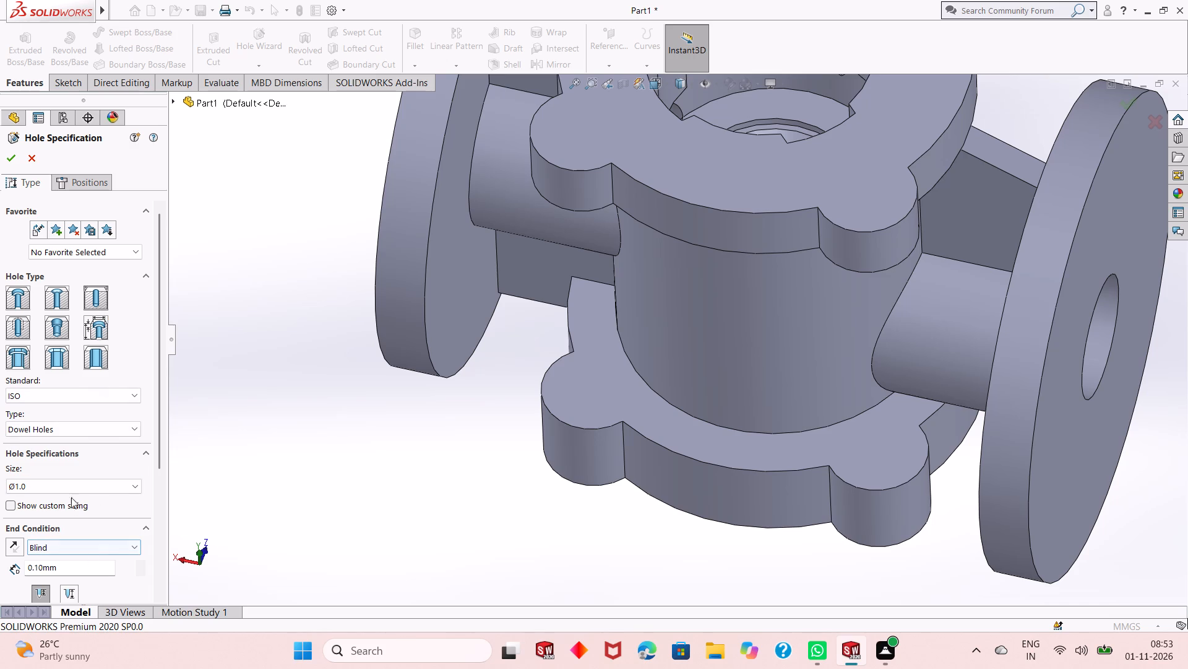
left_click(98, 305)
left_click(23, 328)
left_click(59, 489)
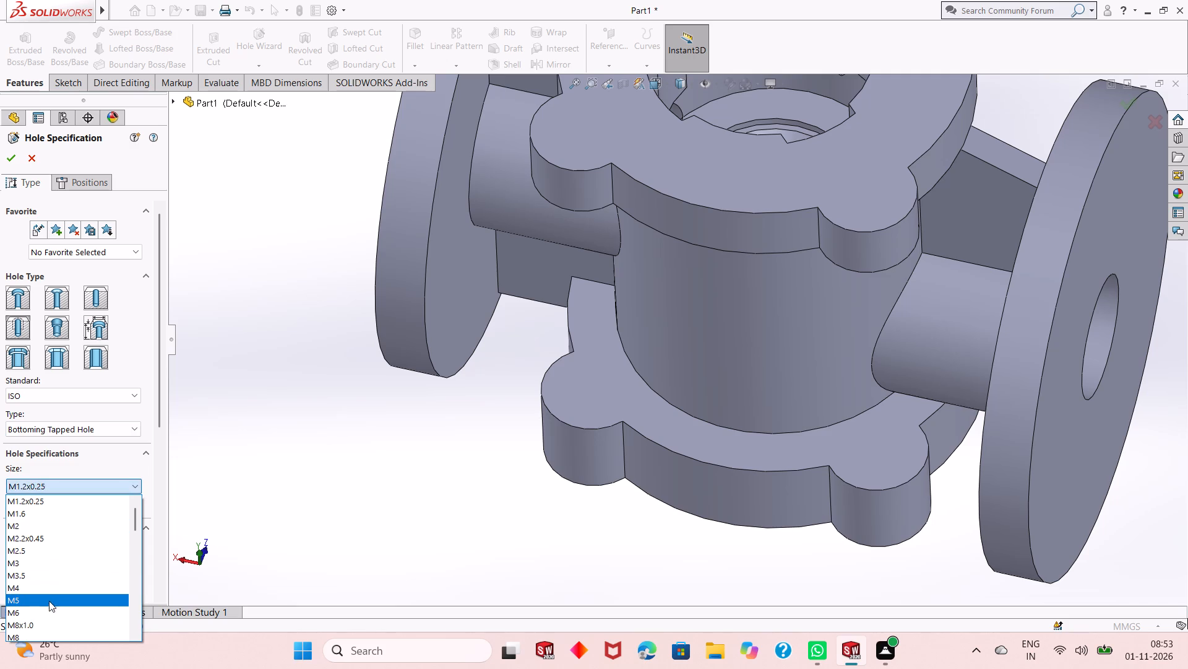
left_click(46, 612)
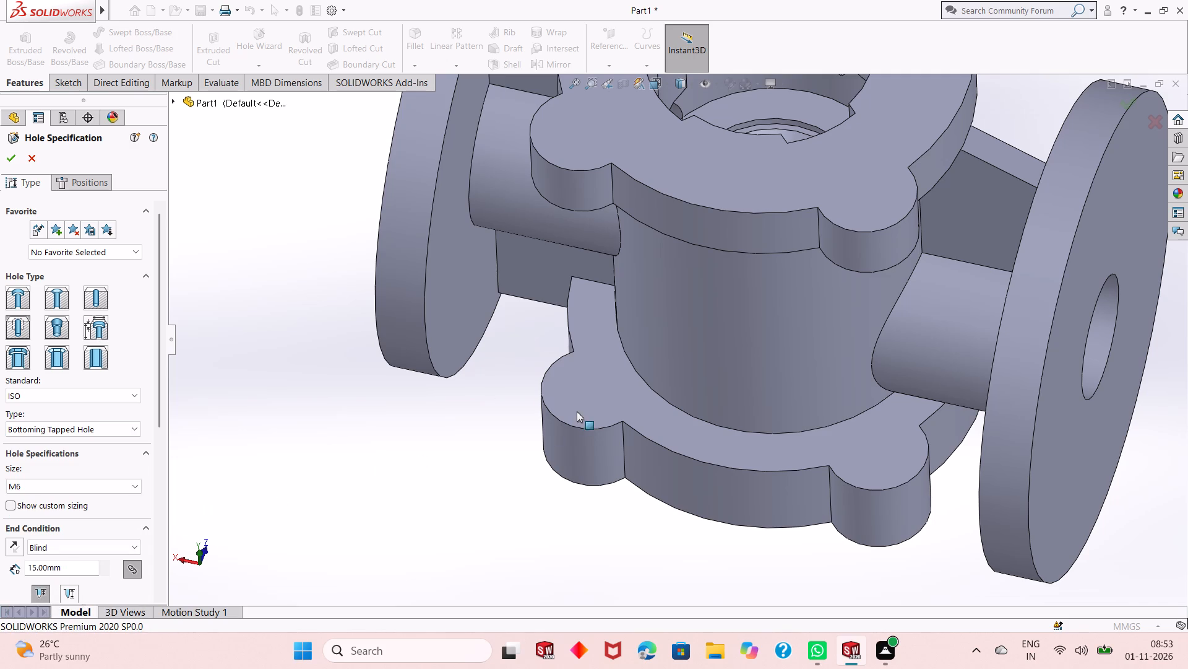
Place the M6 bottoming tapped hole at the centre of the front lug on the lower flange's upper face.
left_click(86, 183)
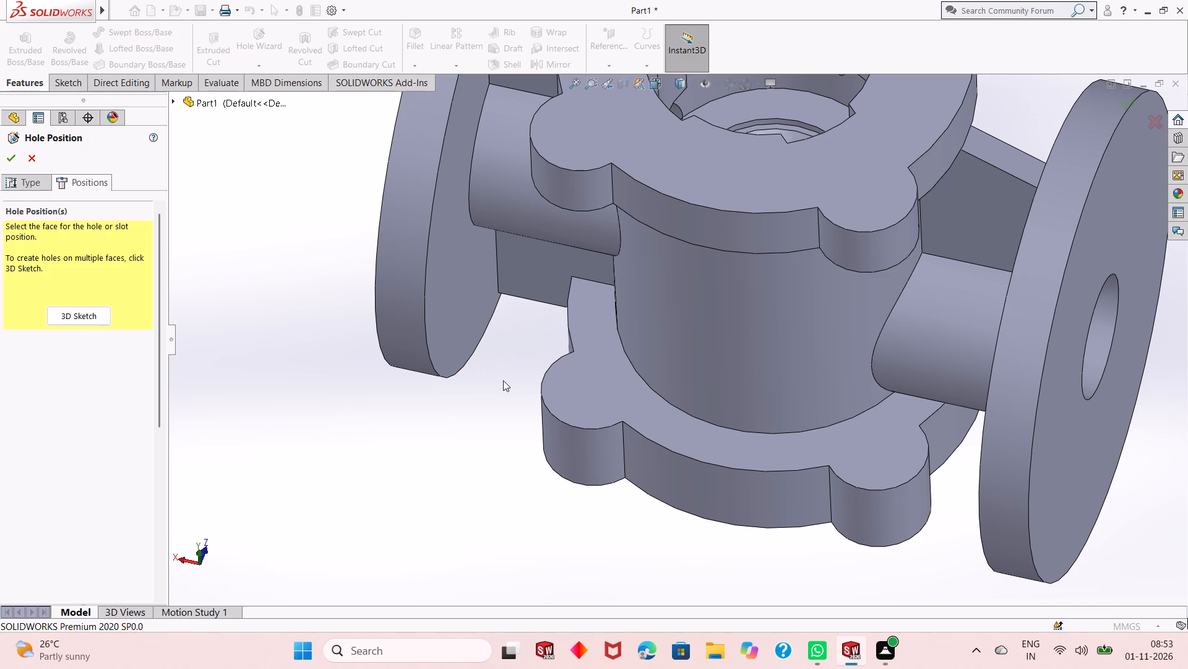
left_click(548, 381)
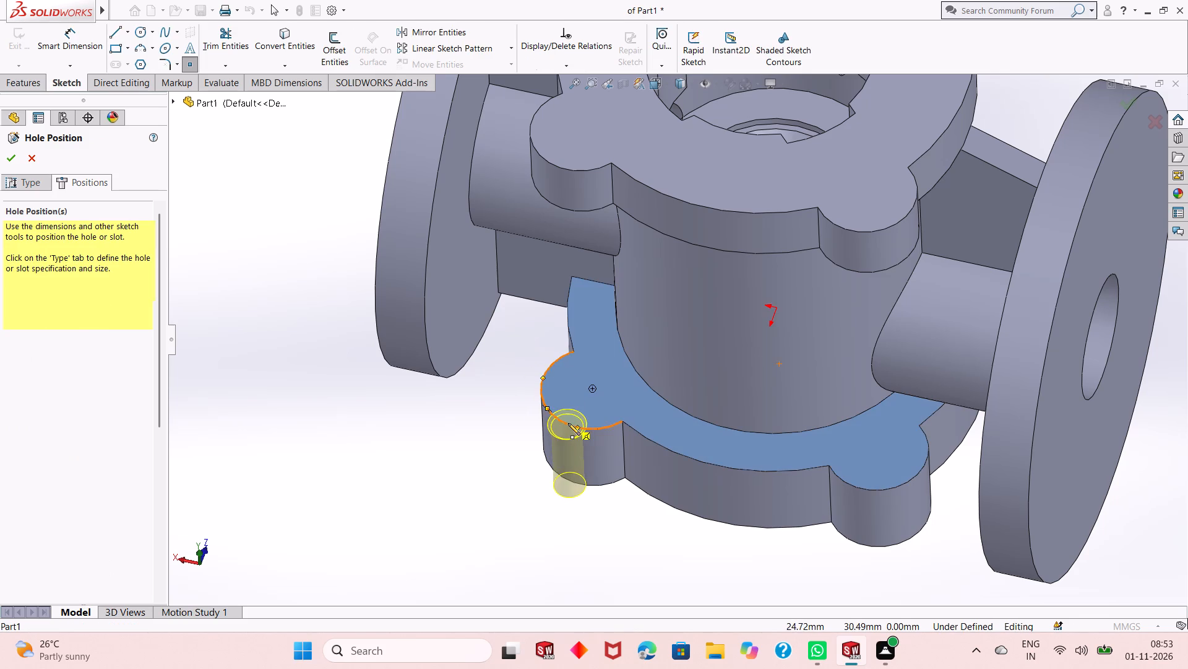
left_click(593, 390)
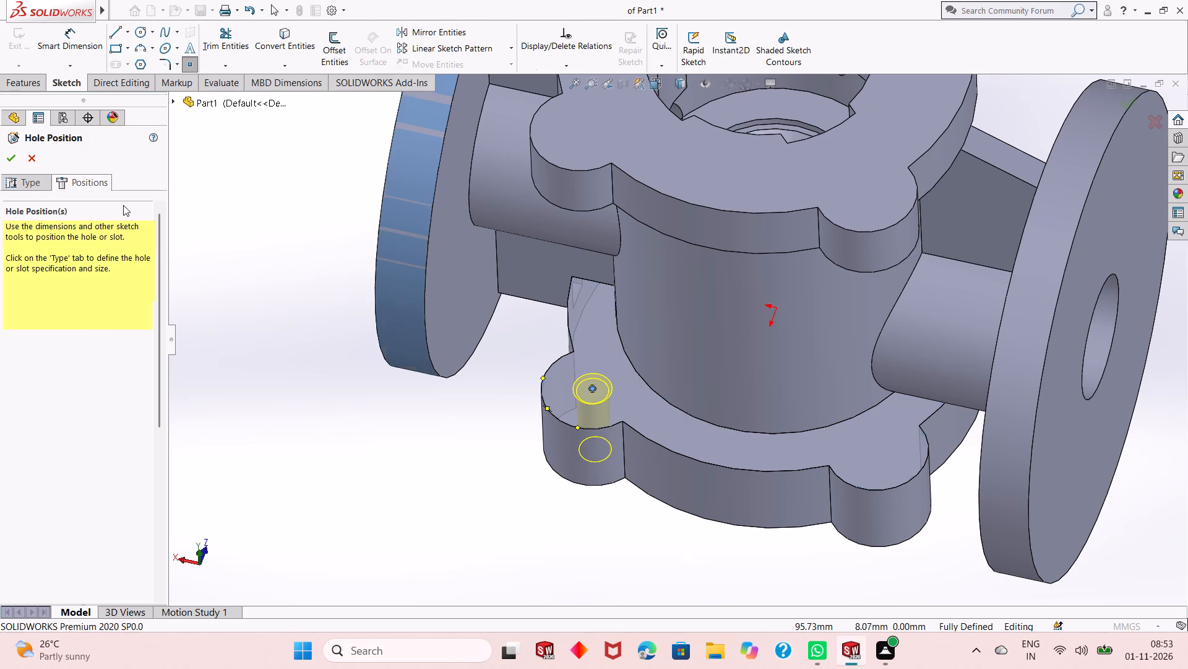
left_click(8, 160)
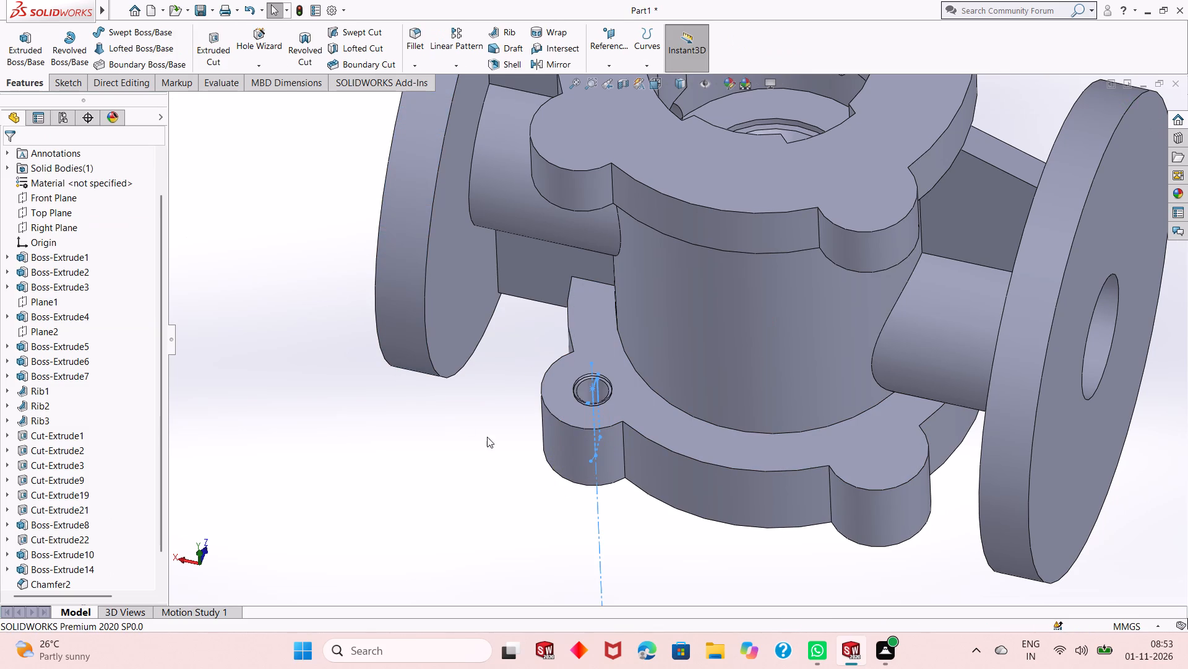
Examine the tapped hole in a section view parallel to the Front Plane, offset about -24 mm, and leave the section uncut.
middle_click_drag(512, 450, 560, 182)
middle_click_drag(560, 182, 574, 335)
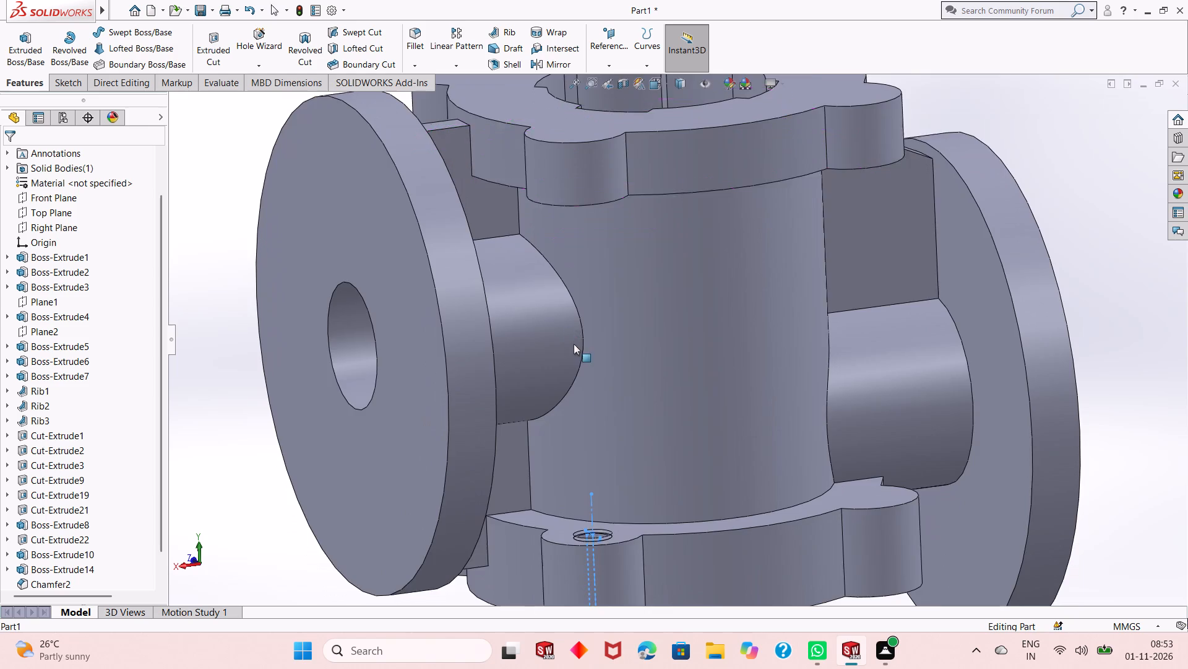
scroll(572, 403, "up", 2)
left_click(572, 552)
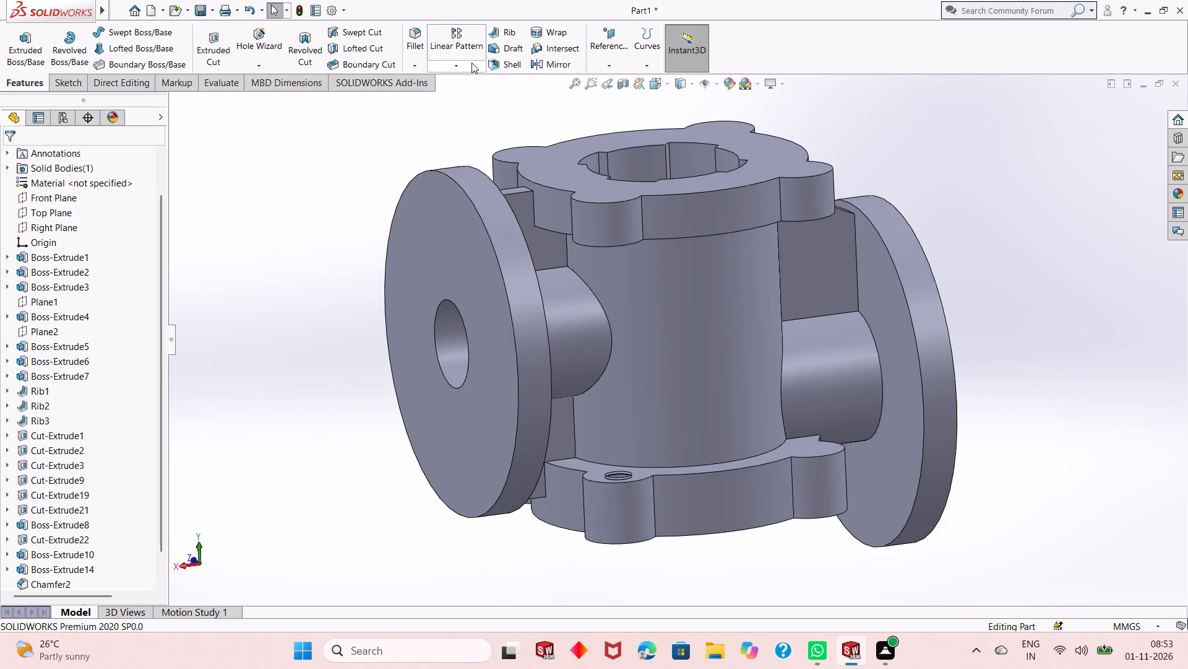
left_click(623, 83)
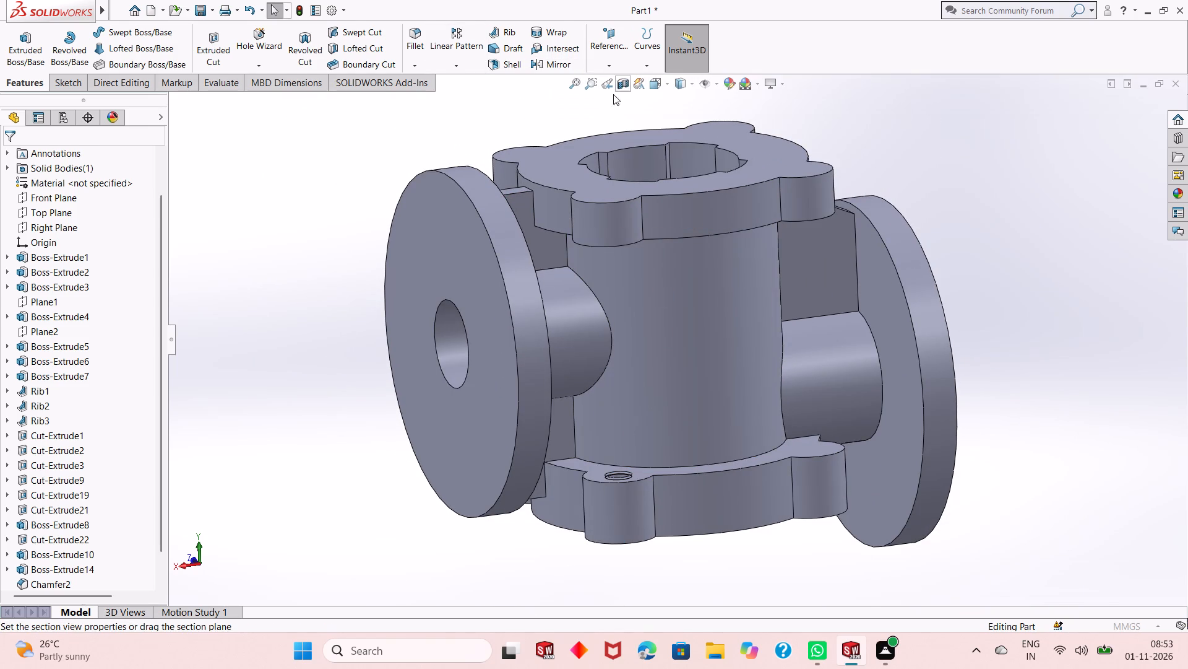
middle_click_drag(697, 410, 669, 429)
left_click_drag(675, 377, 682, 409)
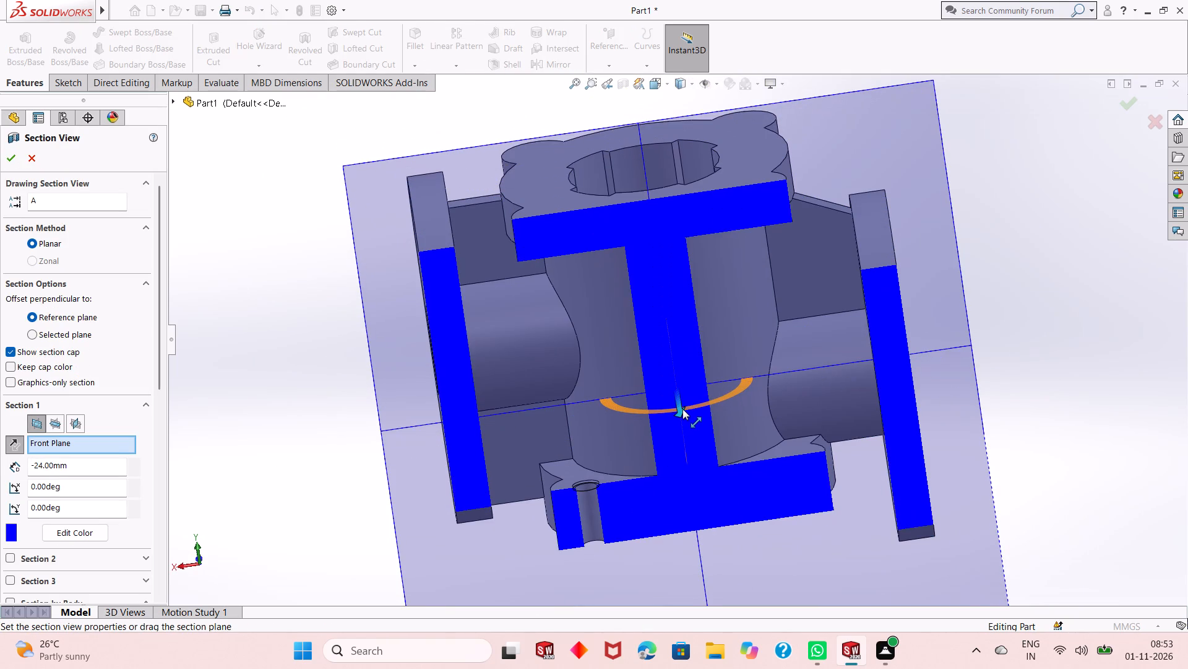
left_click_drag(682, 409, 684, 408)
key("Escape")
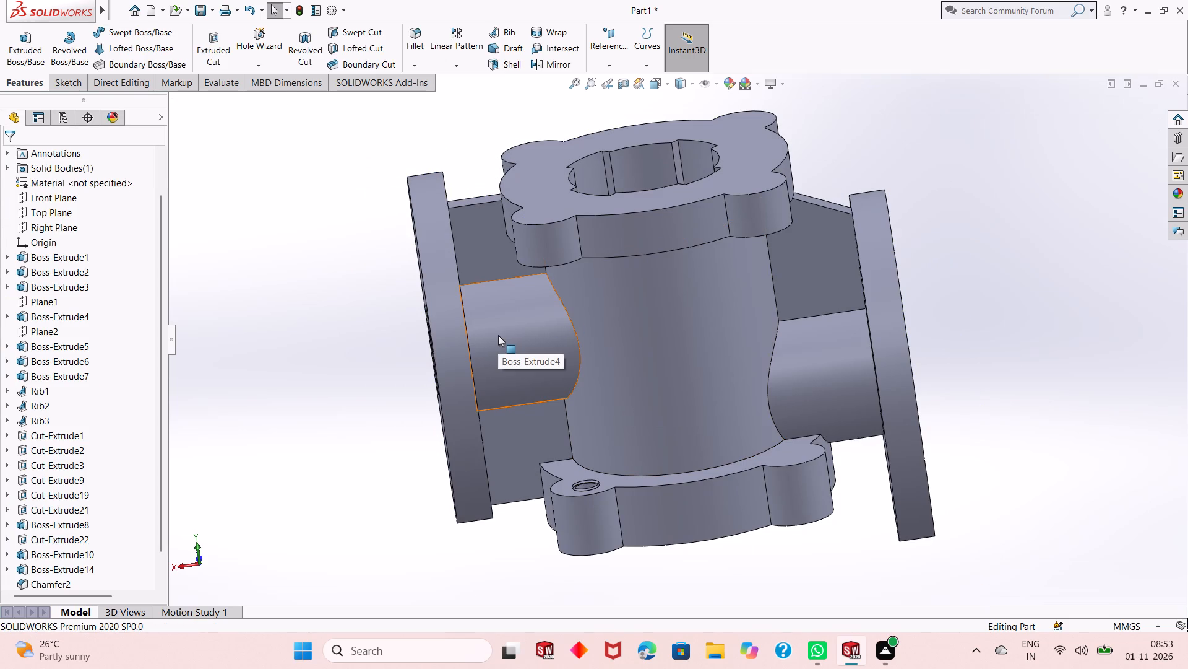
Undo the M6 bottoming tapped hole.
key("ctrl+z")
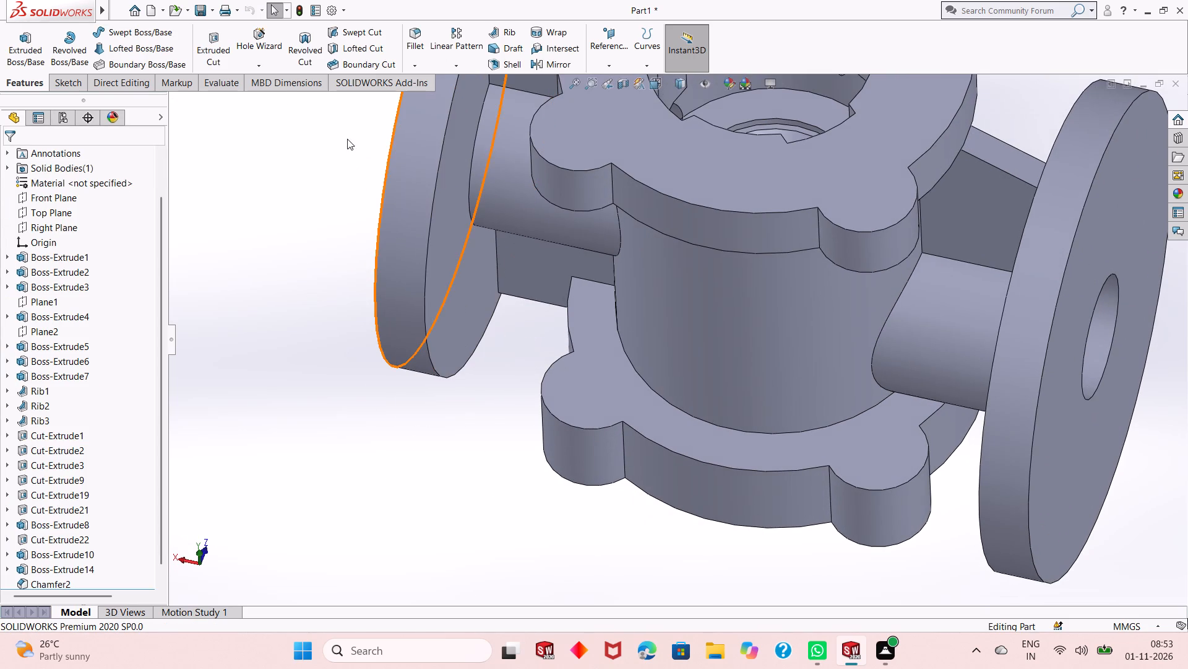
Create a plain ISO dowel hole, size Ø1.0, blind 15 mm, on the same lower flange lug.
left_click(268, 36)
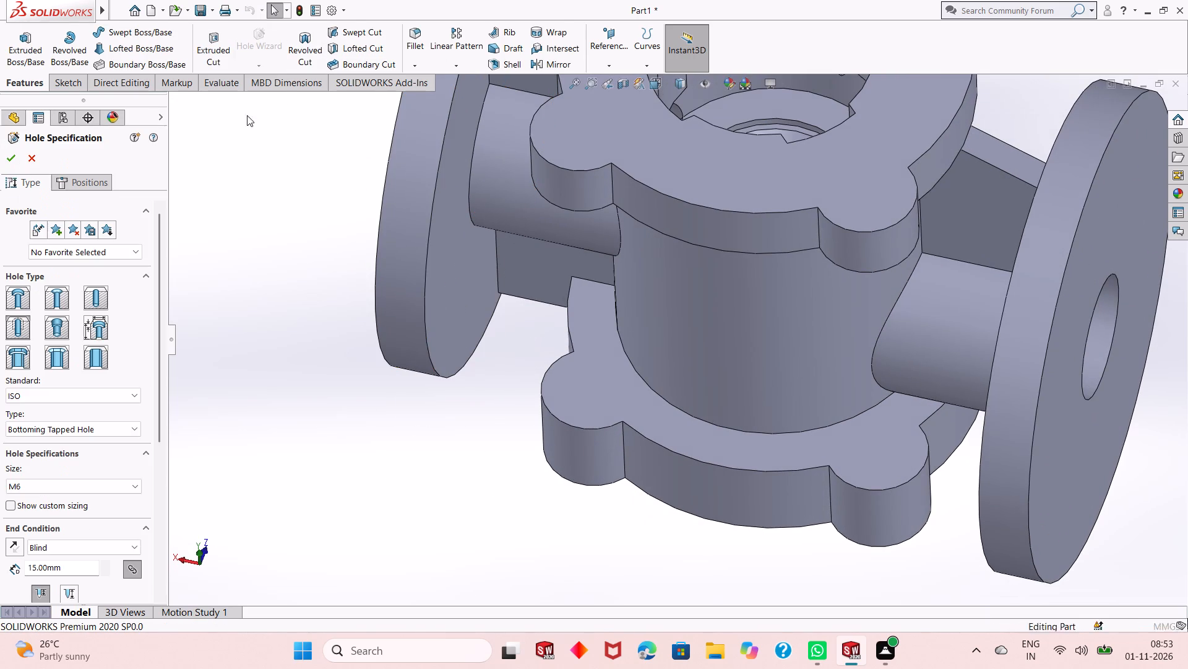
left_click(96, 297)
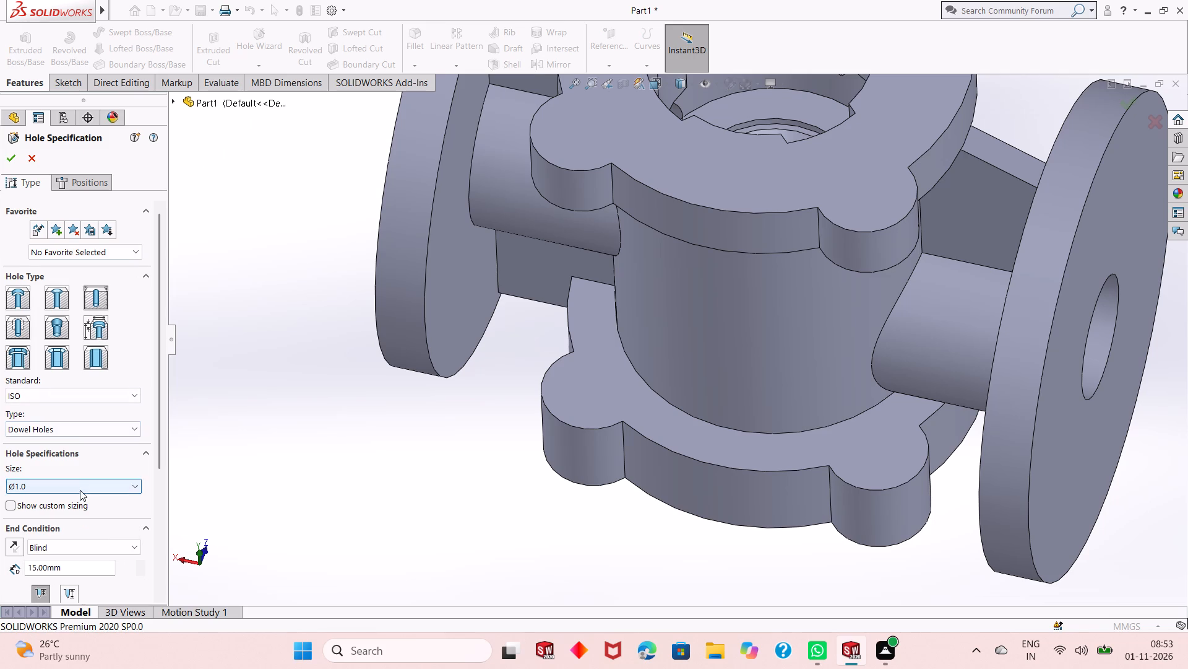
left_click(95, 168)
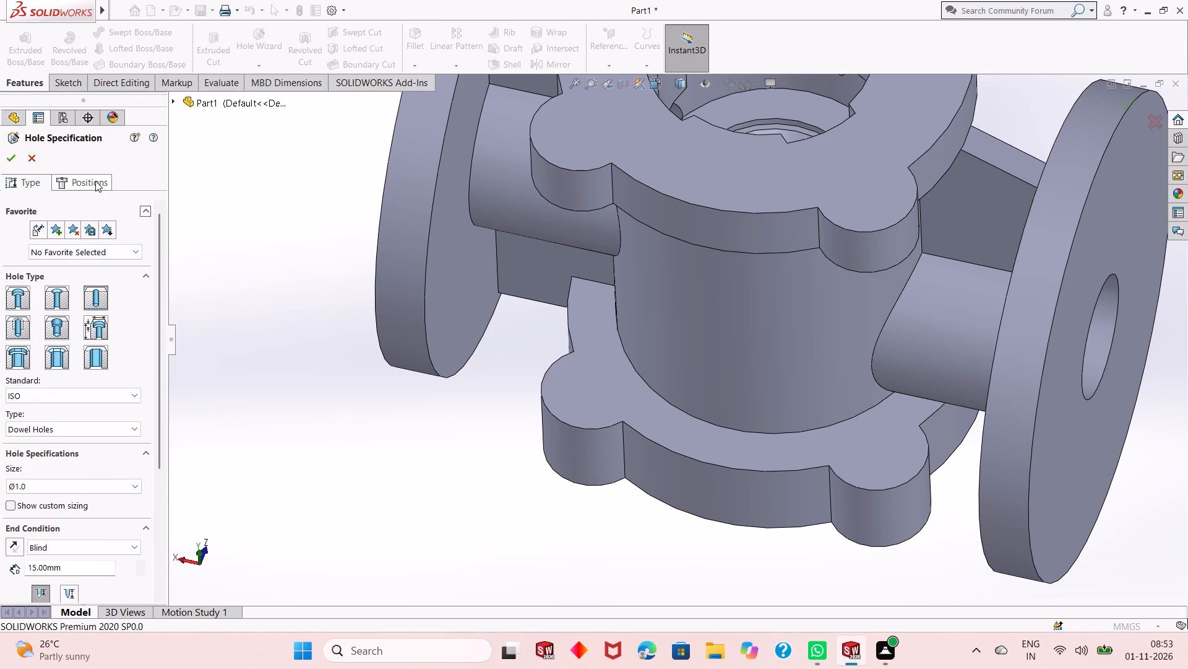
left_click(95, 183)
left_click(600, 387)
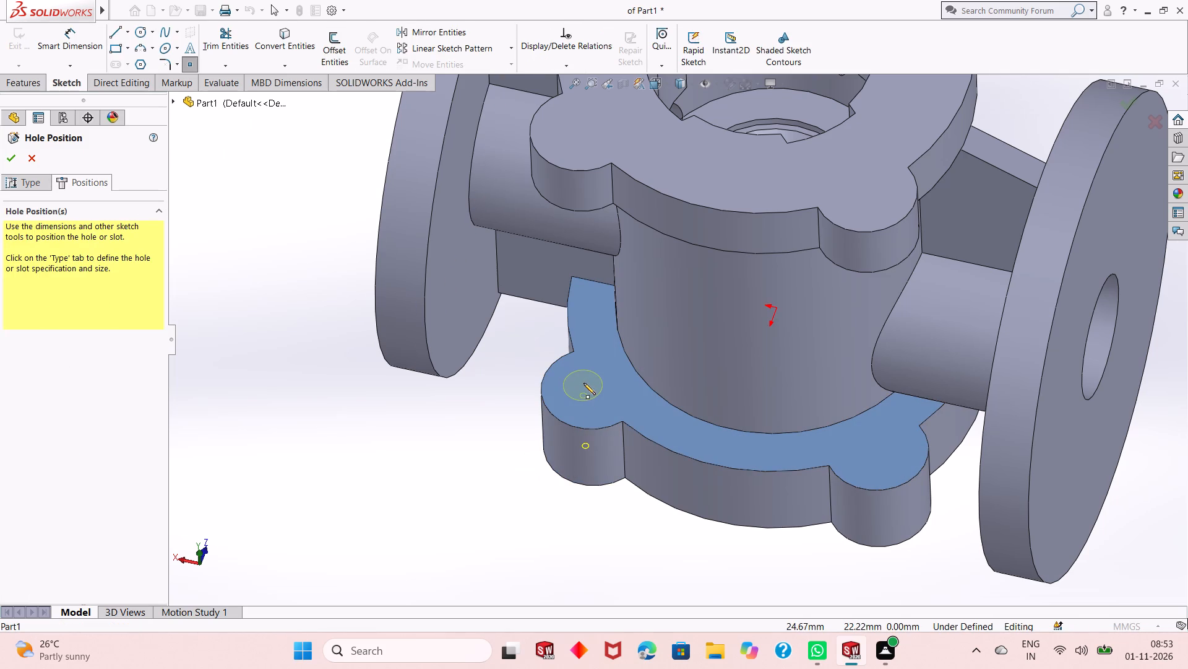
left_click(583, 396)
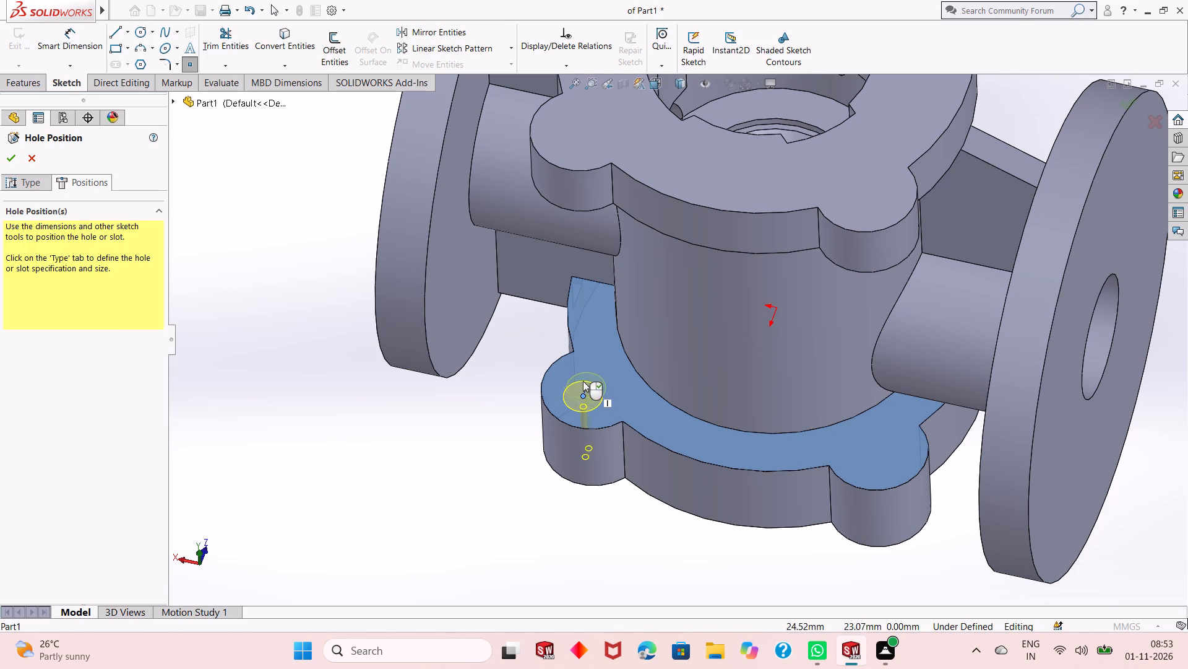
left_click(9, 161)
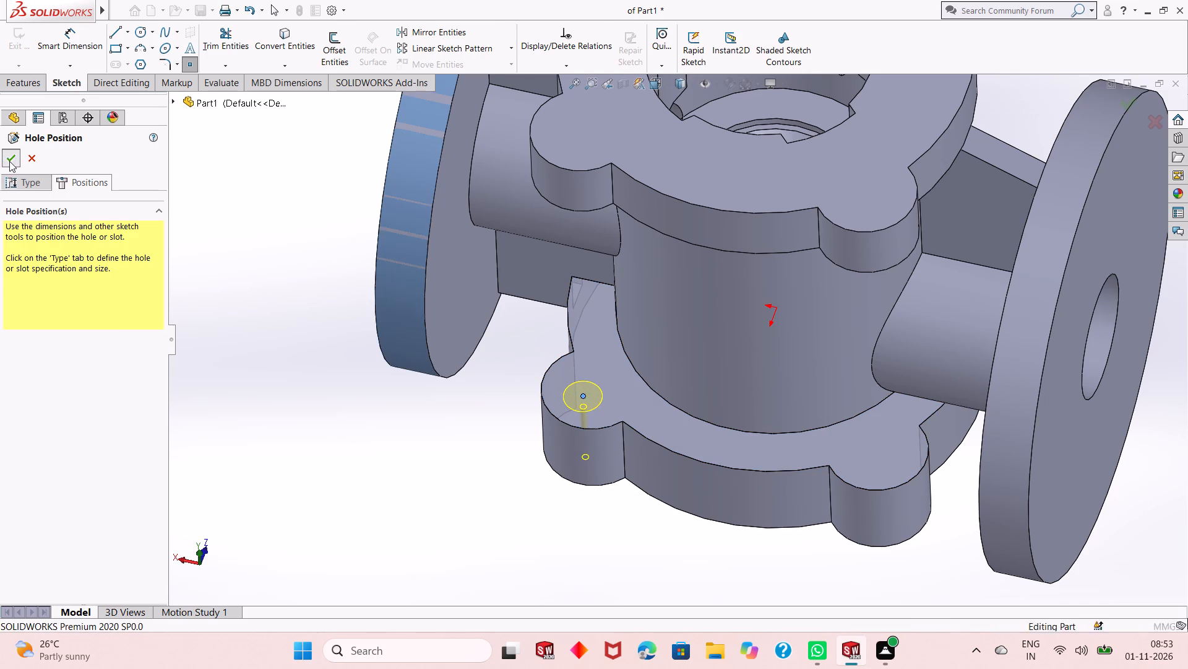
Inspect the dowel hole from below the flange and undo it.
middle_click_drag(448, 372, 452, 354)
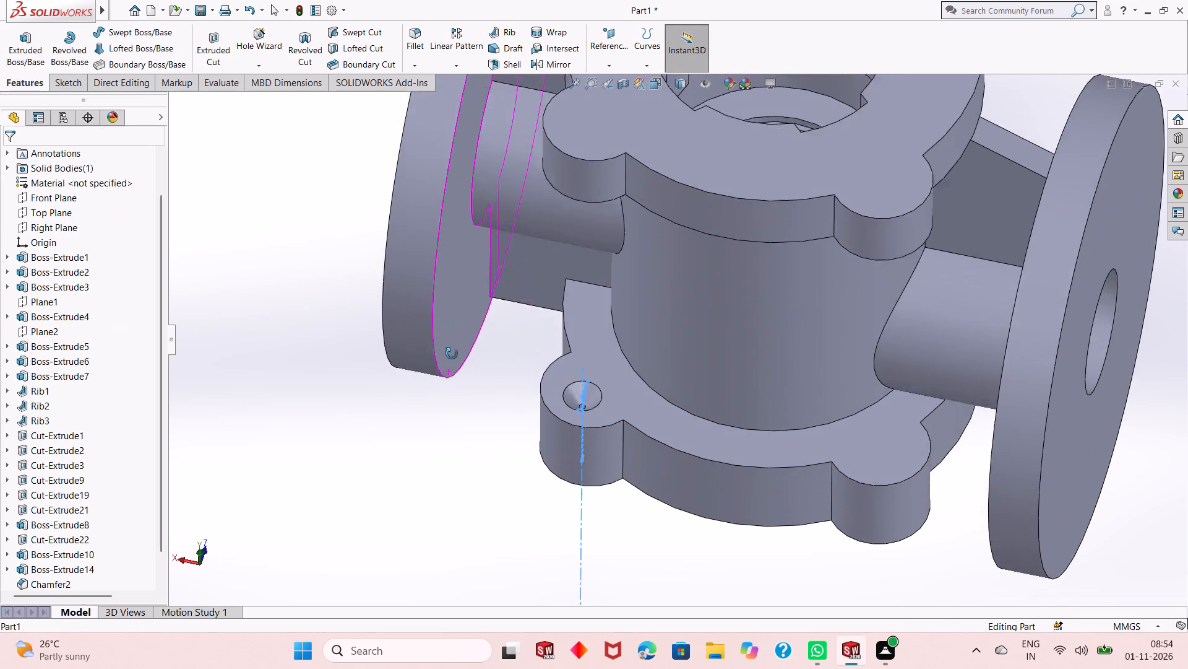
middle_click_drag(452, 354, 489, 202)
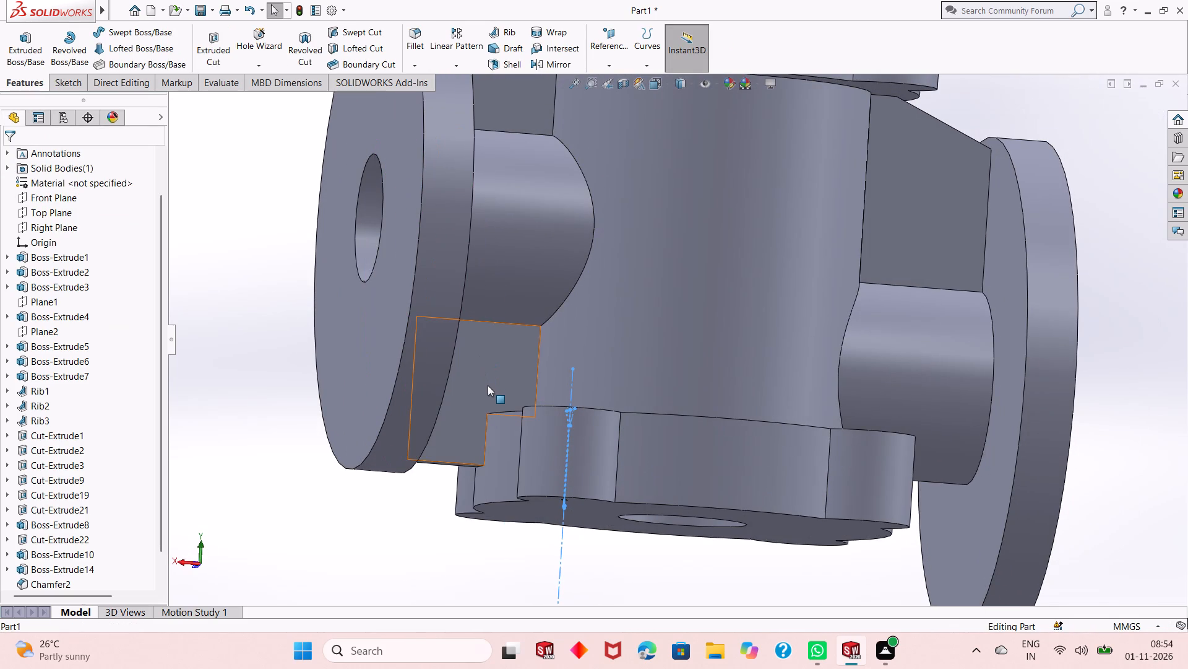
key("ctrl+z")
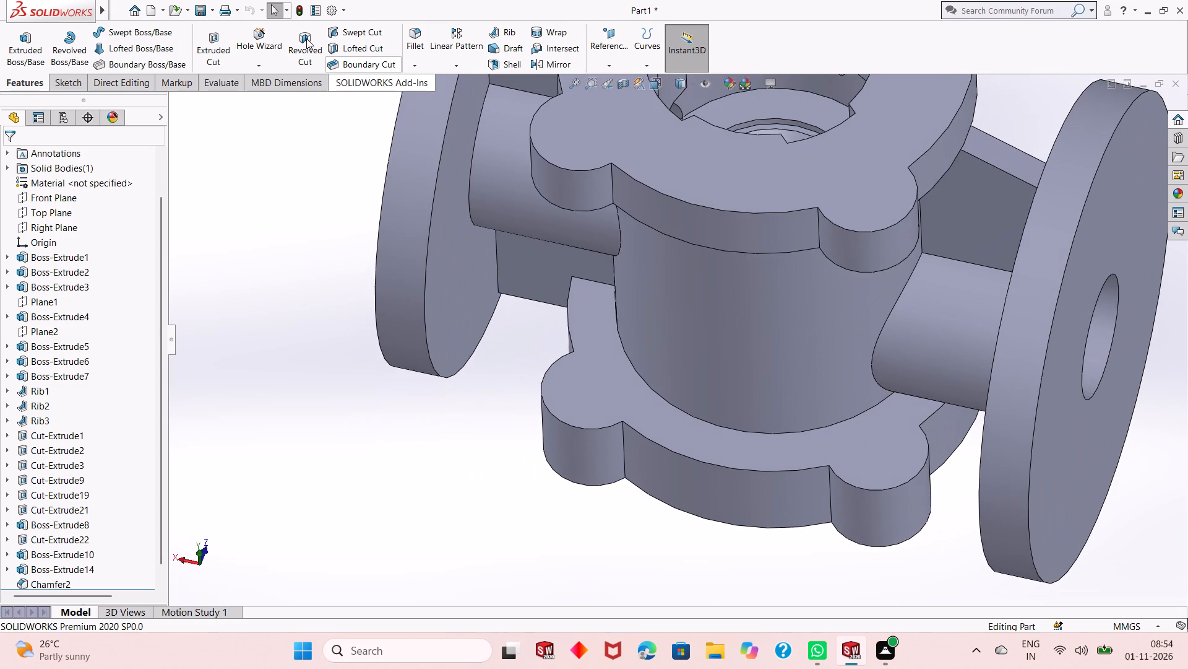
Start a new plain ISO hole and, after trying the other hole types, choose Tap Drills with size M6.
left_click(261, 45)
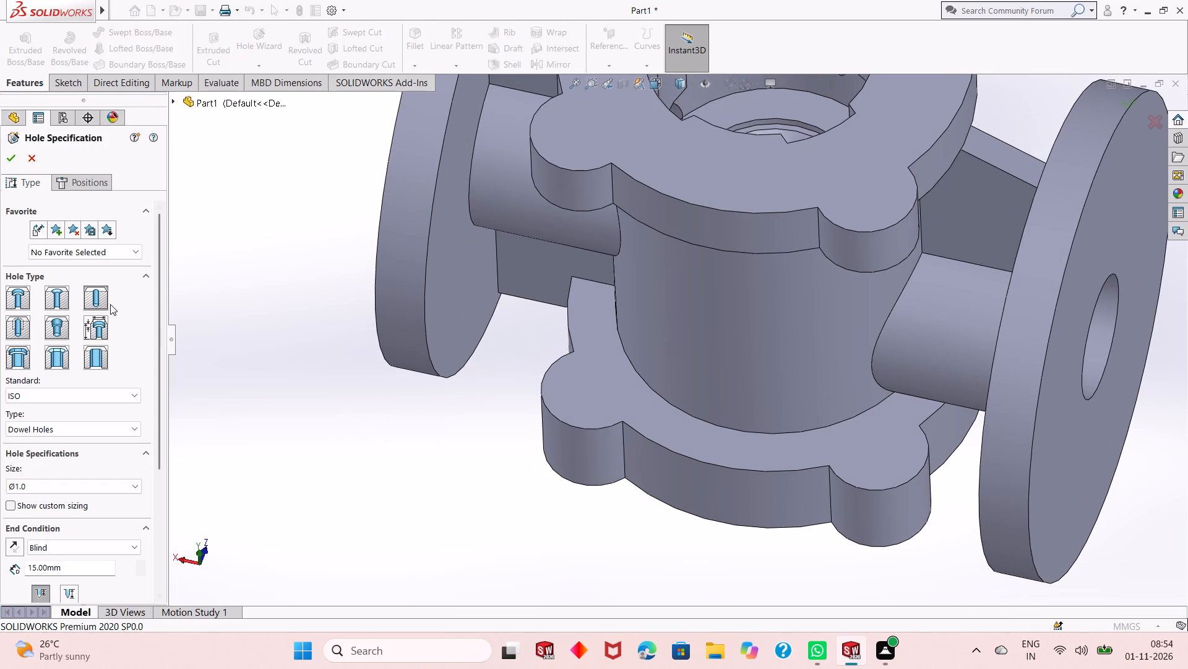
left_click(93, 305)
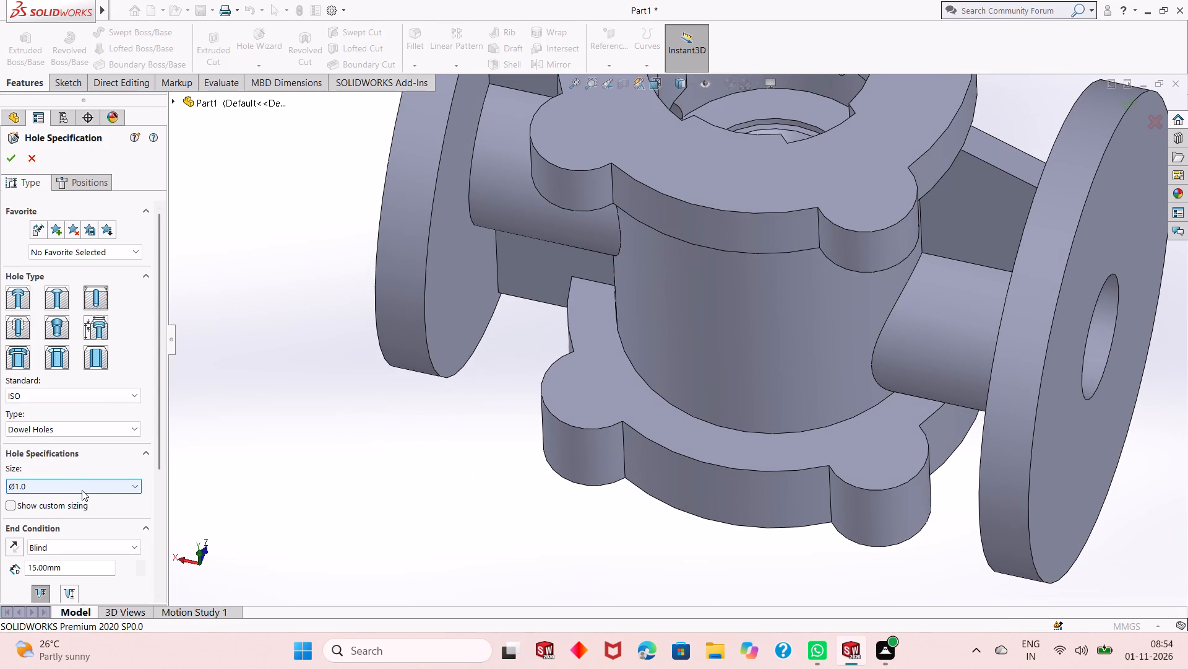
left_click(82, 490)
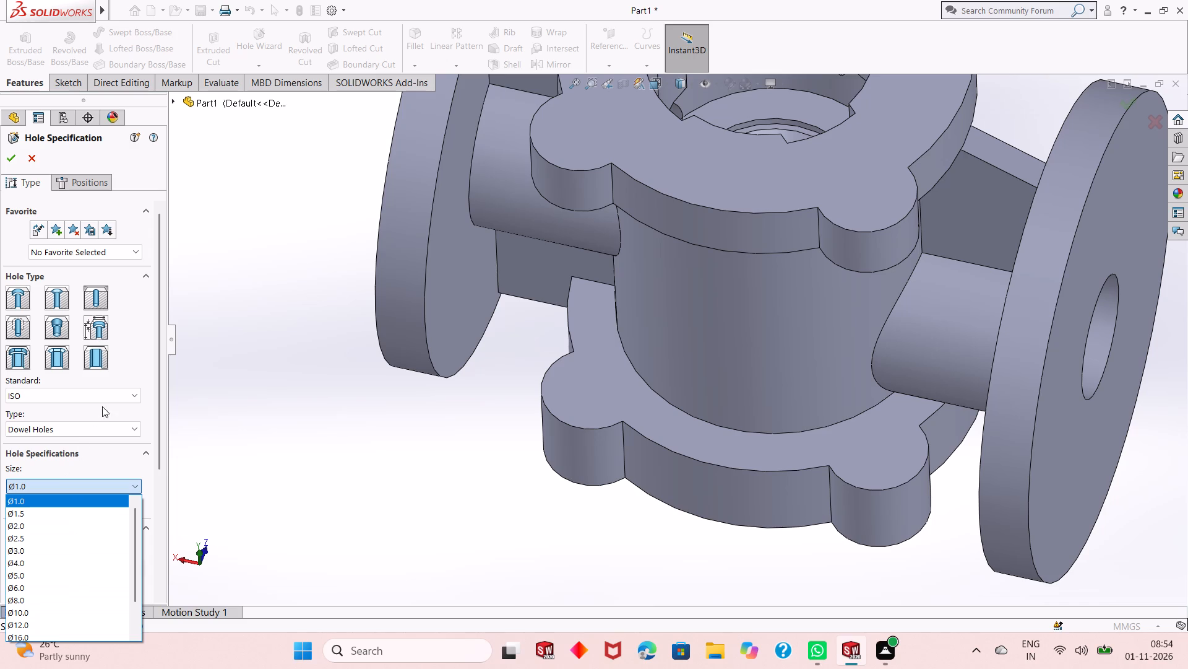
left_click(114, 429)
left_click(116, 425)
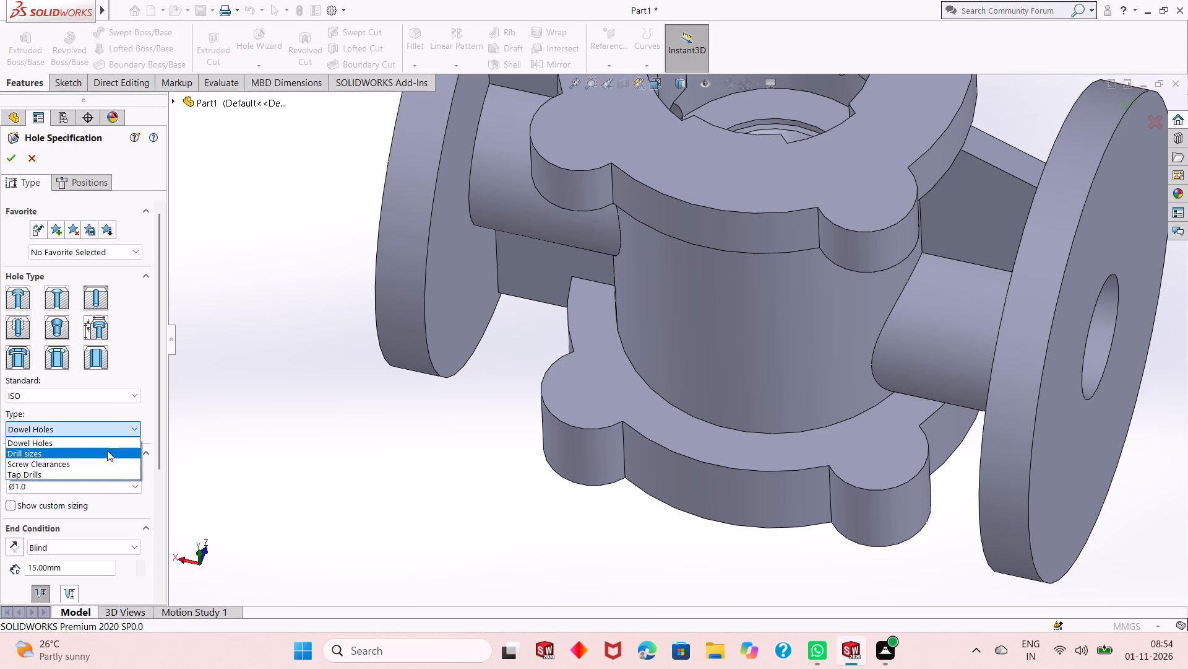
left_click(104, 454)
left_click(115, 429)
left_click(106, 467)
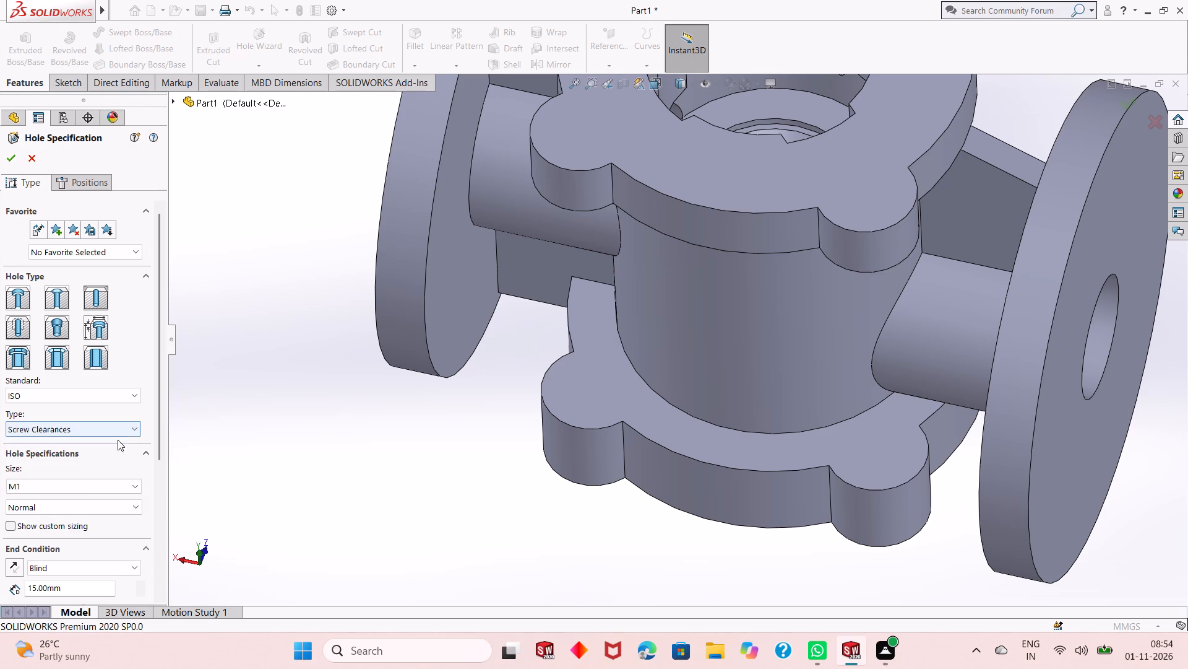
left_click(121, 430)
left_click(110, 466)
left_click(116, 429)
left_click(102, 474)
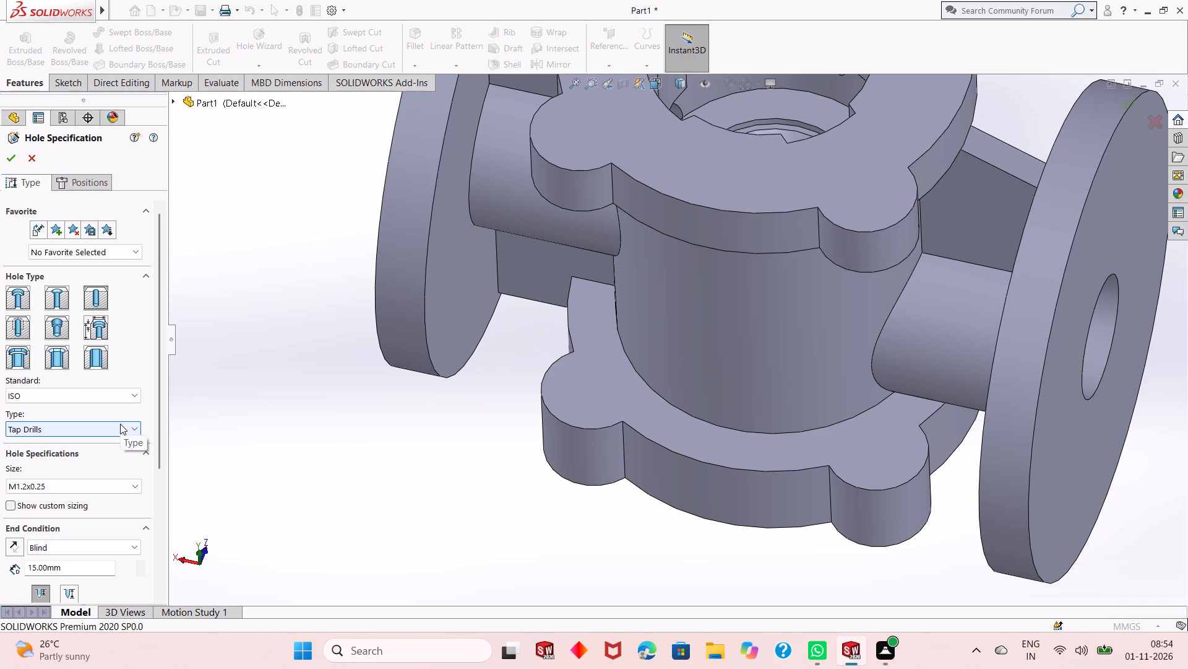
left_click(98, 481)
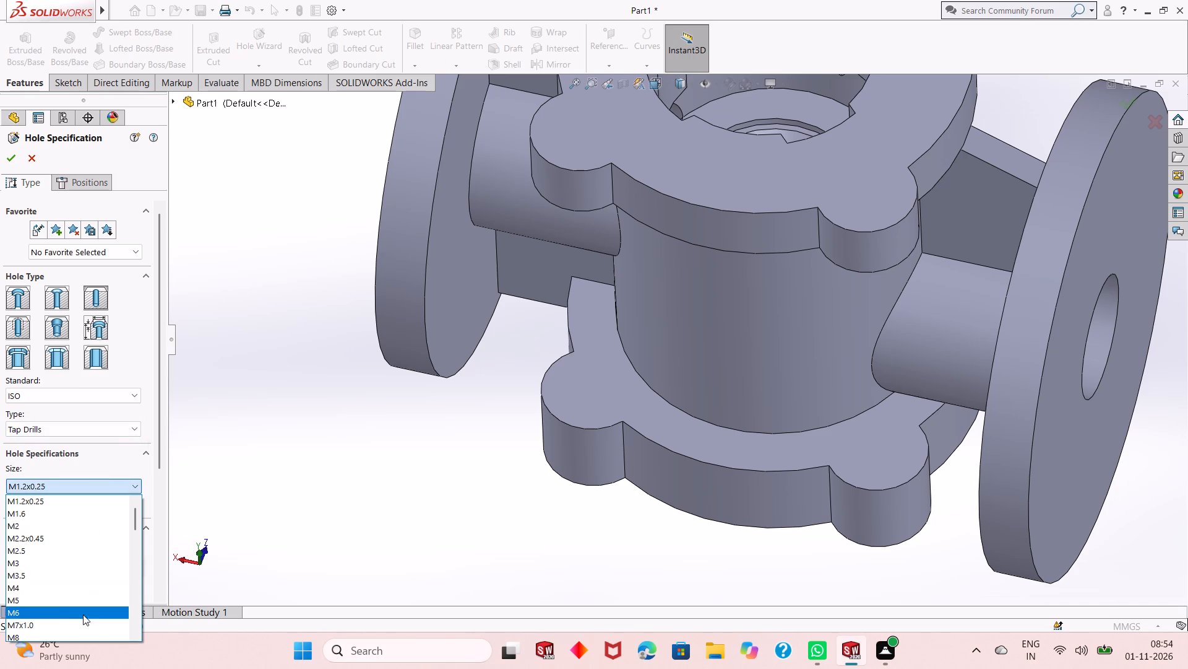
left_click(80, 618)
double_click(83, 570)
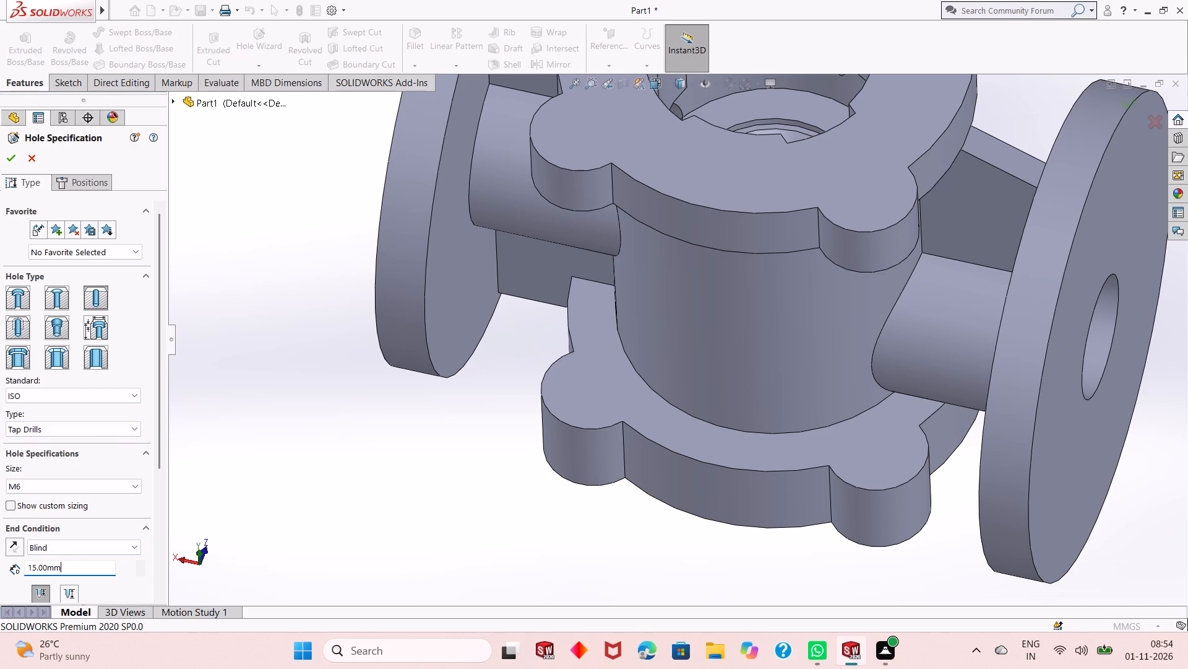
left_click(83, 570)
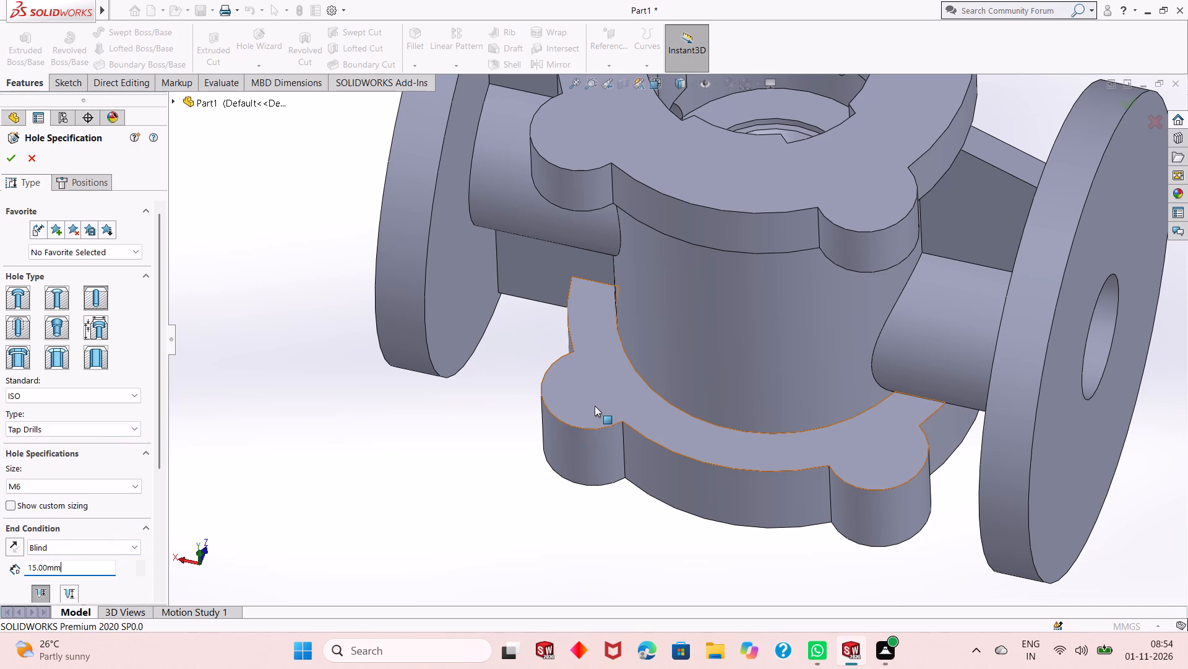
Place the M6 tap drill hole near the centre of the front lug on the lower flange's upper face.
left_click(105, 188)
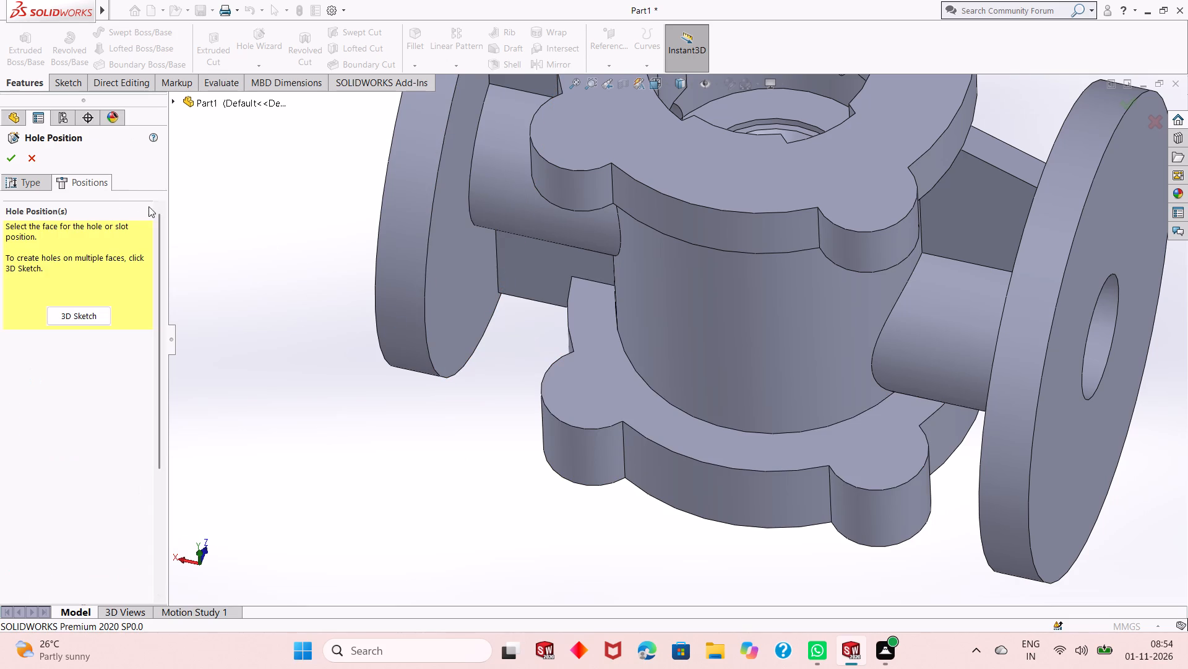
left_click(577, 387)
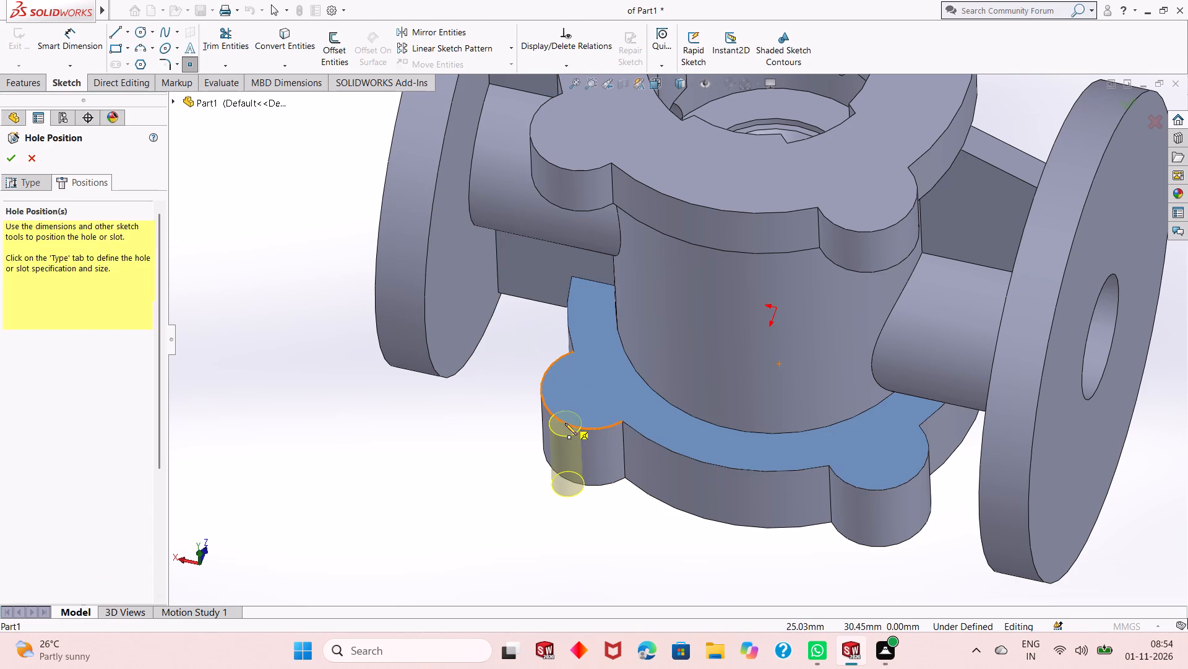
left_click(592, 385)
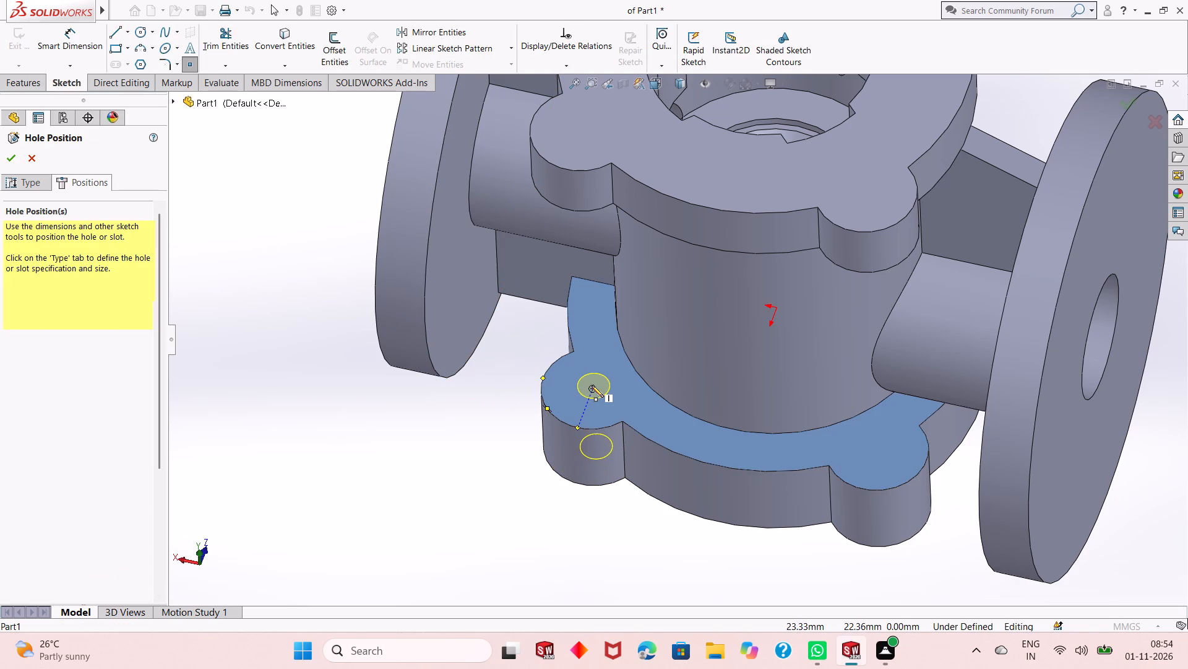
left_click(8, 157)
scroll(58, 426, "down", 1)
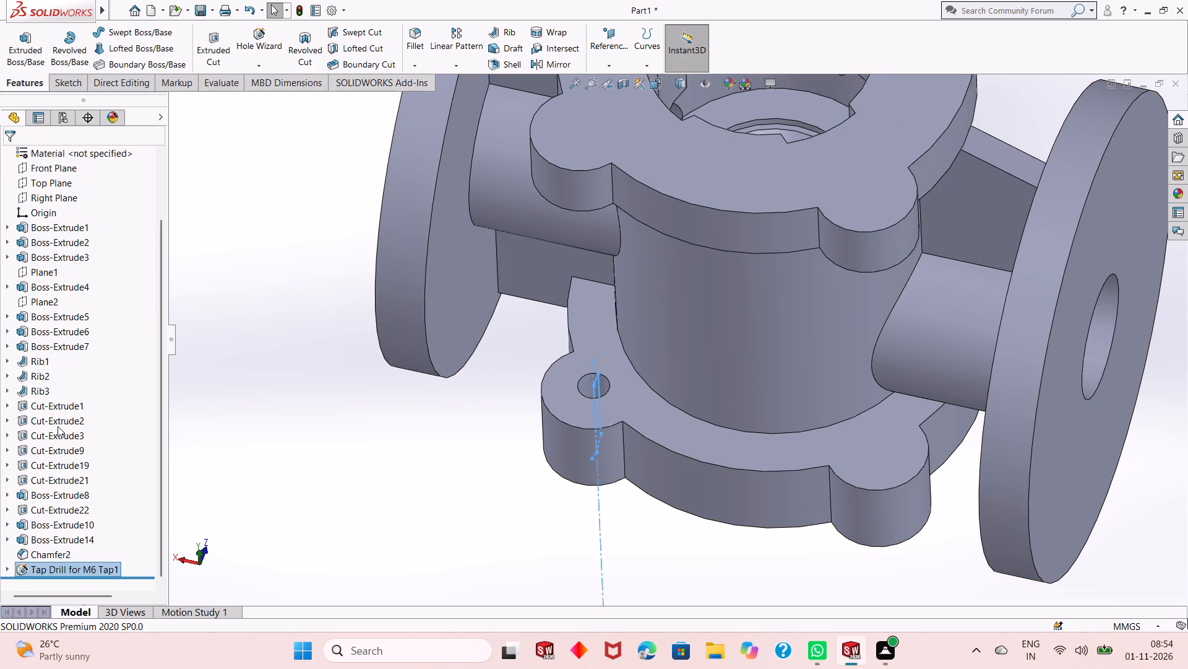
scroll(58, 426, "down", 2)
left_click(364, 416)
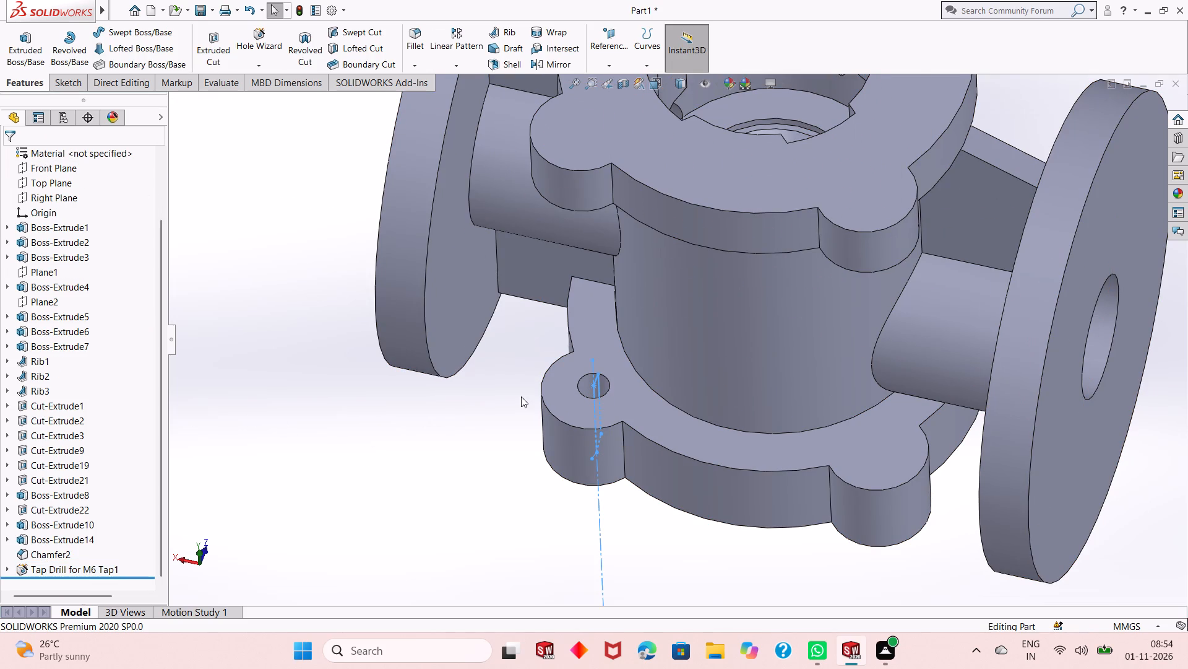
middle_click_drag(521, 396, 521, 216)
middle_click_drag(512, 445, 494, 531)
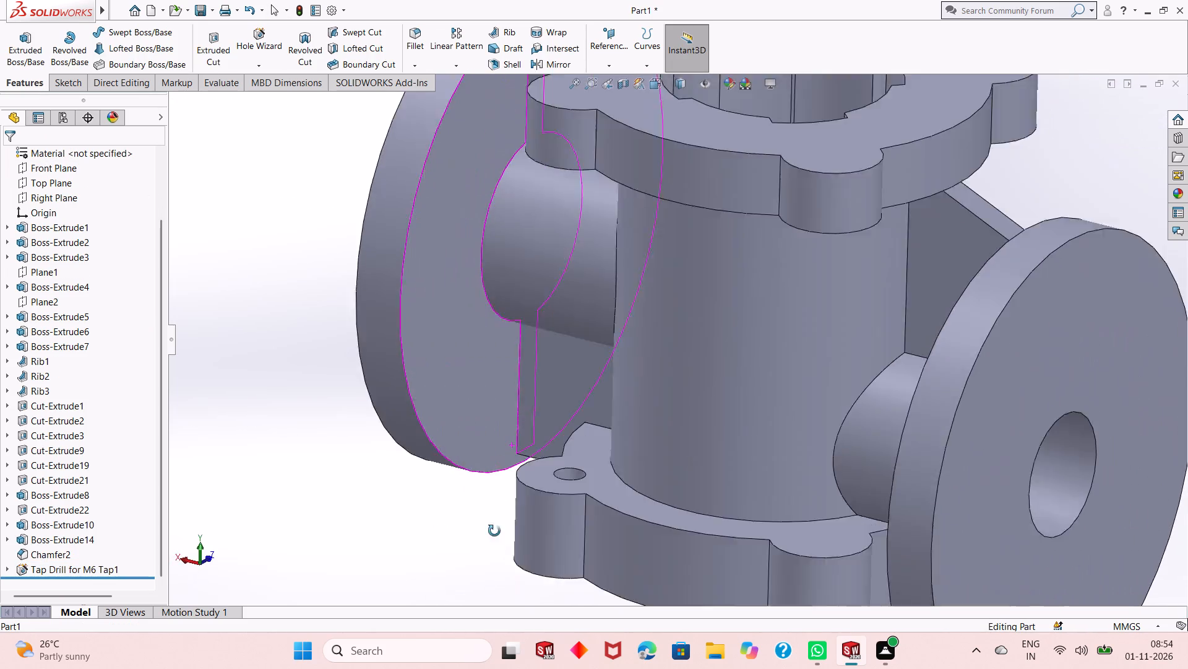
Examine the M6 tap drill hole on the lower flange lug from several angles.
middle_click_drag(494, 531, 470, 585)
scroll(503, 543, "up", 2)
middle_click_drag(645, 447, 658, 440)
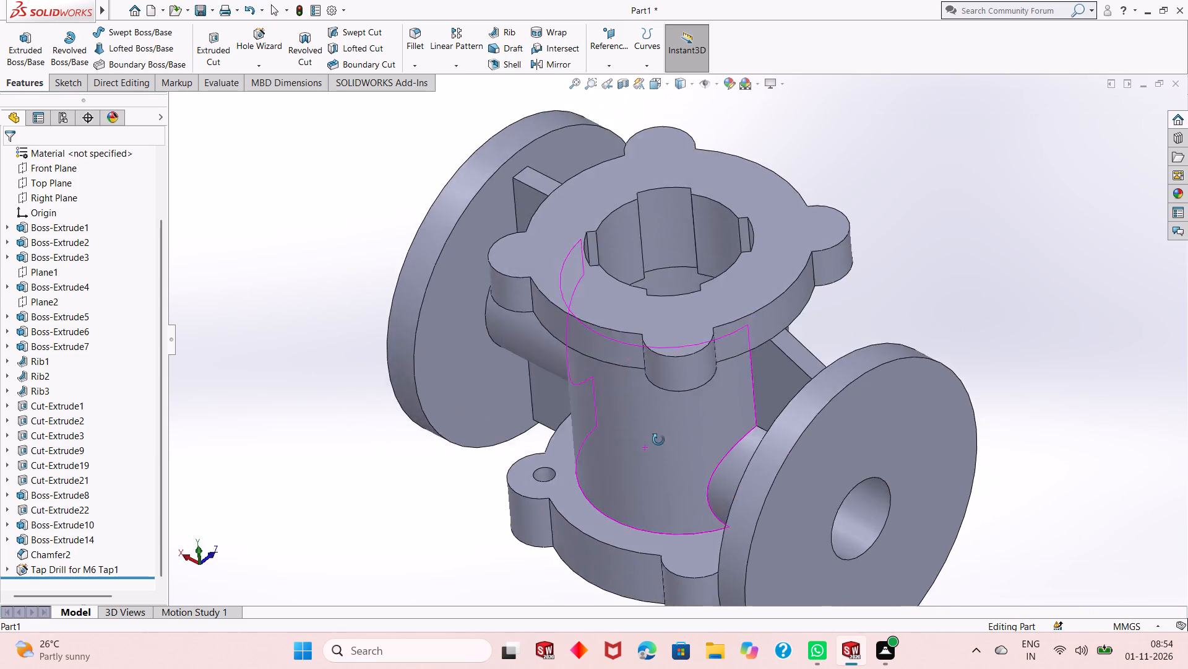
middle_click_drag(658, 440, 673, 528)
middle_click_drag(673, 527, 693, 572)
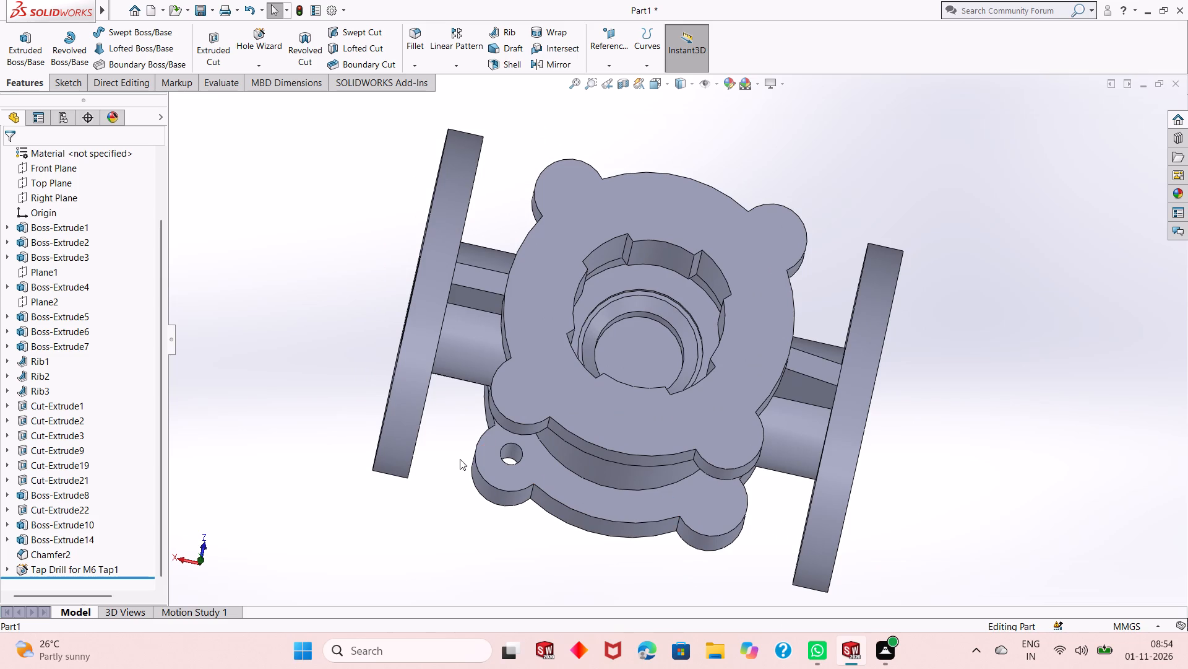
middle_click_drag(519, 509, 511, 471)
scroll(520, 441, "down", 2)
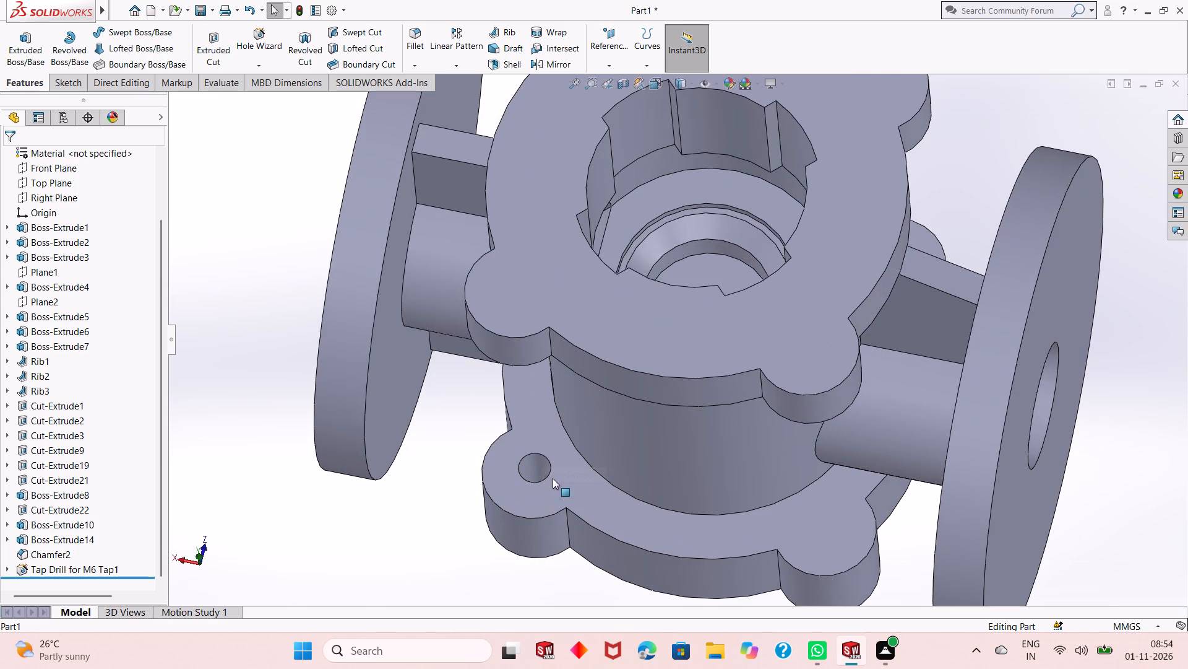
scroll(556, 466, "down", 2)
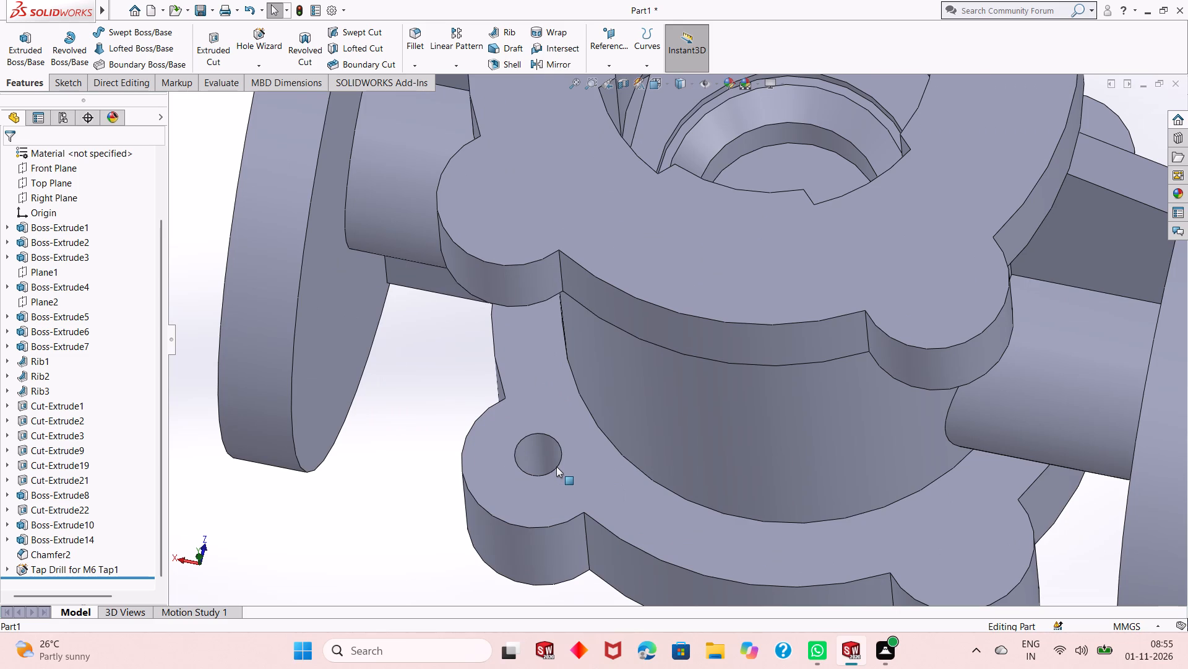
scroll(532, 495, "up", 4)
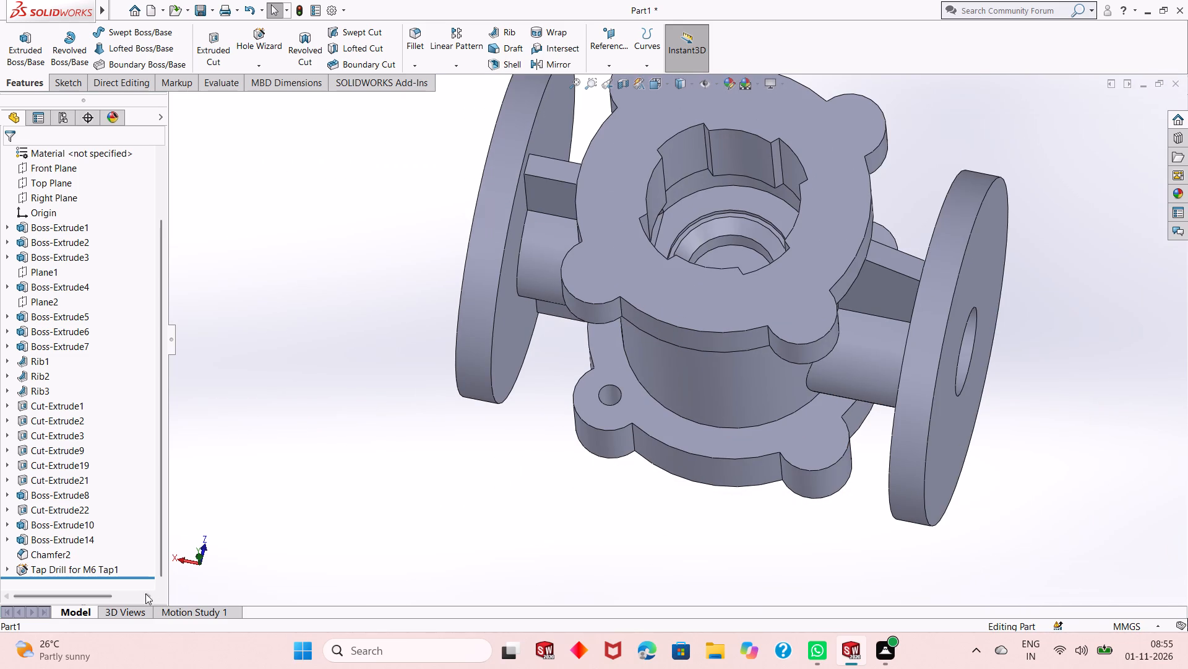
Edit the M6 tap drill feature and add a hole at the centre of the neighbouring lower flange lug.
left_click(96, 569)
left_click(110, 535)
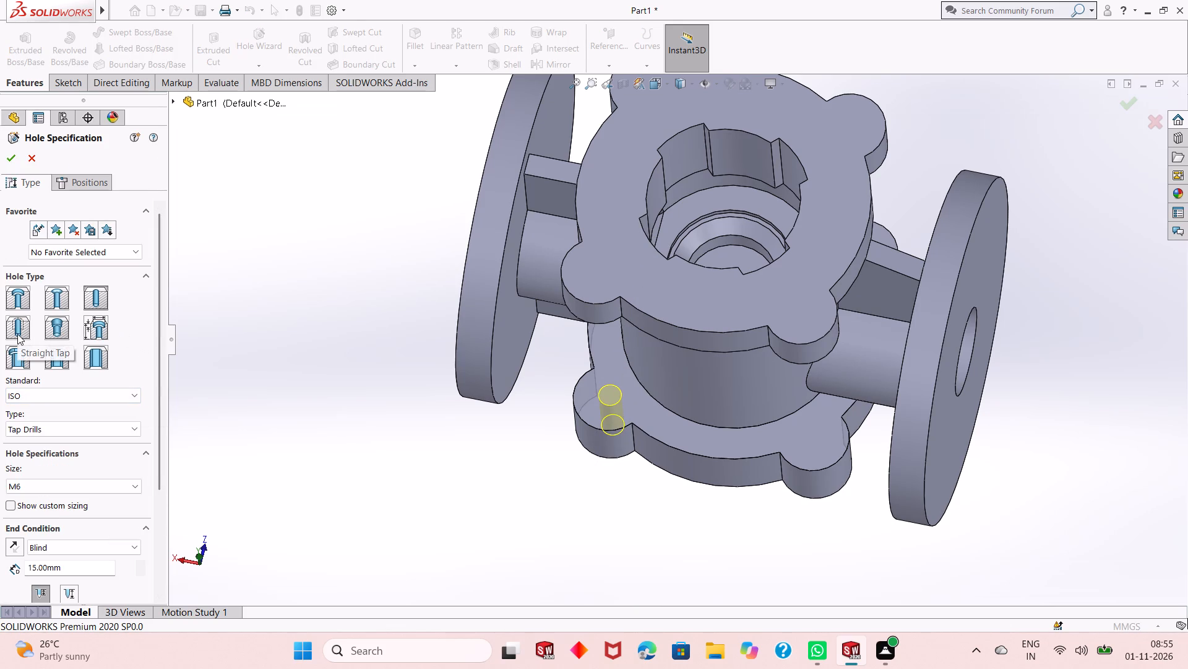
scroll(475, 489, "up", 2)
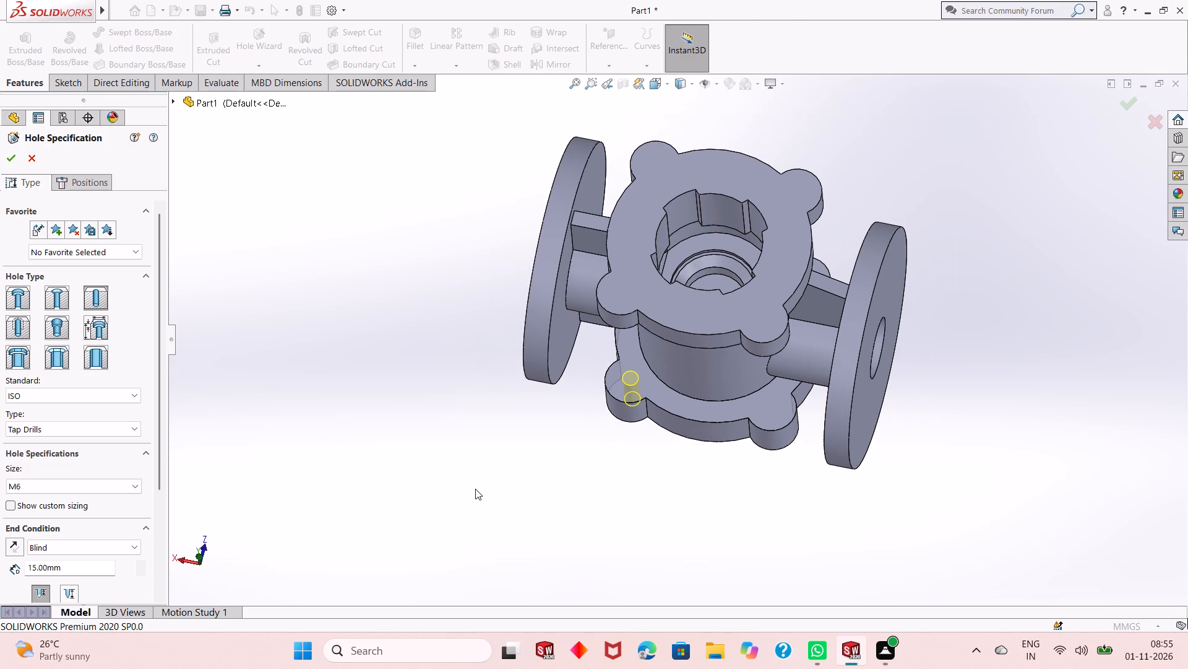
scroll(768, 408, "down", 3)
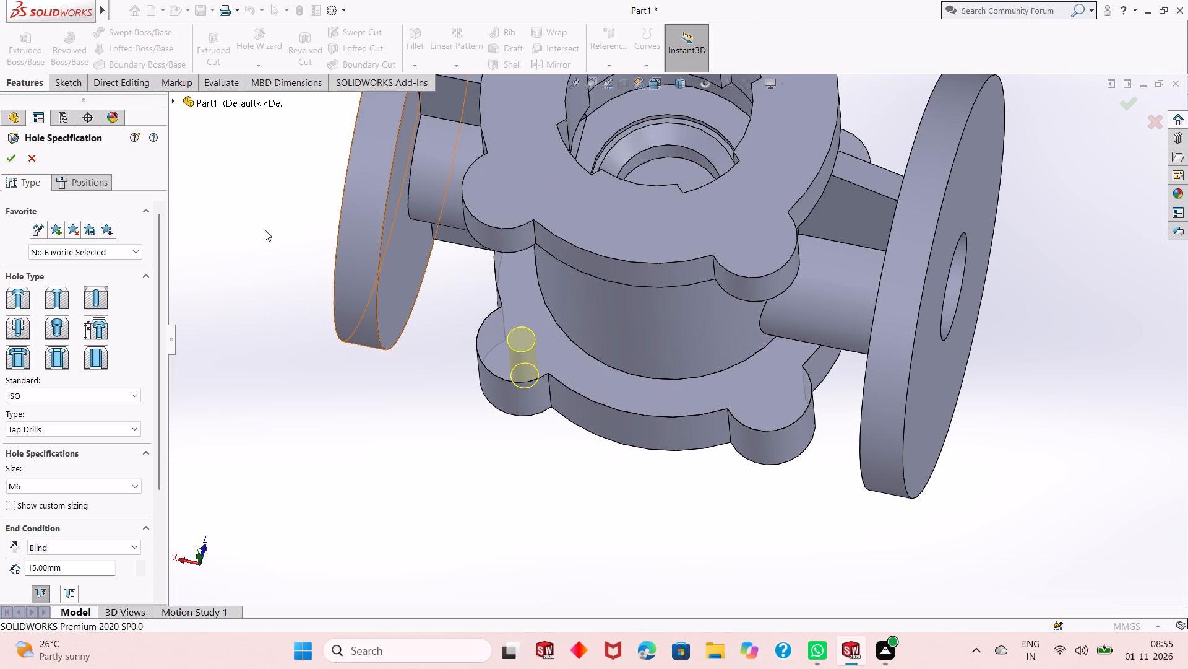
left_click(98, 187)
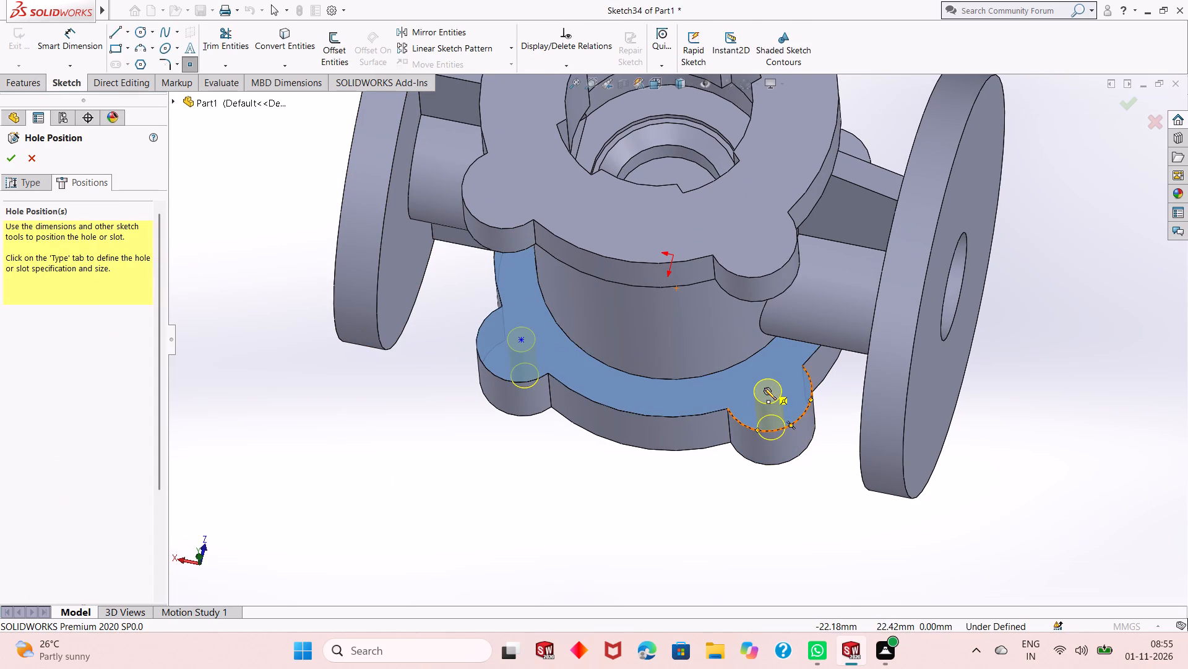
left_click(768, 390)
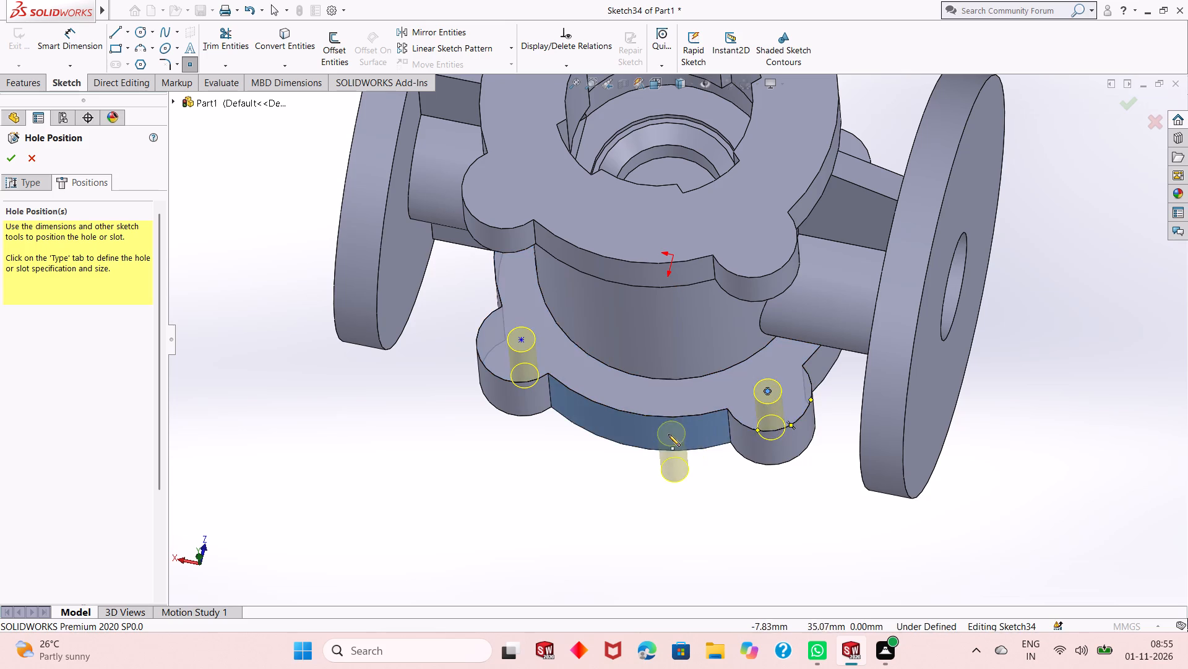
Add M6 tap drill holes at the centres of the two remaining lower flange lugs and finish the edit.
middle_click_drag(666, 414, 389, 548)
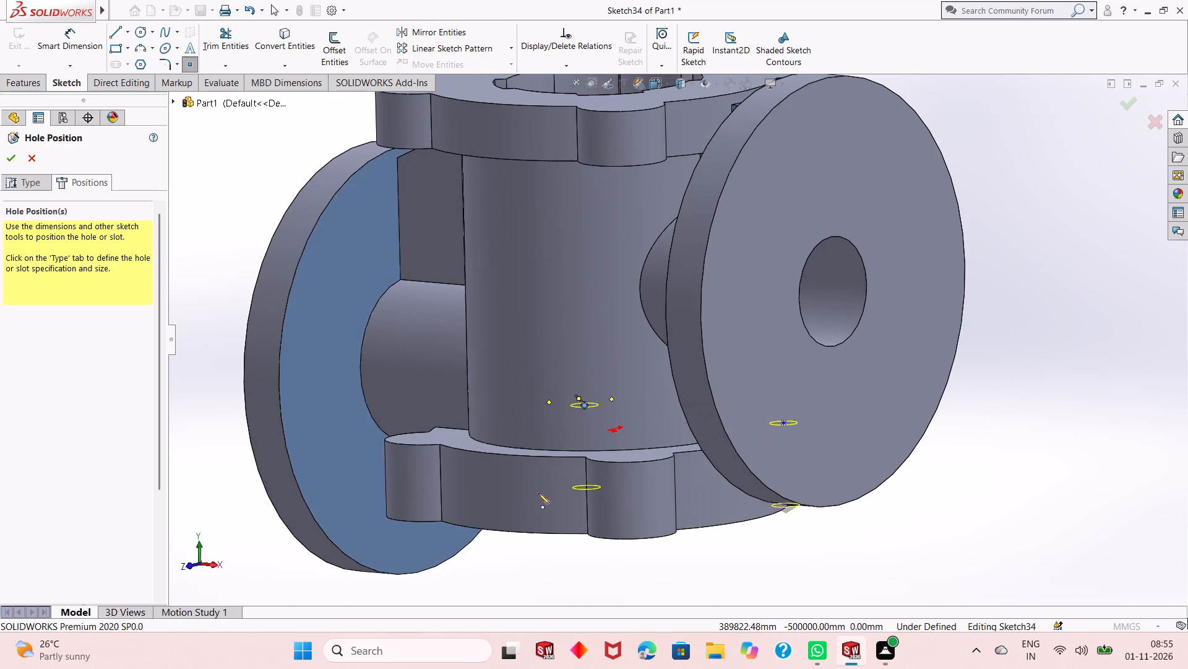
middle_click_drag(549, 428, 537, 509)
scroll(462, 406, "down", 3)
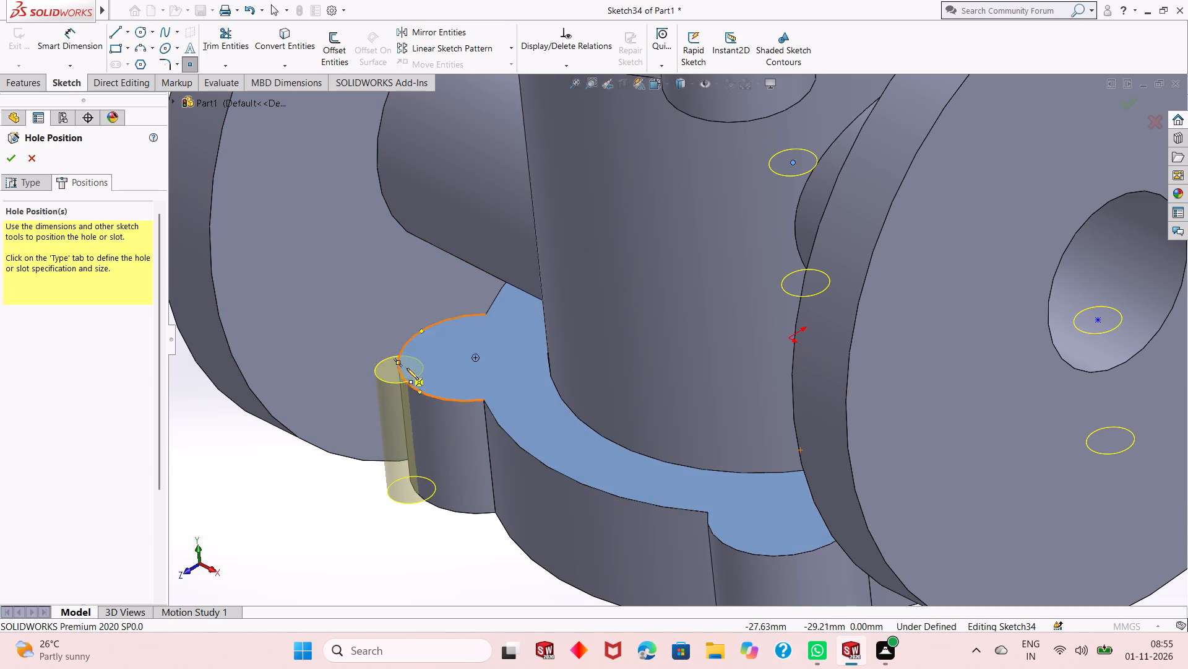
left_click(476, 357)
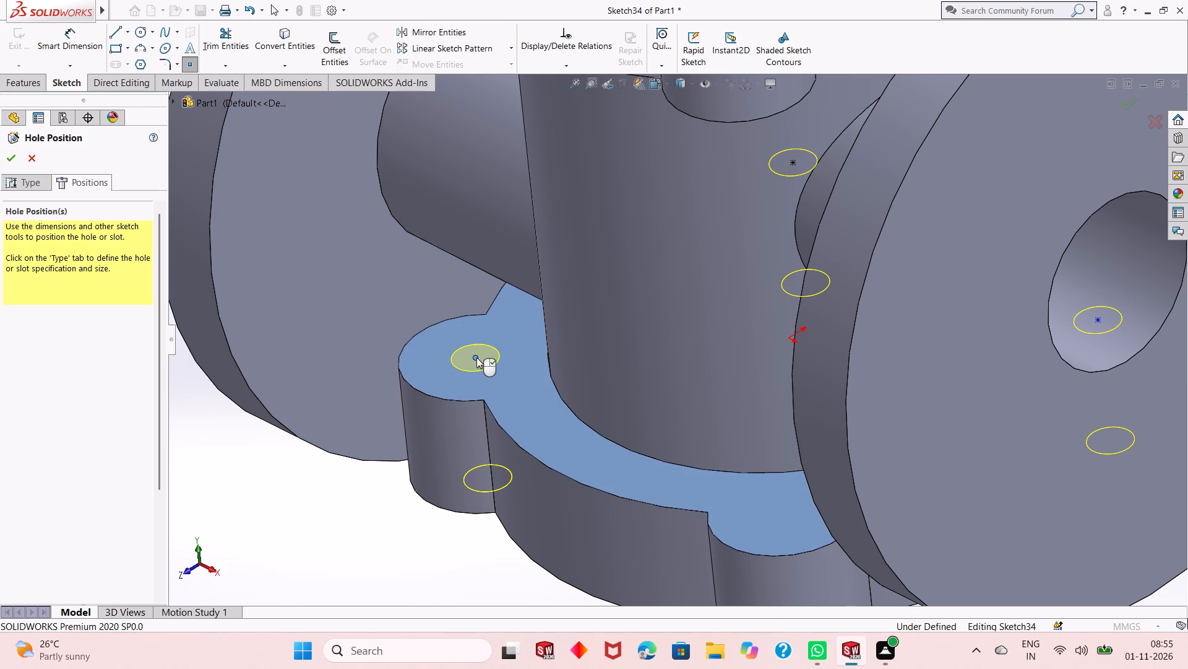
scroll(461, 414, "up", 3)
scroll(734, 452, "down", 2)
middle_click_drag(736, 452, 742, 463)
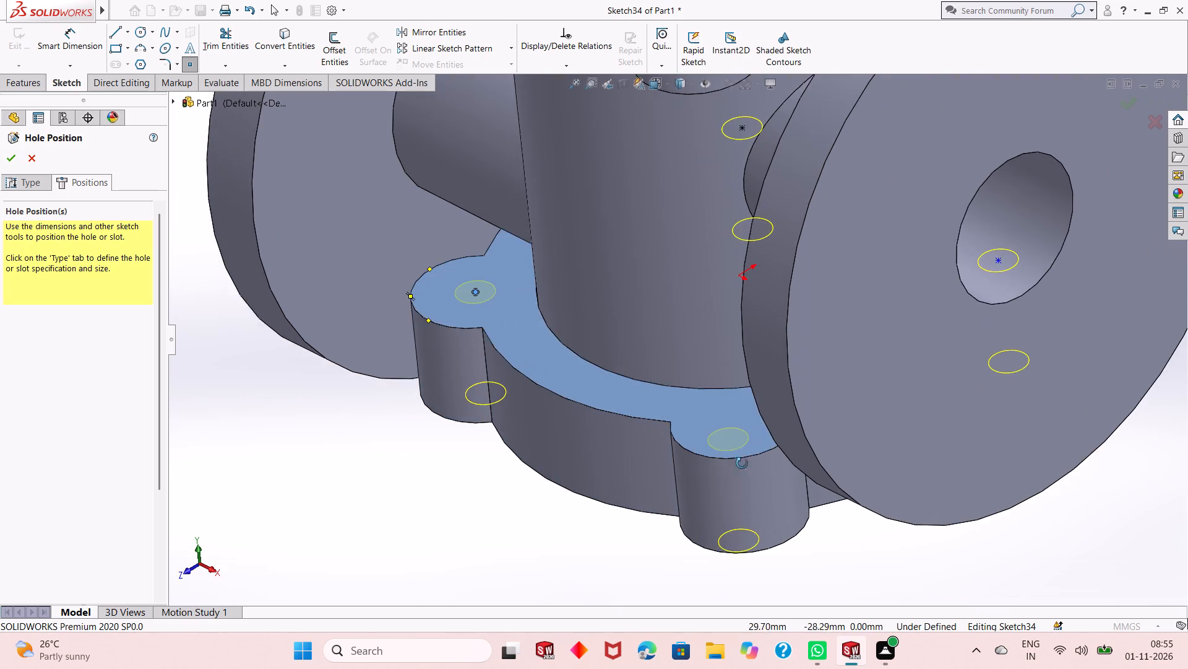
middle_click_drag(742, 463, 755, 499)
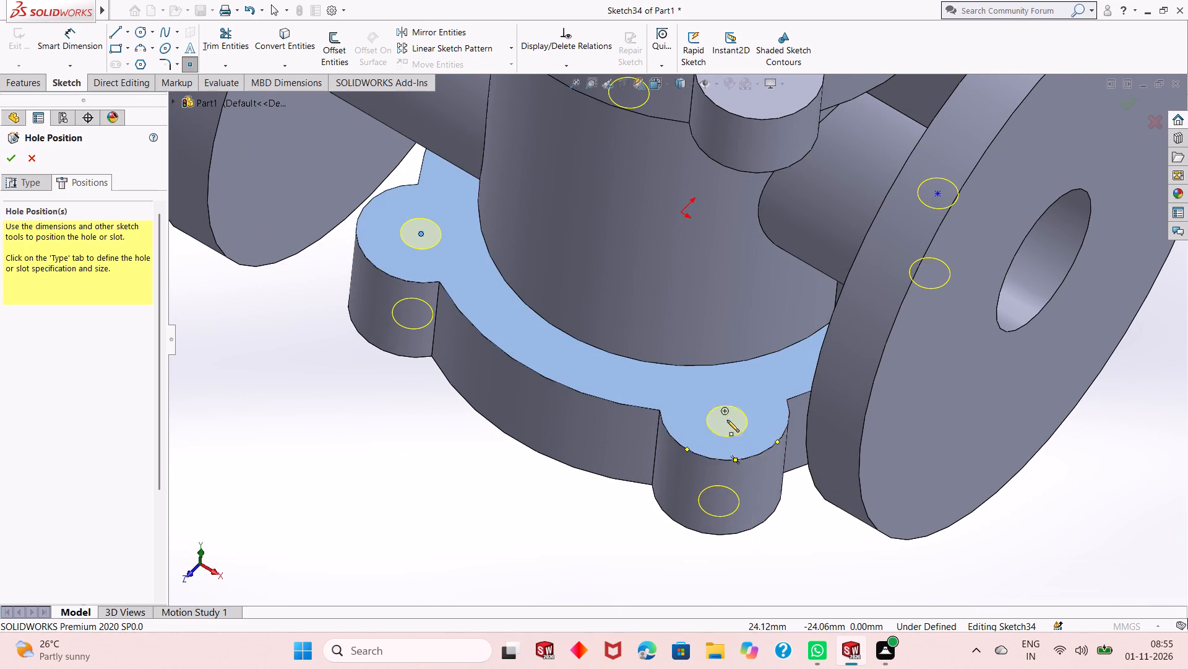
left_click(724, 409)
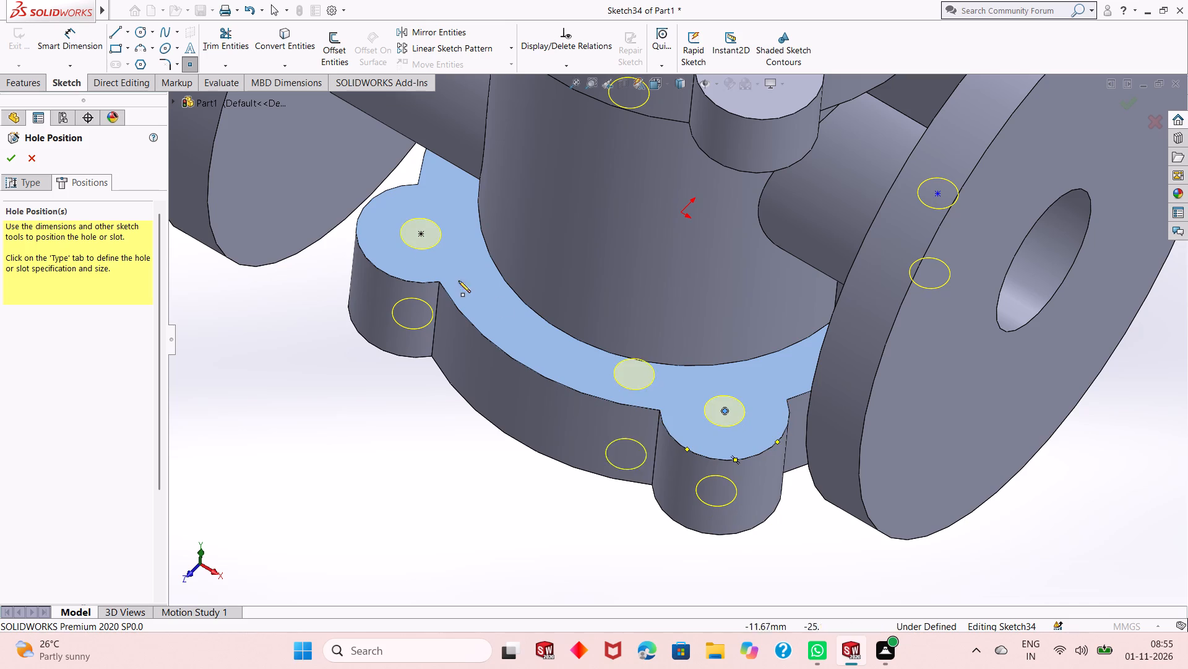
left_click(12, 164)
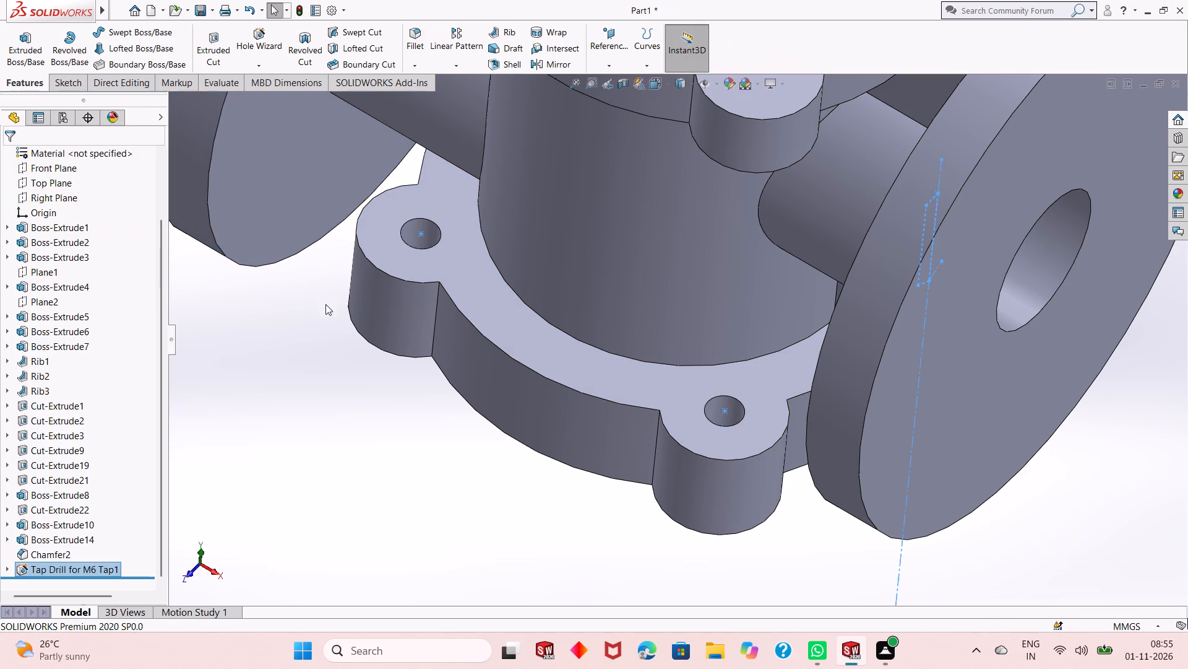
Inspect the tap drill holes in the four lower flange lugs from below and above.
scroll(446, 383, "up", 2)
left_click(445, 387)
middle_click_drag(491, 328, 498, 468)
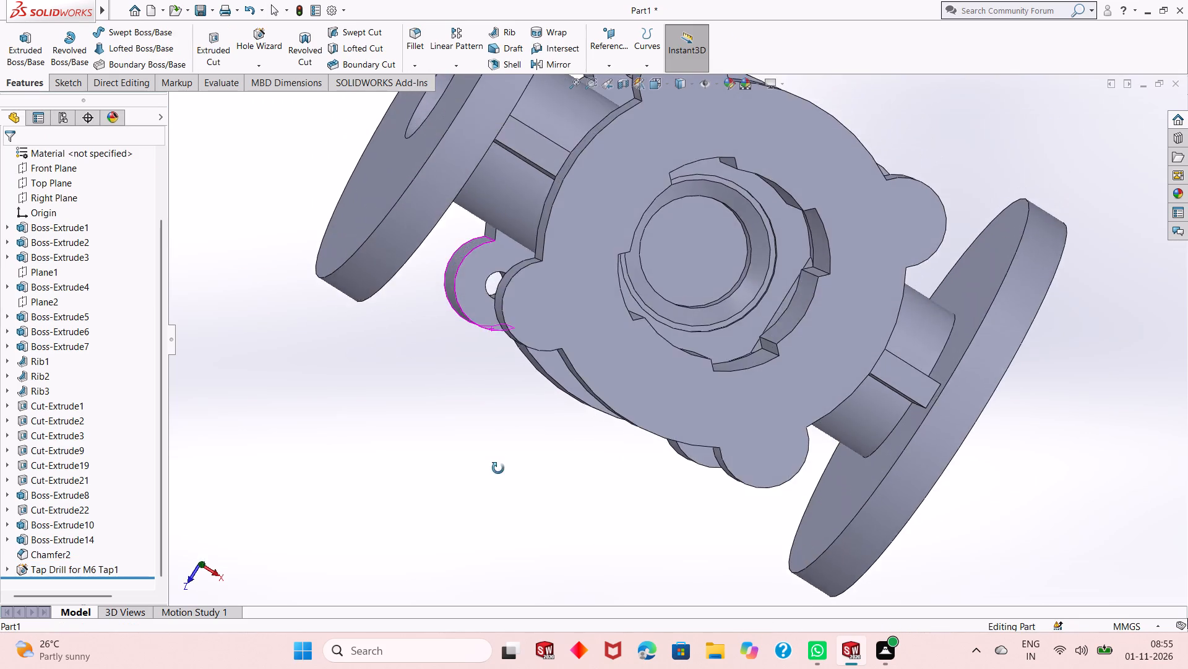
middle_click_drag(498, 468, 504, 285)
middle_click_drag(538, 395, 601, 196)
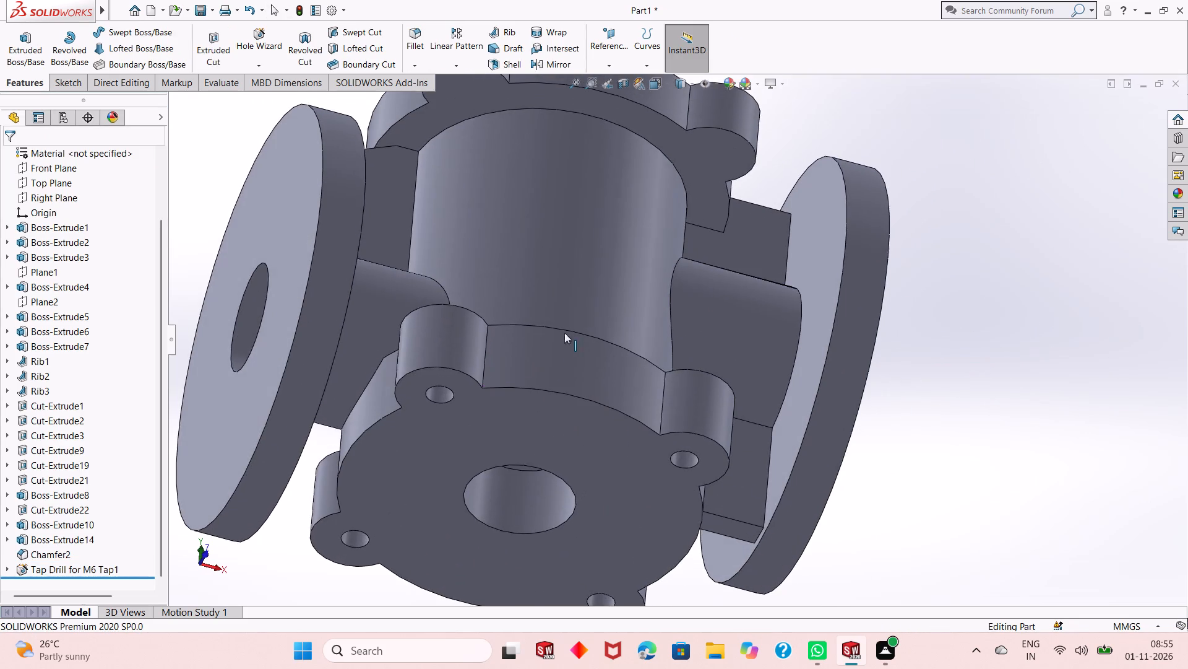
scroll(557, 340, "up", 1)
scroll(567, 450, "up", 1)
middle_click_drag(516, 546, 513, 390)
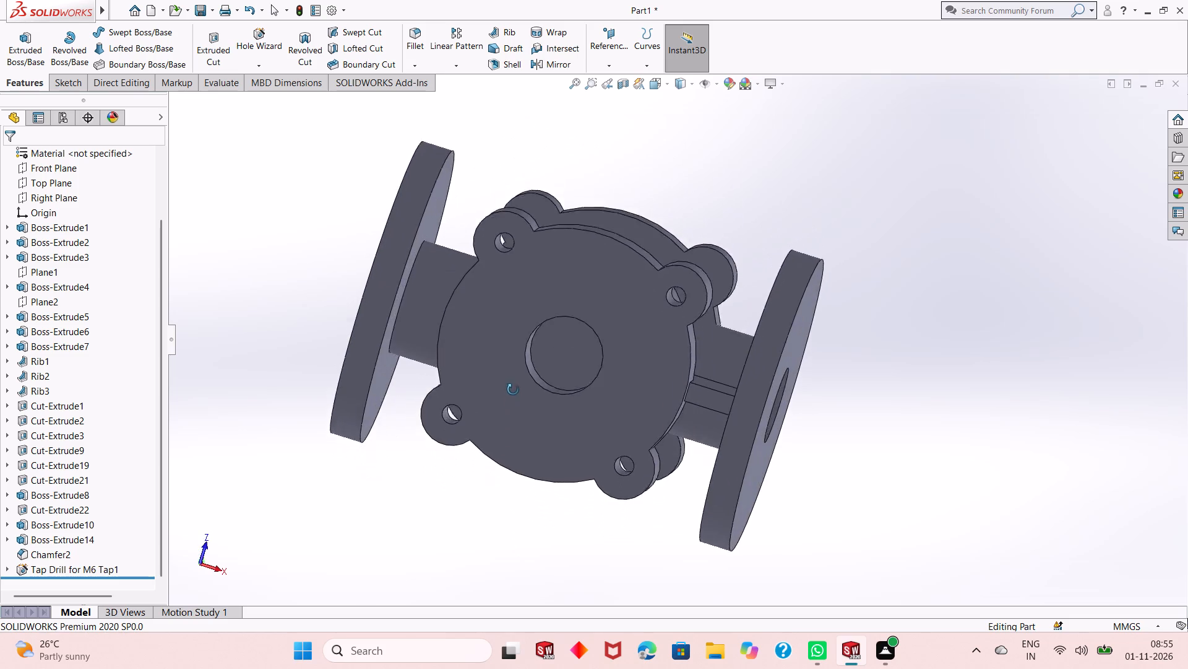
middle_click_drag(513, 390, 497, 495)
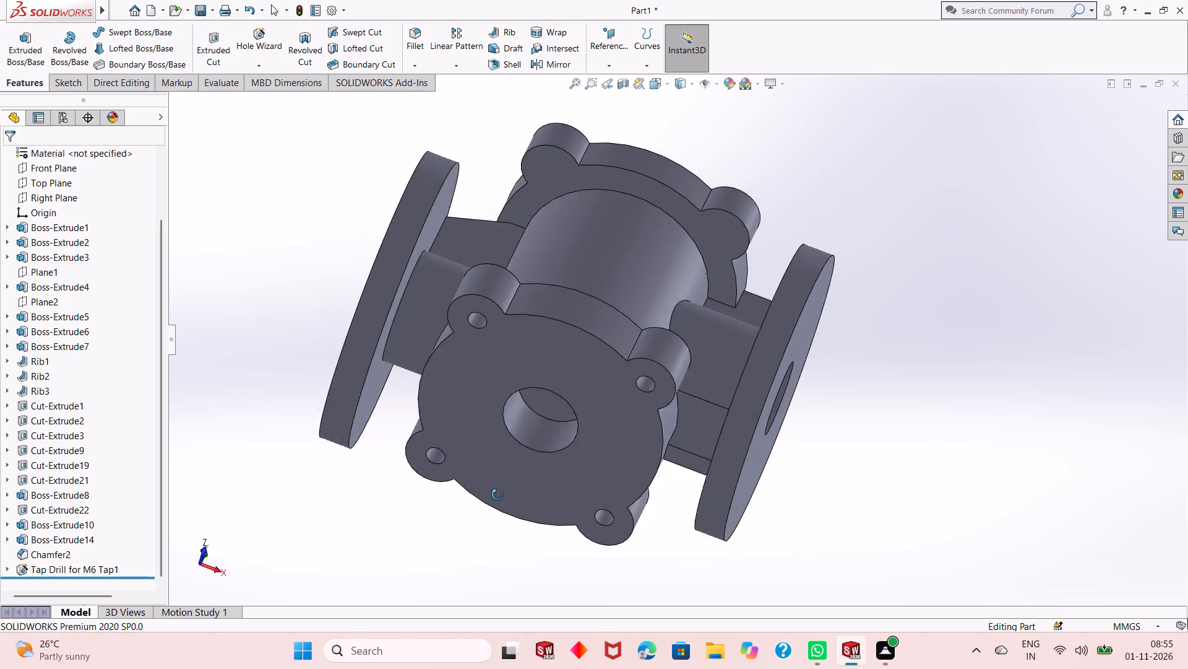
middle_click_drag(497, 495, 518, 564)
middle_click_drag(532, 309, 435, 604)
scroll(434, 605, "up", 1)
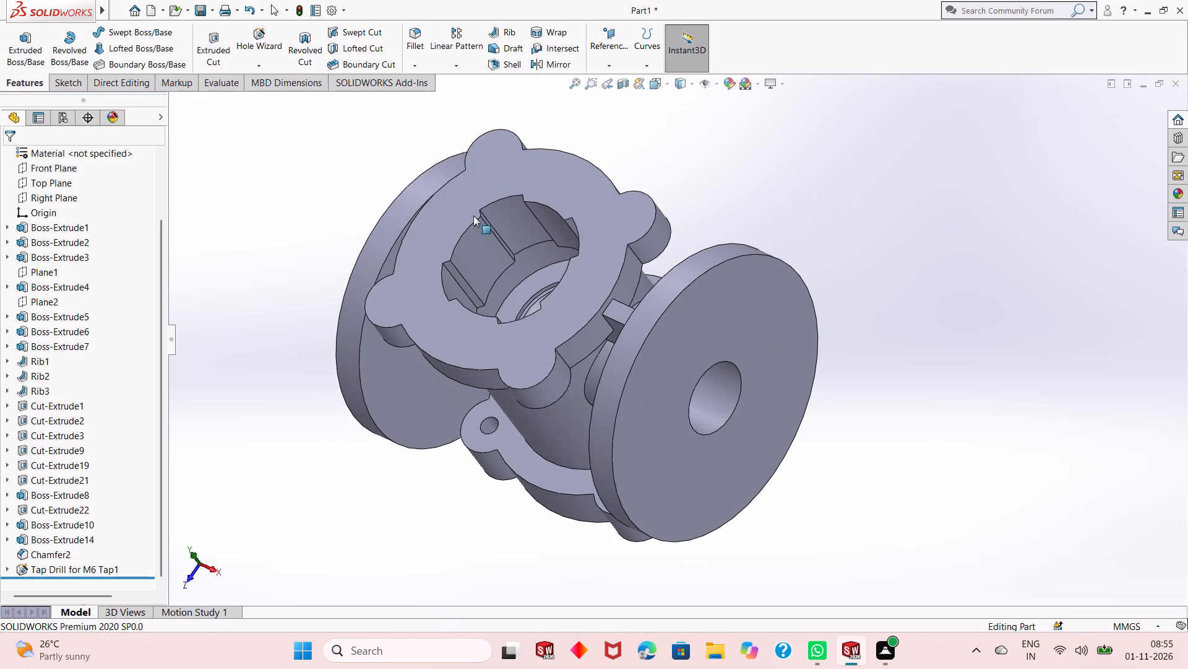
Start a new ISO M6 tap drill hole, blind 15 mm, on the upper flange's top face and place it at two adjacent lug centres.
left_click(254, 43)
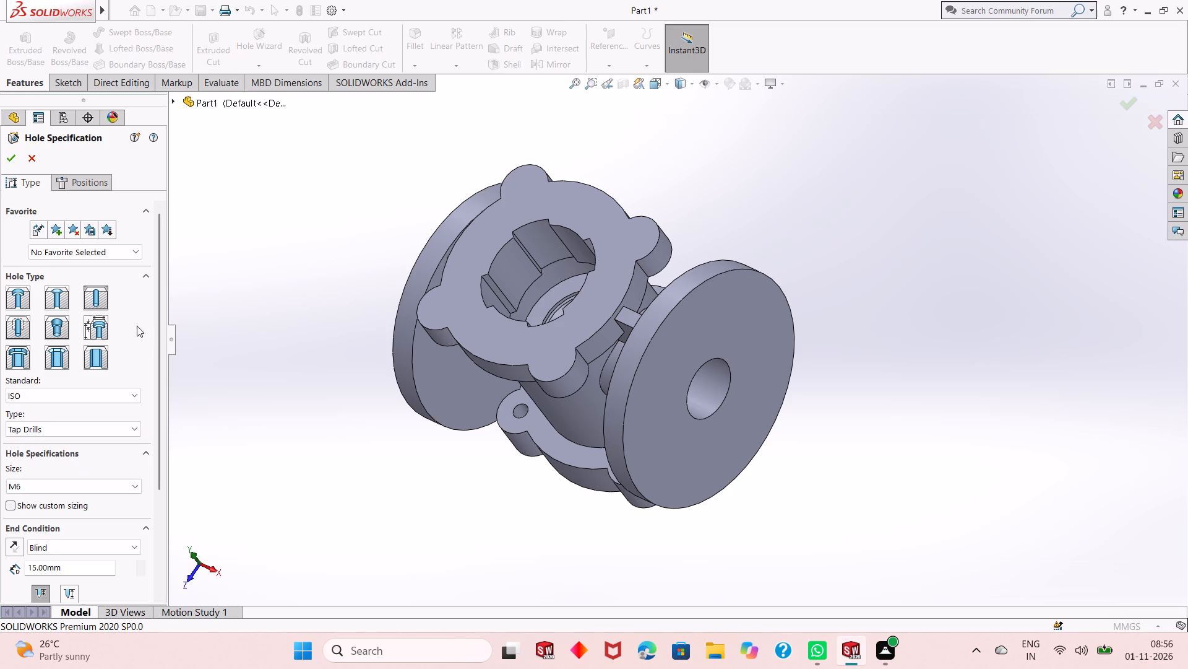
left_click(96, 186)
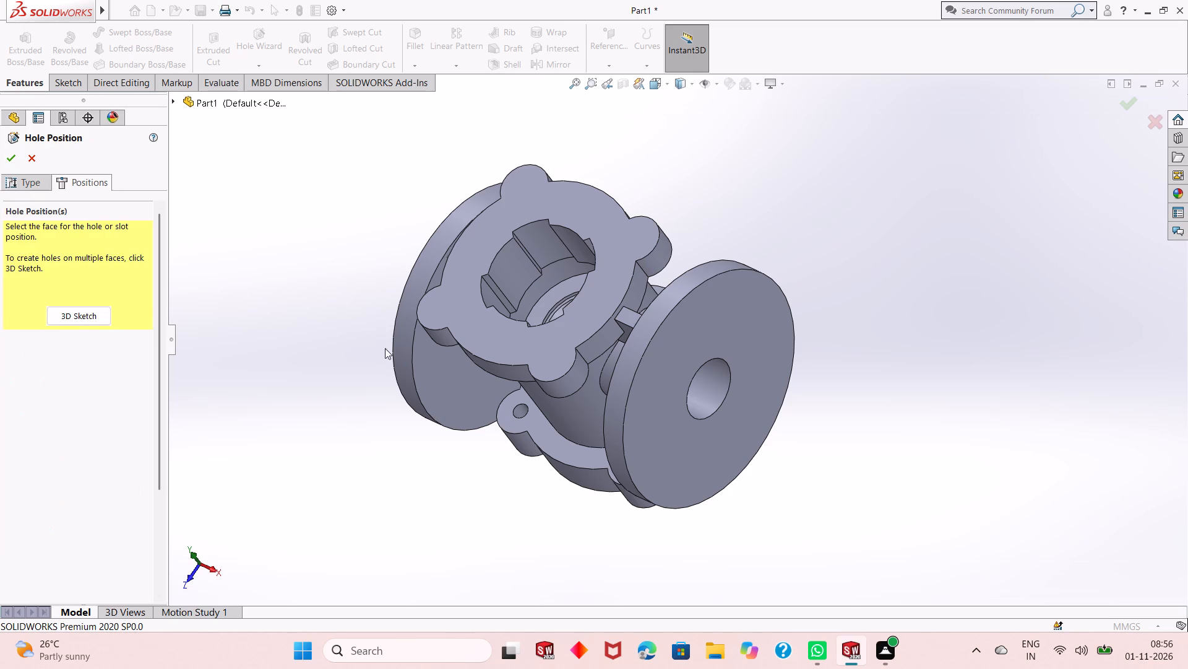
left_click(496, 337)
middle_click_drag(548, 222, 564, 239)
scroll(477, 314, "down", 5)
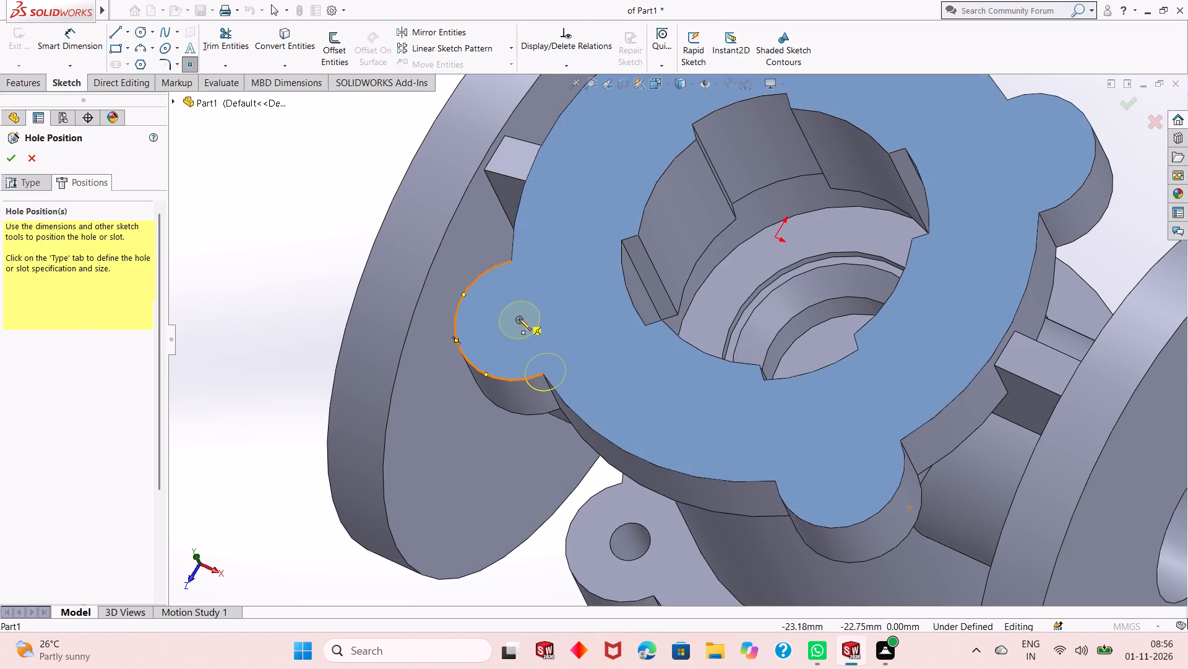
left_click(519, 318)
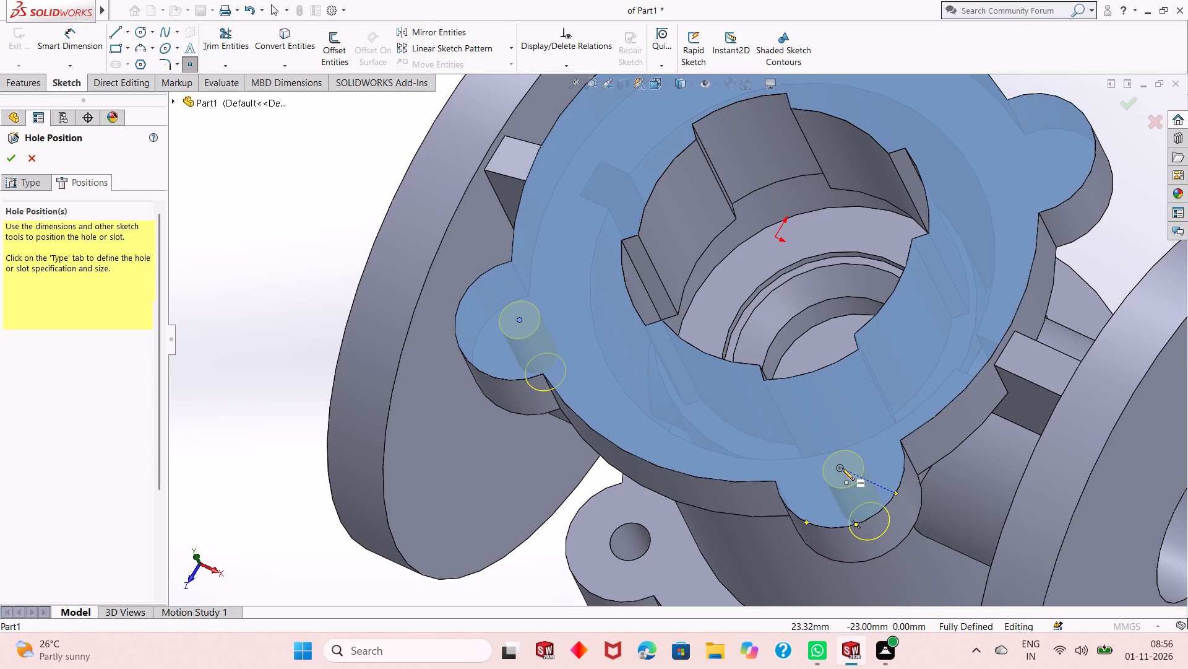
left_click(840, 466)
middle_click_drag(840, 465, 827, 409)
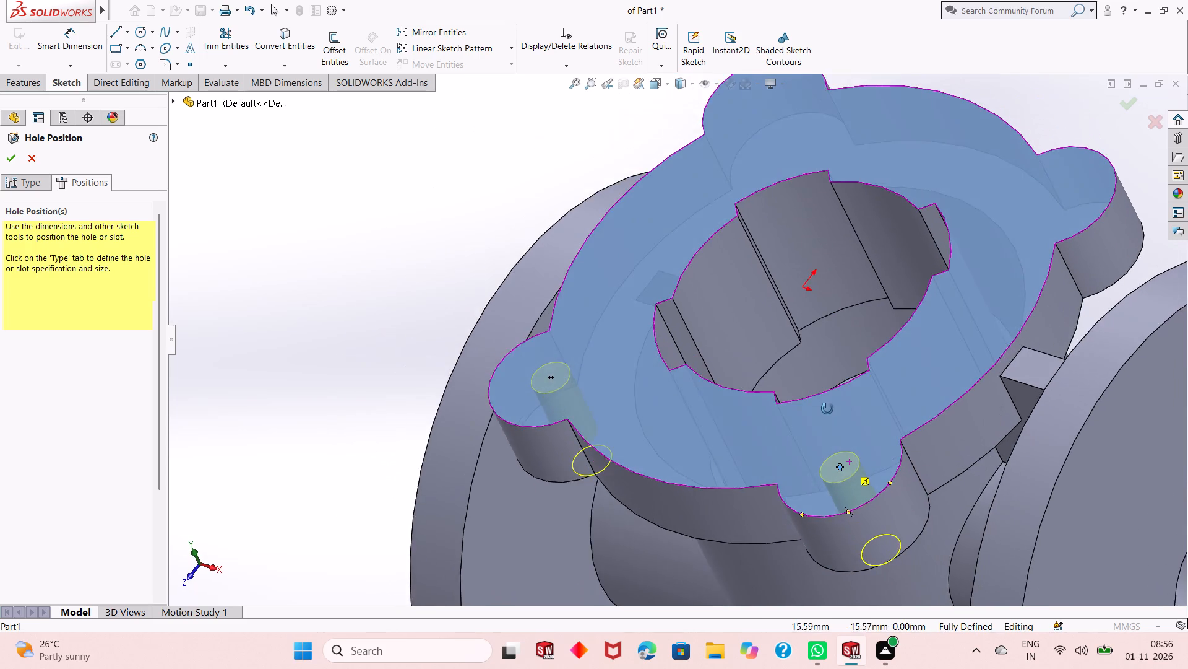
Place M6 tap drill holes at the centres of the other two upper flange lugs and finish the feature.
middle_click_drag(827, 409, 825, 408)
scroll(796, 414, "up", 4)
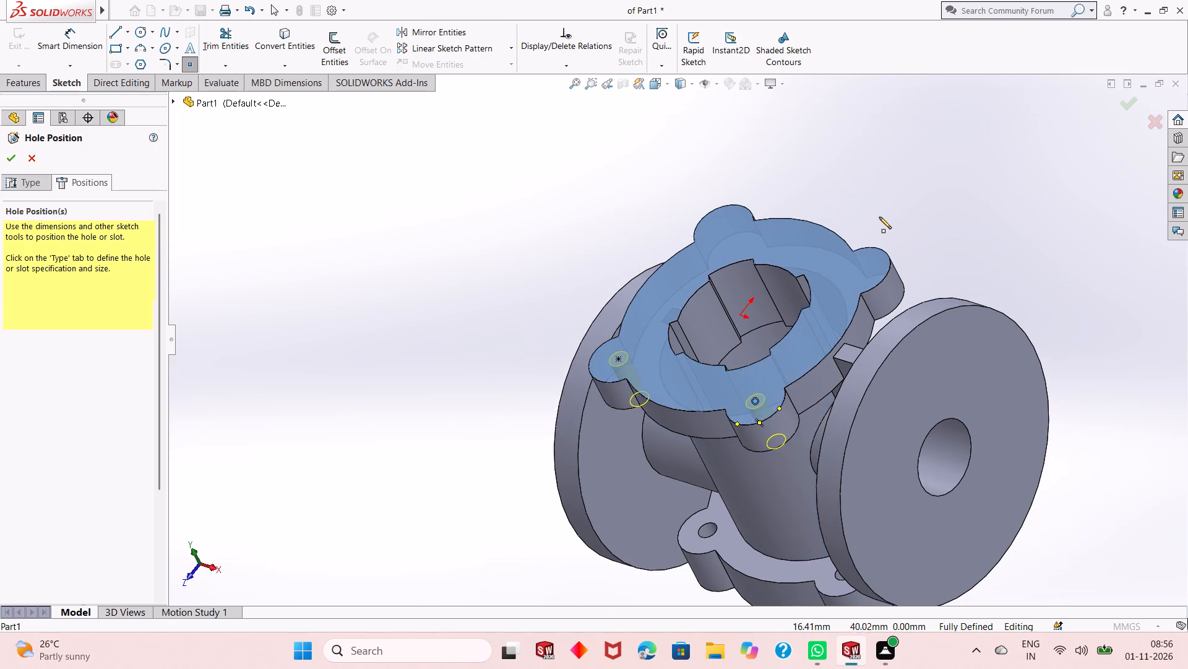
scroll(874, 217, "down", 5)
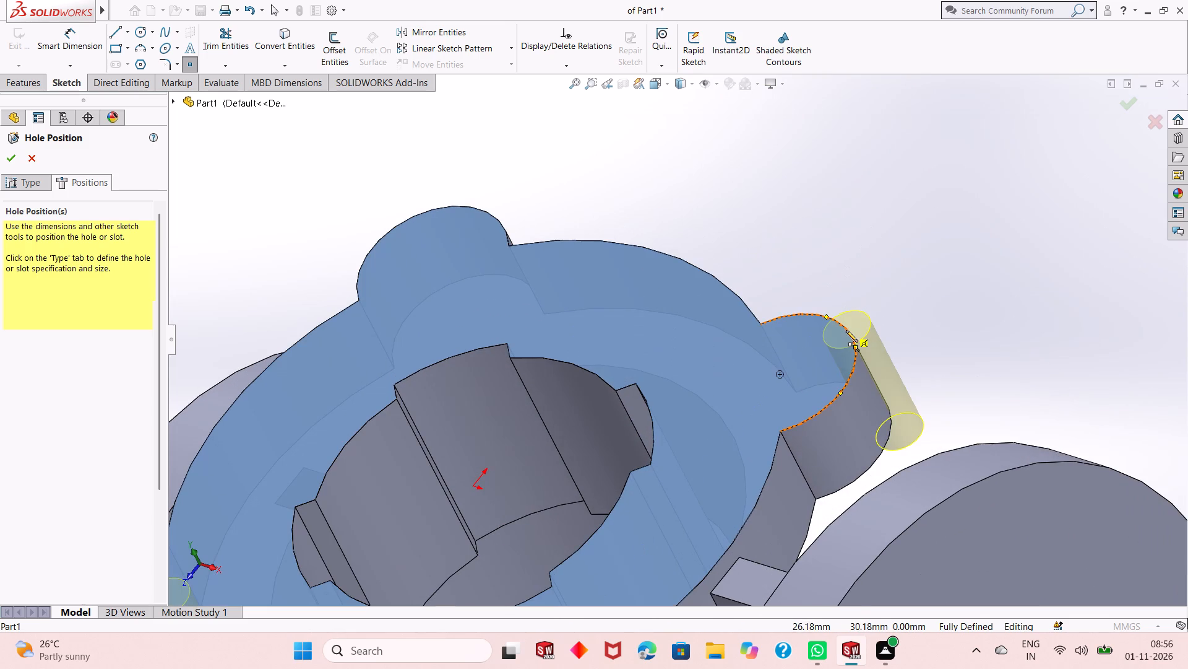
left_click(778, 374)
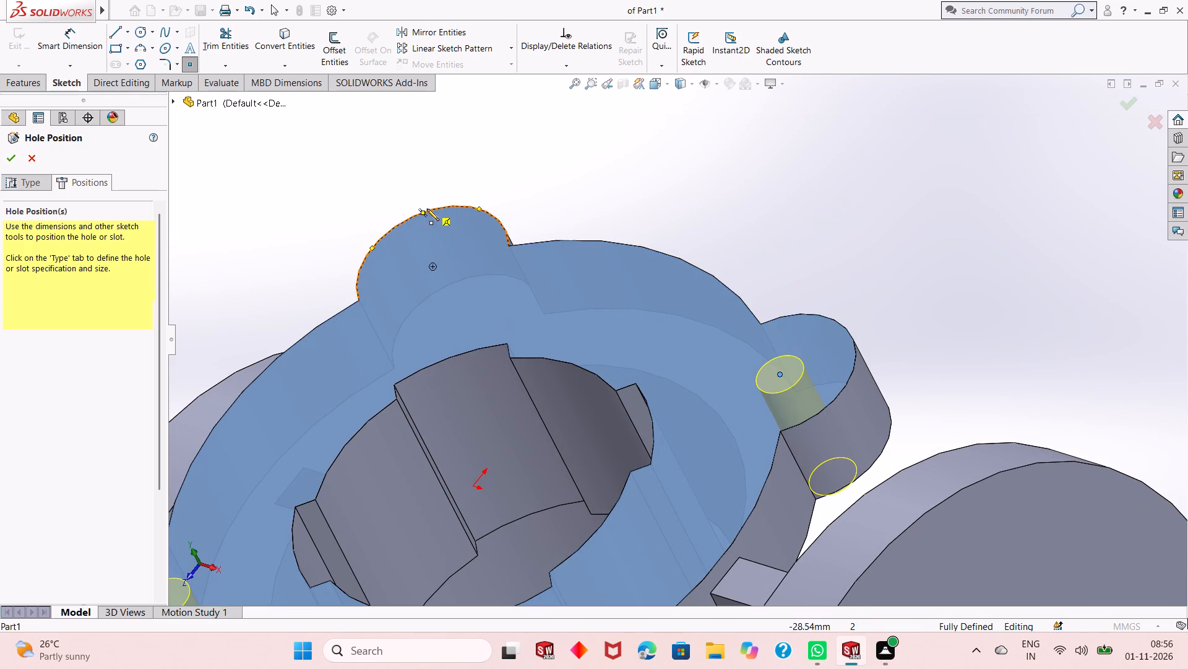
left_click(433, 265)
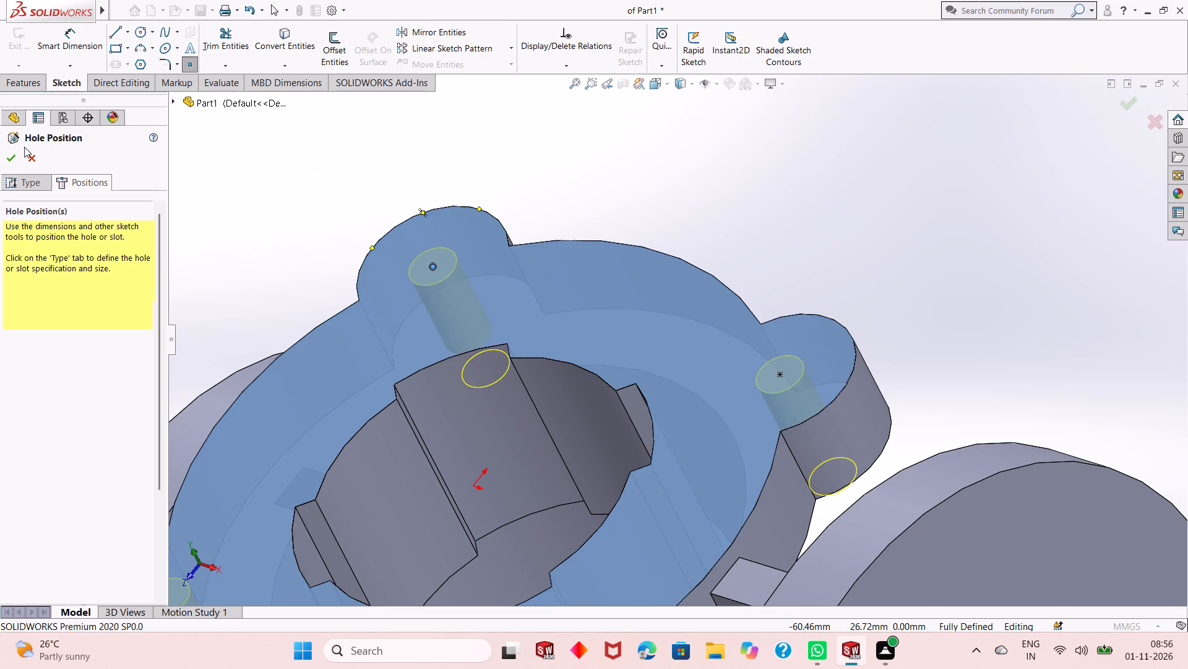
left_click(14, 157)
scroll(520, 328, "up", 4)
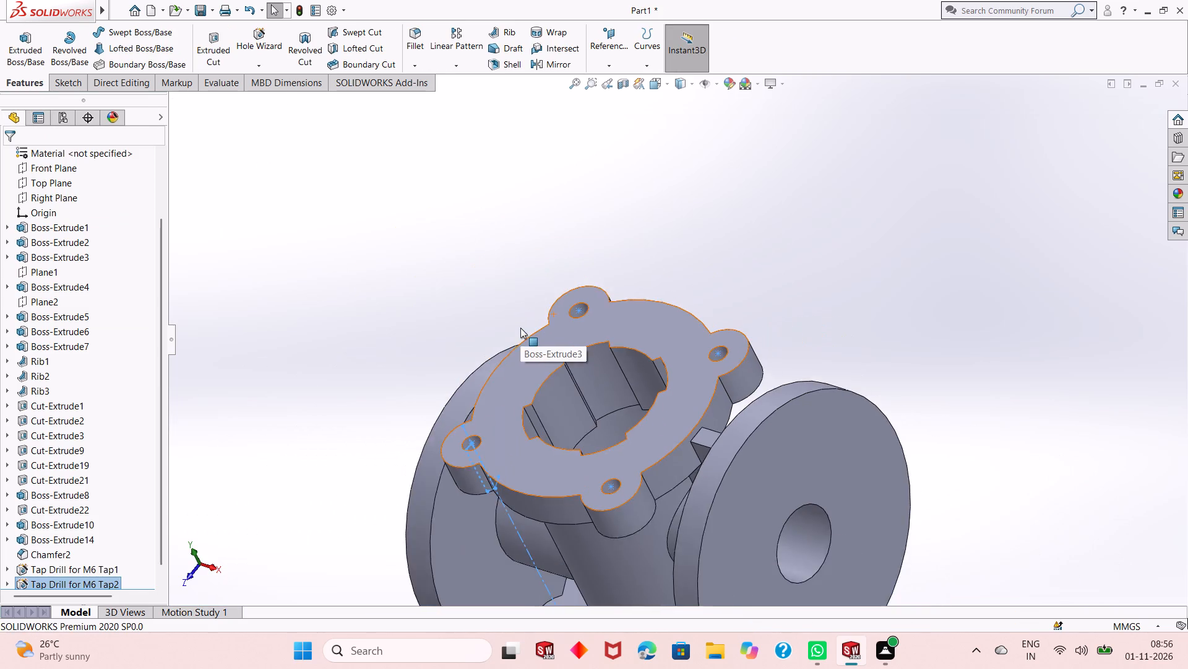
Examine the tap drill holes on the upper and lower flanges from different angles.
scroll(520, 328, "up", 3)
left_click(389, 320)
middle_click_drag(620, 373, 663, 474)
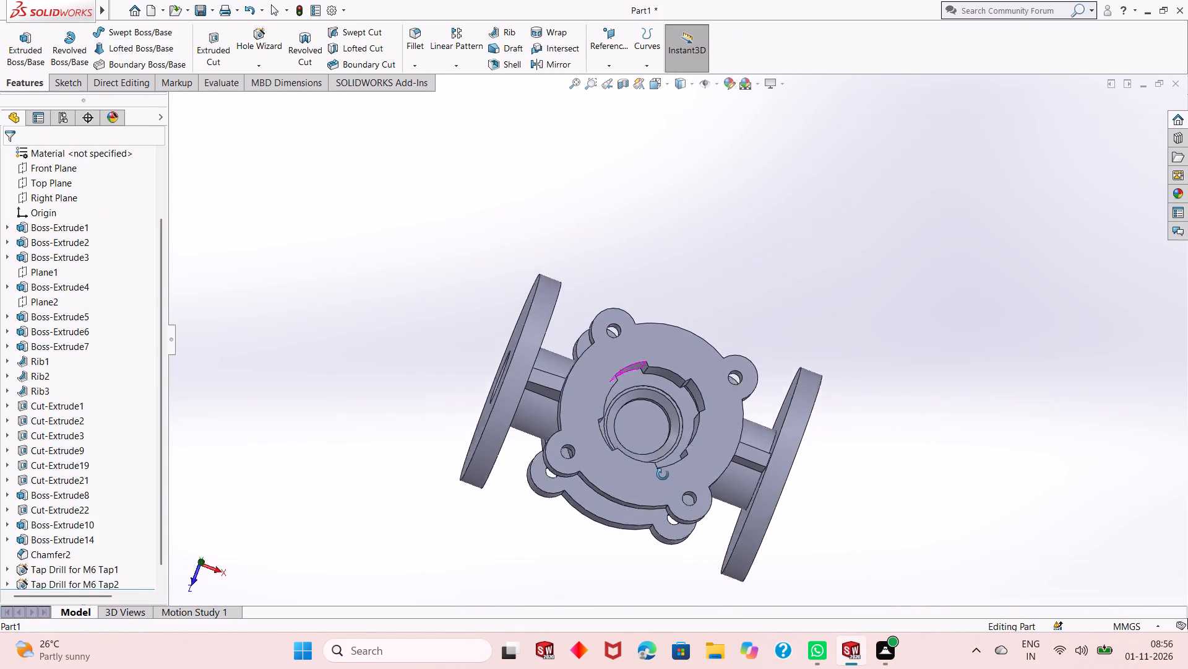
middle_click_drag(663, 474, 674, 294)
left_click(715, 256)
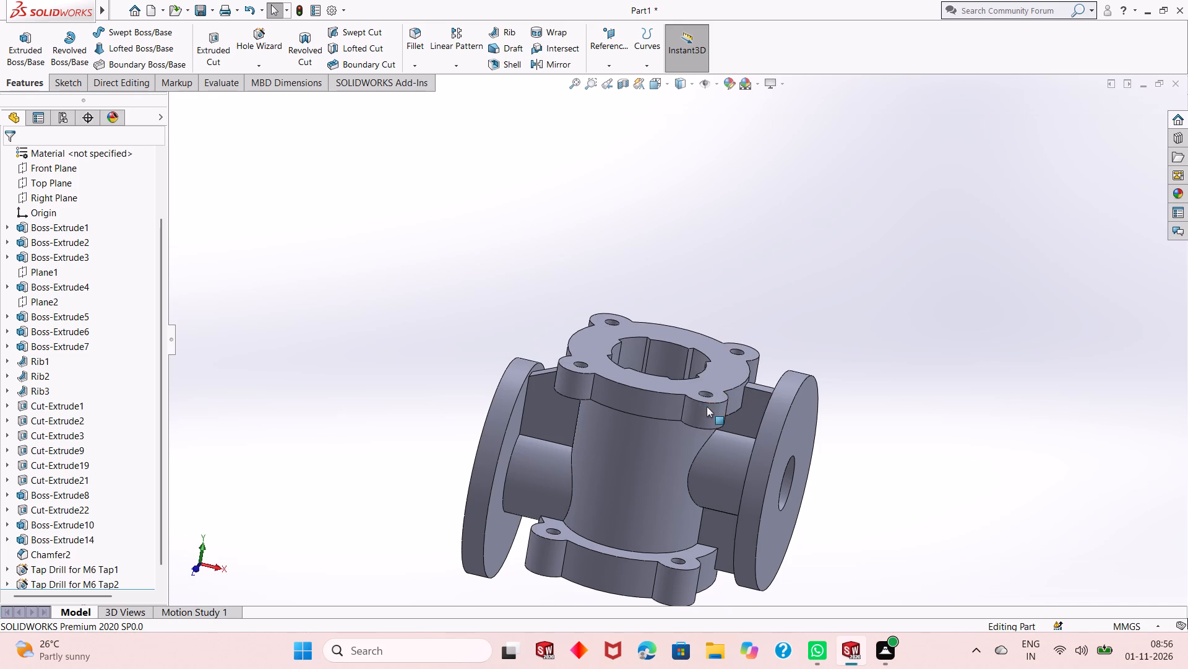
middle_click_drag(707, 406, 702, 495)
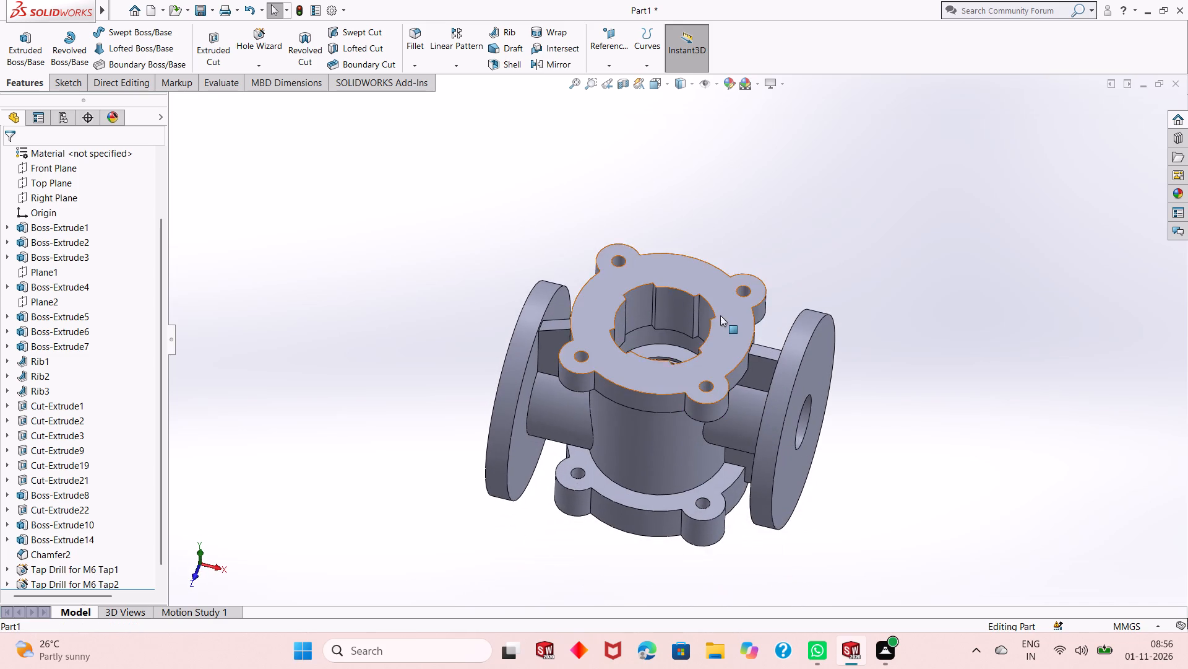
Start a sketch on the outer face of the round side flange formed by Boss-Extrude4, viewed face-on.
scroll(720, 315, "down", 2)
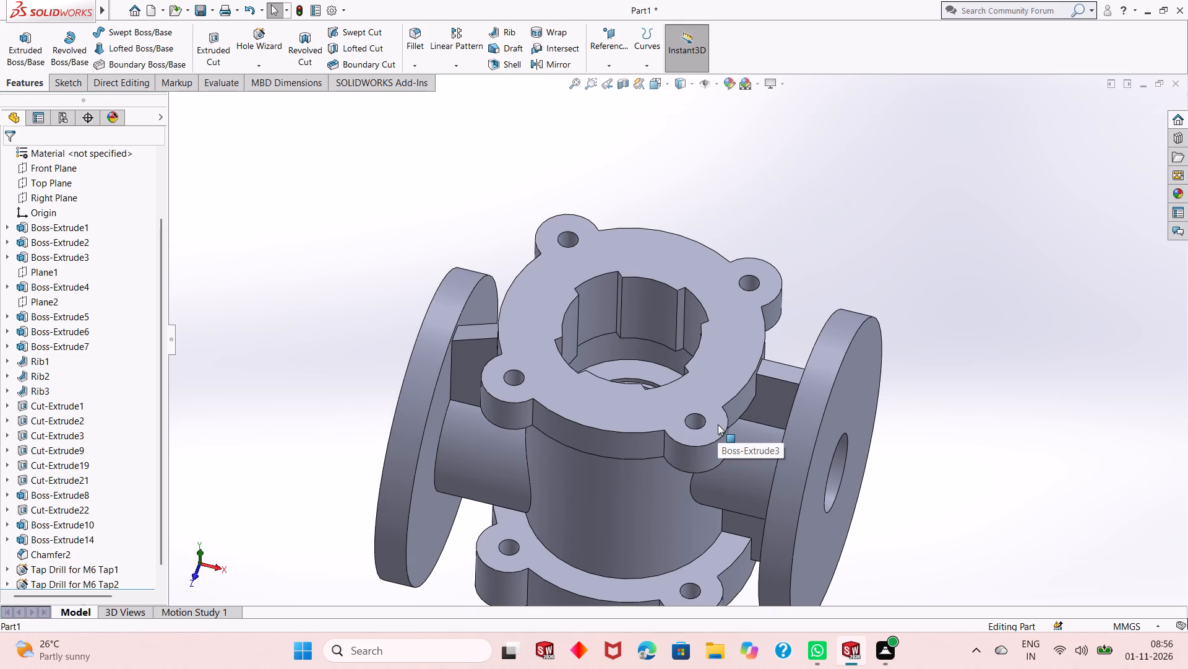
middle_click_drag(721, 486, 437, 392)
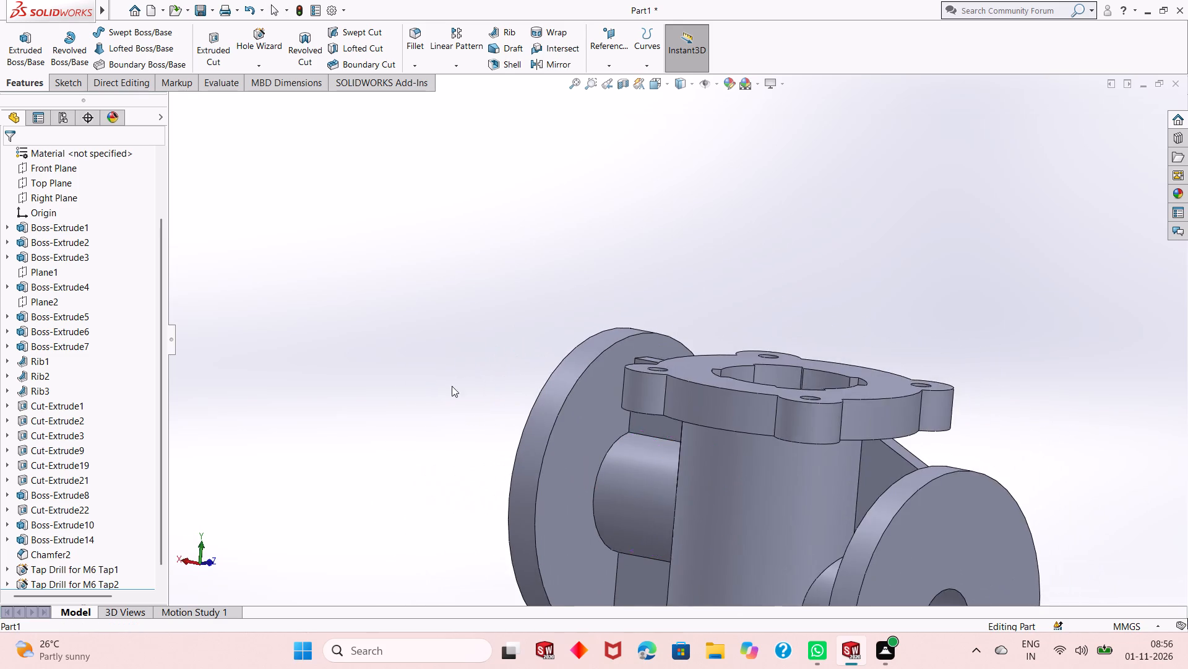
scroll(522, 428, "up", 3)
middle_click_drag(741, 442, 798, 474)
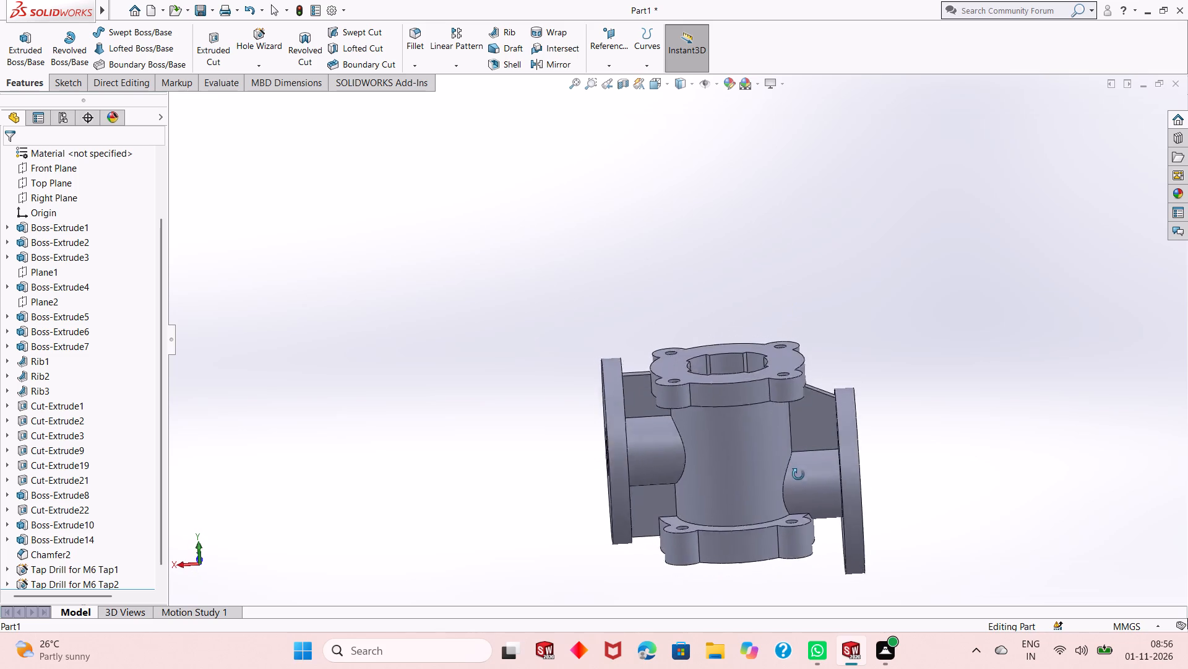
middle_click_drag(798, 474, 803, 533)
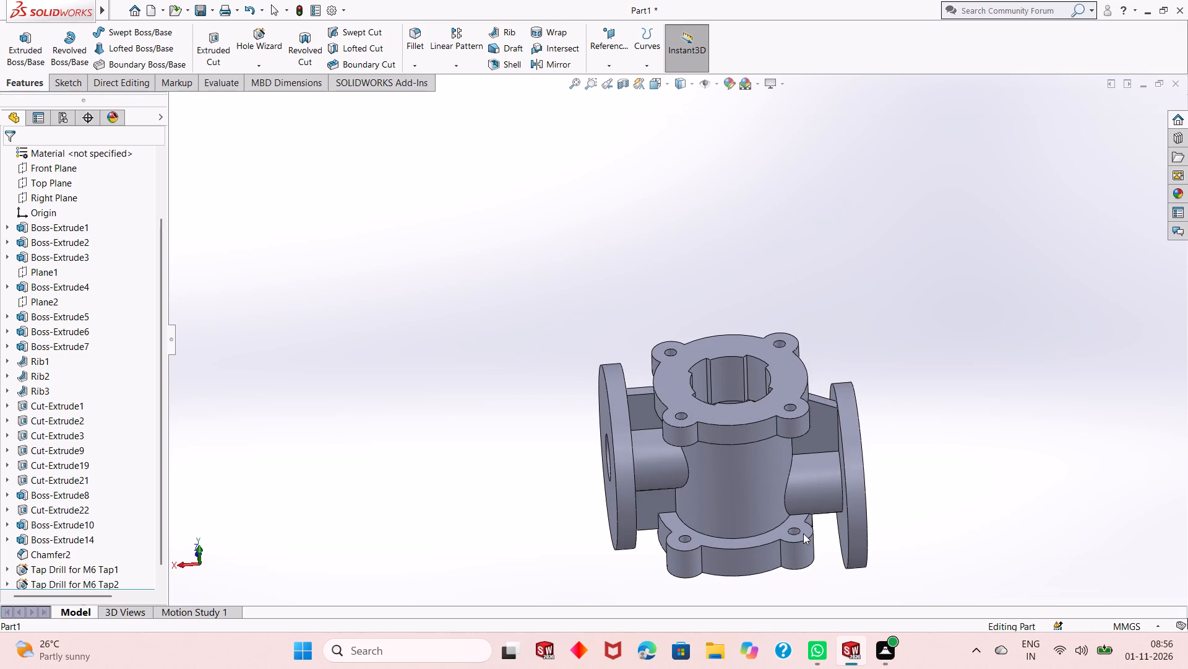
middle_click_drag(780, 522, 828, 431)
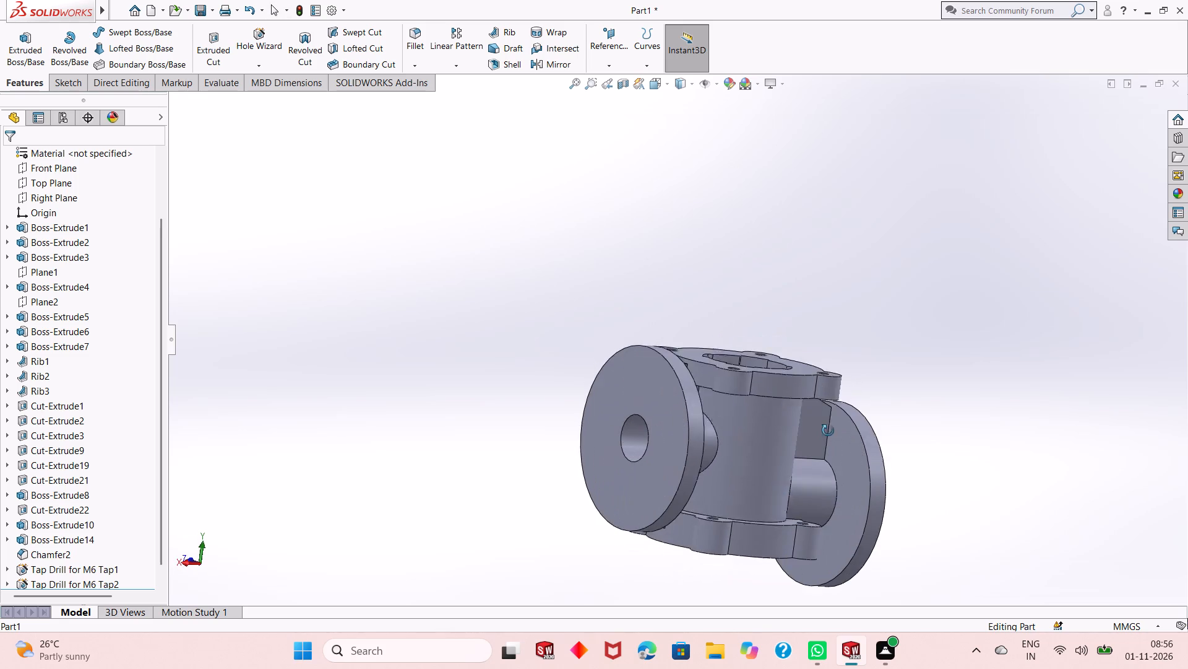
middle_click_drag(828, 431, 832, 424)
left_click(686, 401)
left_click(740, 365)
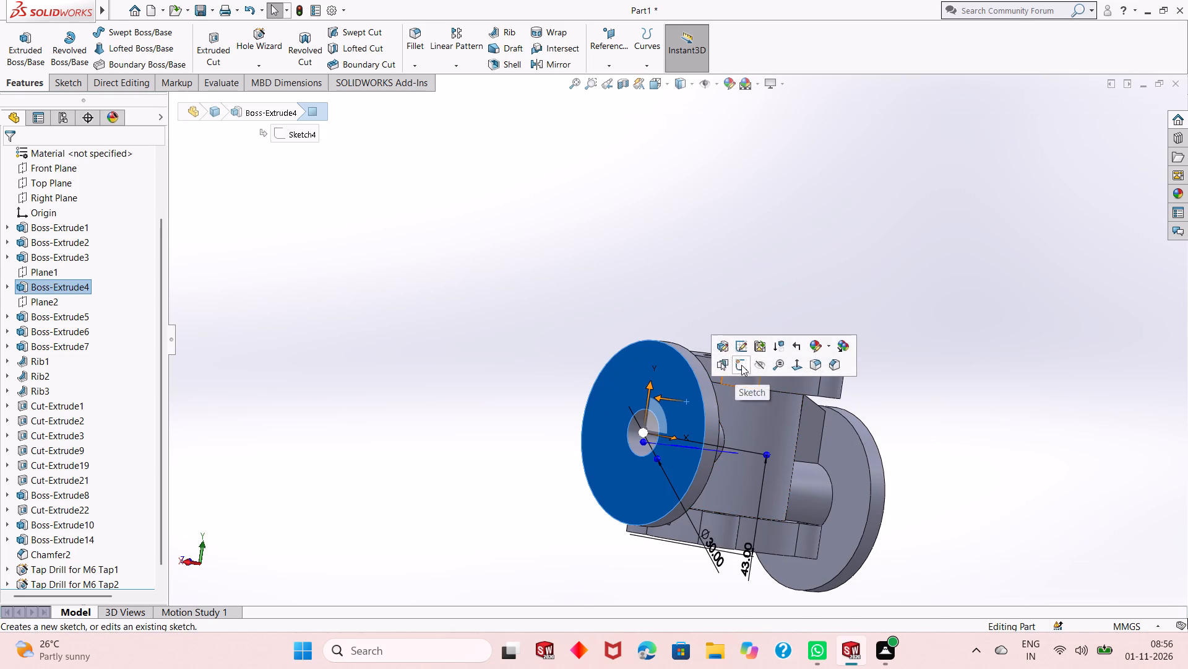
key("ctrl+8")
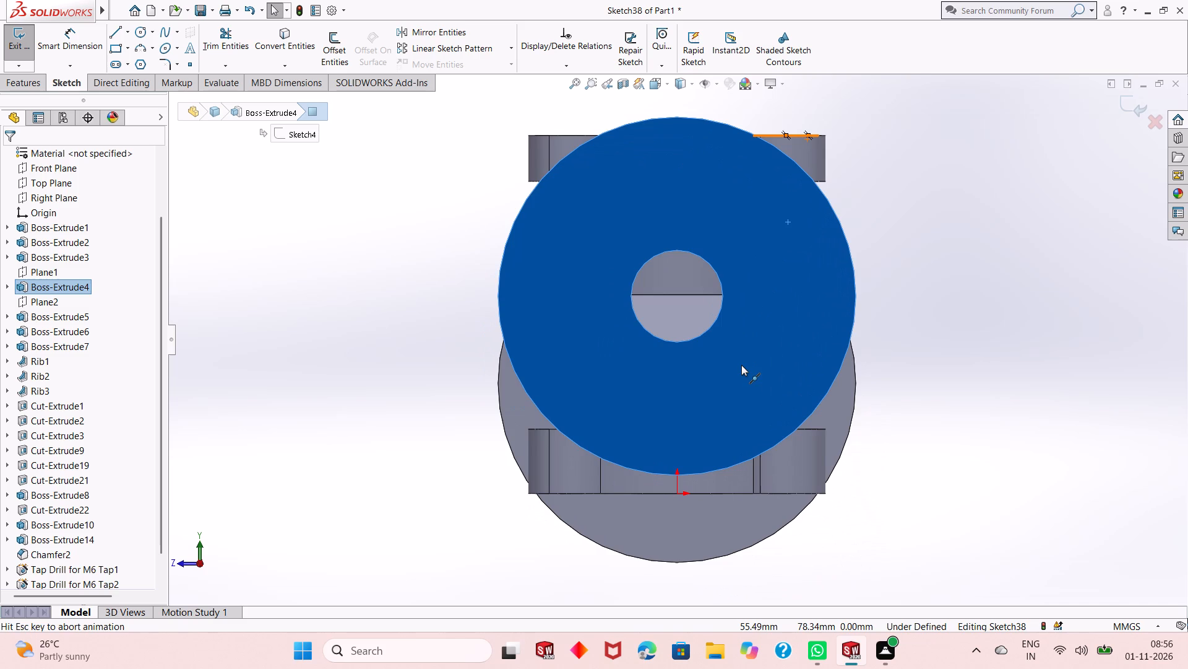
scroll(742, 365, "up", 2)
left_click(800, 270)
scroll(719, 217, "down", 1)
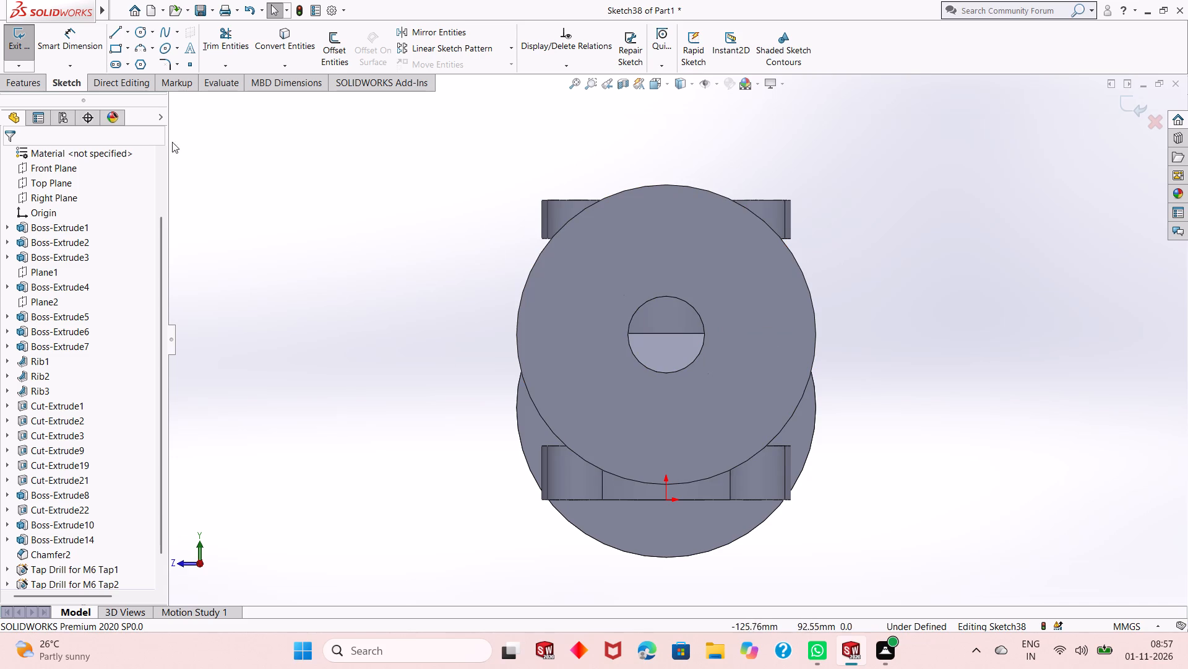
Examine the flanges and inner bores from several sides, including a section preview through the Front Plane.
left_click(144, 30)
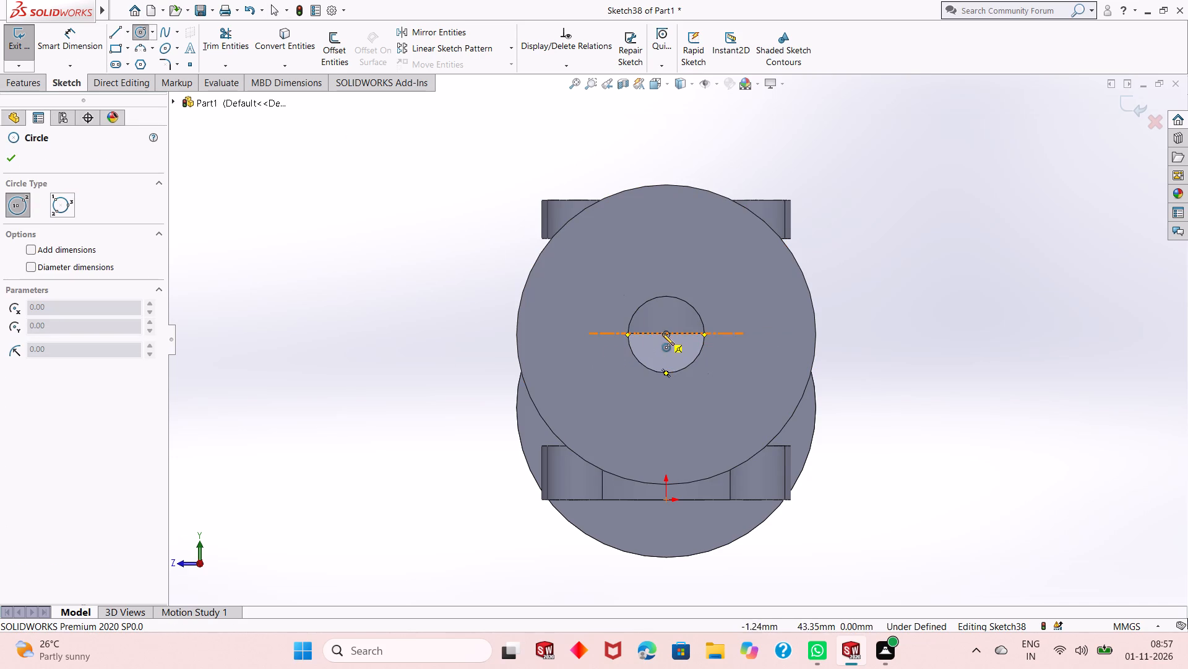
middle_click_drag(797, 304, 790, 304)
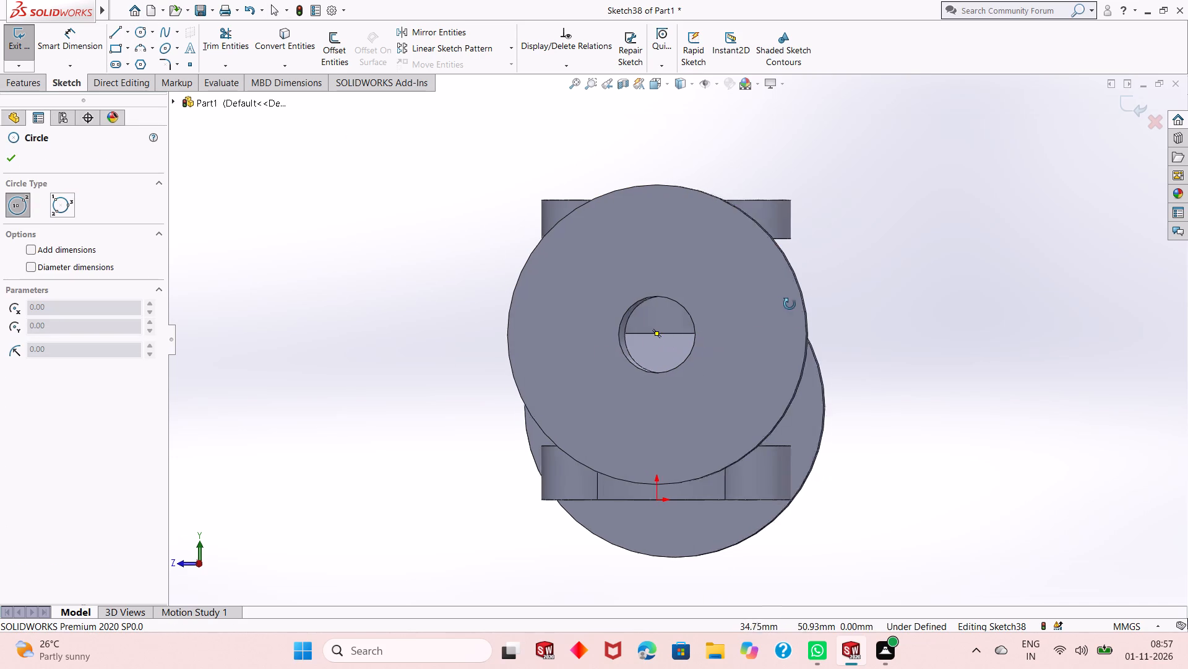
middle_click_drag(790, 304, 791, 601)
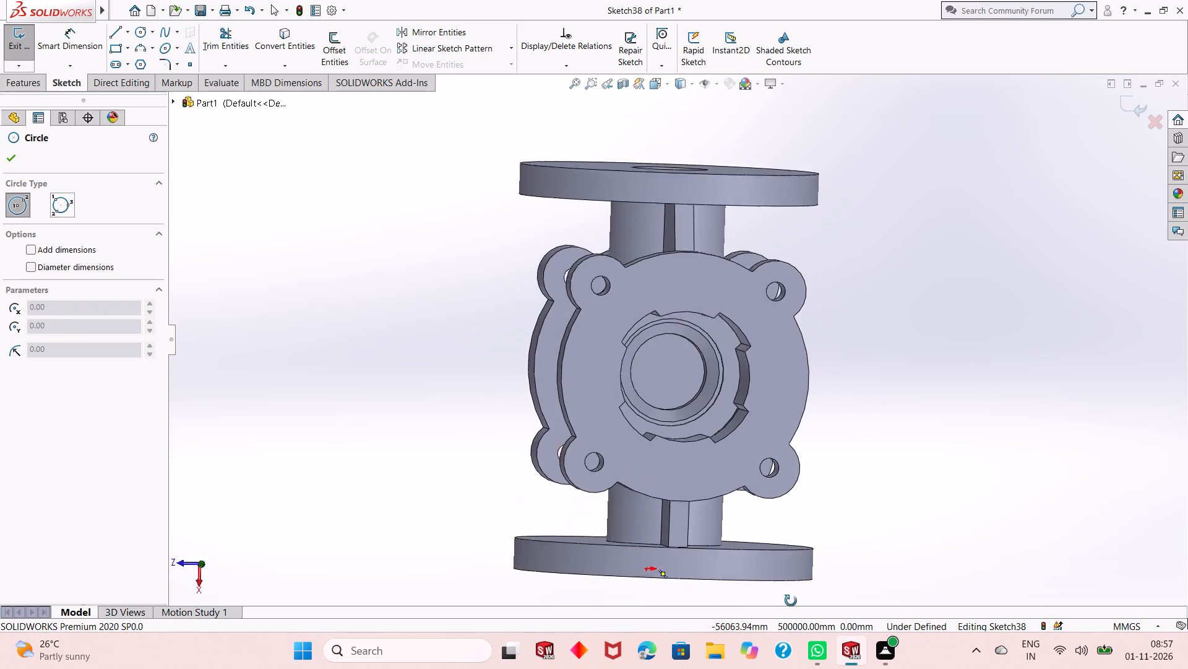
middle_click_drag(791, 601, 736, 232)
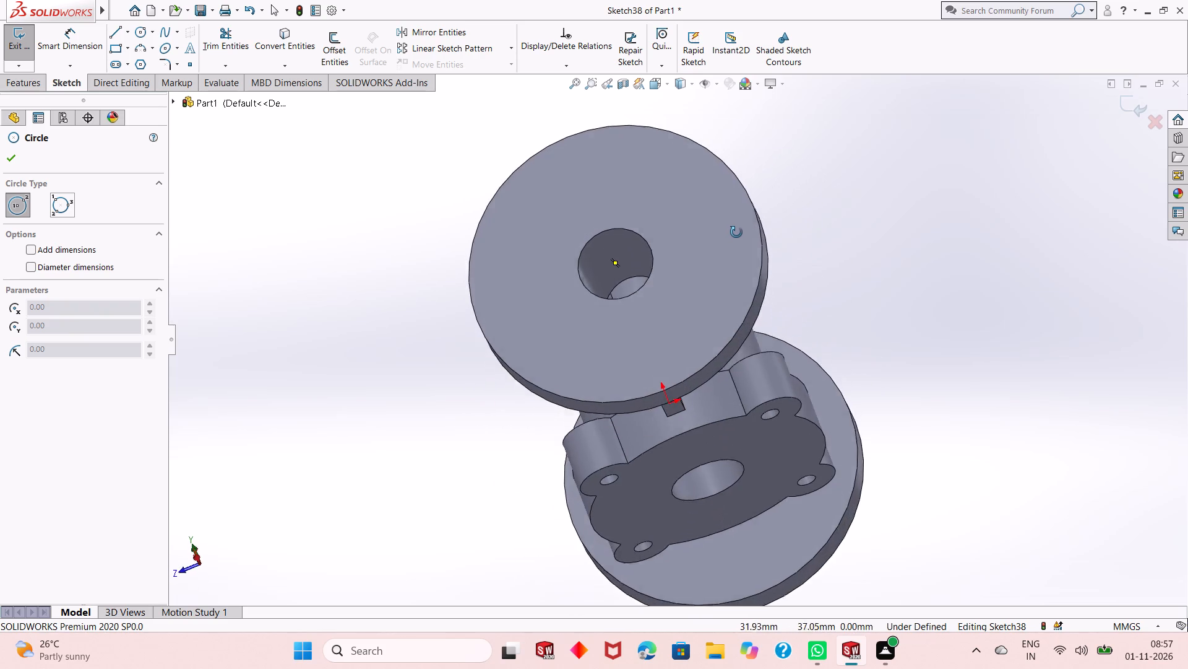
middle_click_drag(736, 232, 747, 333)
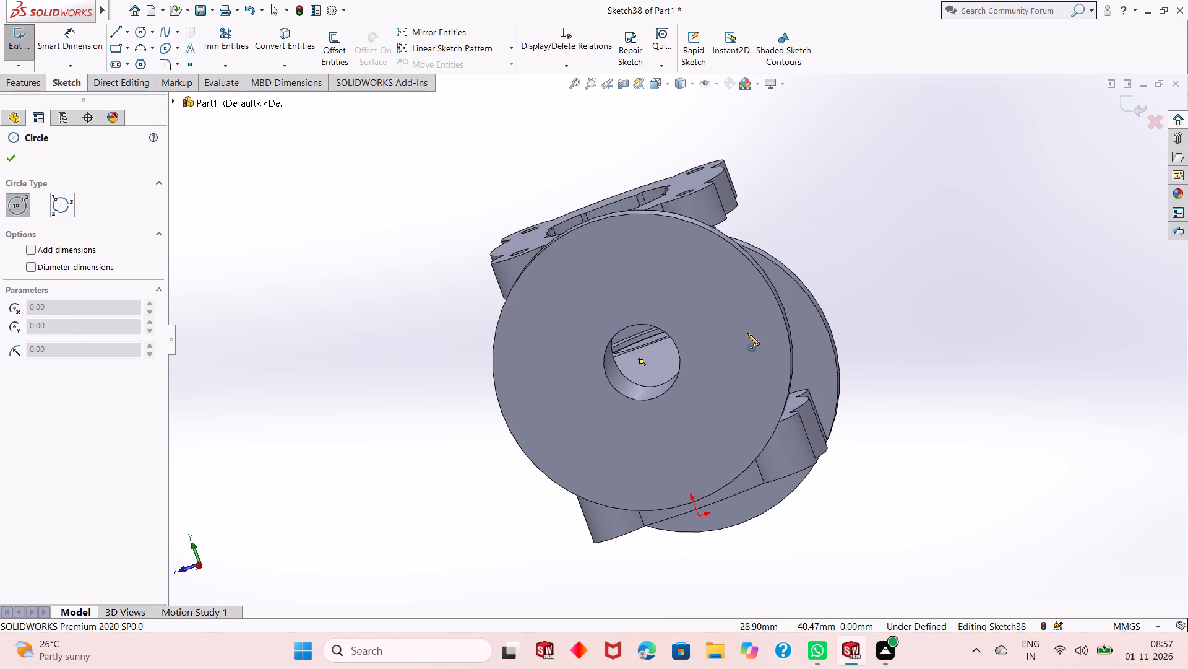
middle_click_drag(747, 333, 770, 668)
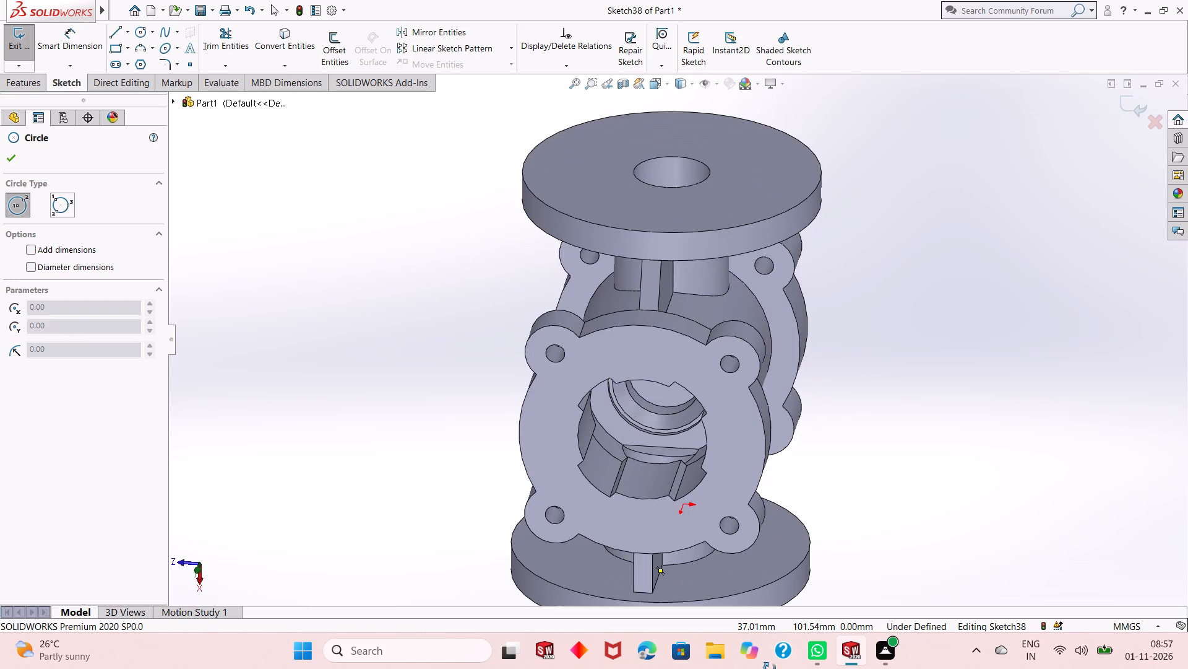
middle_click_drag(770, 668, 768, 547)
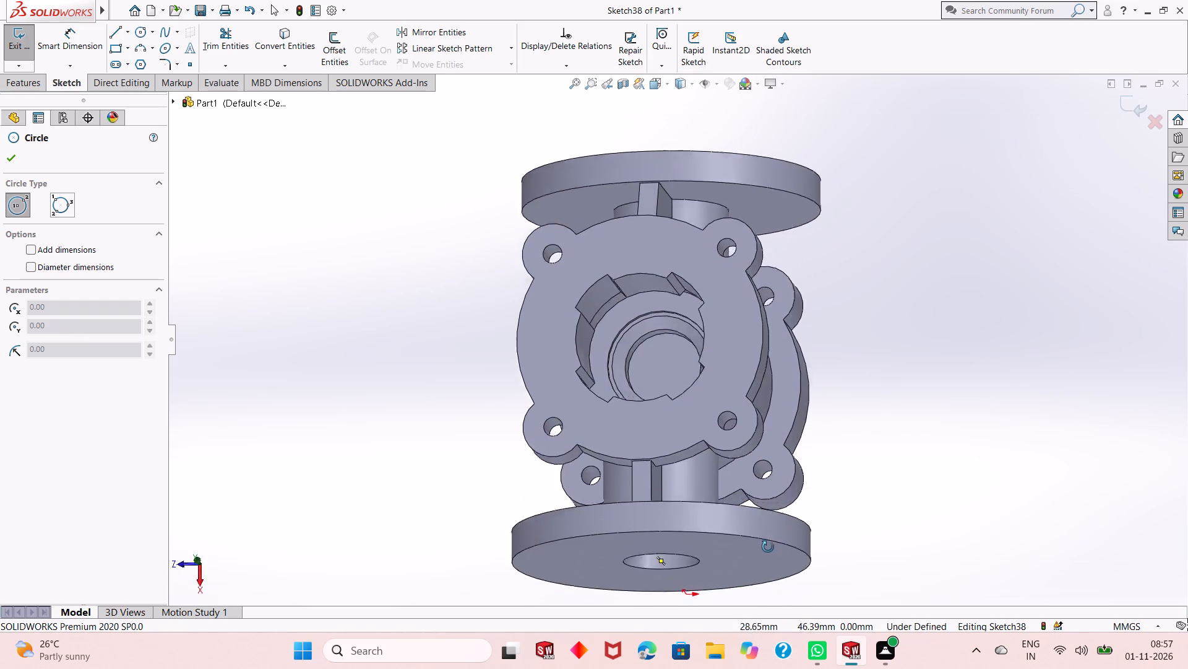
middle_click_drag(768, 547, 765, 323)
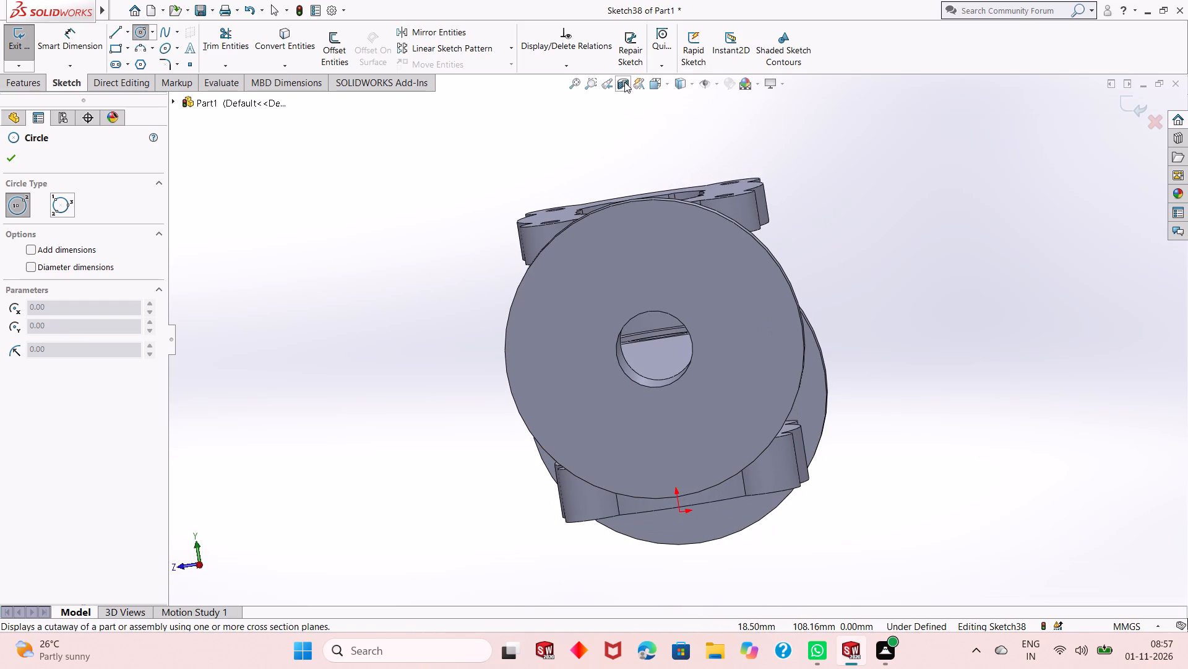
left_click(618, 84)
middle_click_drag(918, 339, 873, 350)
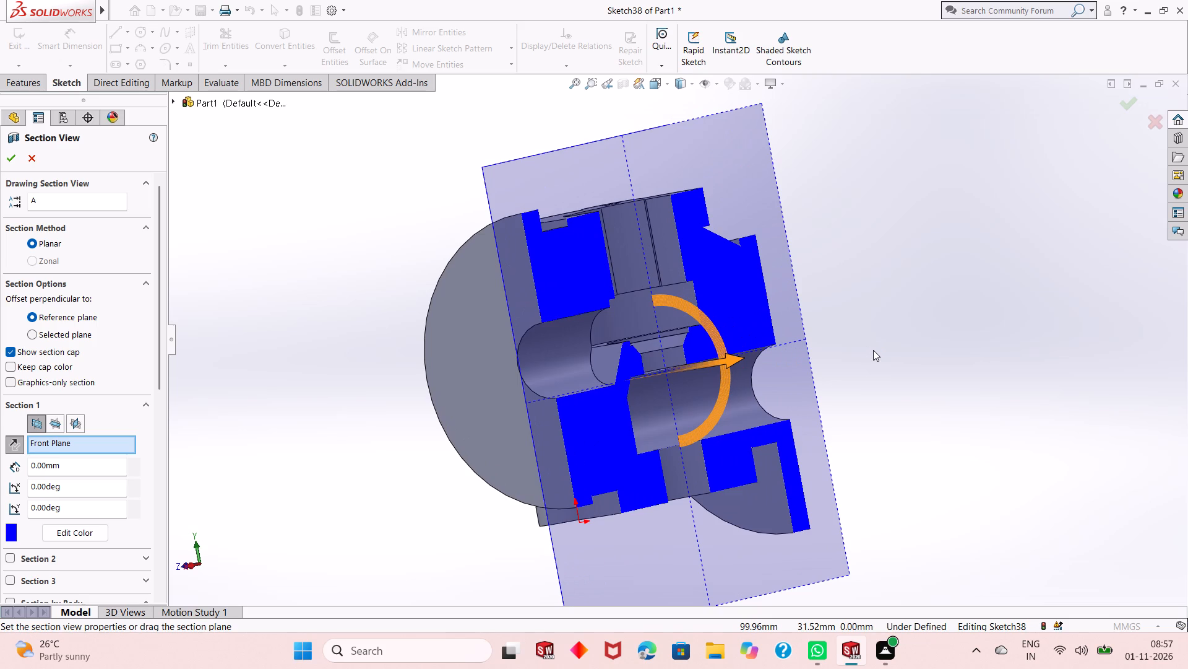
key("Escape")
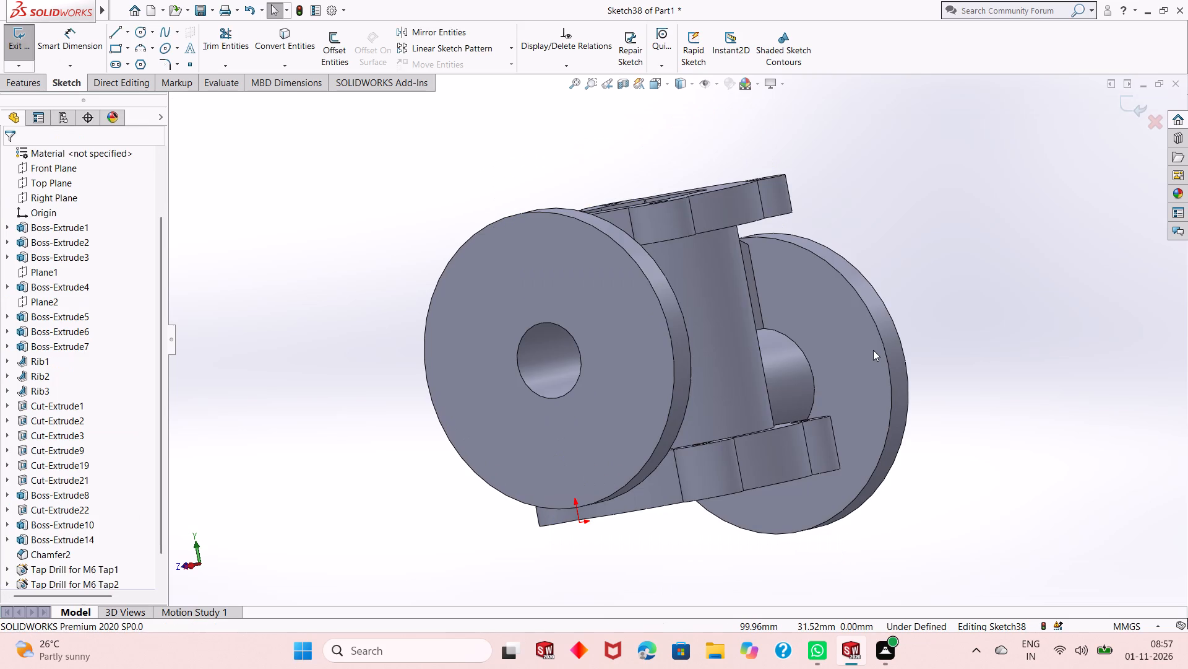
Sketch a circle of about 30.5 mm radius on the flange face, concentric with its central bore.
key("ctrl+8")
scroll(712, 350, "up", 2)
scroll(712, 180, "down", 1)
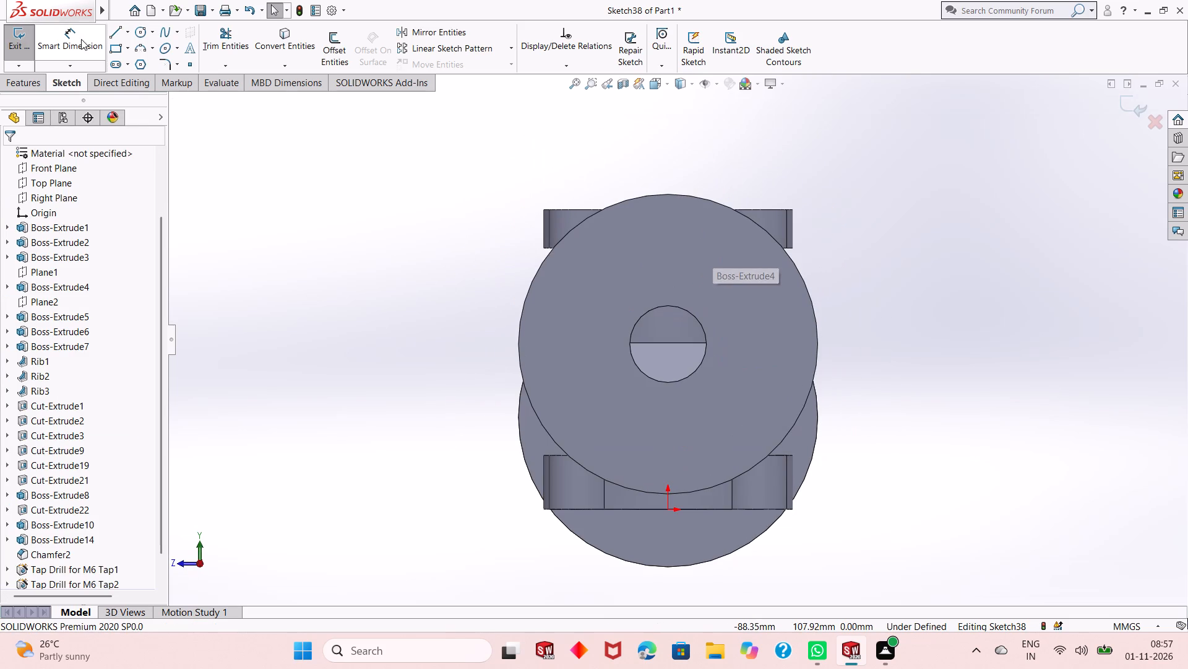
left_click(136, 34)
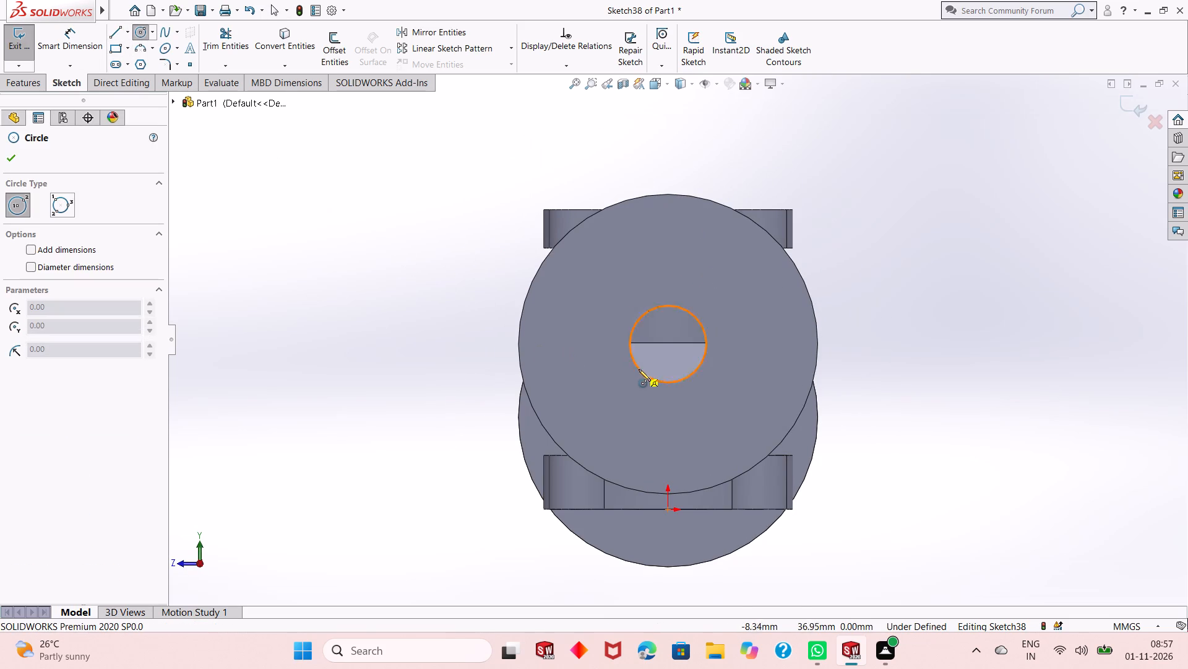
left_click(668, 343)
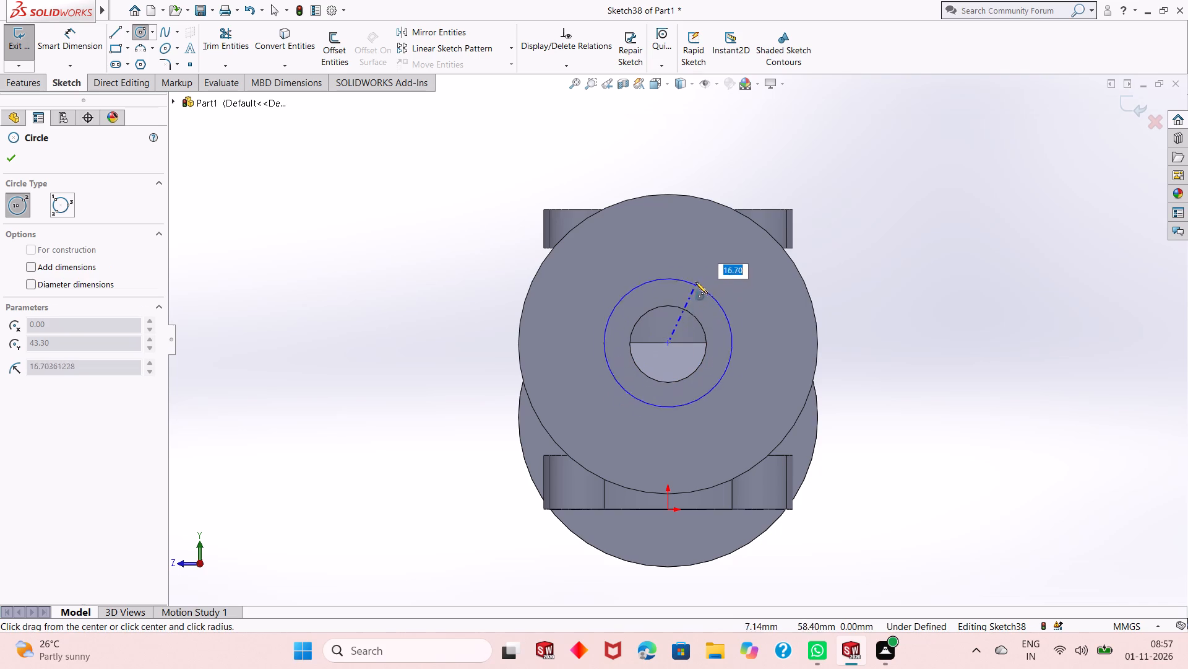
left_click(708, 232)
right_click(343, 221)
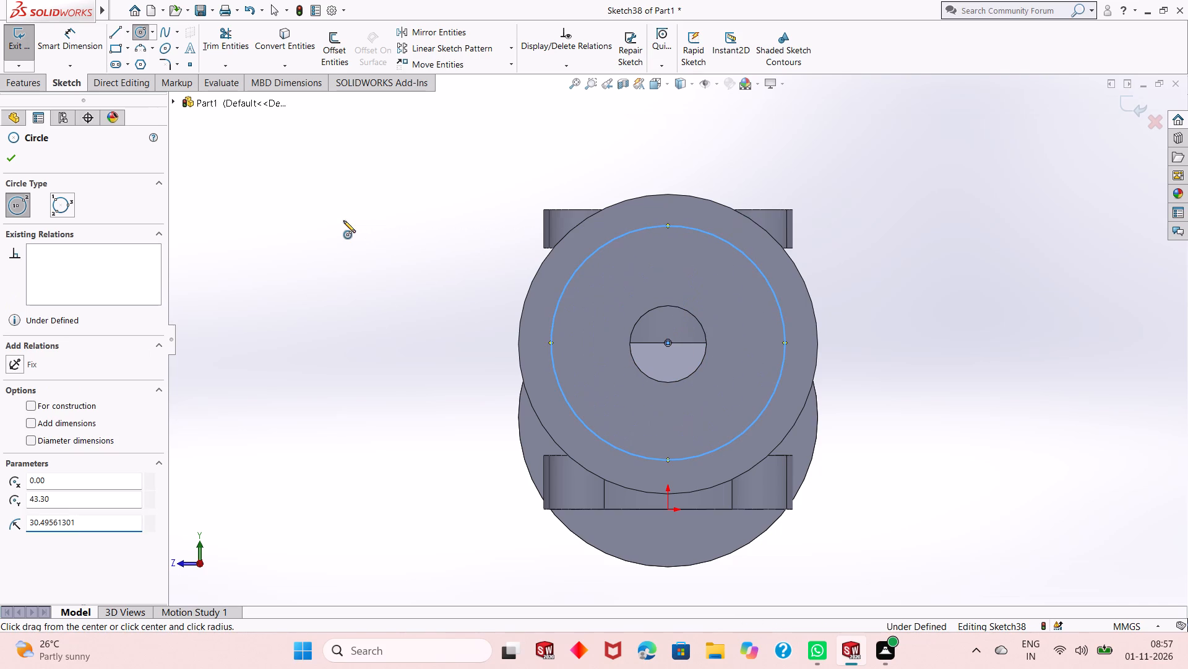
left_click(372, 231)
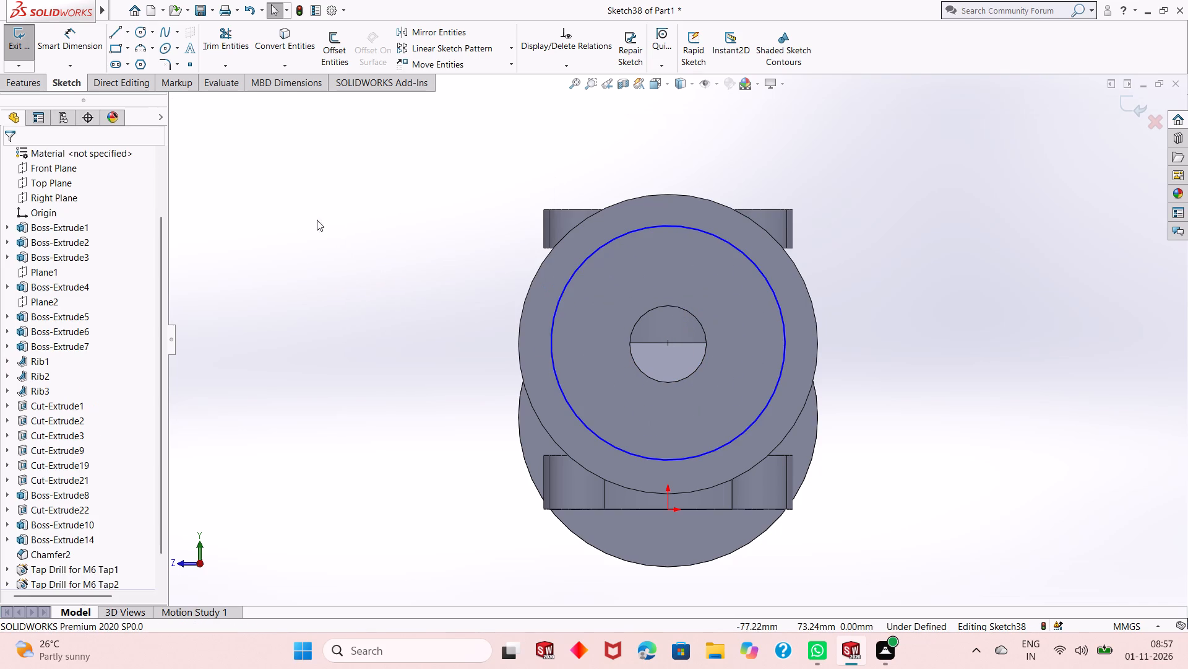
Dimension the sketched circle on the flange face with a diameter of 56 mm.
left_click(61, 42)
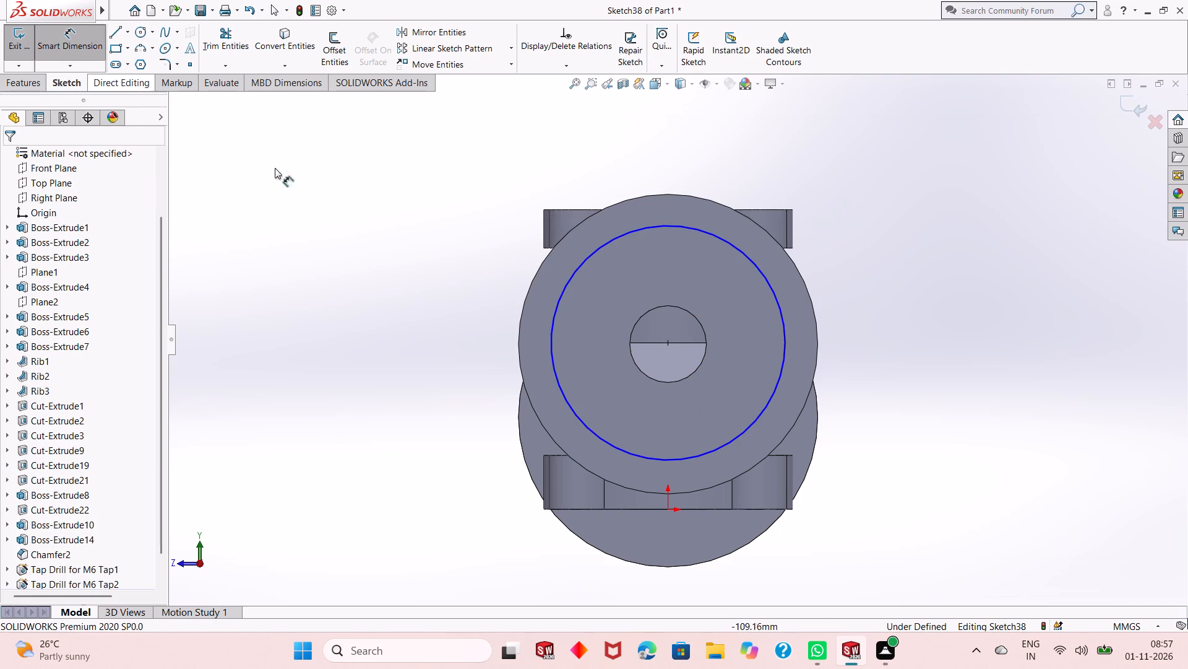
left_click(600, 433)
left_click(600, 437)
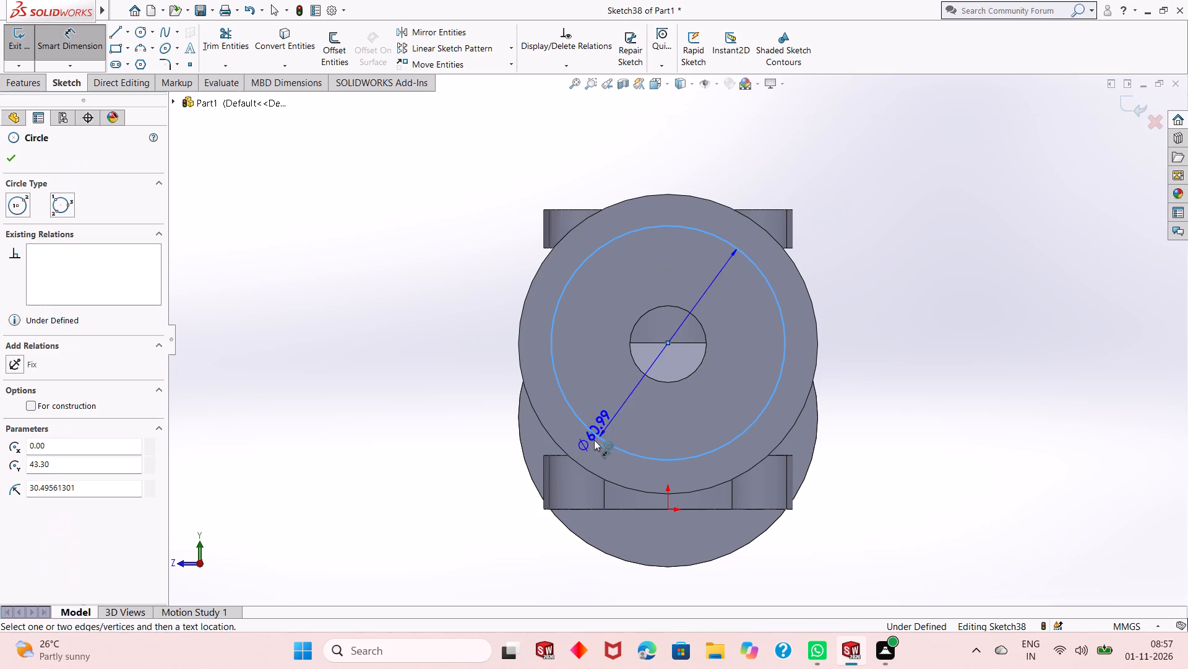
left_click(493, 576)
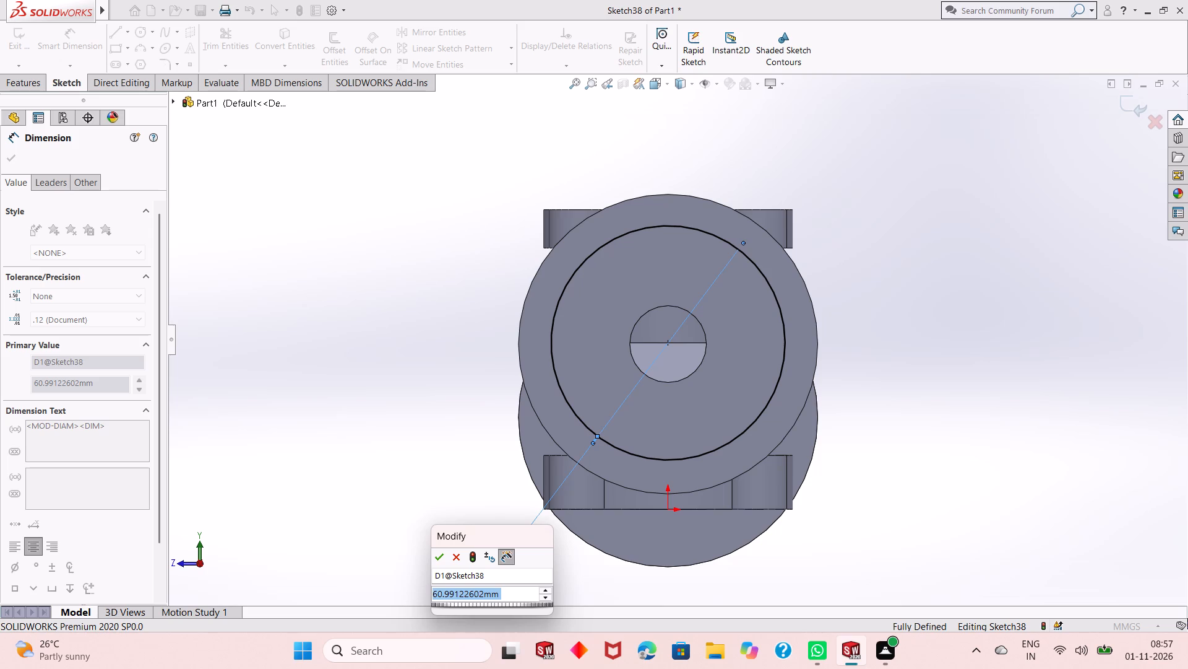
type("56")
key("Return")
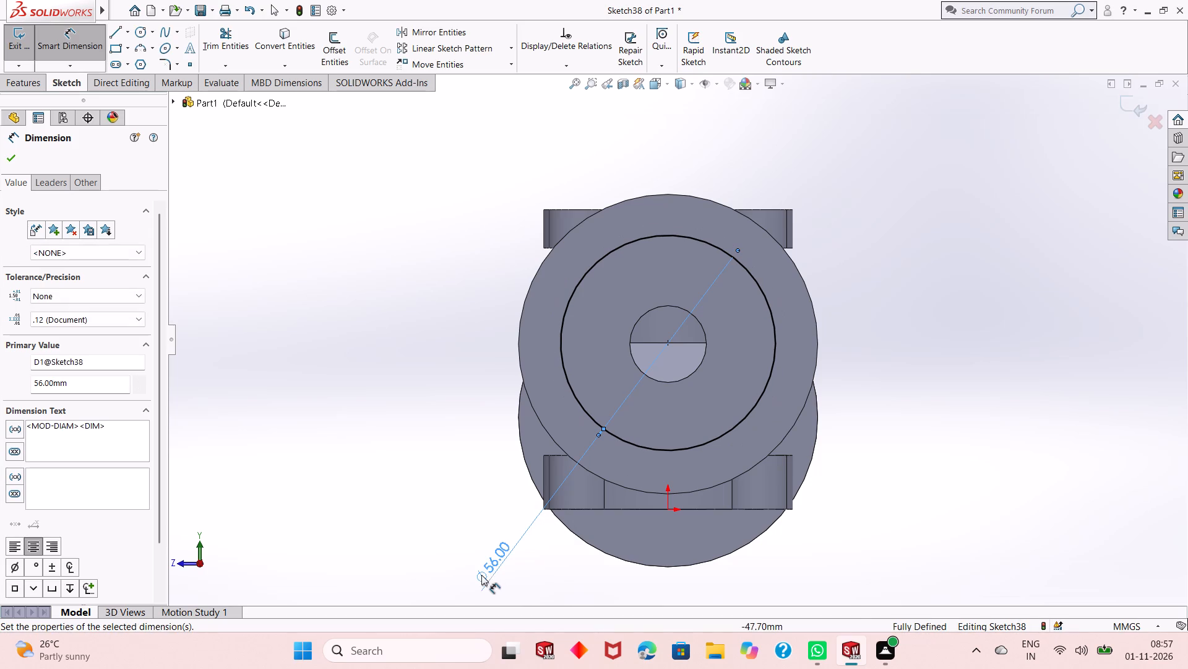
right_click(272, 313)
left_click(283, 352)
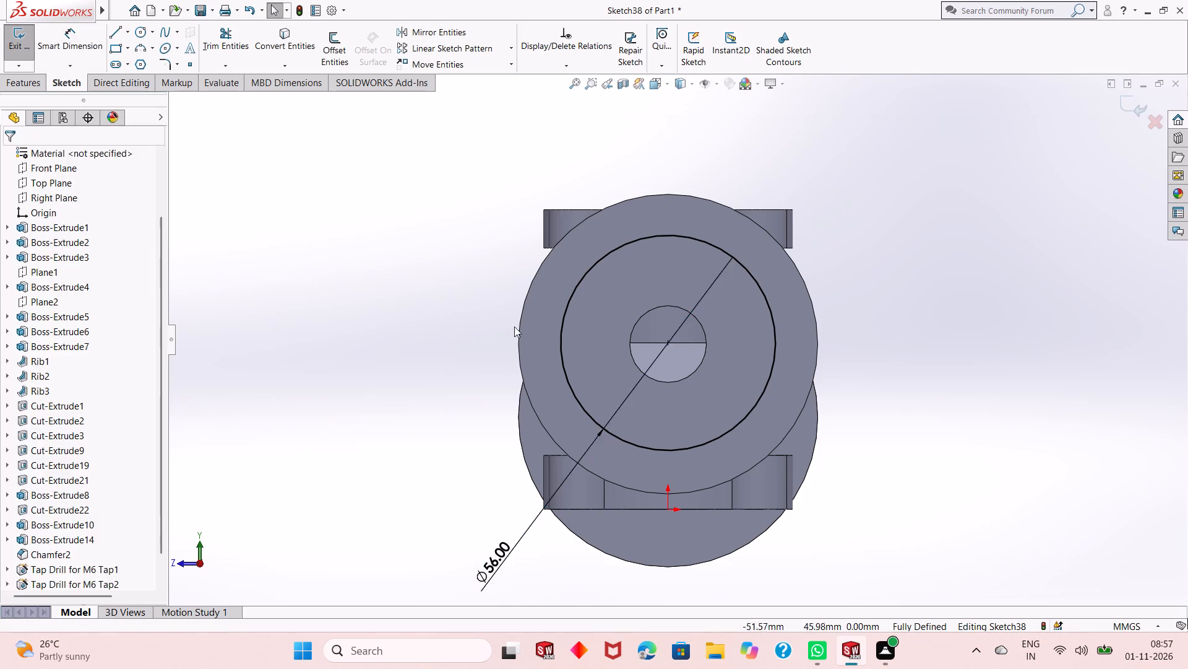
Convert the 56 mm circle to construction geometry.
left_click(559, 350)
left_click(610, 315)
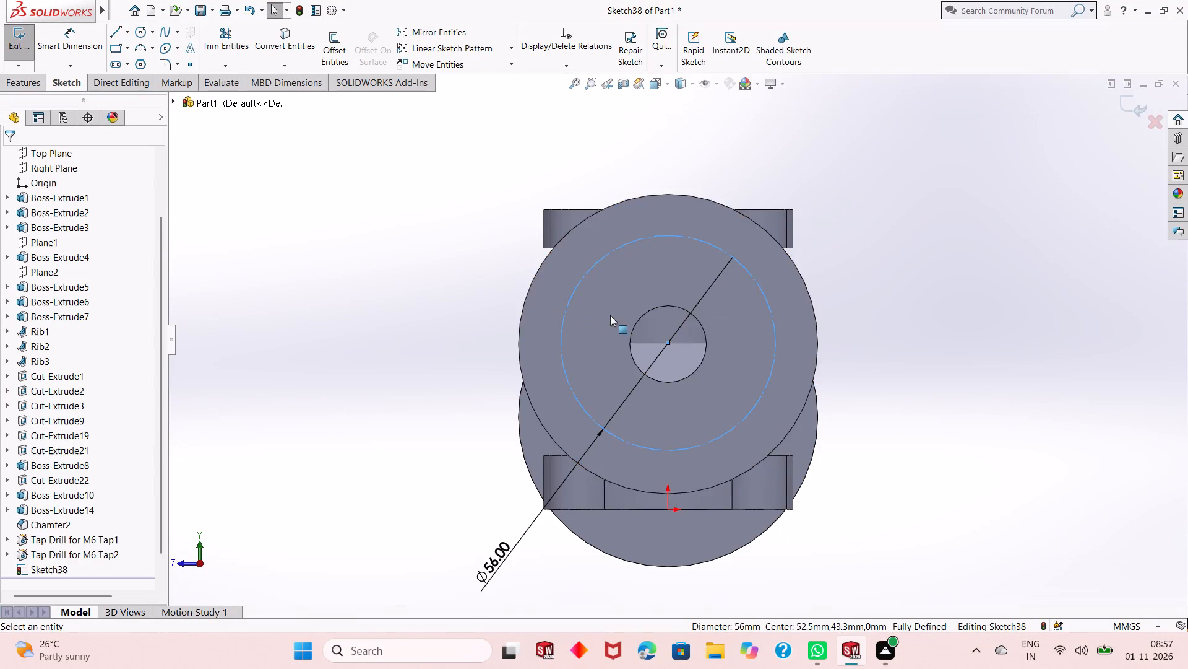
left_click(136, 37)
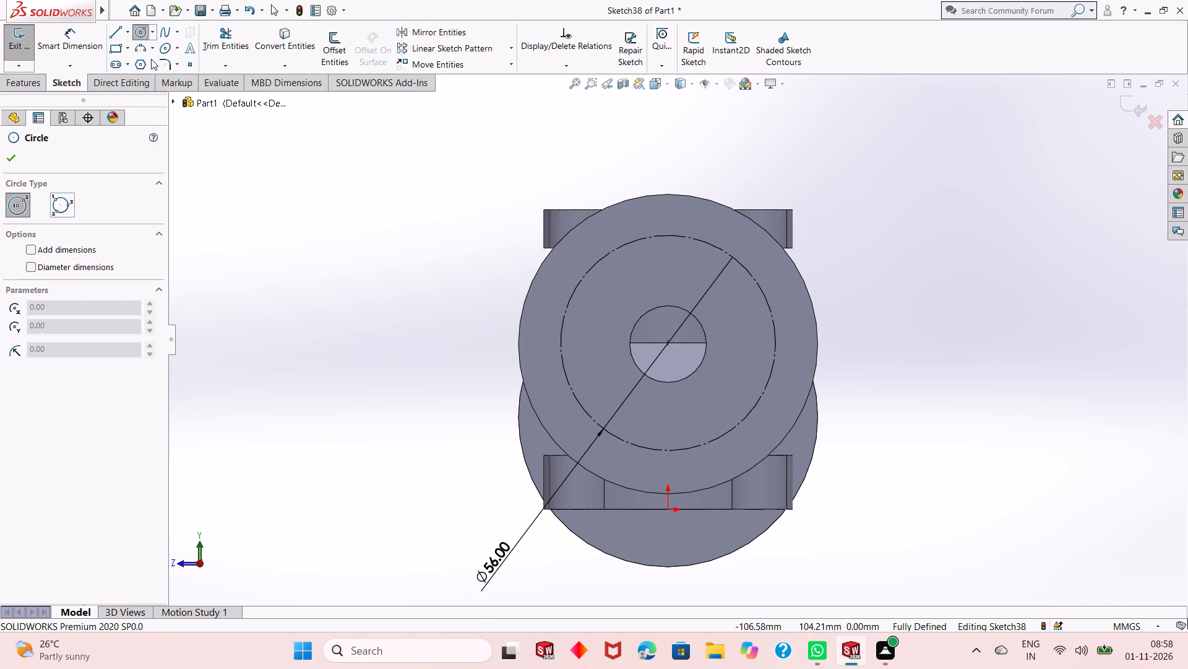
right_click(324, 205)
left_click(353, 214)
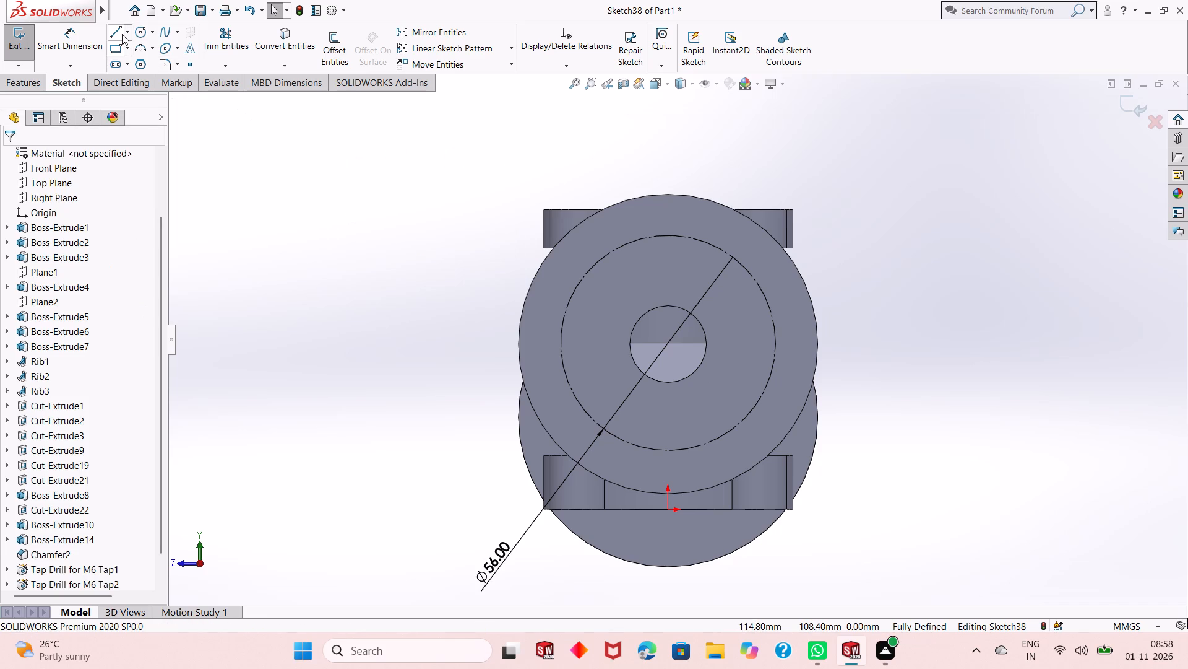
Draw a centerline from the bore centre at about 53° up from horizontal, extending just past the 56 mm construction circle.
left_click(125, 32)
left_click(128, 54)
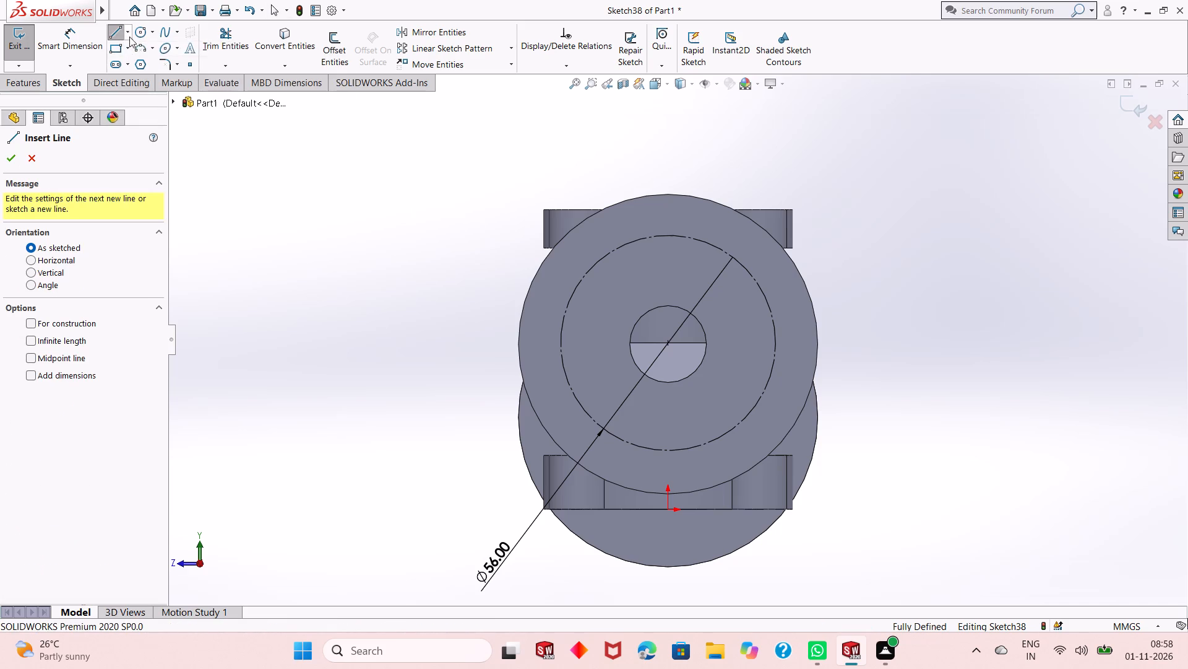
left_click(129, 30)
left_click(138, 63)
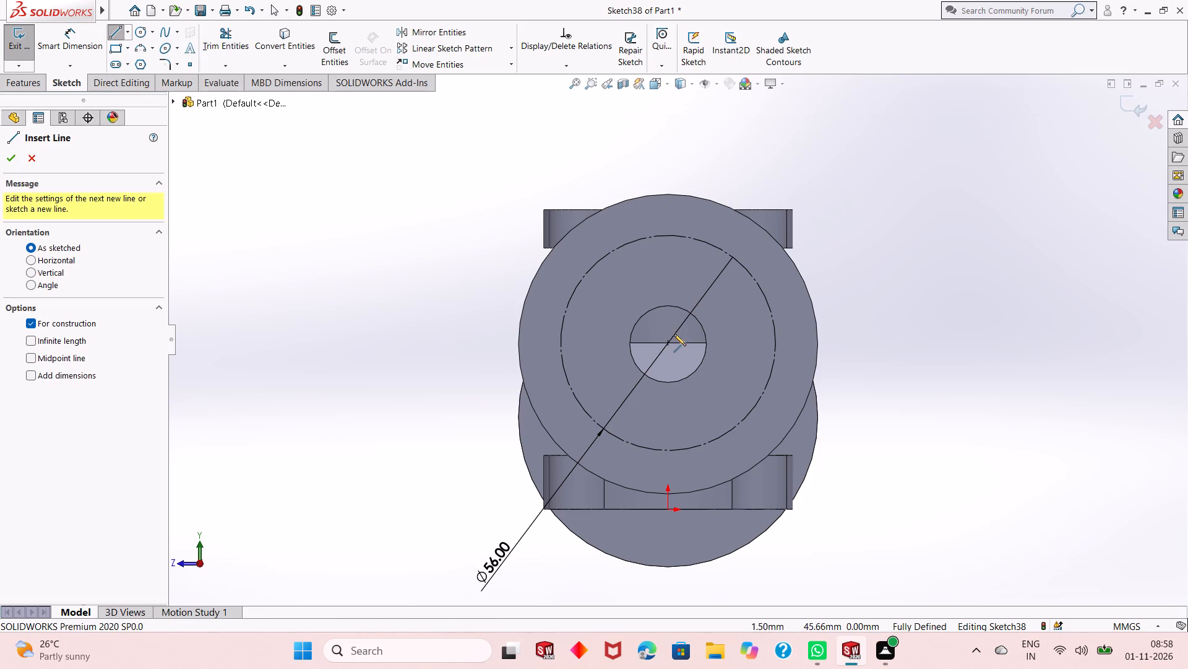
left_click(670, 344)
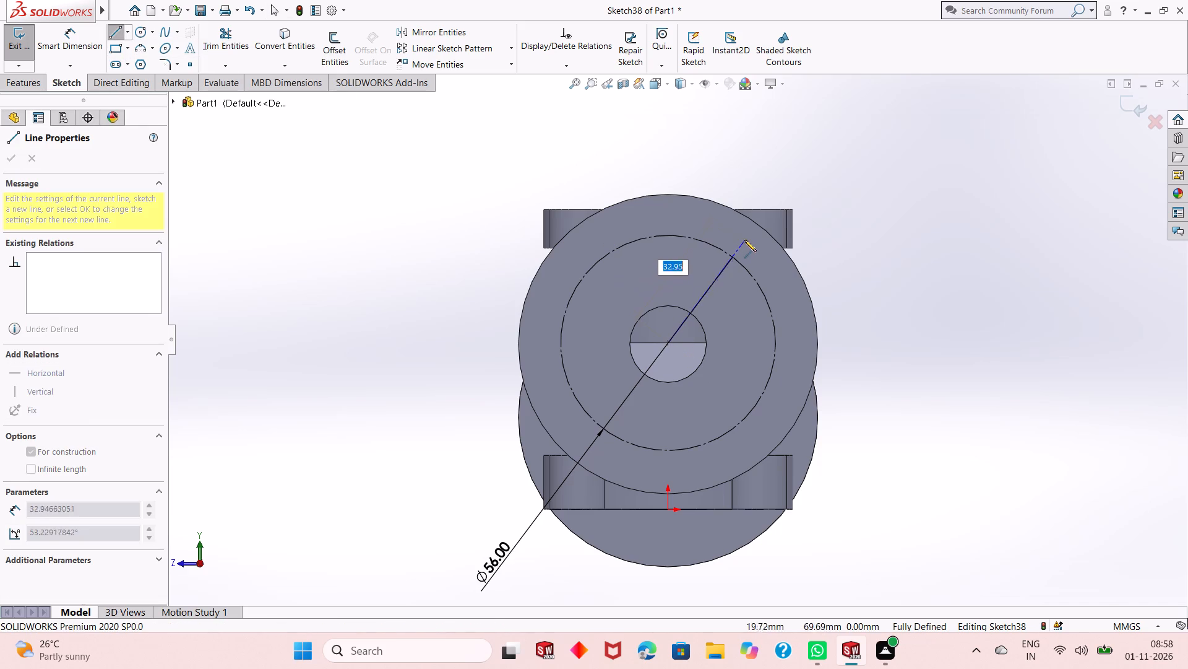
left_click(747, 237)
right_click(747, 237)
left_click(763, 248)
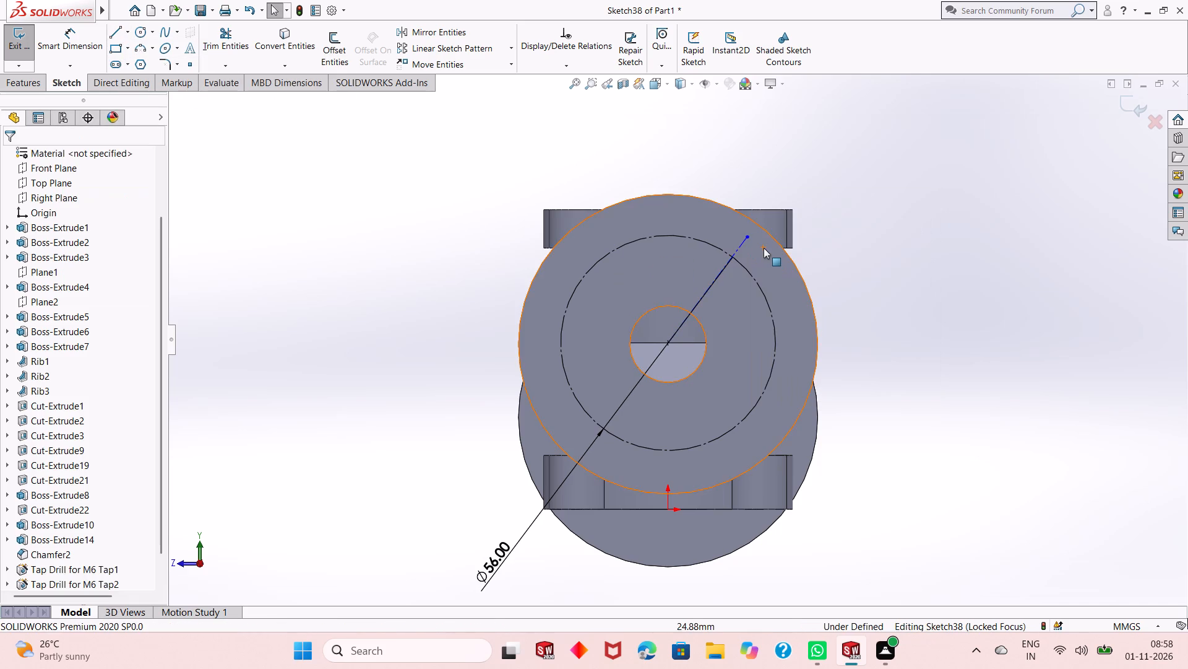
Dimension the angle between the centerline and the vertical through the bore centre as 45°.
left_click(54, 37)
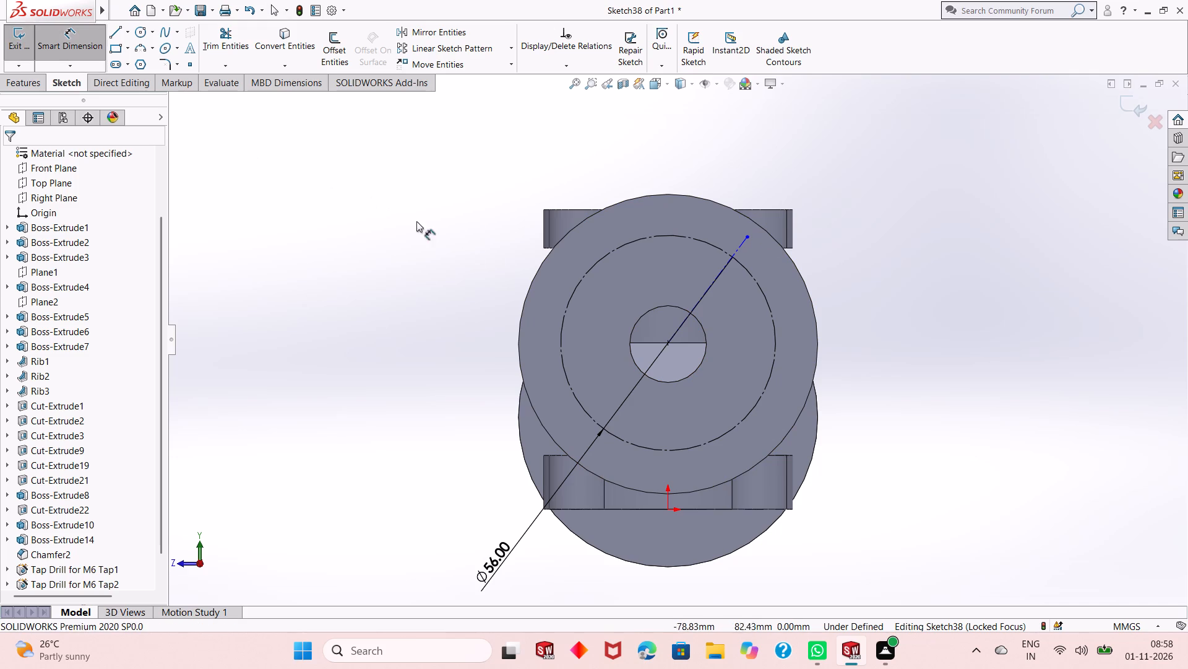
left_click(741, 242)
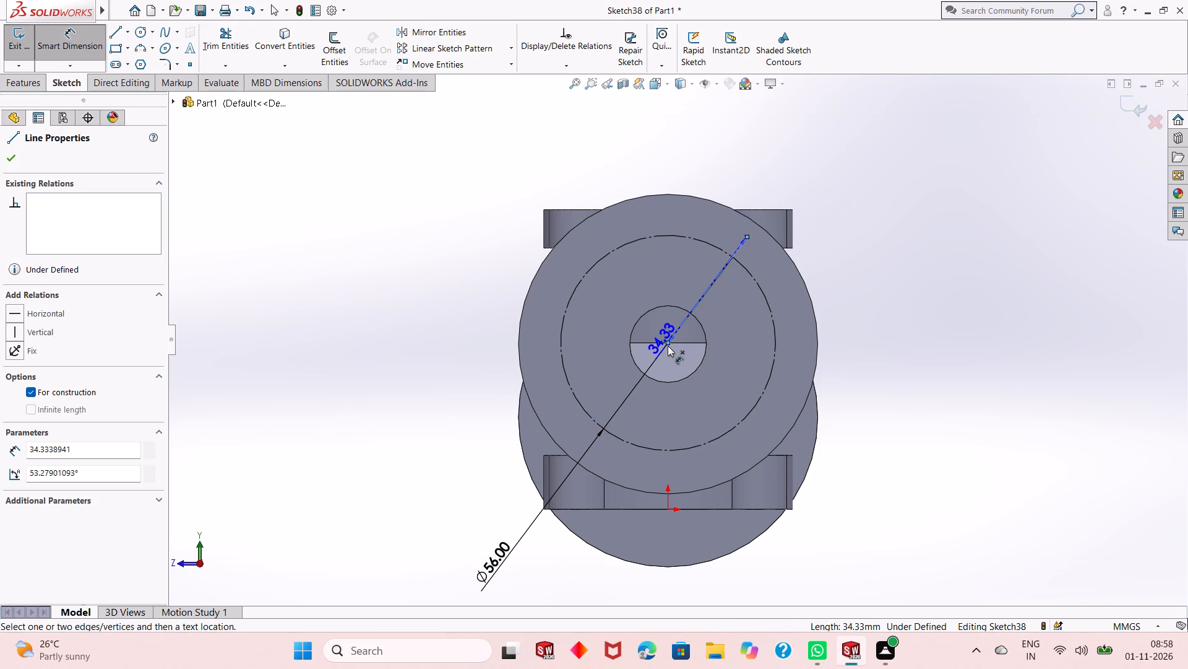
left_click(668, 346)
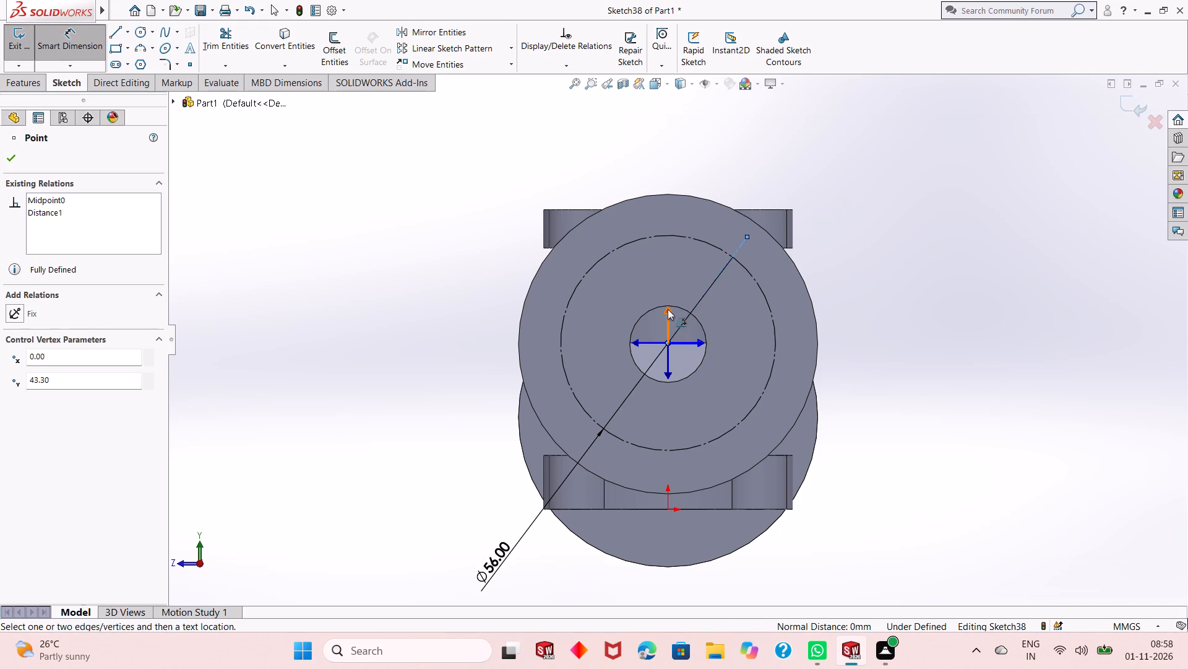
left_click(668, 309)
left_click(697, 276)
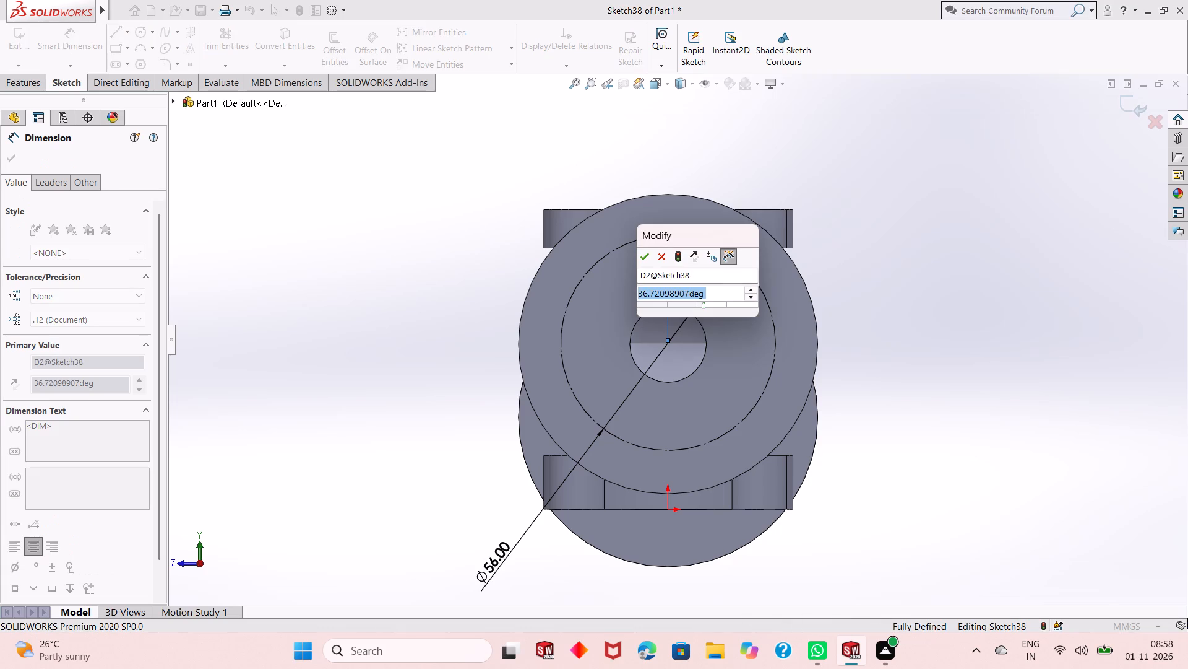
type("45")
key("Return")
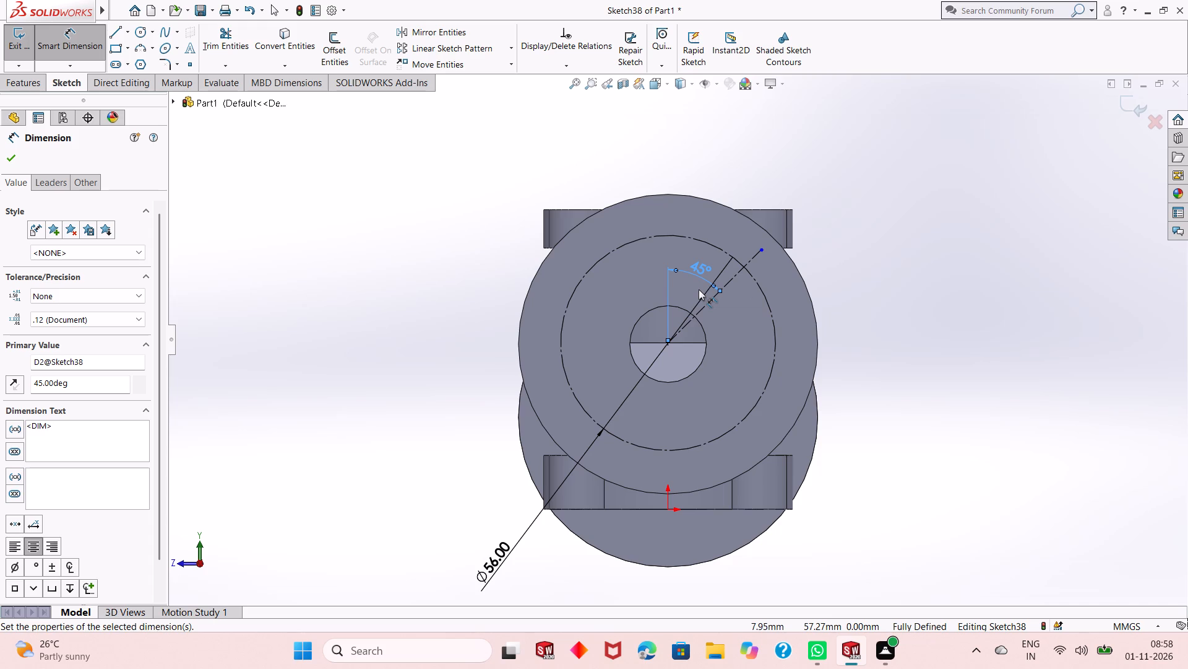
right_click(827, 236)
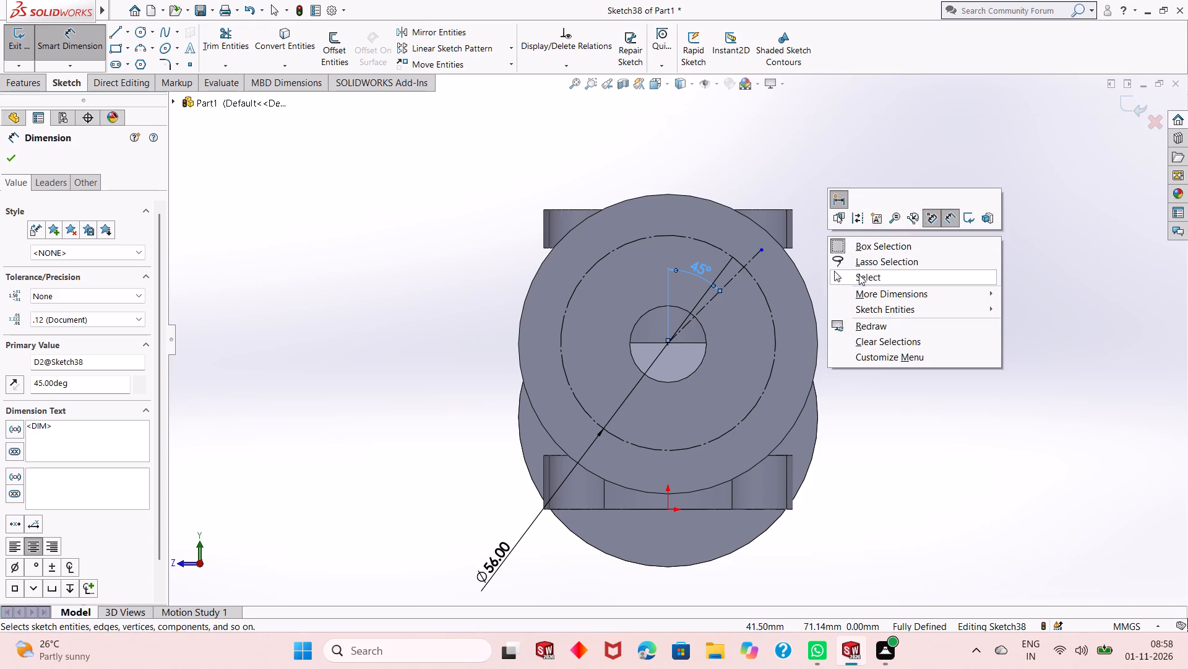
left_click(859, 274)
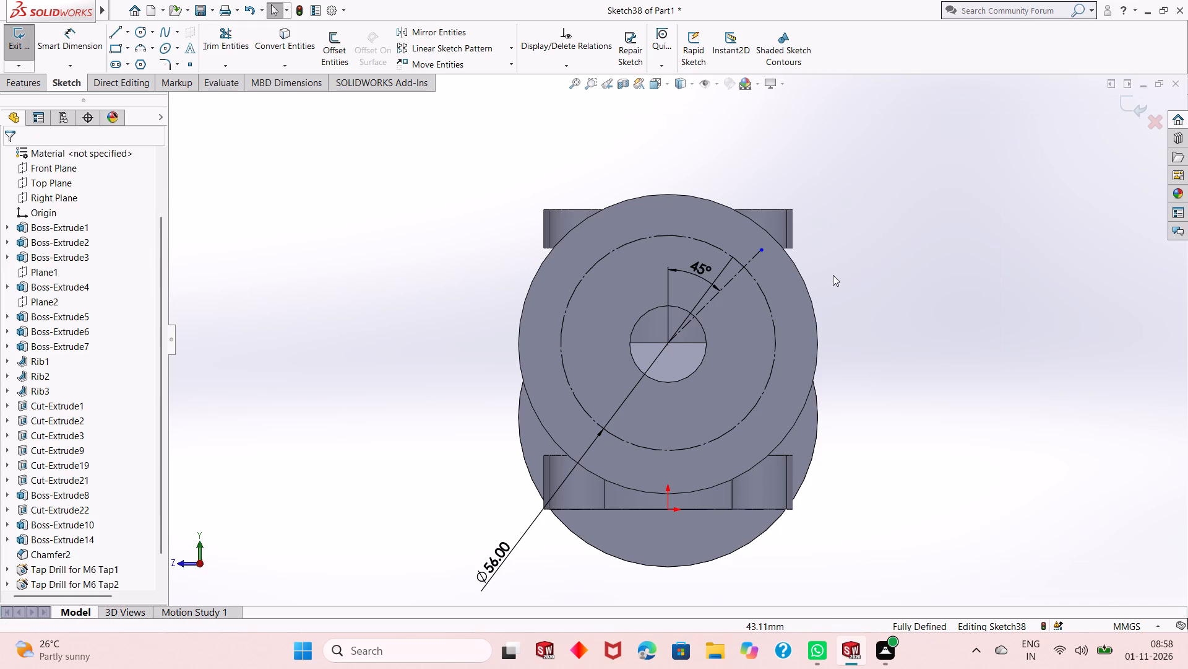
Sketch a circle of about 5 mm radius centred where the 45° centerline crosses the 56 mm construction circle.
left_click(142, 31)
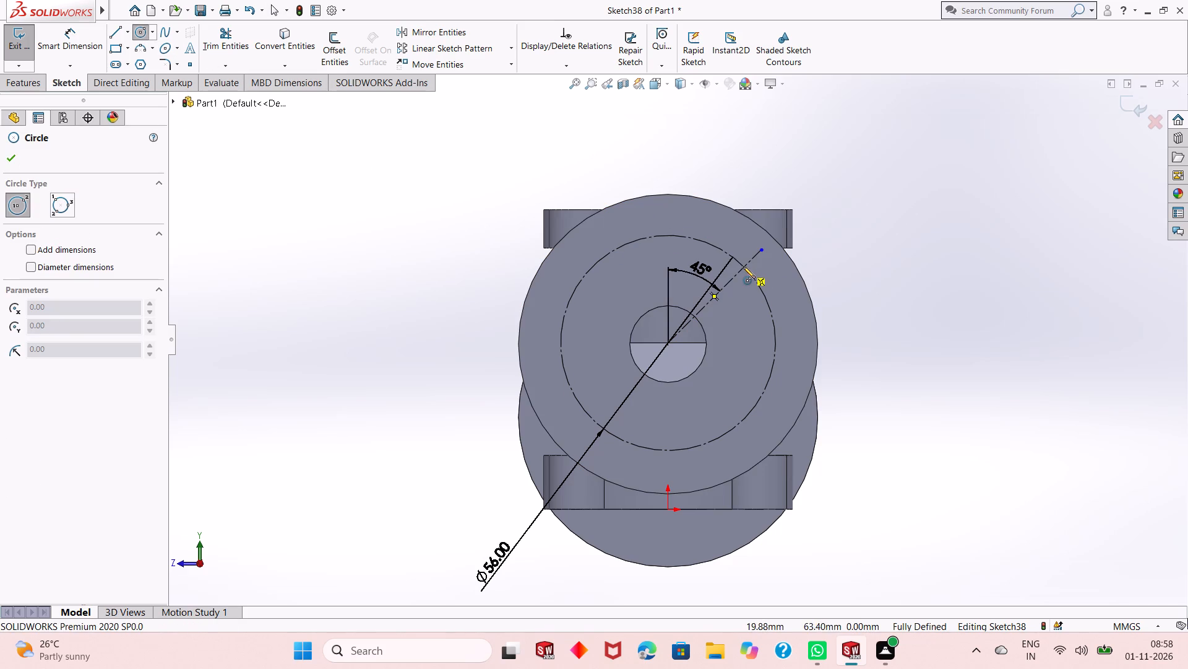
scroll(742, 265, "up", 2)
scroll(725, 292, "down", 5)
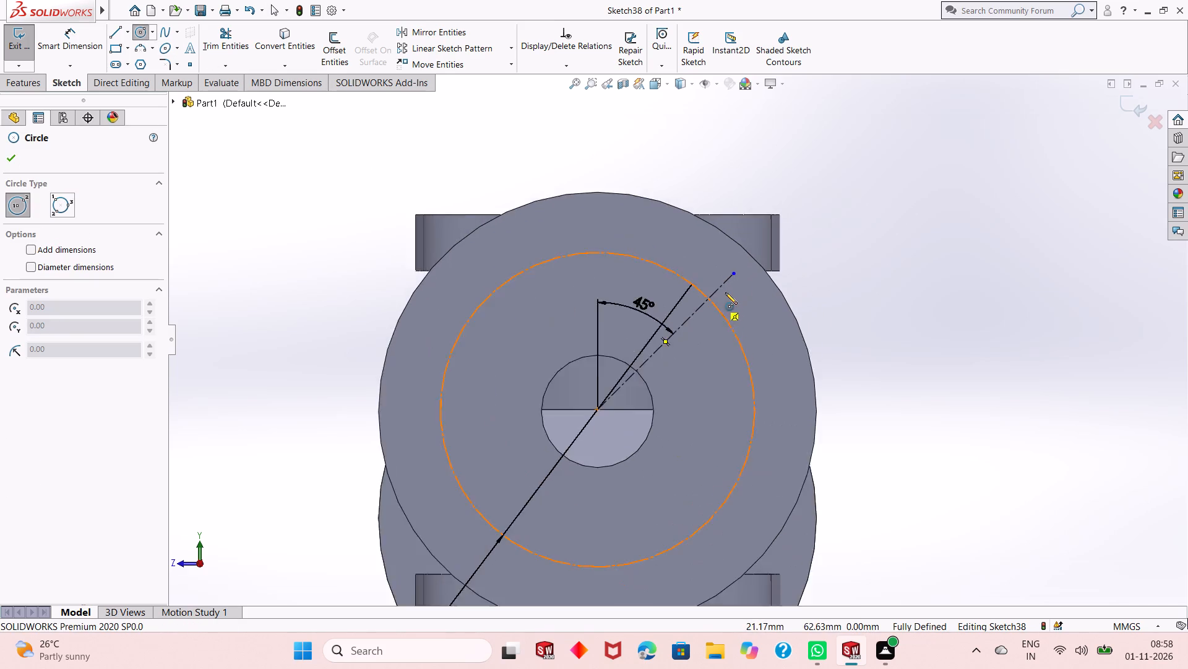
scroll(725, 292, "down", 3)
left_click(678, 317)
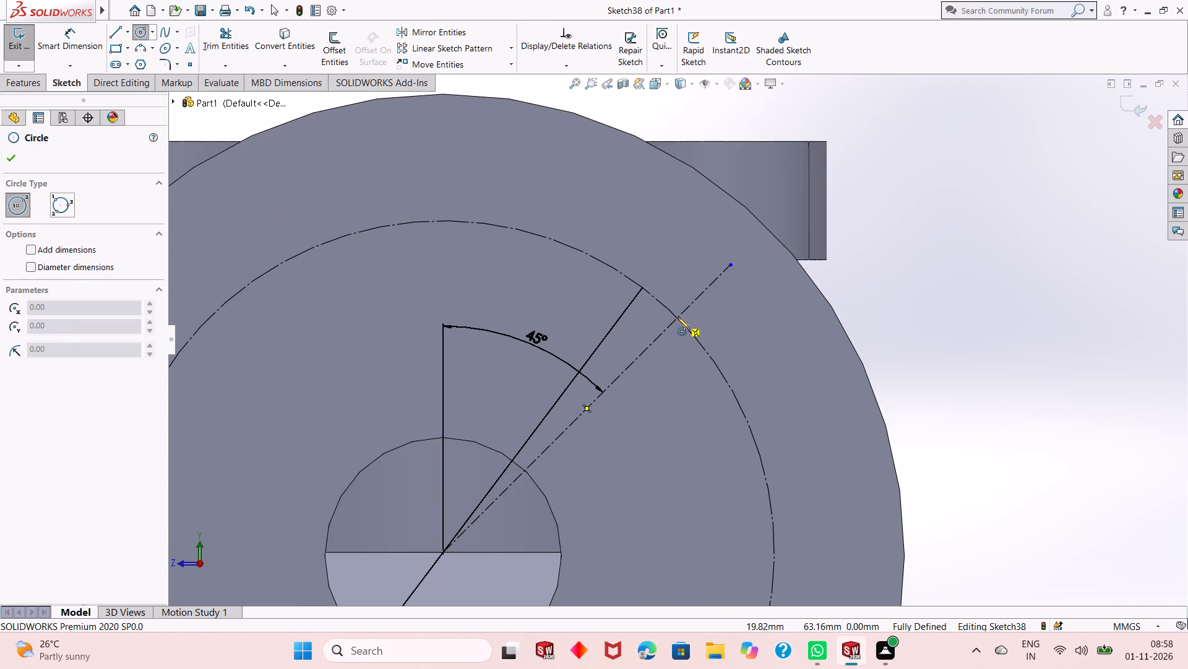
left_click(671, 258)
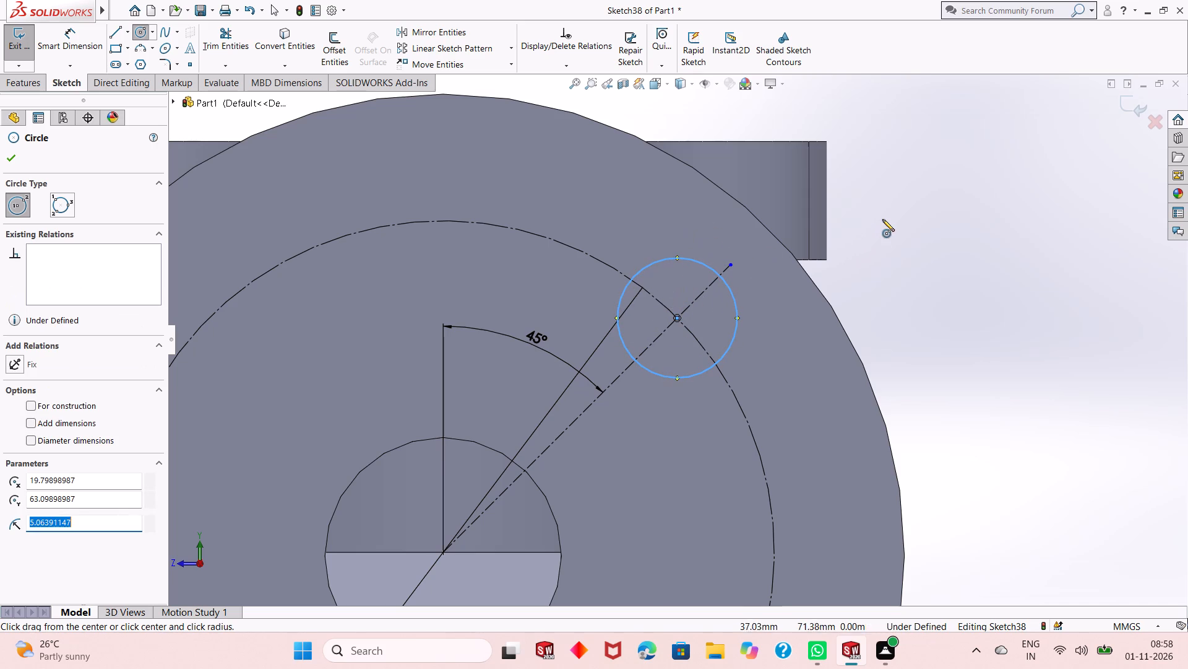
right_click(885, 219)
left_click(906, 226)
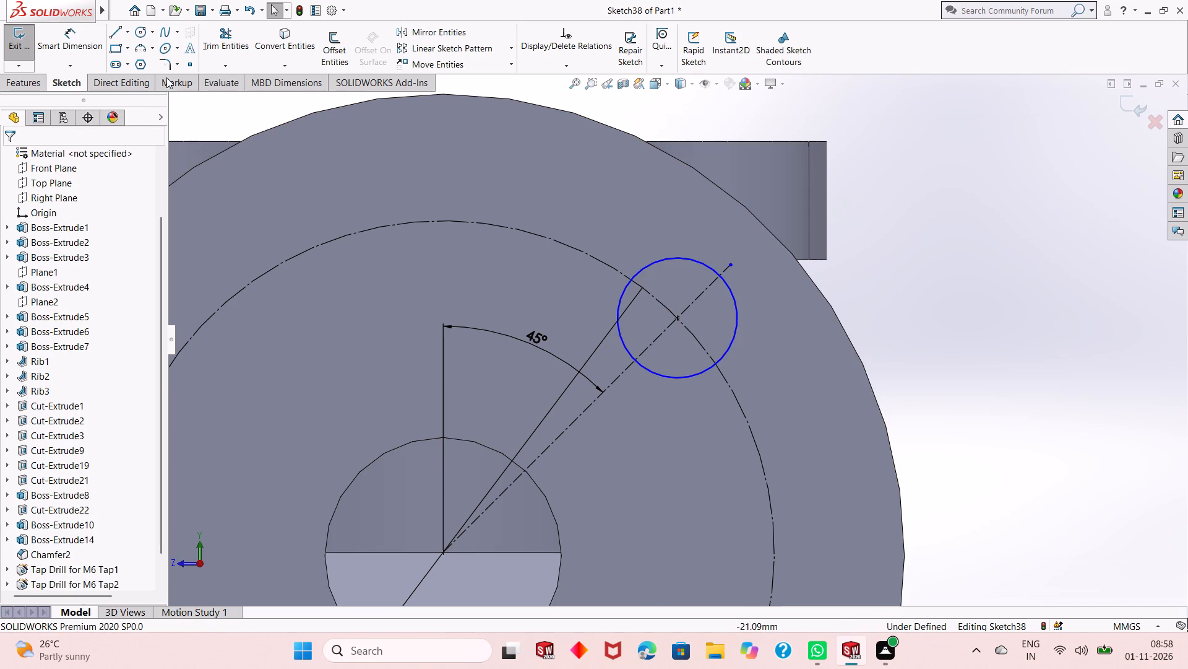
Dimension the small circle on the construction circle with a diameter of 9 mm.
left_click(92, 45)
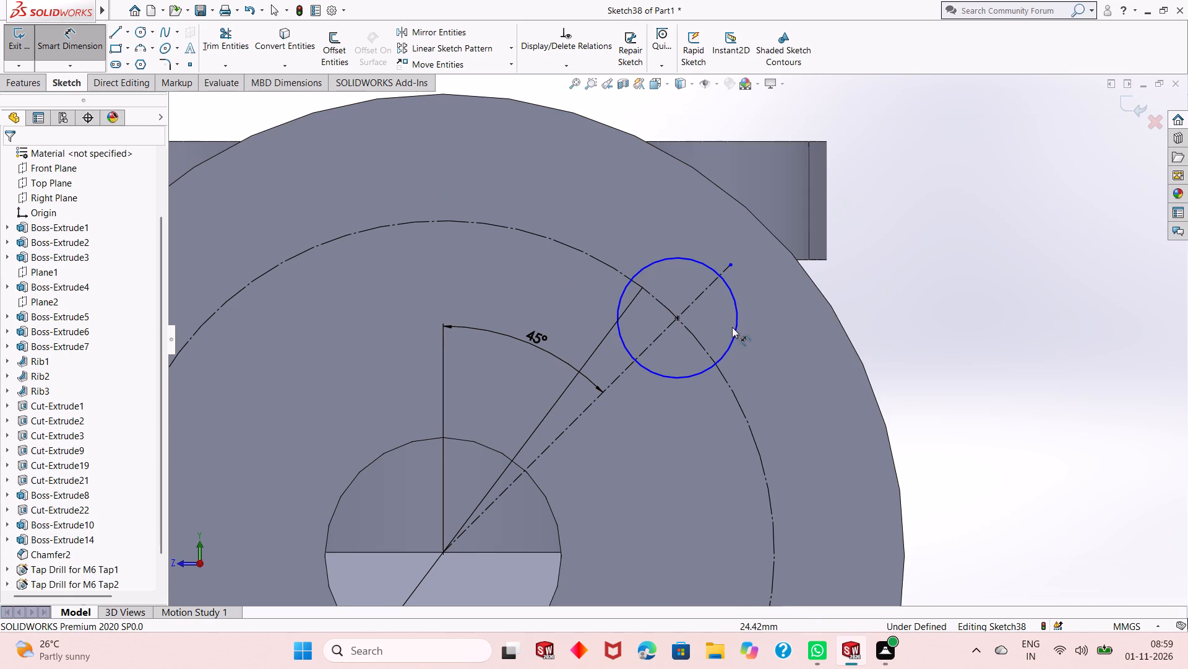
left_click(734, 326)
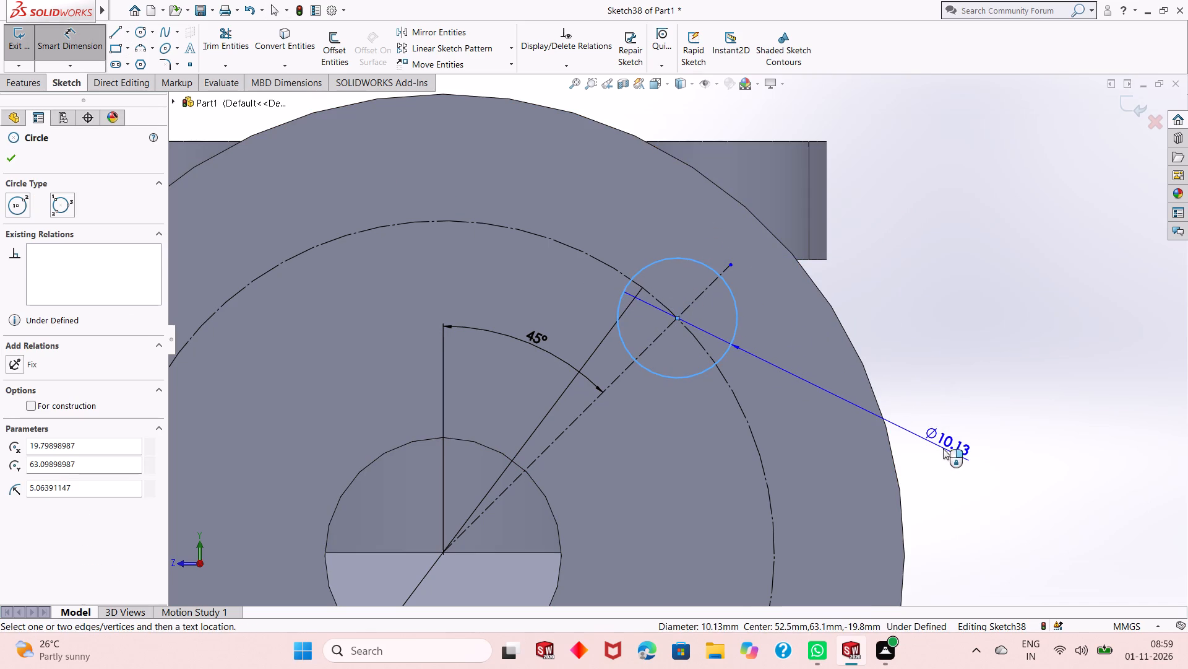
left_click(943, 448)
right_click(943, 448)
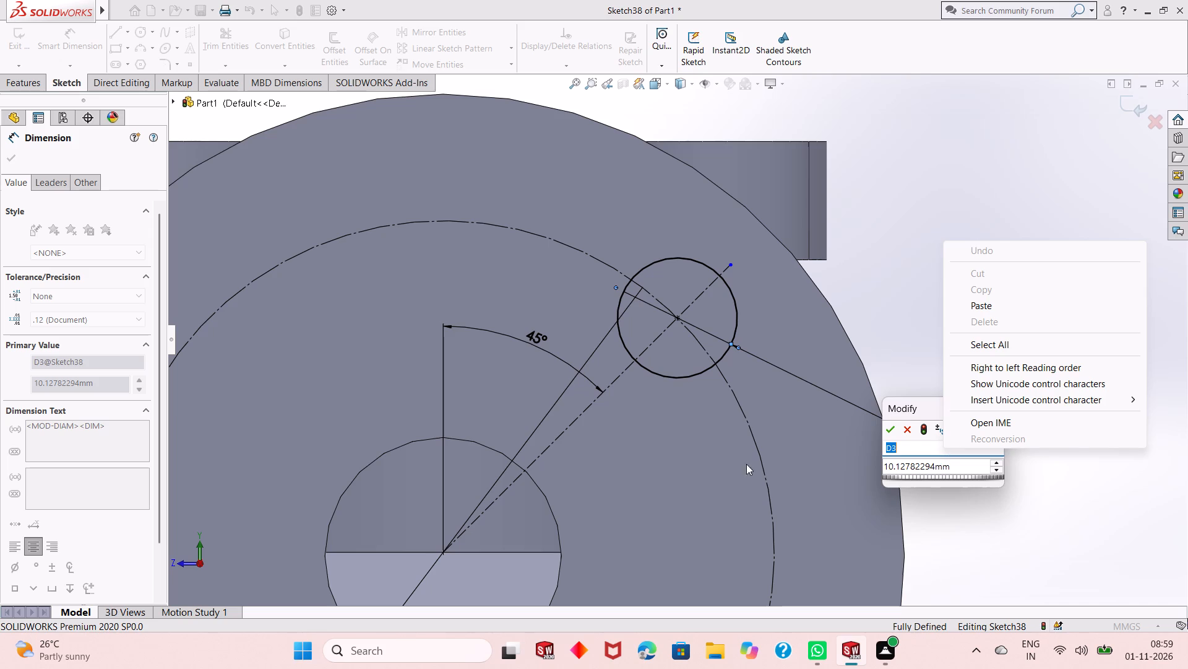
left_click(945, 469)
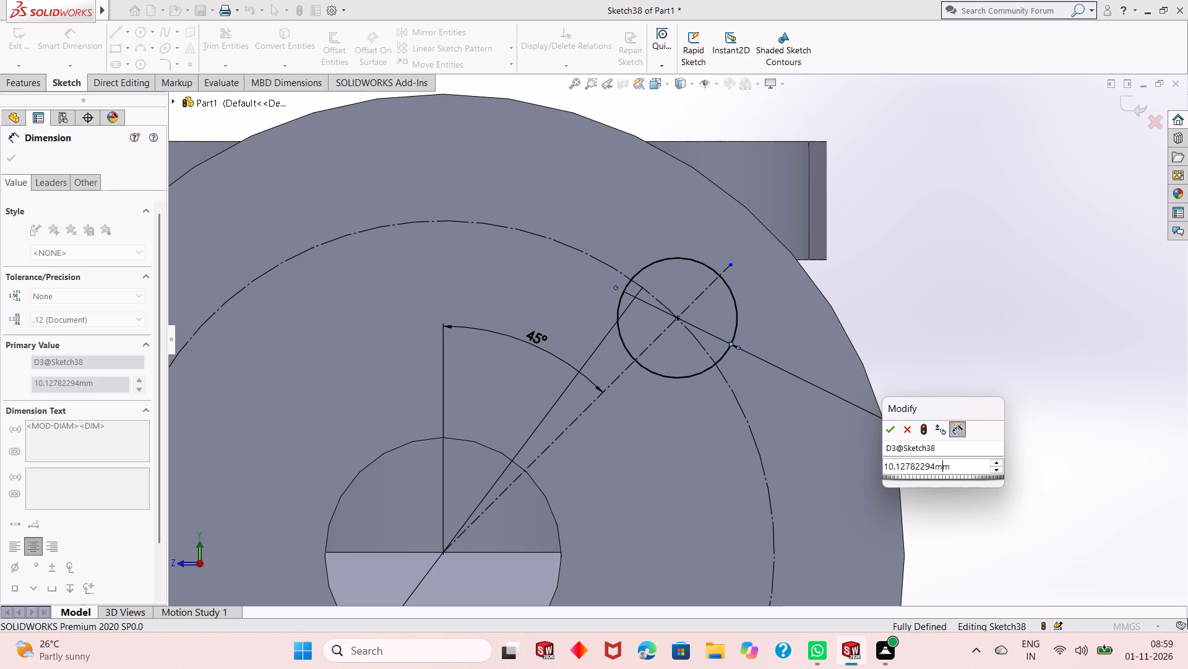
double_click(952, 468)
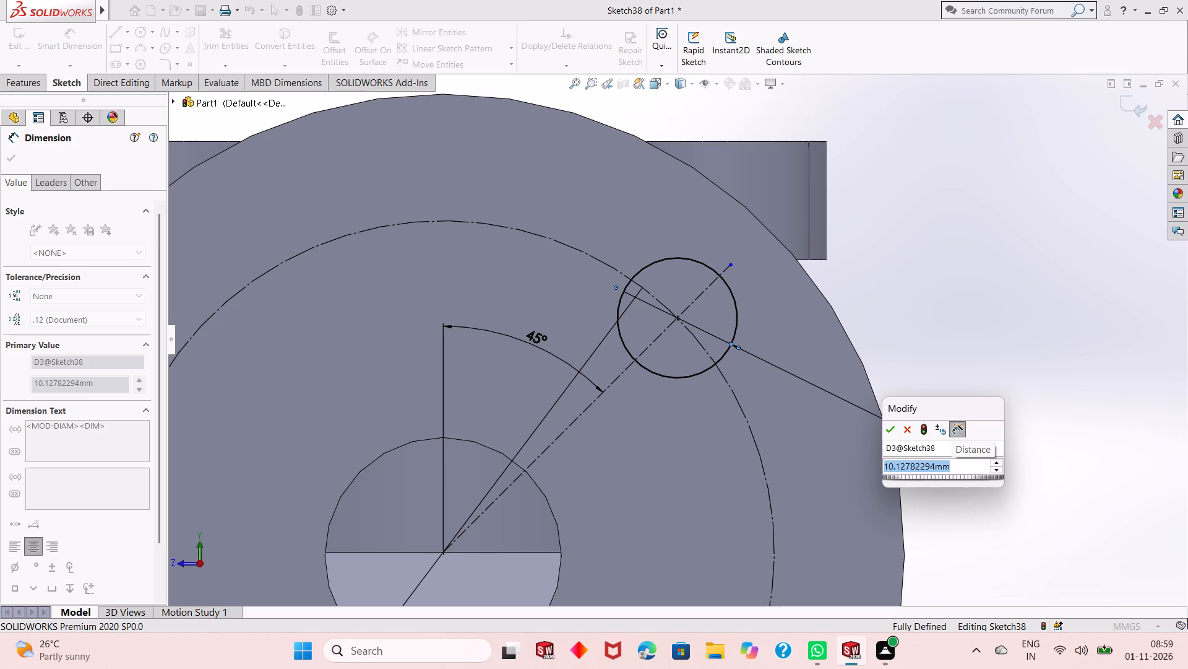
key("9")
key("Return")
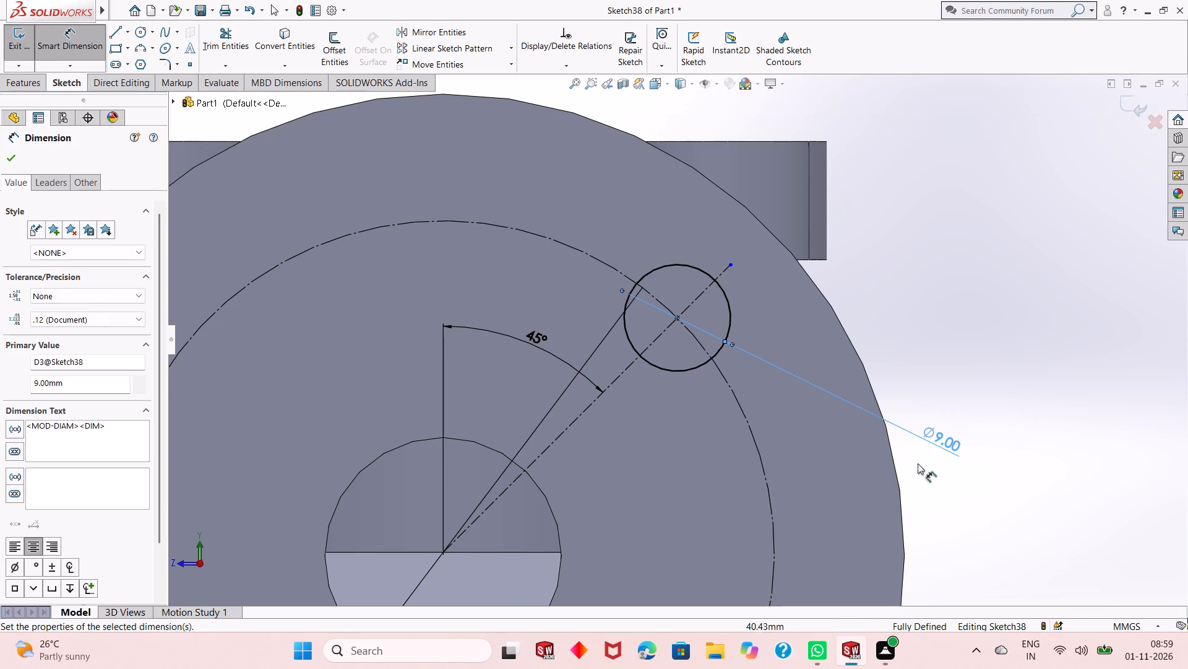
scroll(643, 453, "up", 5)
scroll(546, 443, "up", 1)
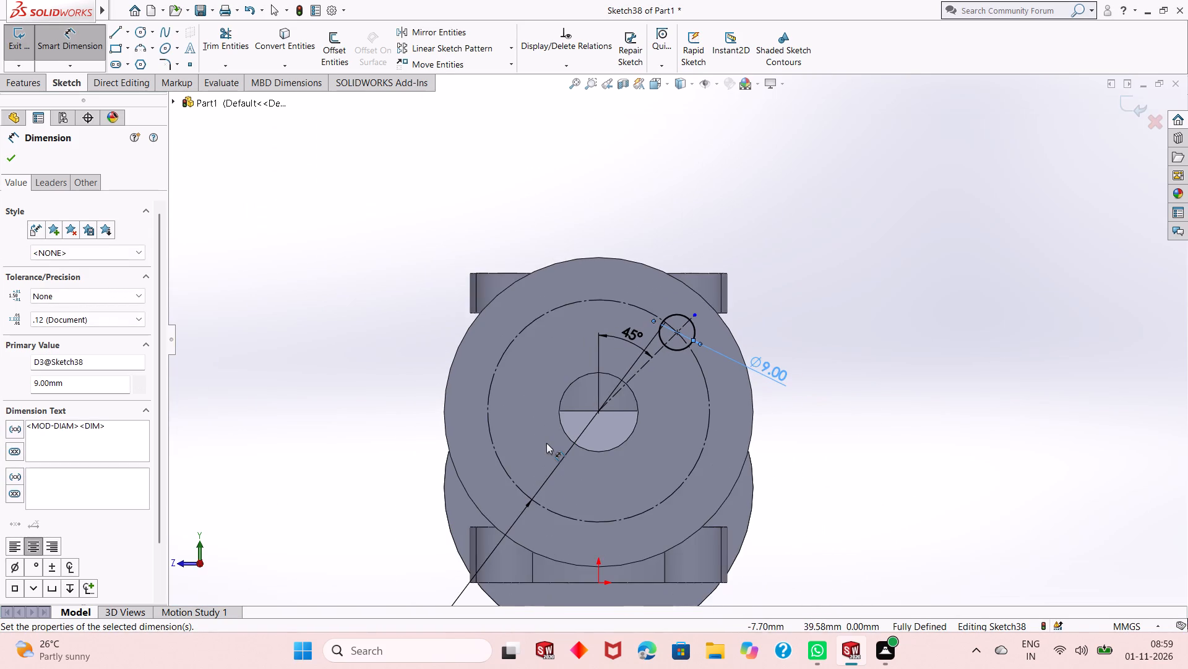
scroll(551, 442, "down", 2)
scroll(647, 377, "down", 2)
scroll(647, 377, "up", 1)
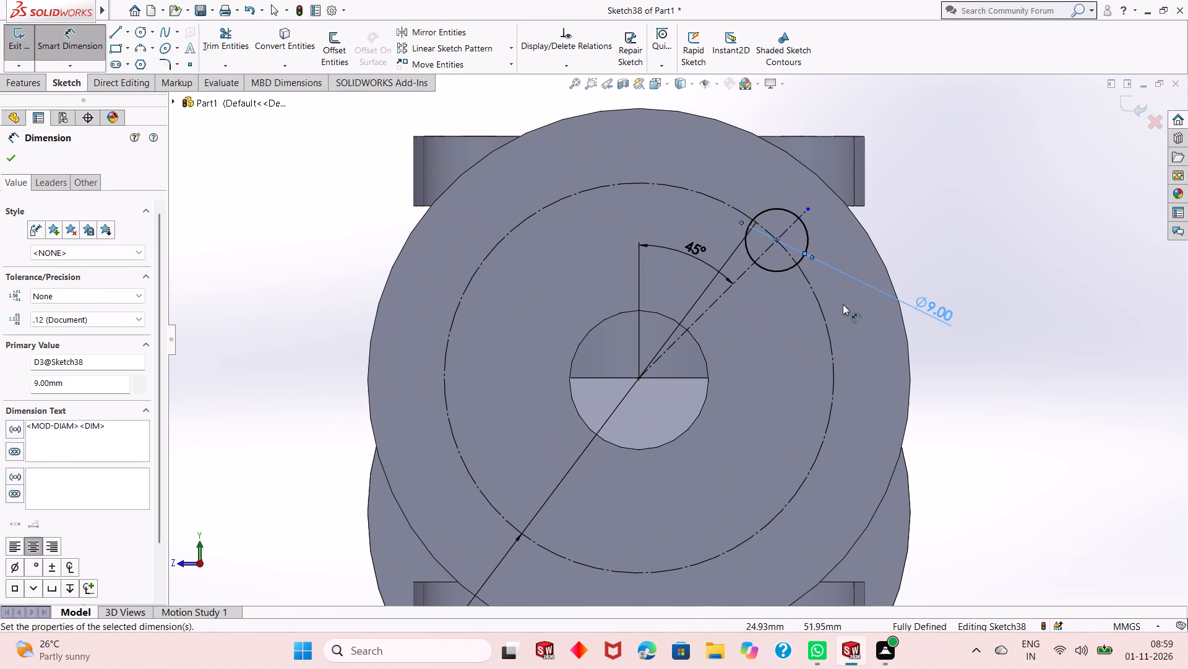
right_click(970, 238)
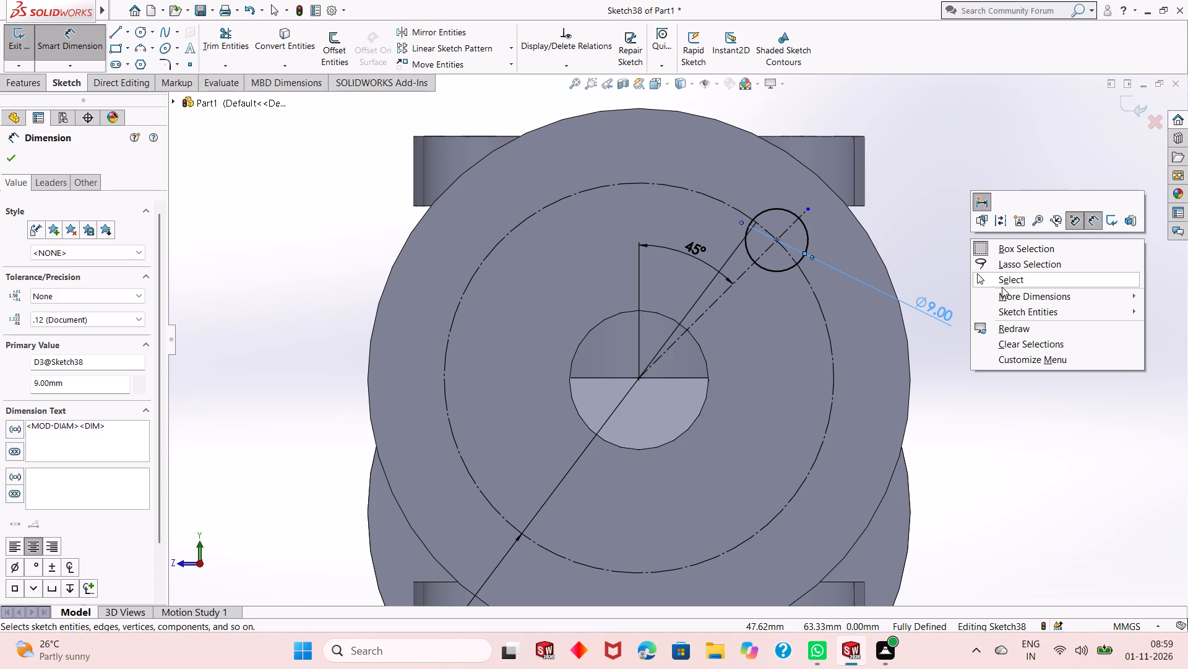
left_click(1005, 281)
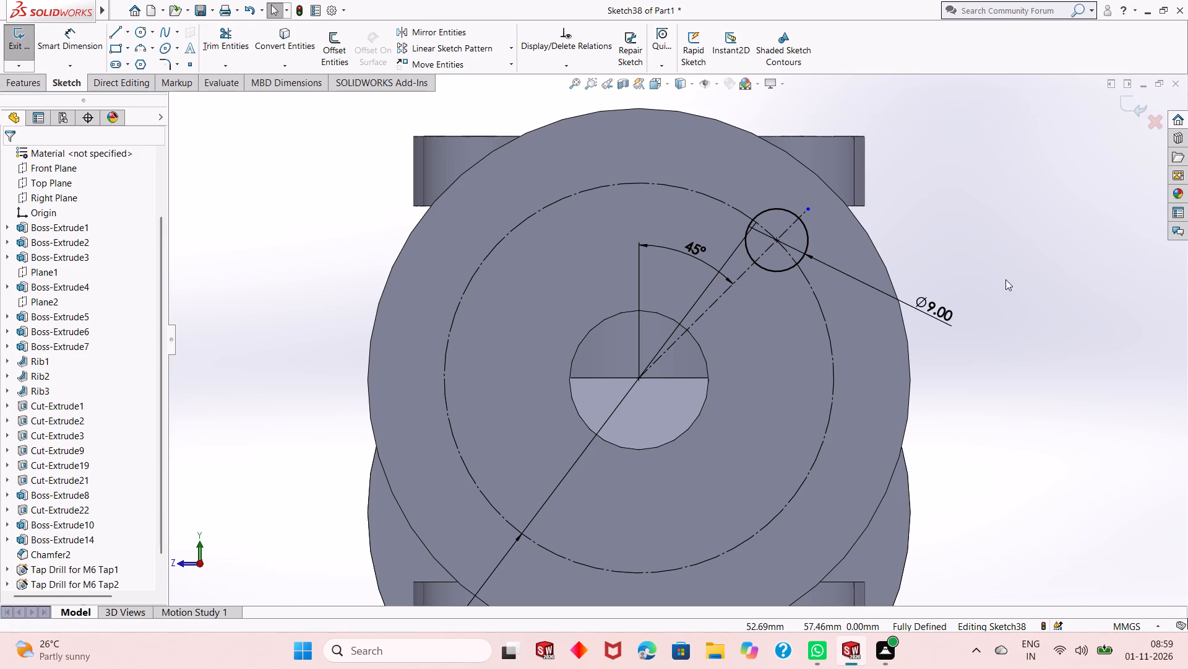
Circular-pattern the 9 mm circle about the bore centre with 4 equally spaced instances over 360°.
left_click(788, 270)
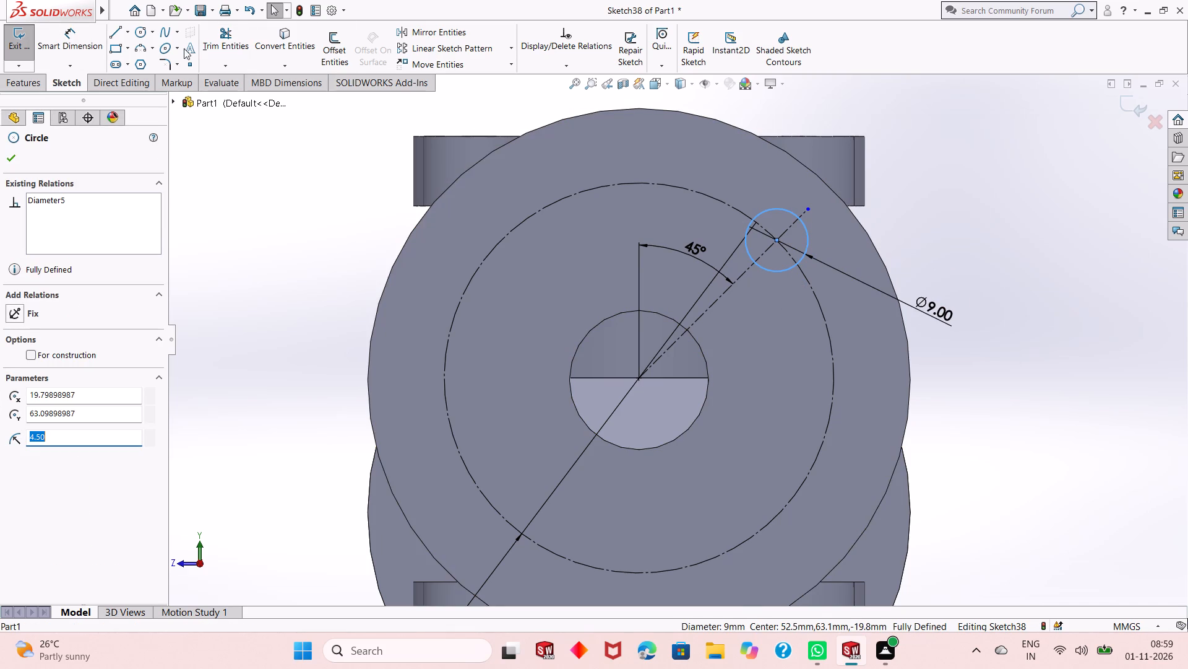
left_click(514, 51)
left_click(502, 80)
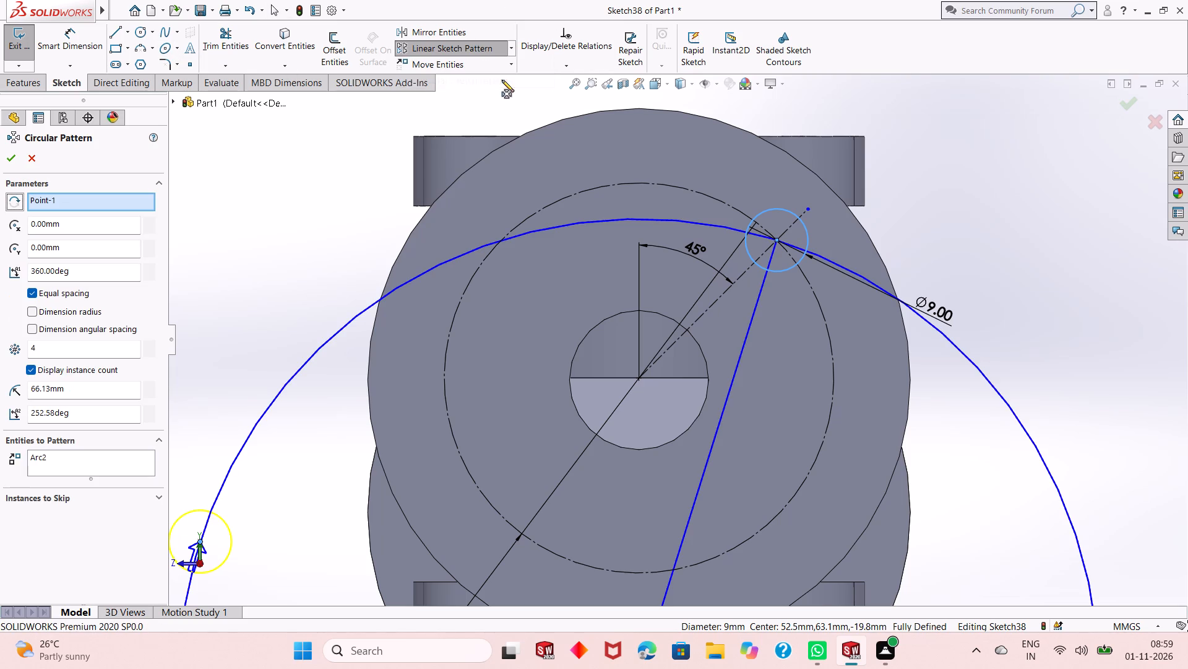
right_click(72, 203)
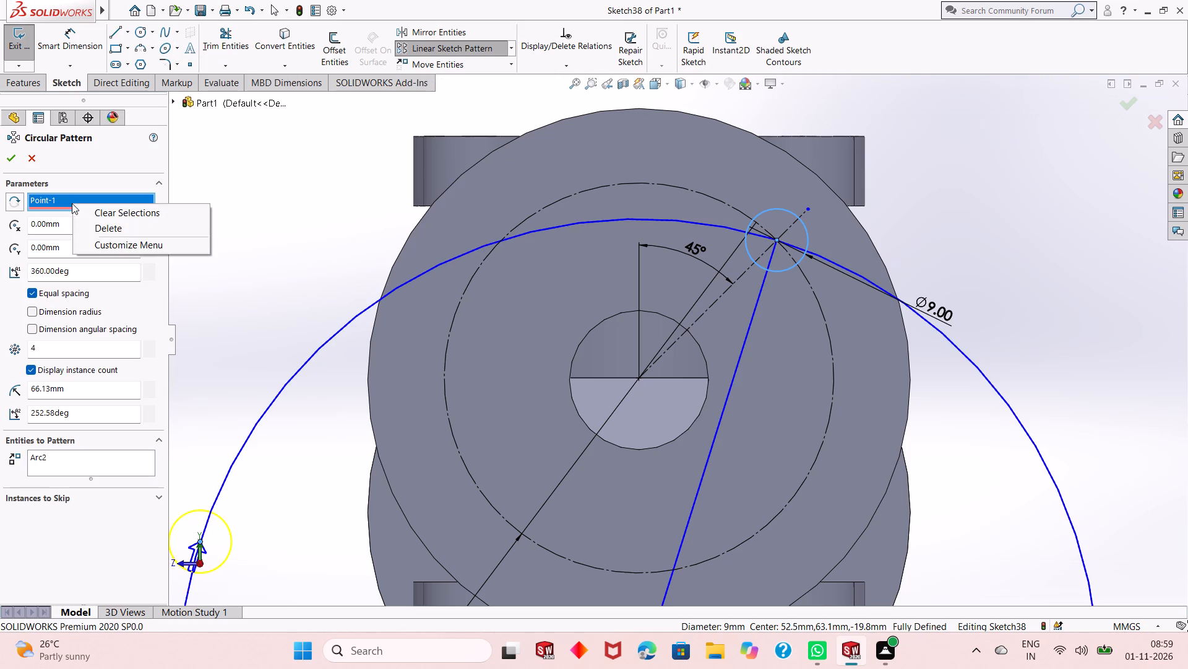
left_click(82, 226)
scroll(412, 331, "up", 2)
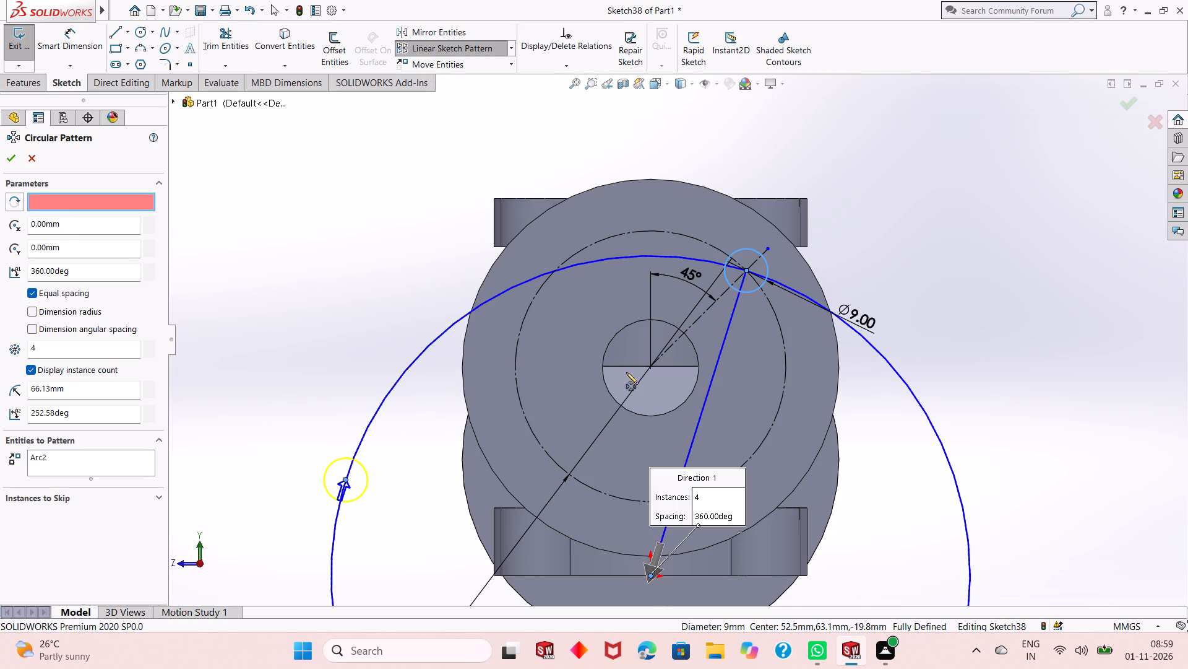
left_click(652, 369)
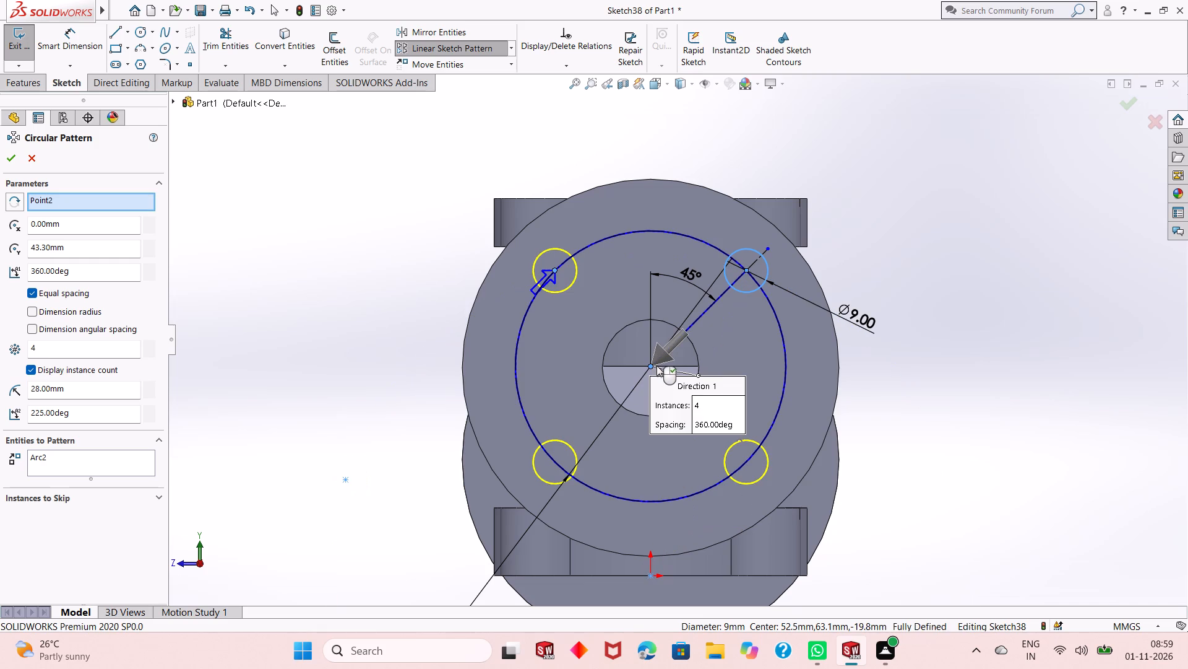
scroll(751, 348, "down", 1)
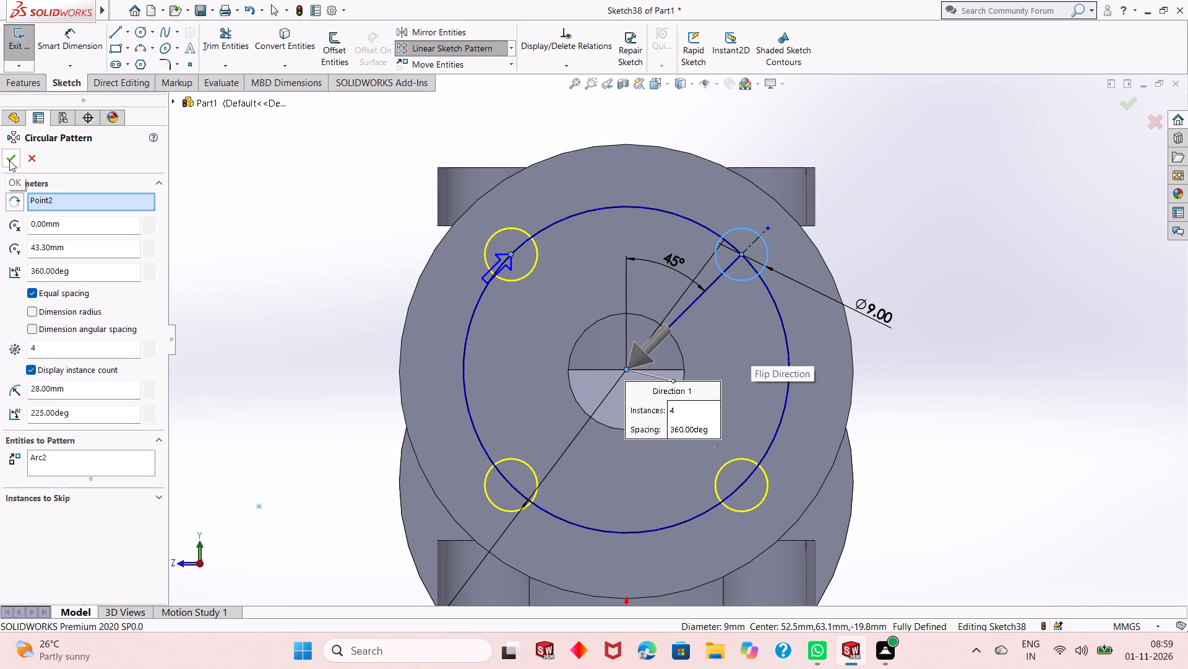
left_click(9, 160)
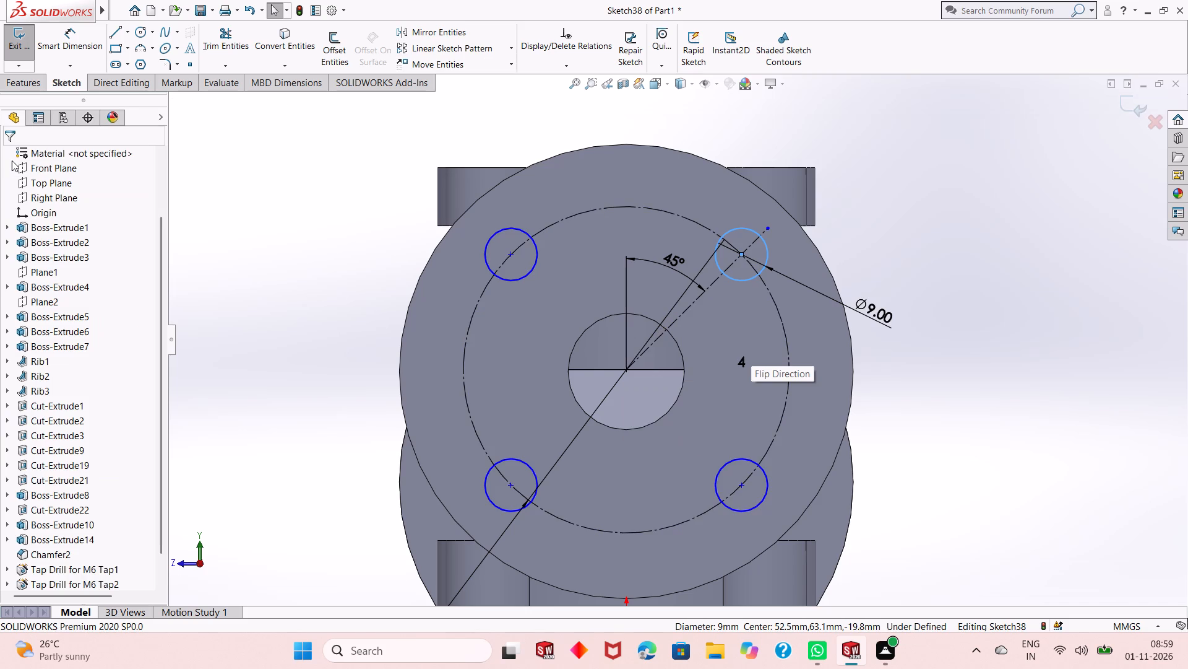
left_click(278, 237)
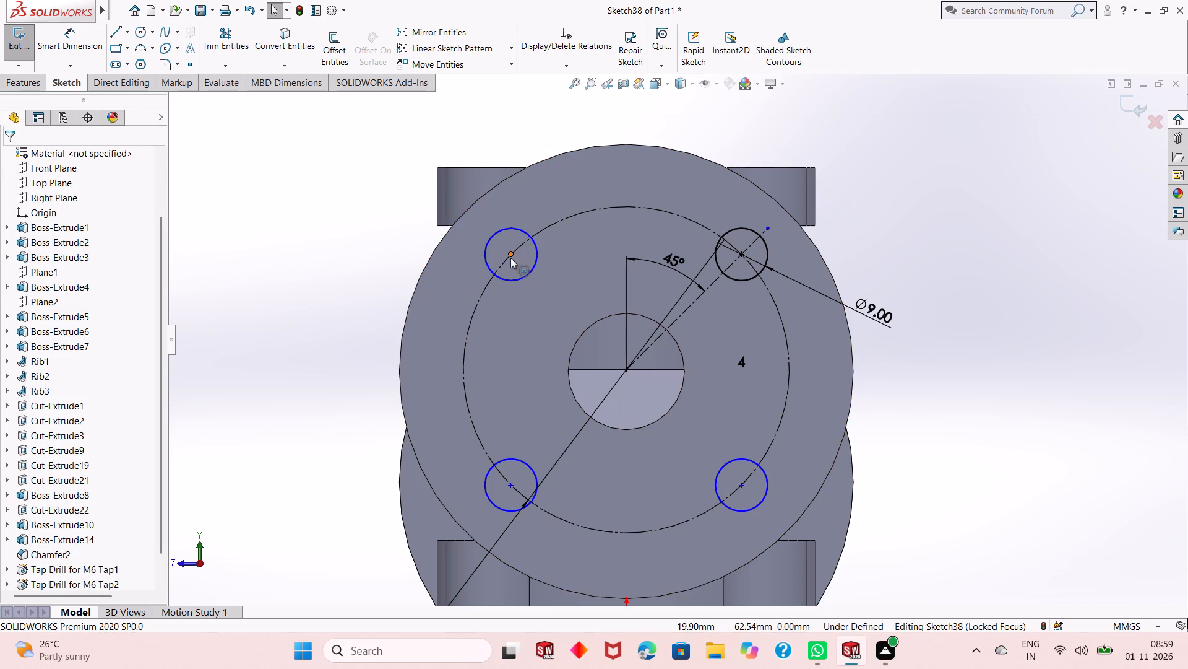
Make the centres of the upper-left and lower-left patterned circles coincident with the 56 mm construction circle.
left_click(510, 258)
left_click(536, 235, "ctrl")
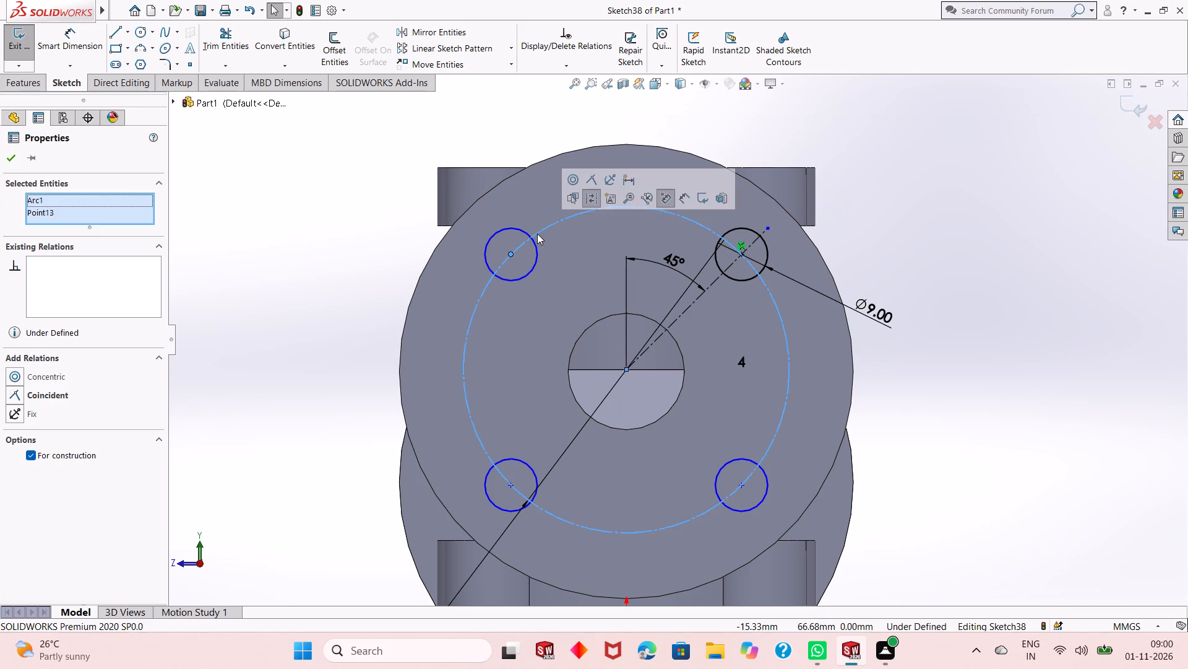
left_click(597, 178)
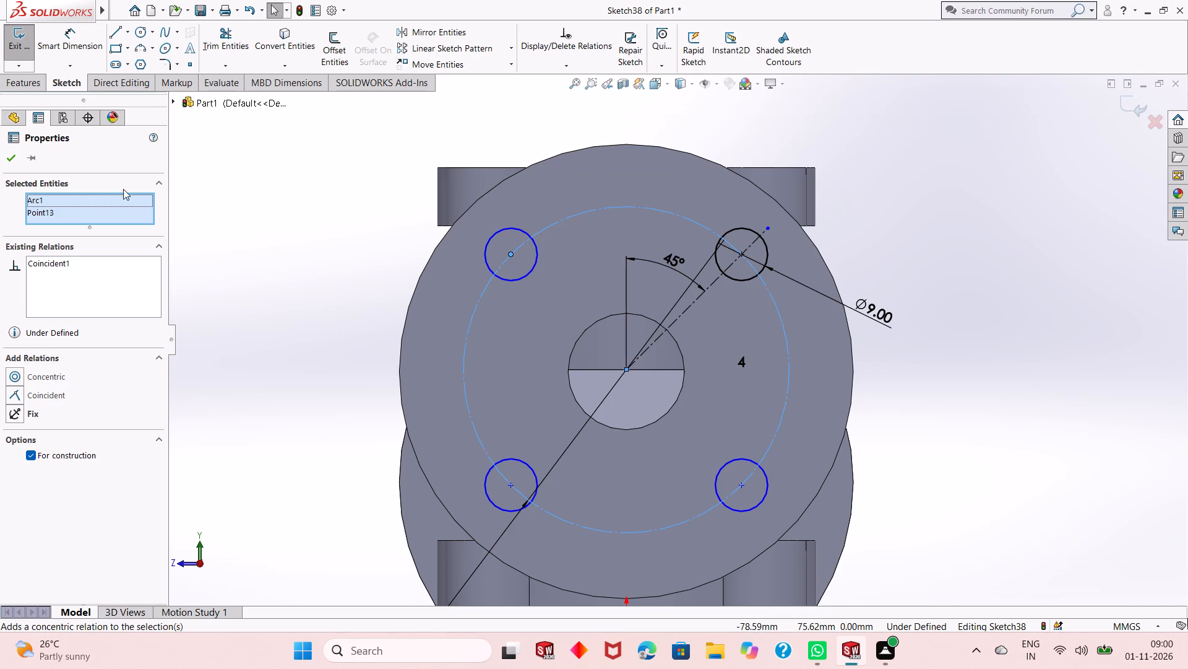
left_click(11, 161)
left_click(513, 484)
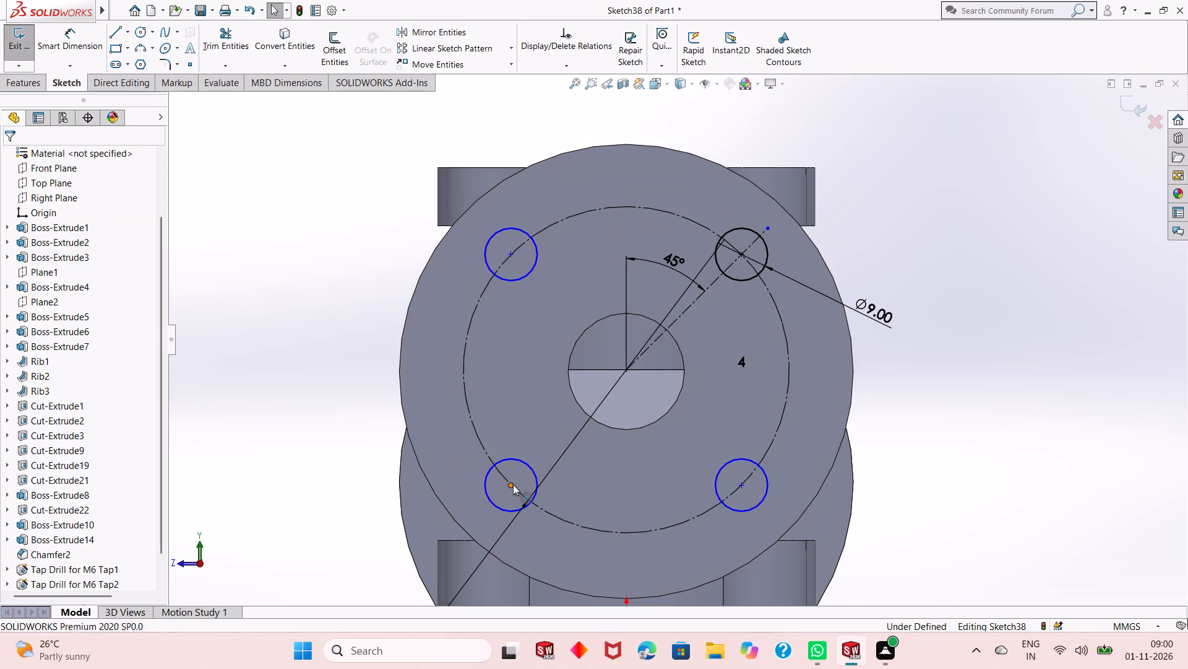
left_click(480, 438, "ctrl")
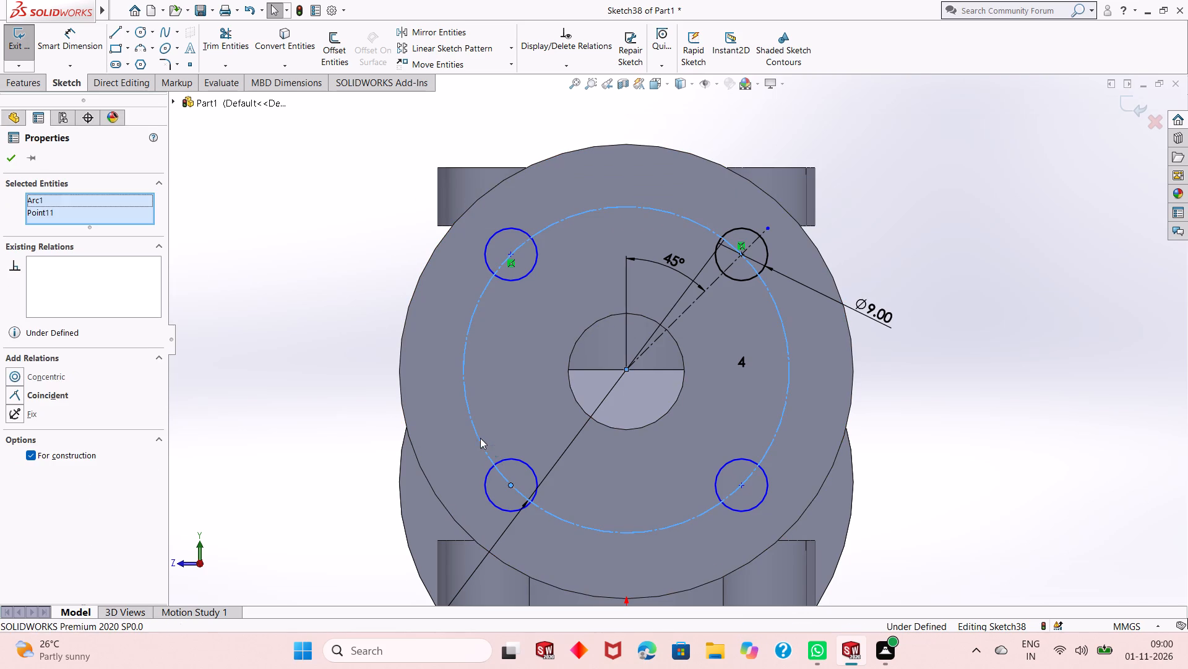
left_click(536, 380)
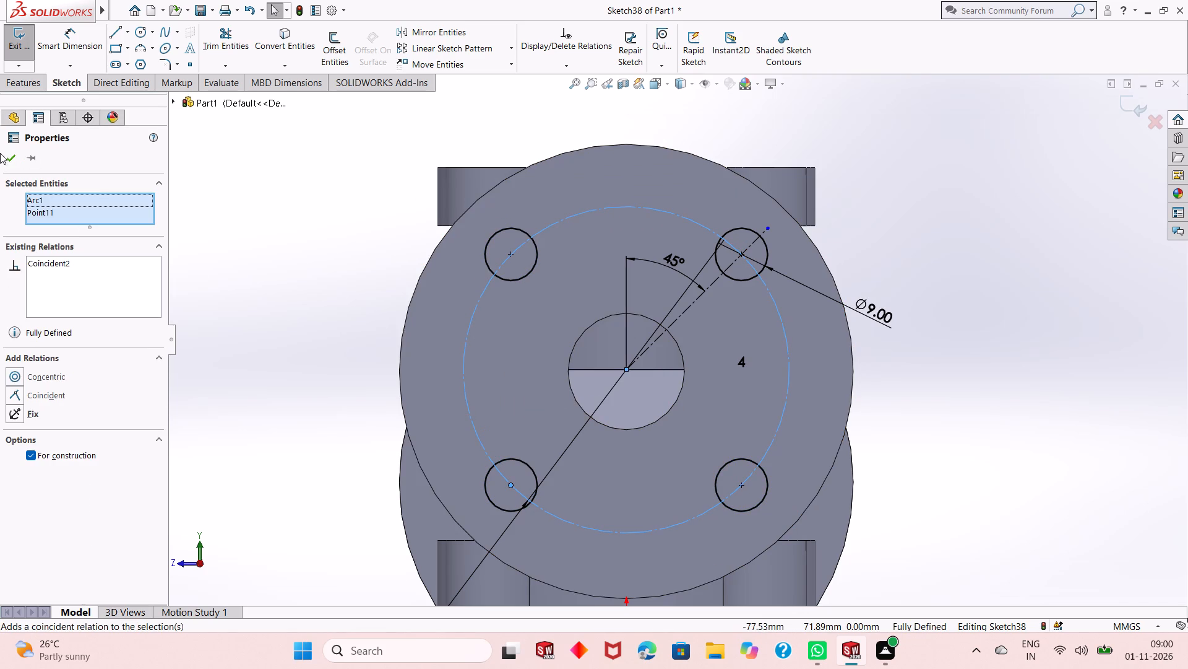
Cut-extrude the four 9 mm circles blind to a depth of 20 mm through the side flange.
left_click(6, 157)
scroll(601, 367, "up", 1)
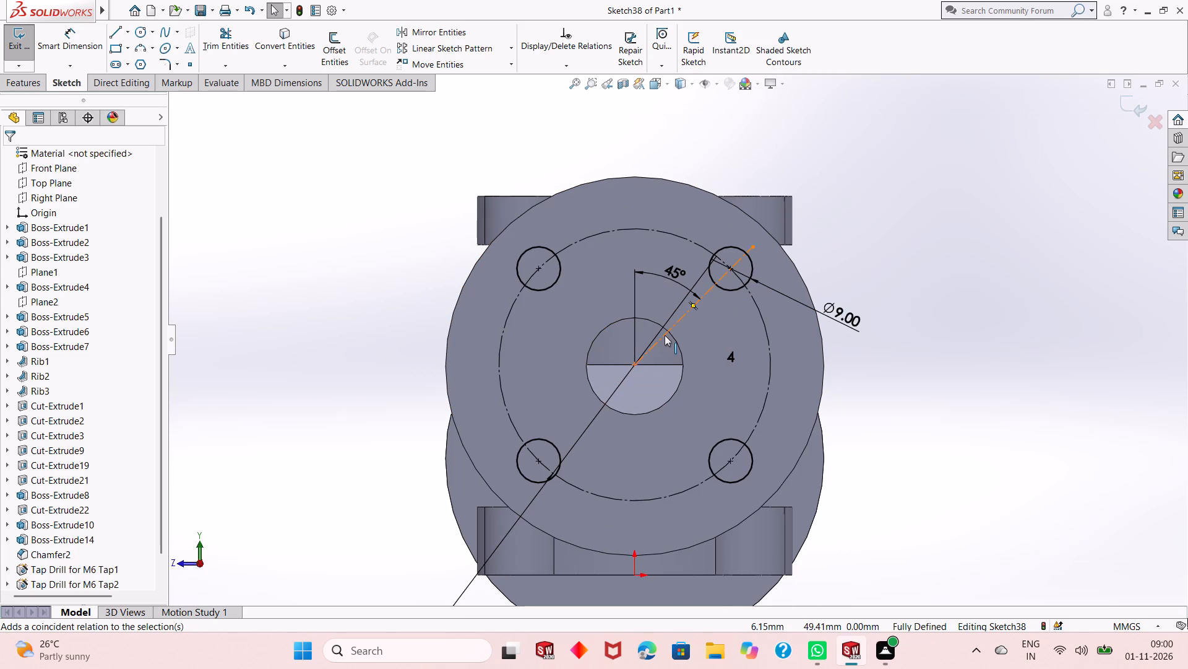
scroll(665, 335, "down", 1)
scroll(639, 385, "up", 1)
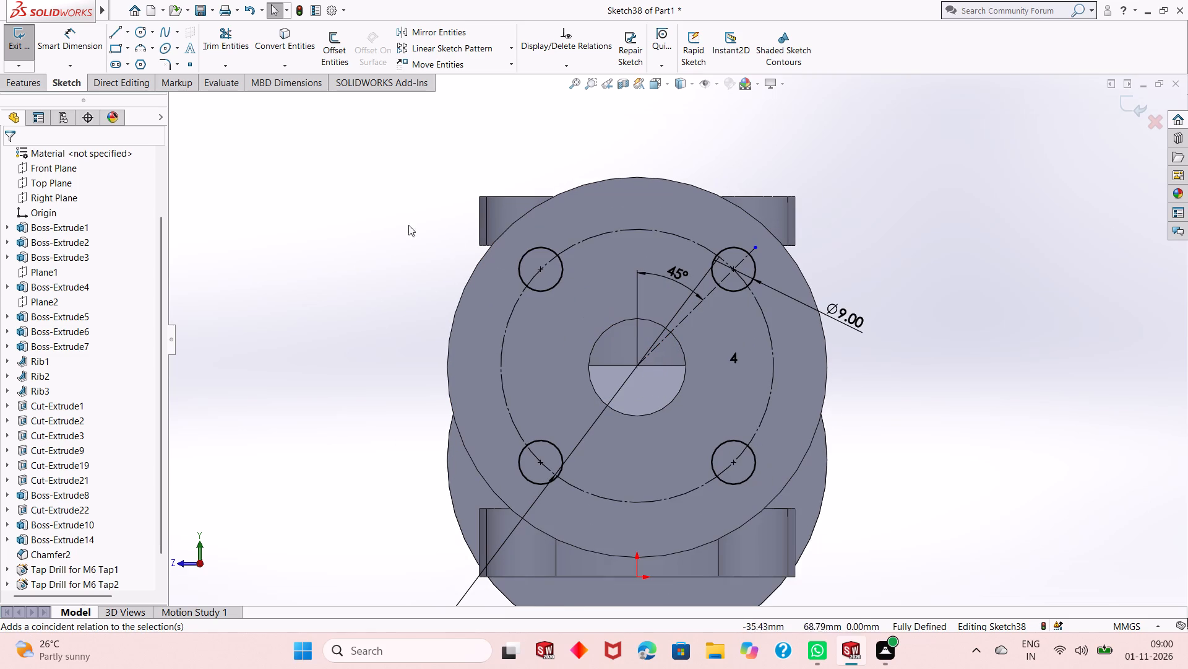
left_click(37, 90)
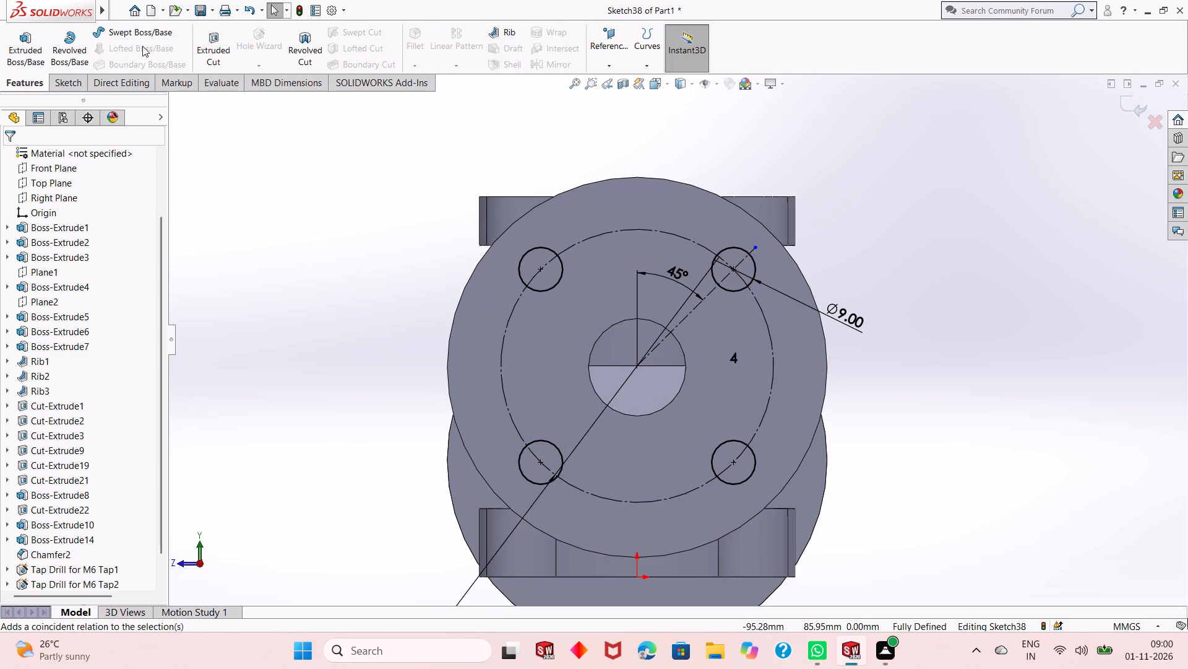
left_click(205, 46)
middle_click_drag(696, 358, 617, 387)
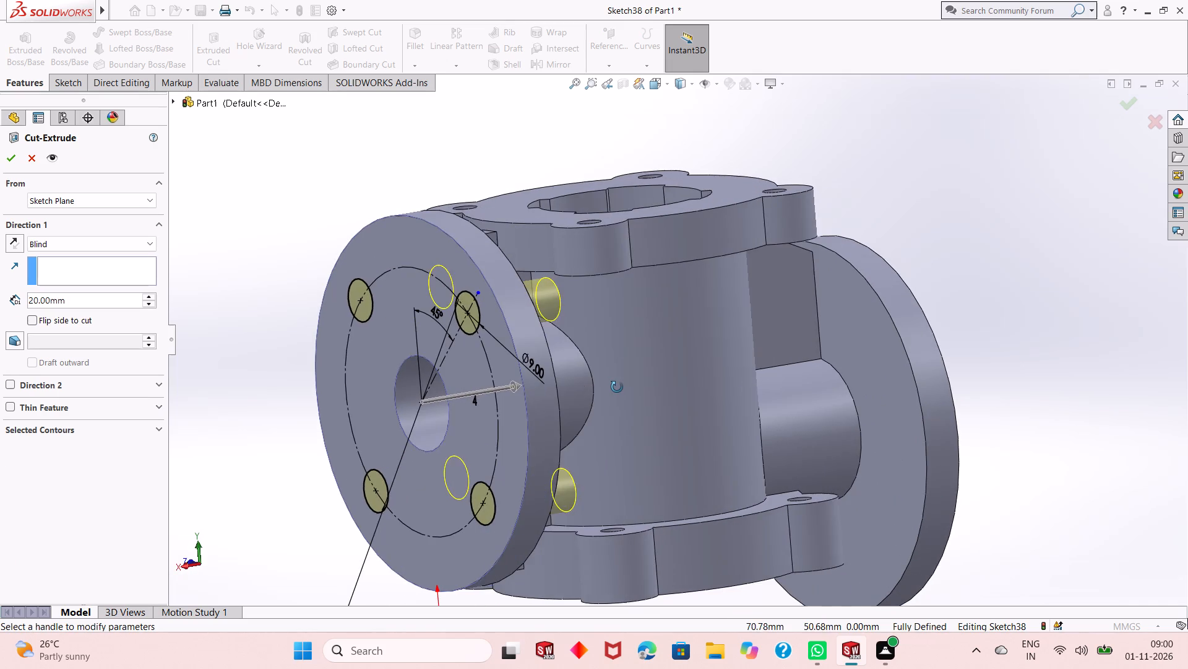
middle_click_drag(617, 387, 524, 391)
scroll(520, 388, "up", 1)
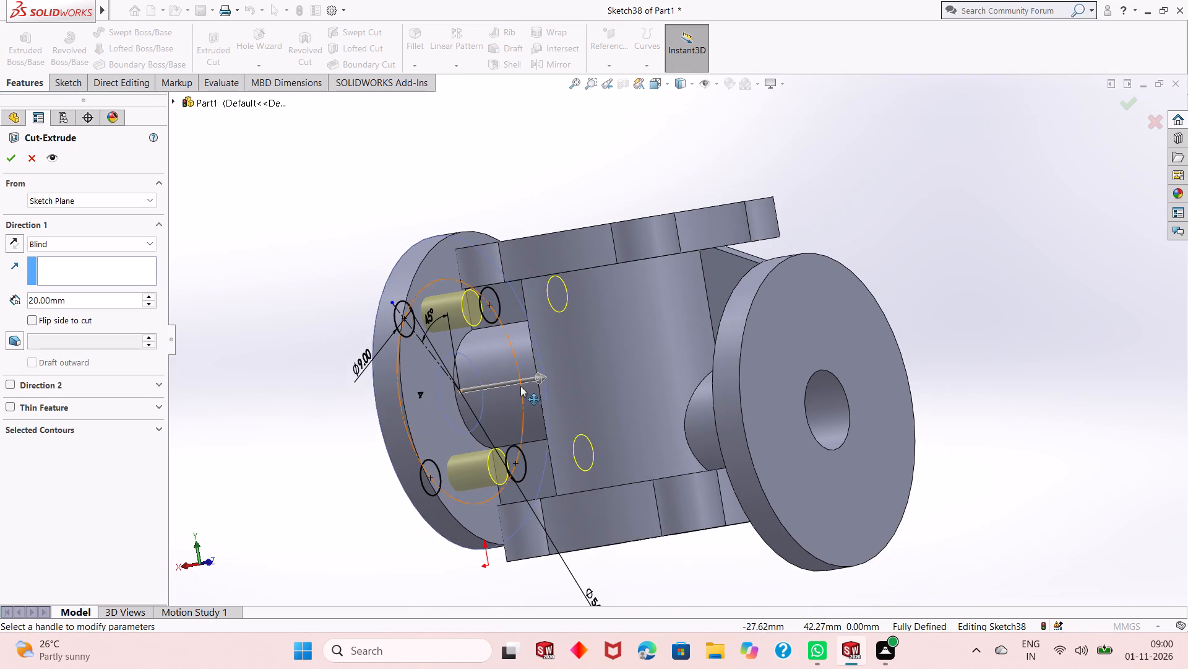
scroll(514, 387, "down", 1)
middle_click_drag(265, 269, 297, 357)
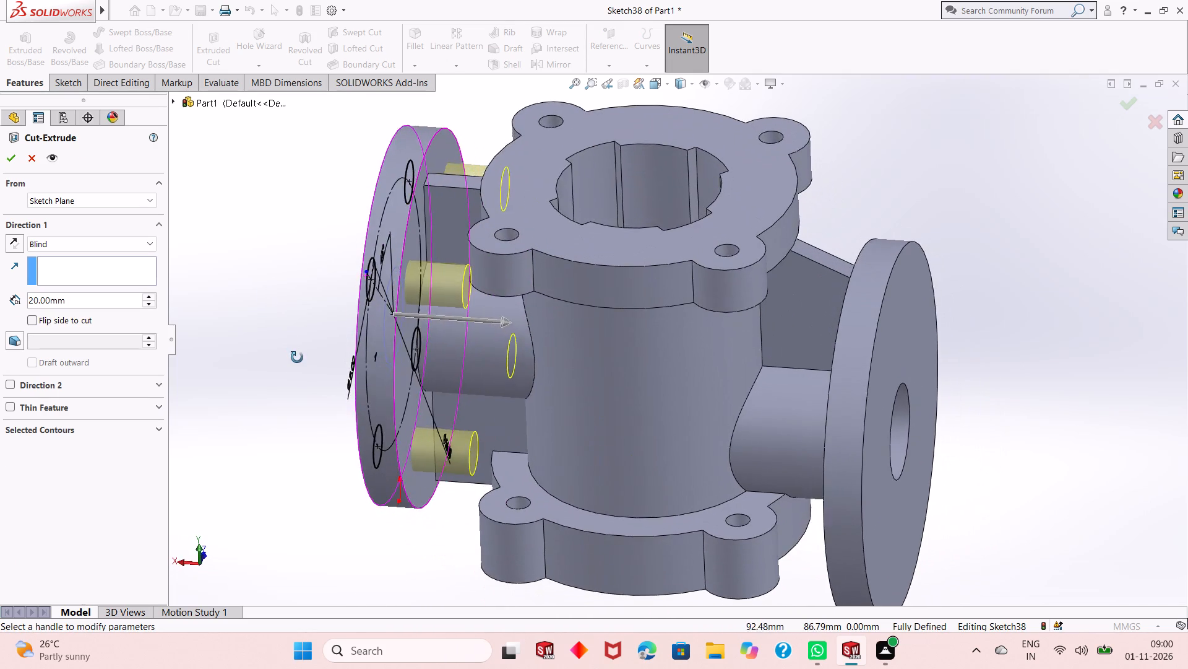
middle_click_drag(297, 357, 284, 269)
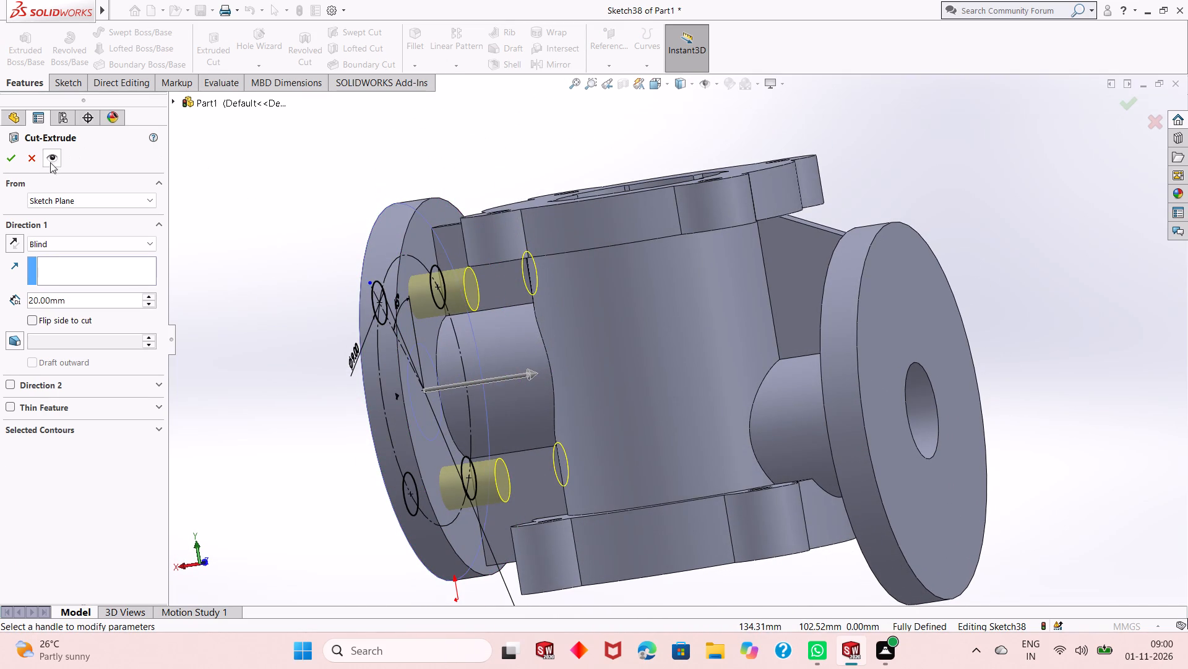
left_click(14, 165)
left_click(287, 310)
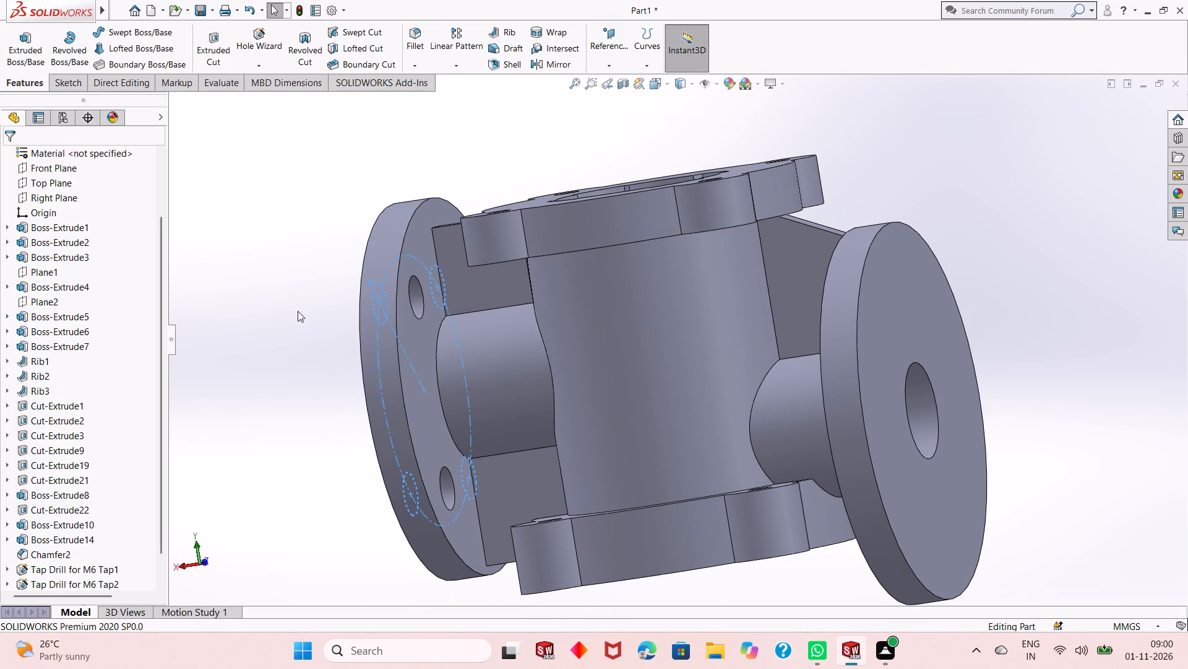
Start a sketch on the outer face of the opposite side flange, viewed normal to the face.
scroll(468, 382, "up", 2)
left_click(851, 307)
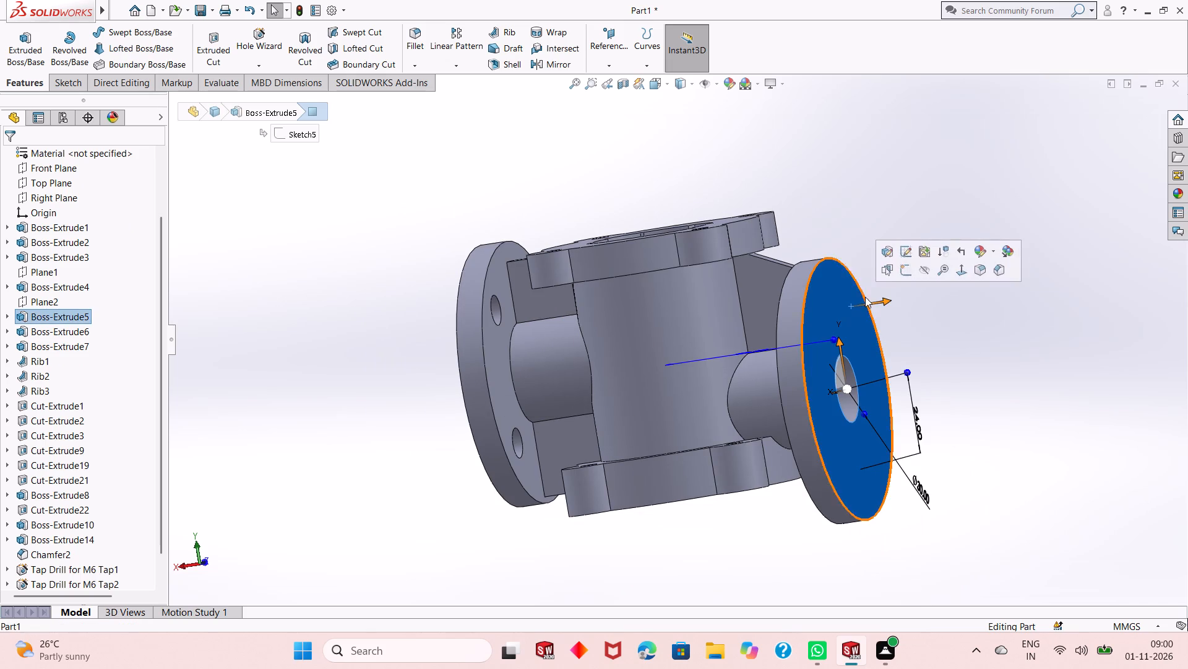
left_click(910, 272)
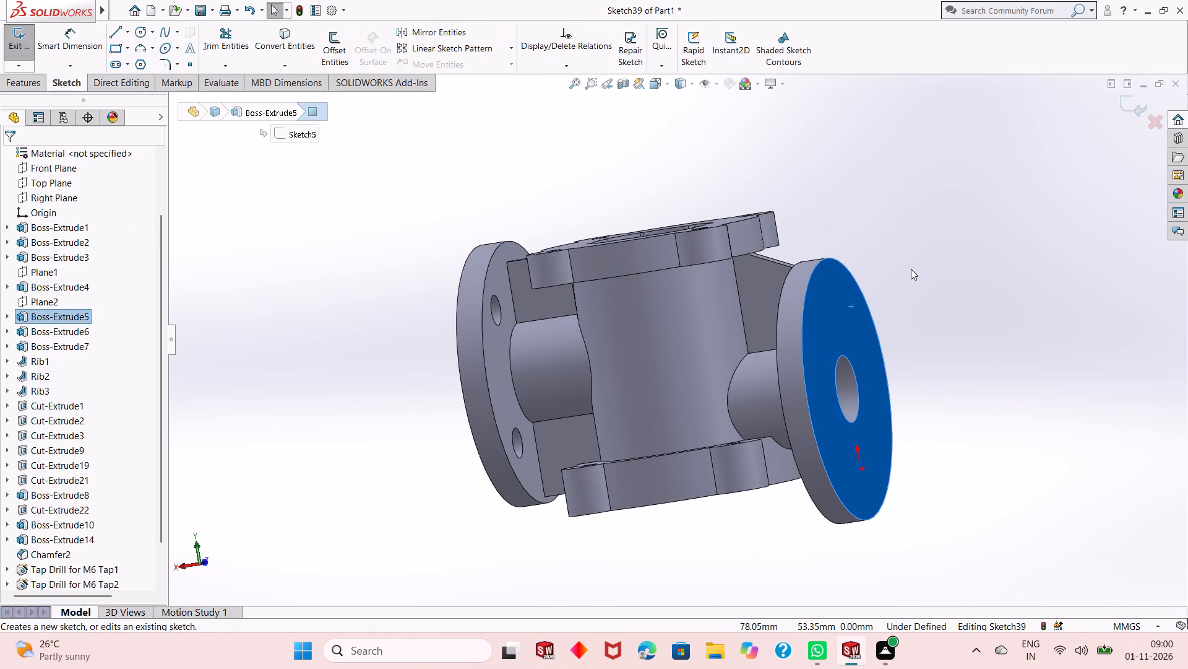
key("ctrl+8")
scroll(790, 393, "up", 2)
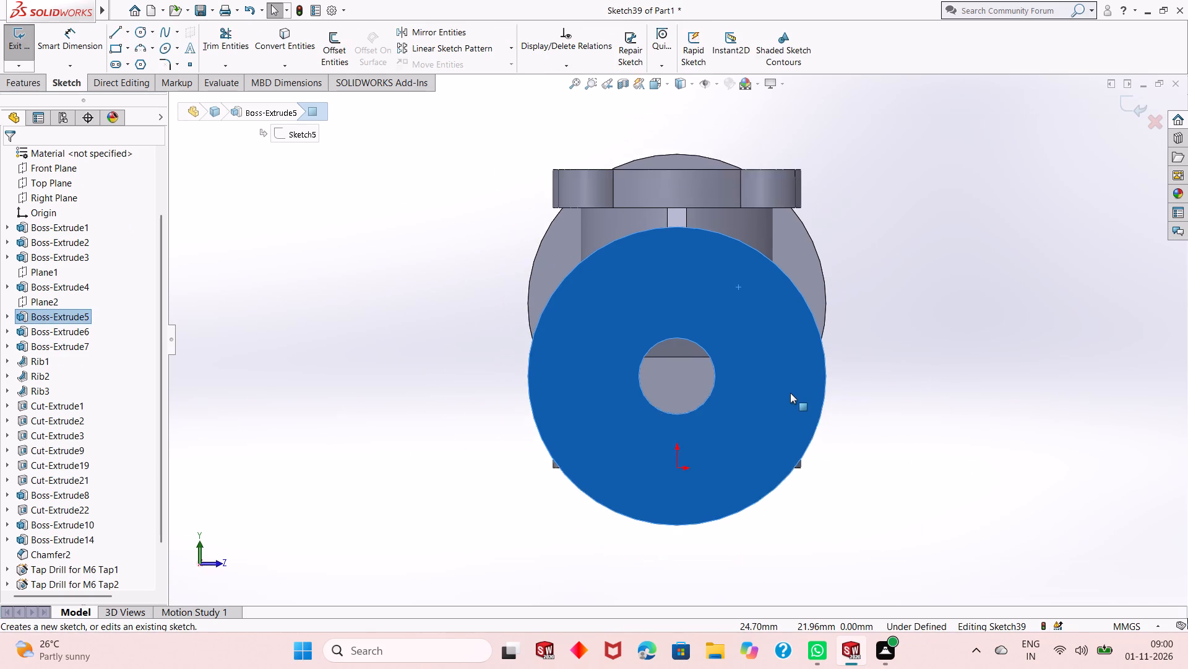
left_click(833, 385)
scroll(763, 388, "down", 1)
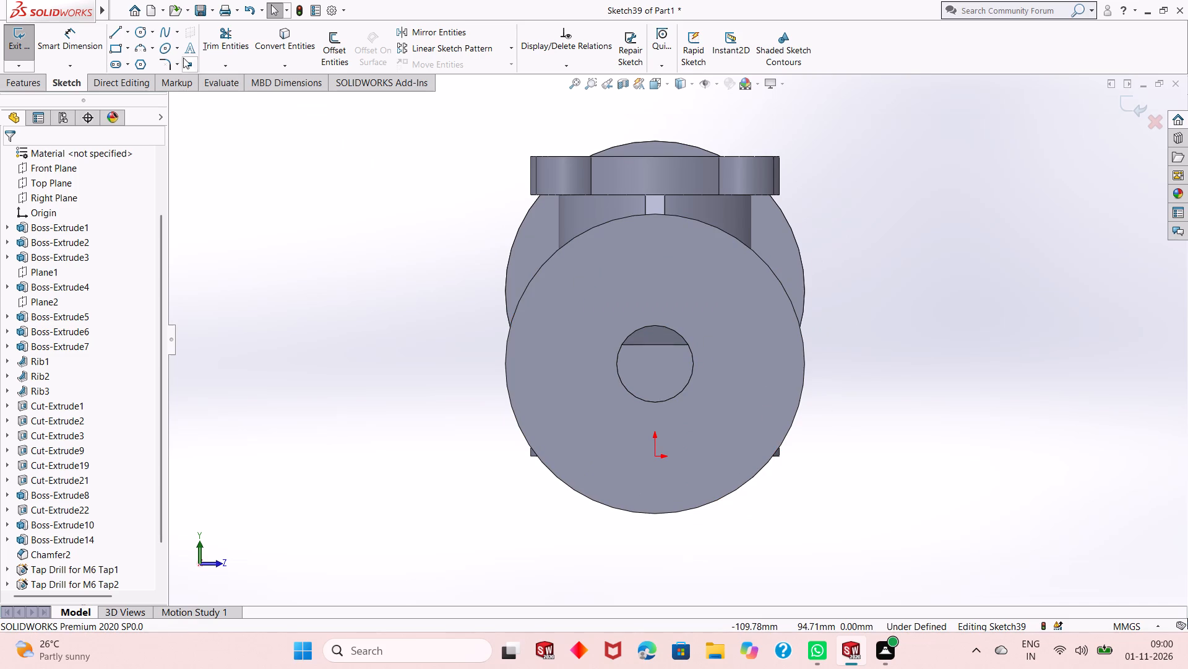
Sketch a circle of about 17 mm radius centred on the bore of this flange.
left_click(140, 34)
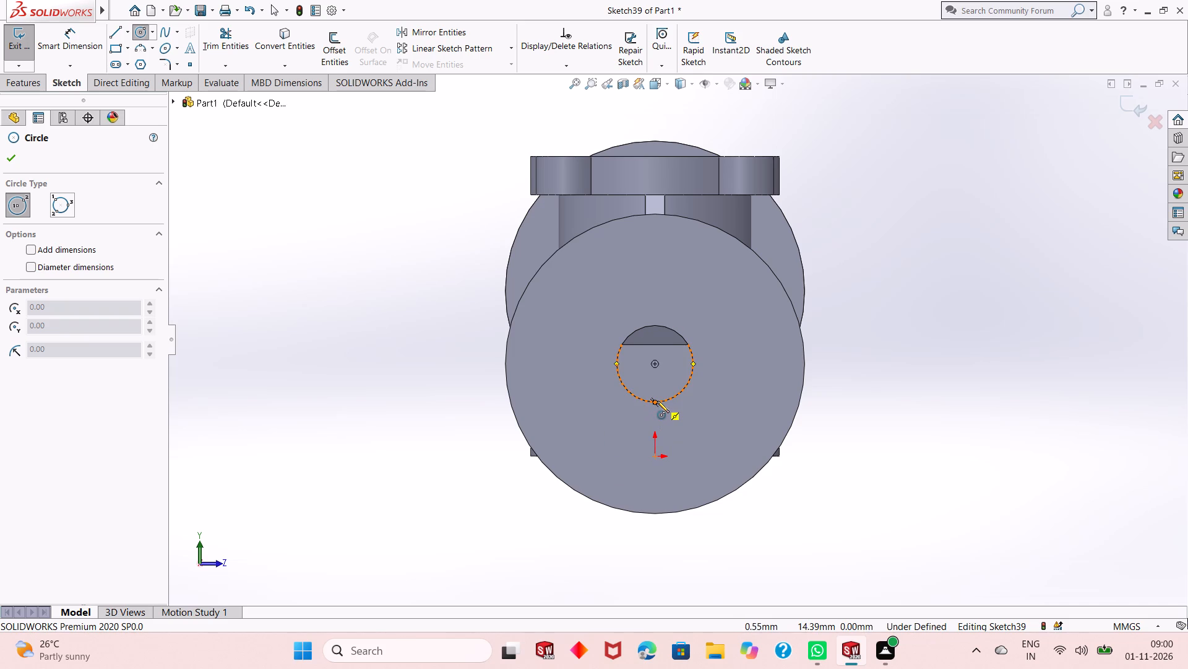
left_click(654, 363)
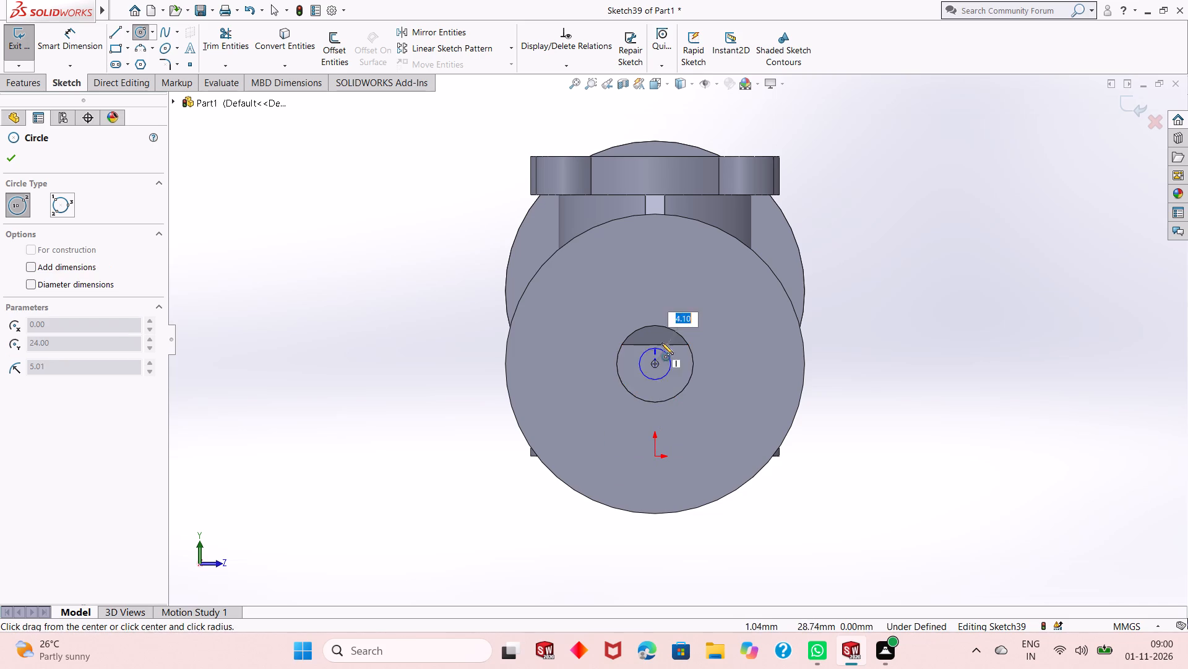
left_click(674, 302)
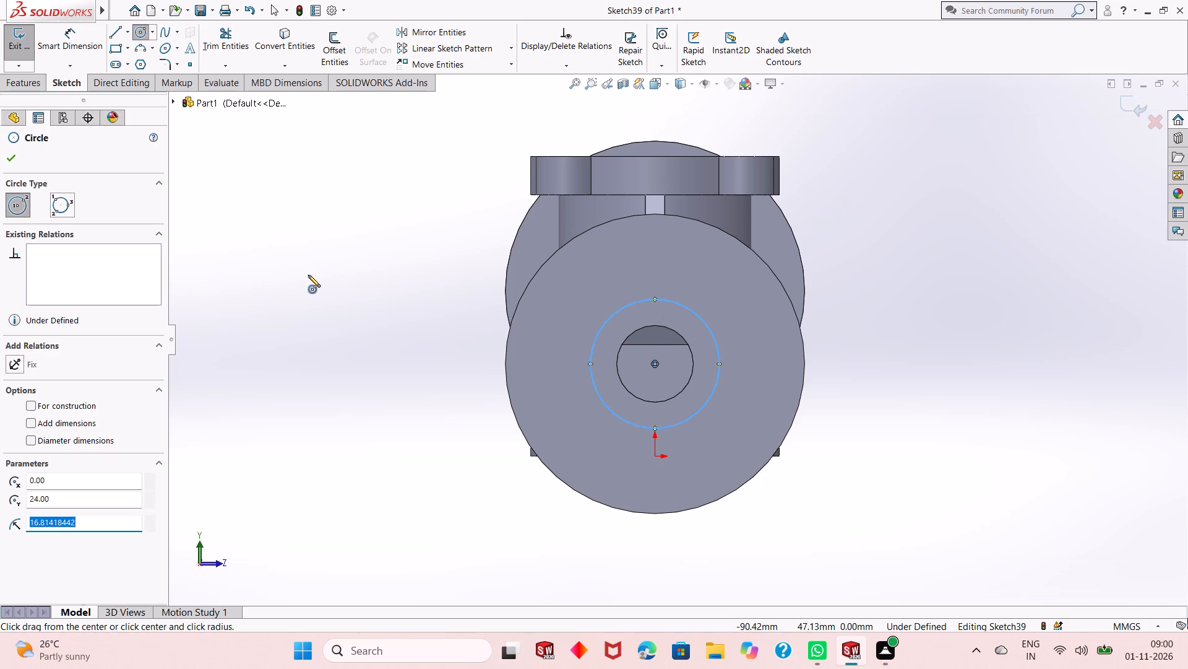
right_click(308, 275)
left_click(332, 284)
Dimension the new circle around the bore with a diameter of 56 mm.
left_click(85, 55)
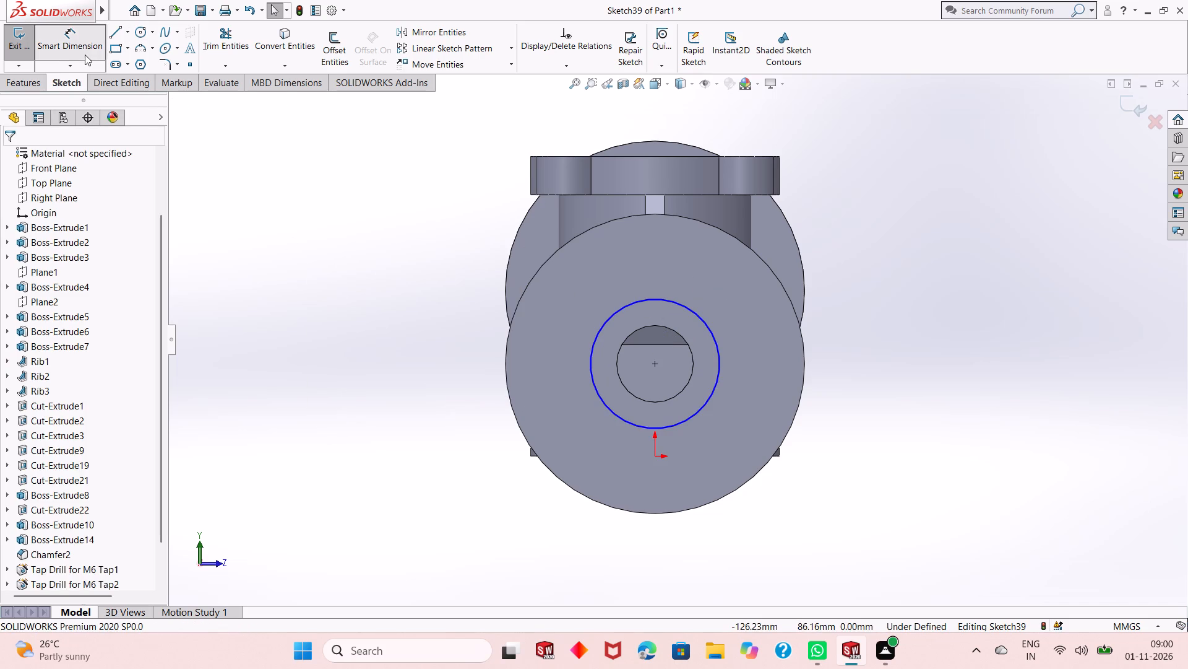
left_click(614, 415)
left_click(473, 498)
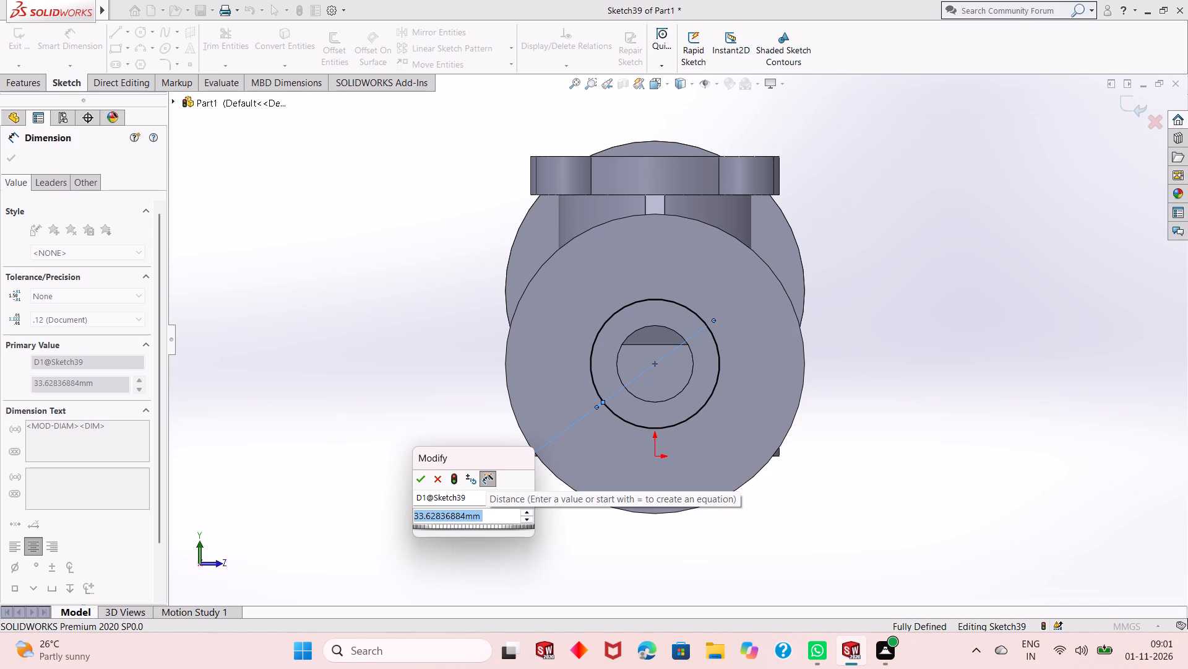
key("6")
key("BackSpace")
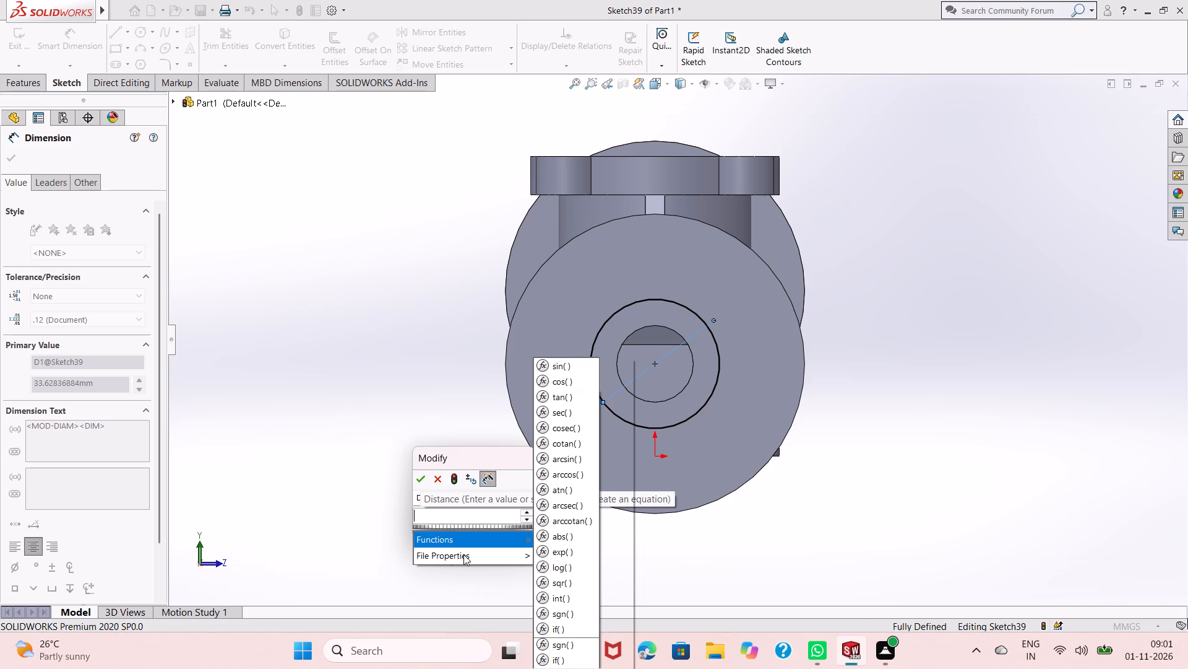
left_click(368, 516)
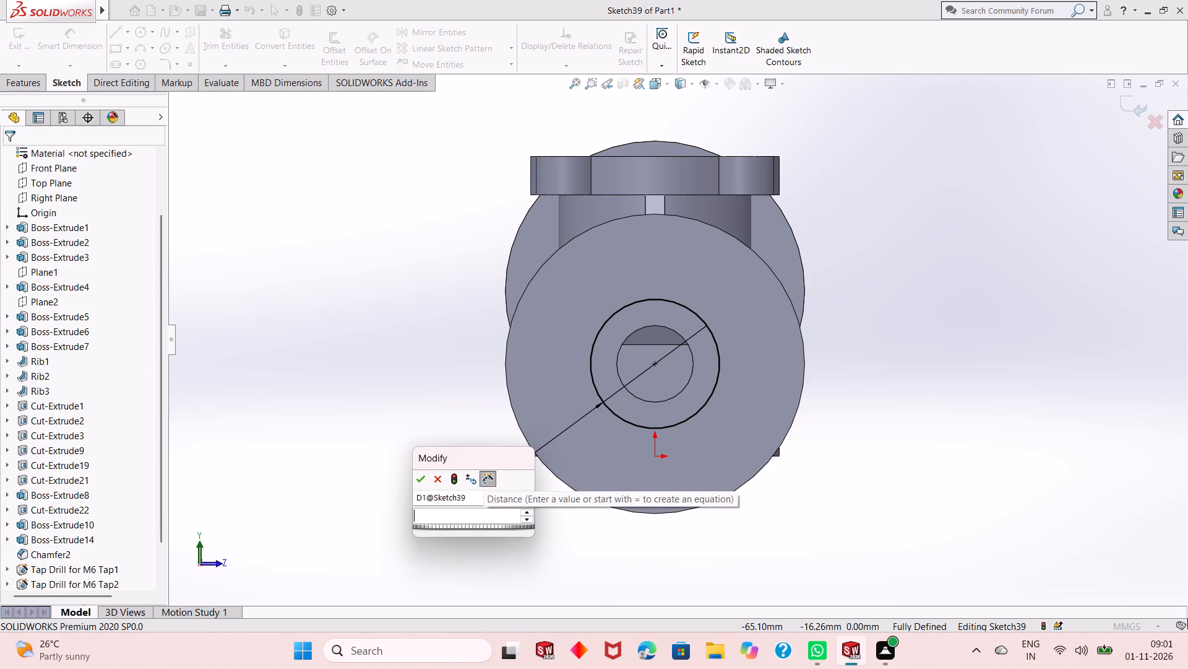
type("56")
key("Return")
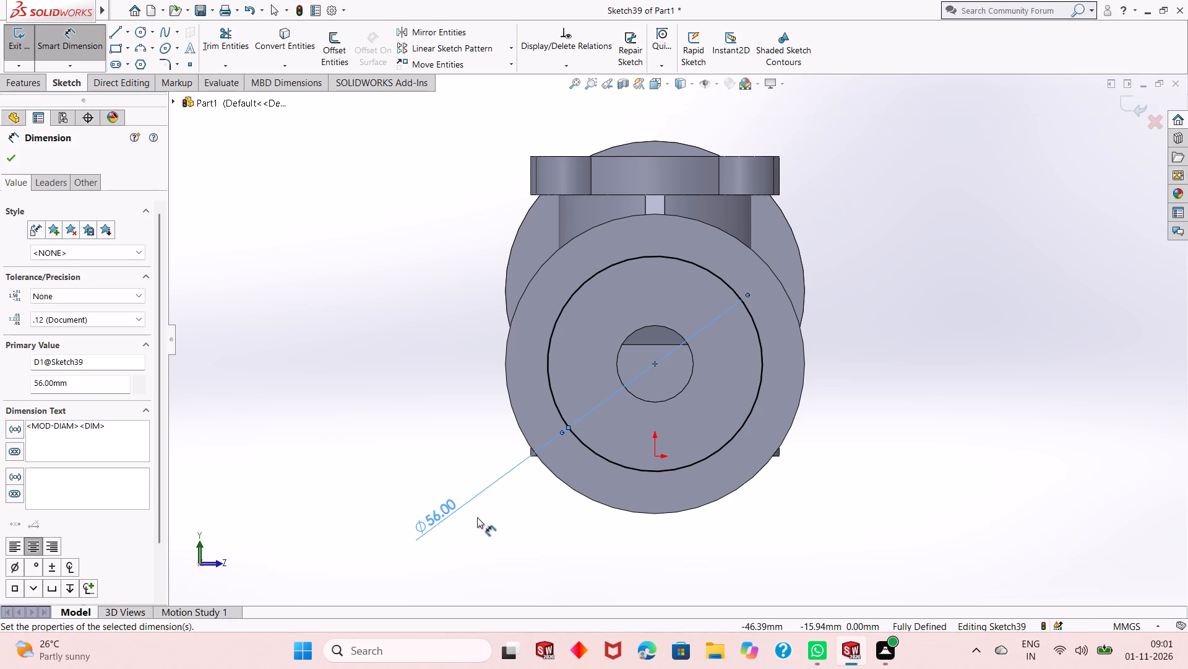
scroll(541, 431, "up", 1)
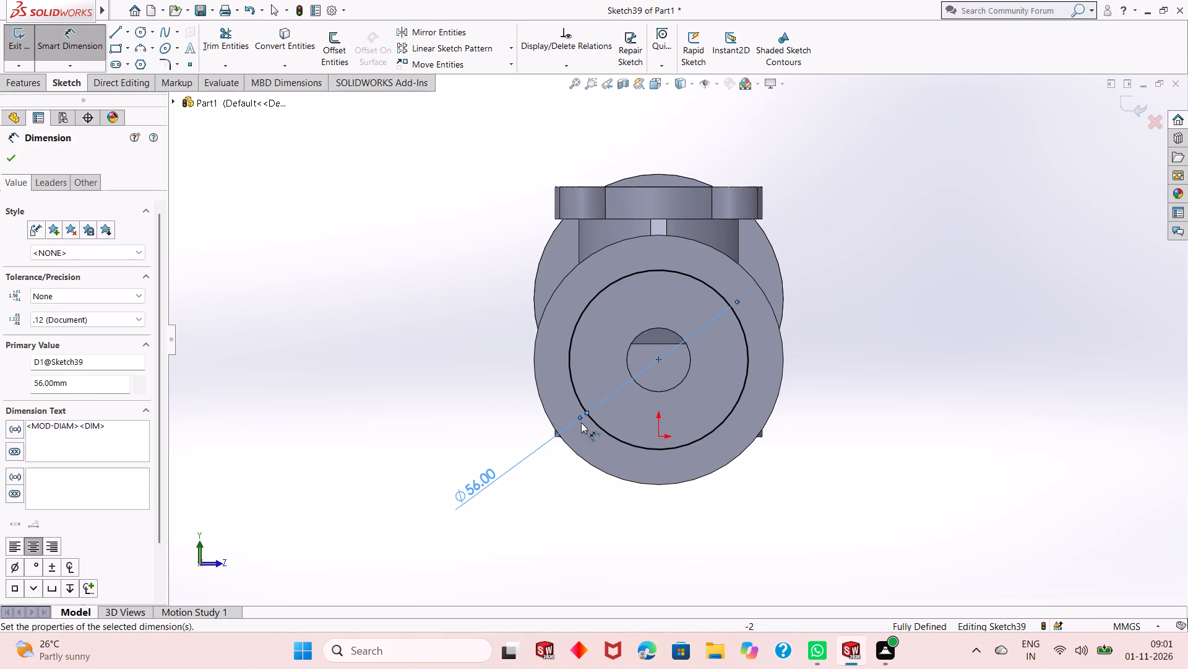
scroll(583, 421, "down", 1)
right_click(373, 316)
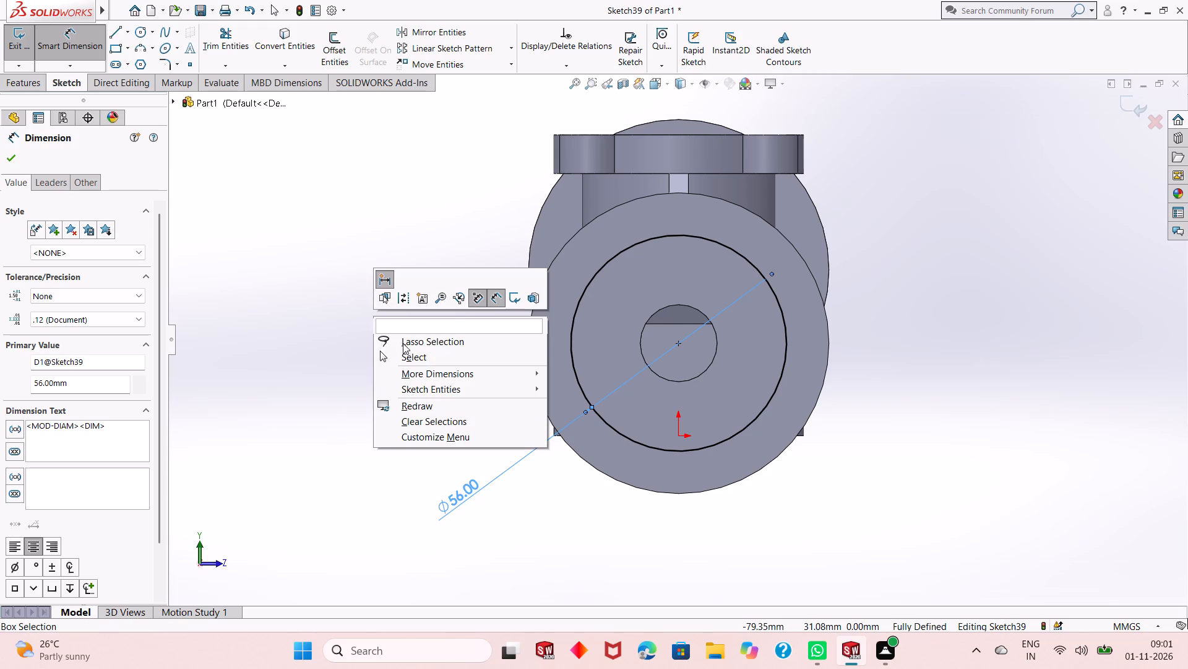
left_click(413, 360)
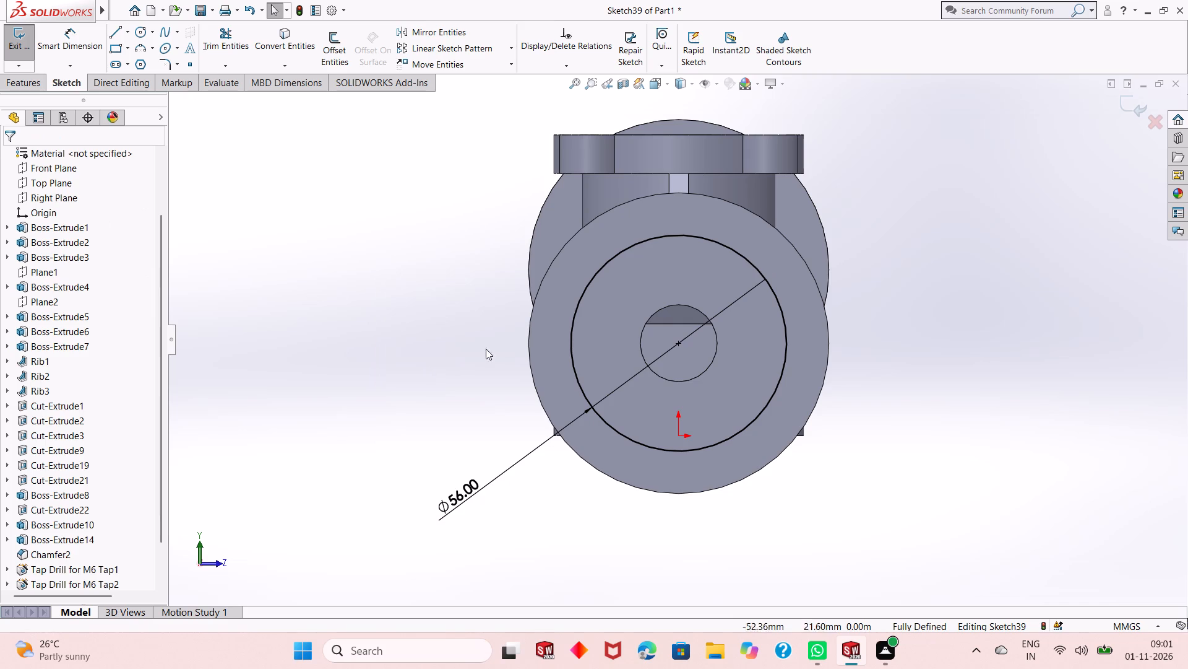
Convert the 56 mm circle to construction geometry.
scroll(598, 353, "up", 1)
scroll(745, 317, "down", 1)
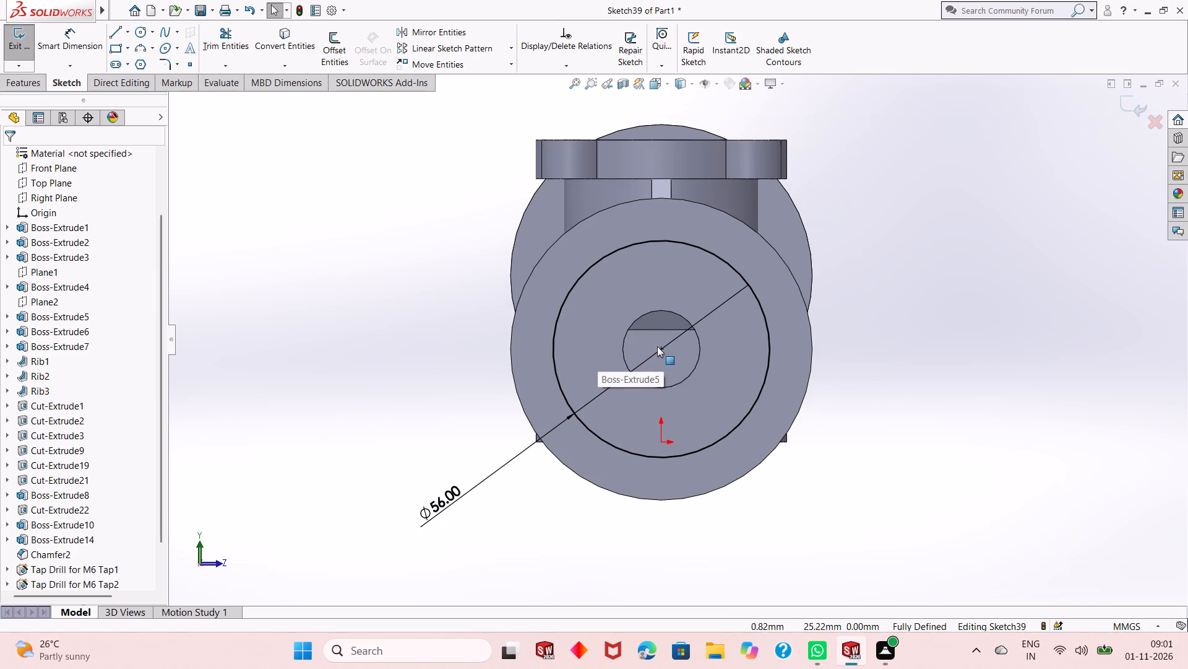
left_click(560, 313)
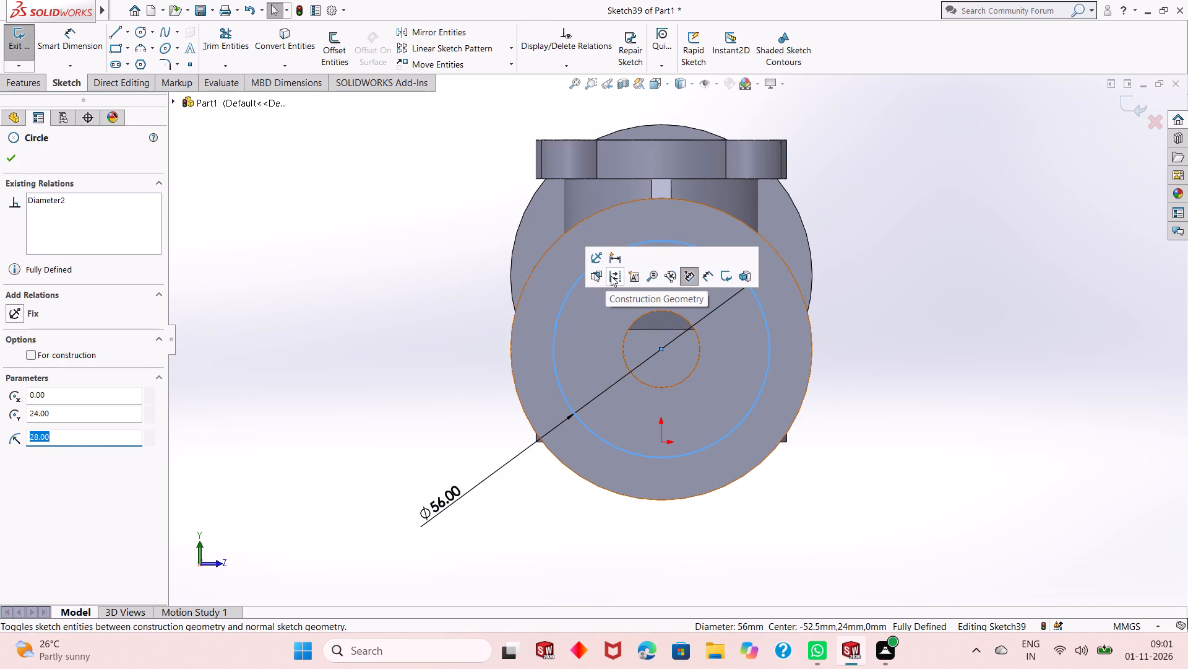
left_click(611, 276)
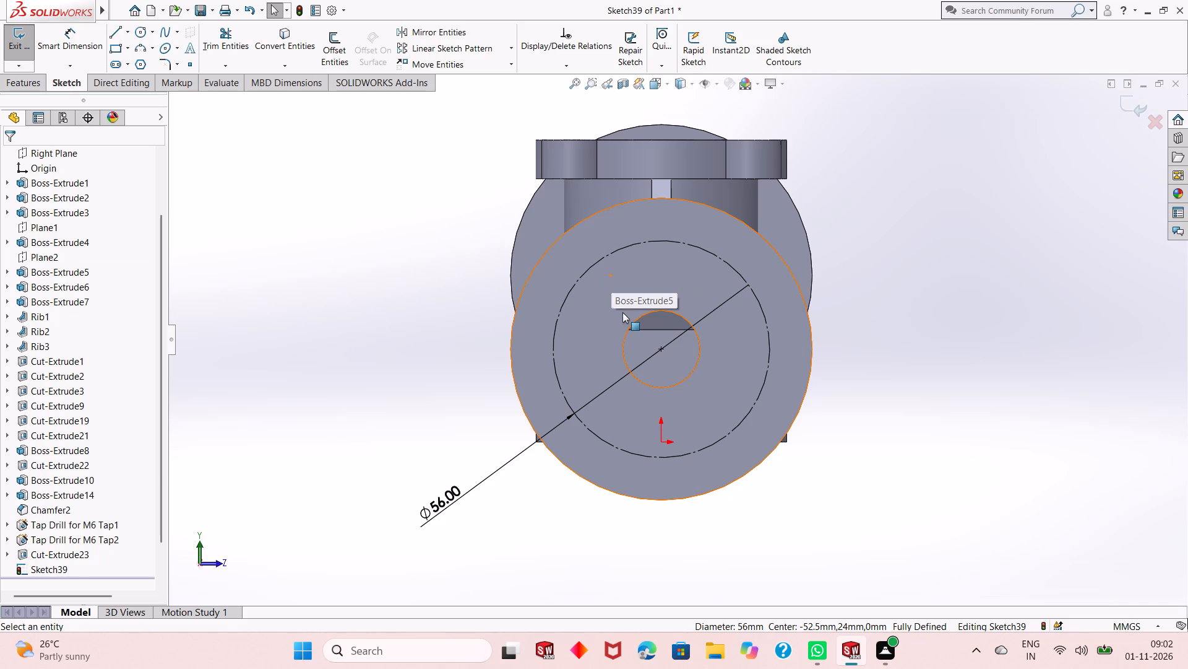
left_click(390, 284)
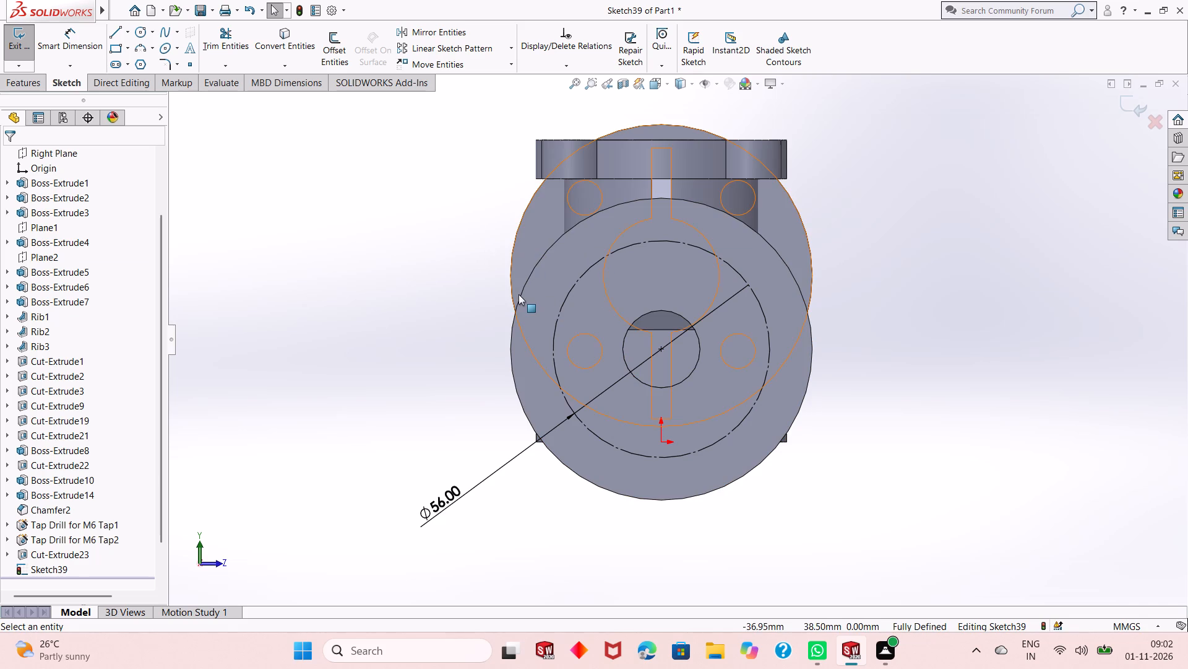
Sketch a diagonal centerline from the bore centre up and to the right, ending just beyond the 56 mm construction circle.
left_click(144, 34)
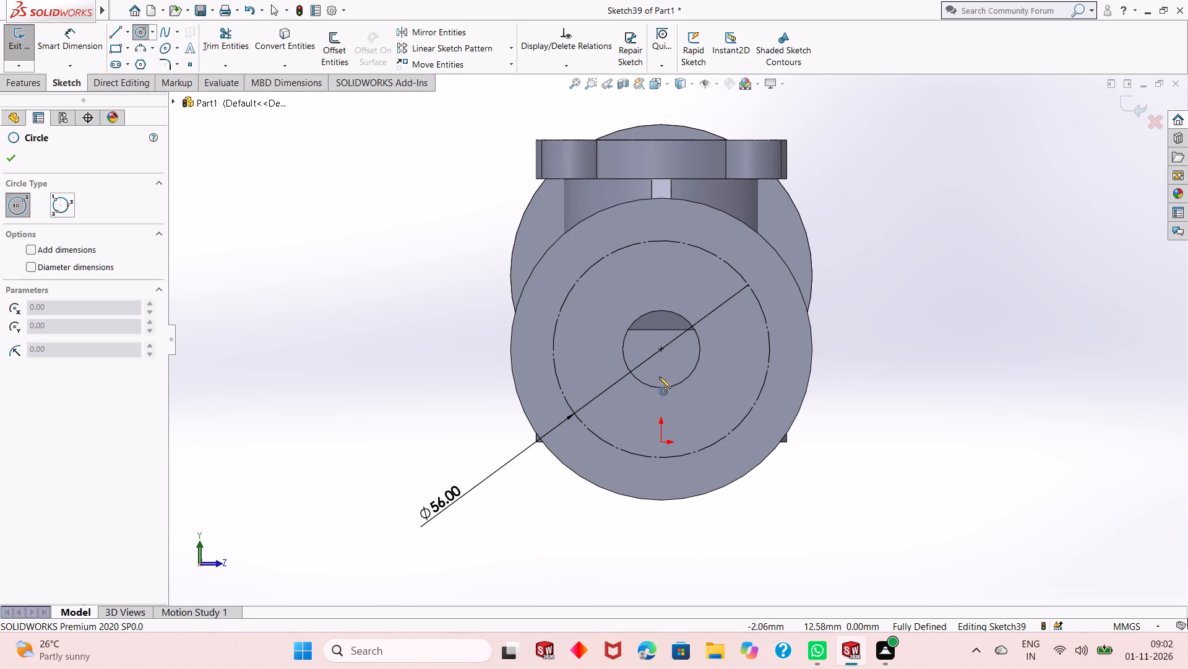
left_click(126, 31)
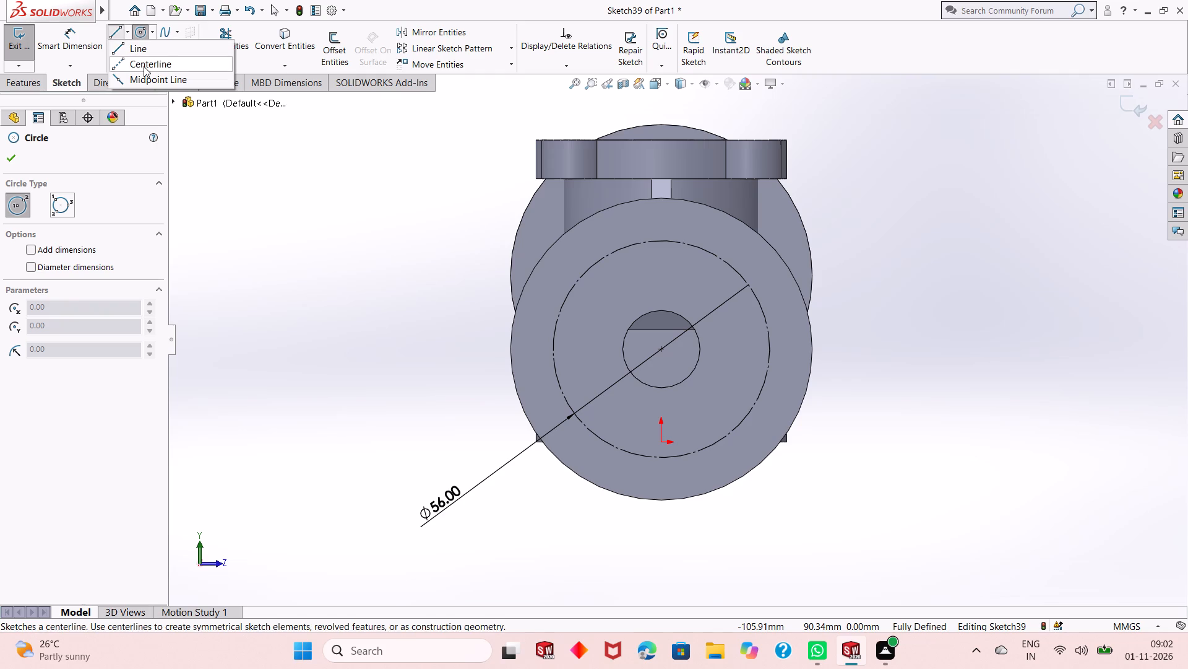
left_click(144, 66)
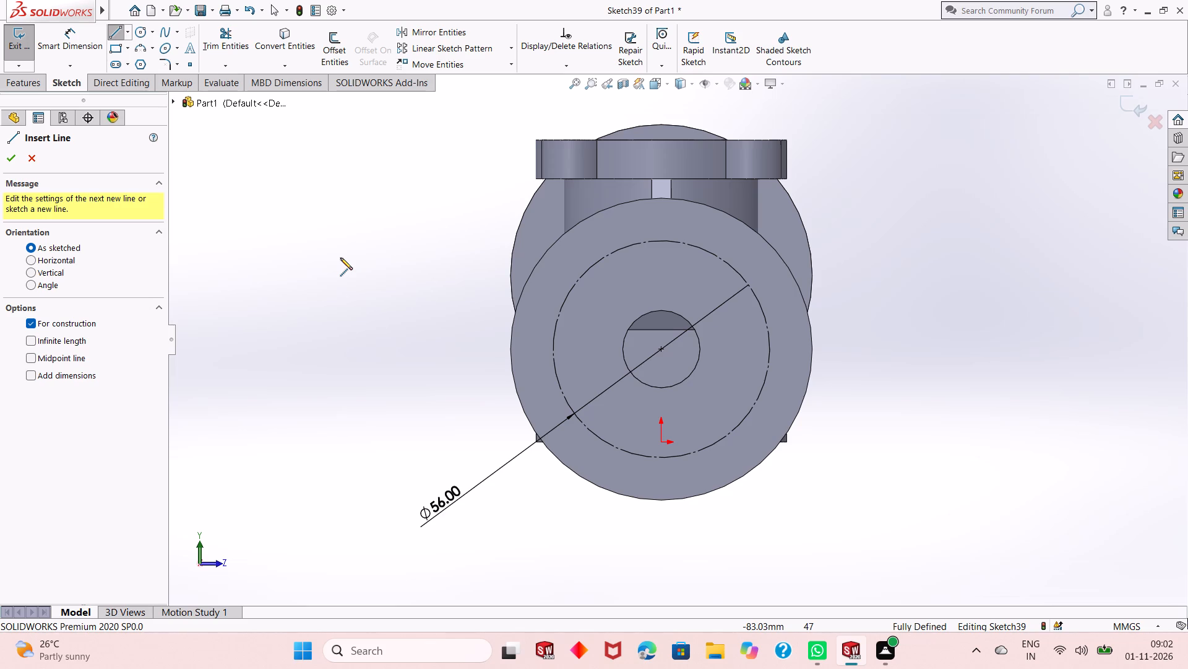
left_click(659, 349)
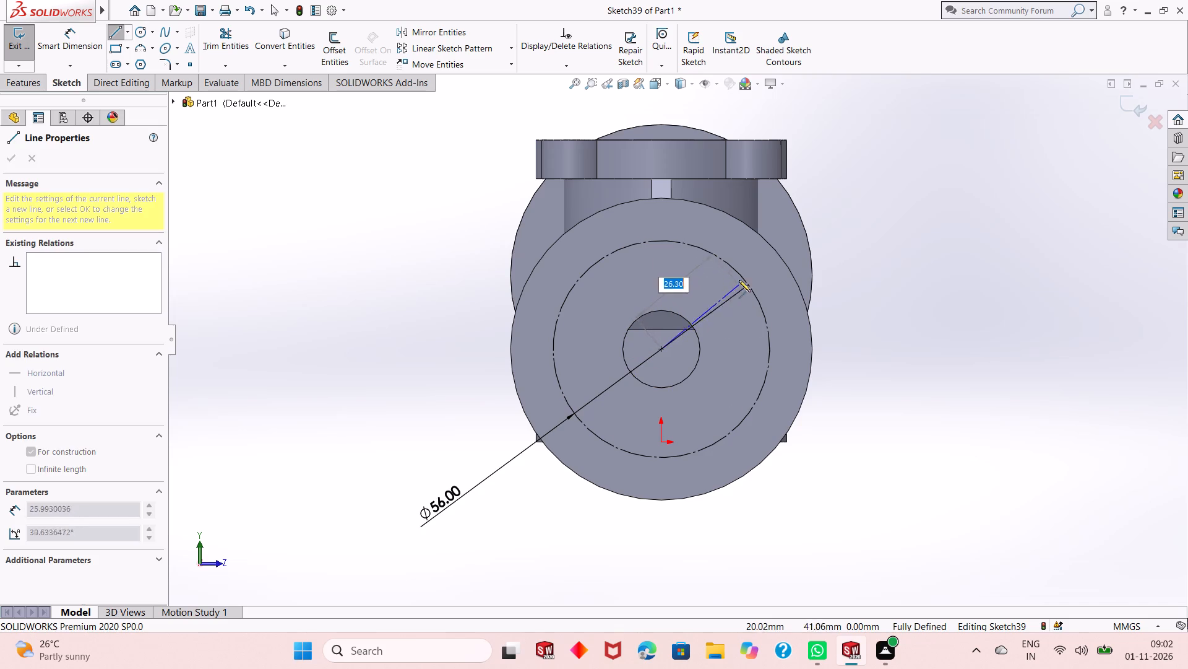
left_click(747, 263)
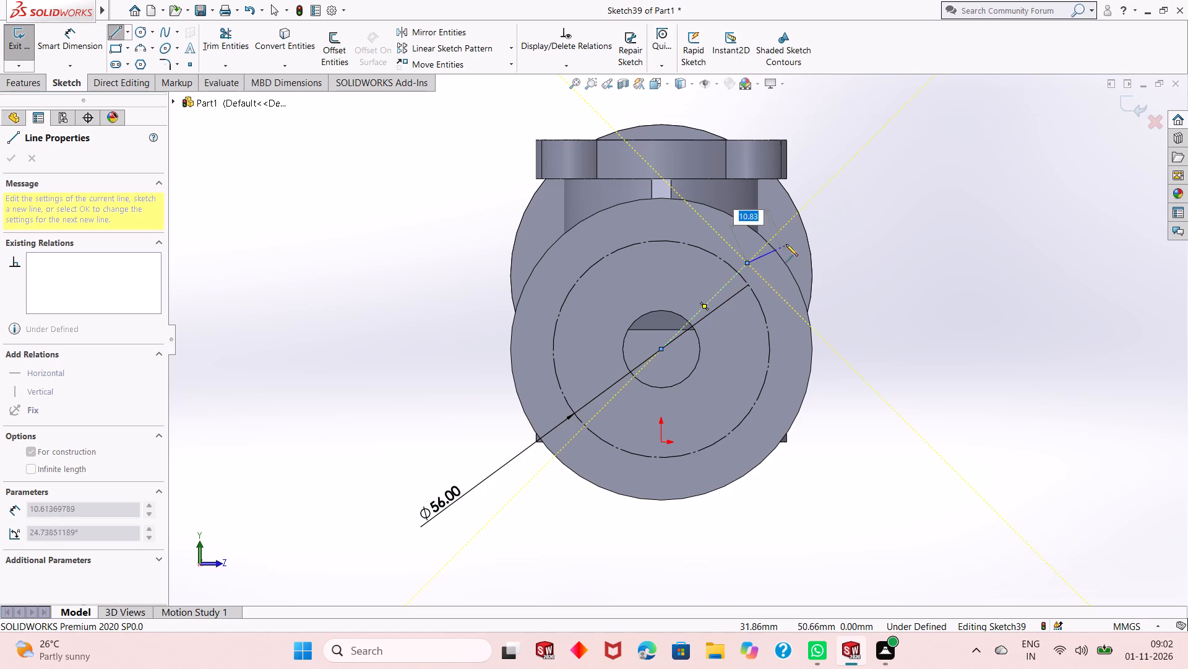
right_click(856, 180)
left_click(873, 187)
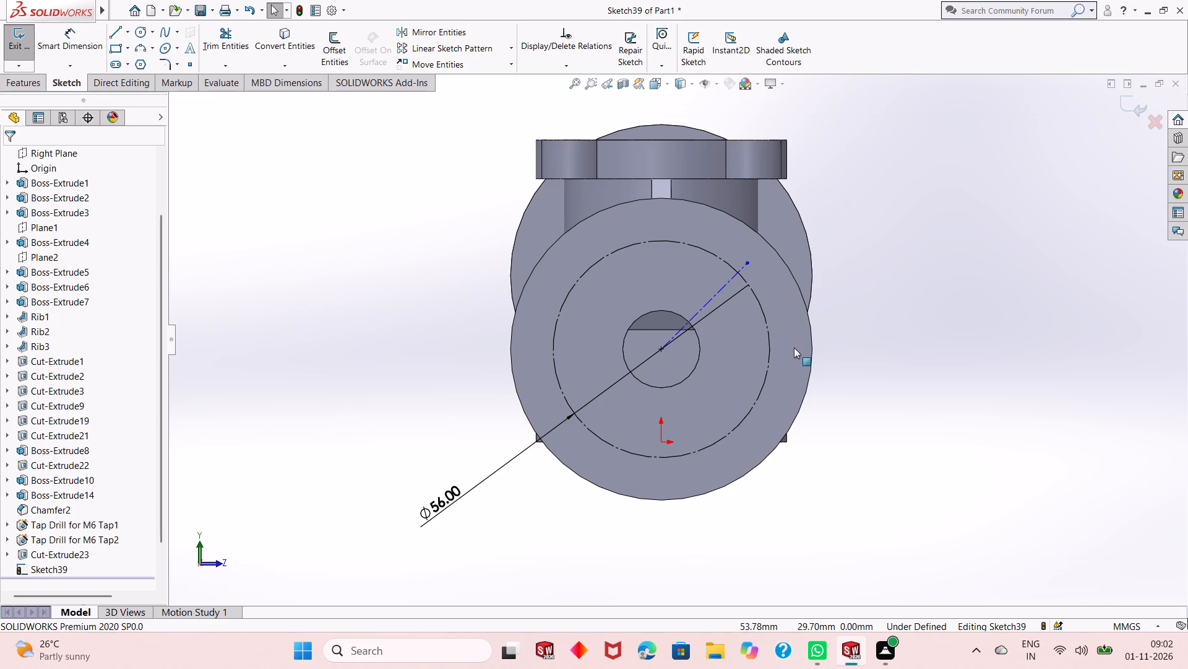
Dimension the angle between the diagonal centerline and the vertical through the bore centre as 45°.
scroll(717, 294, "down", 2)
scroll(702, 309, "up", 1)
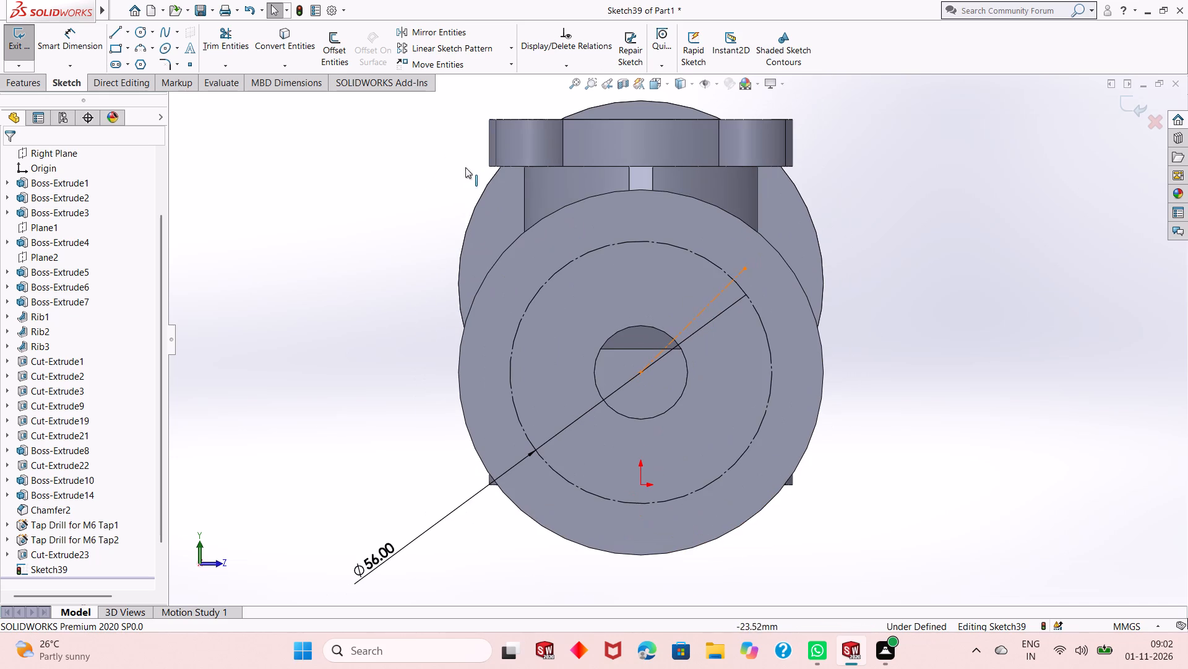
left_click(65, 43)
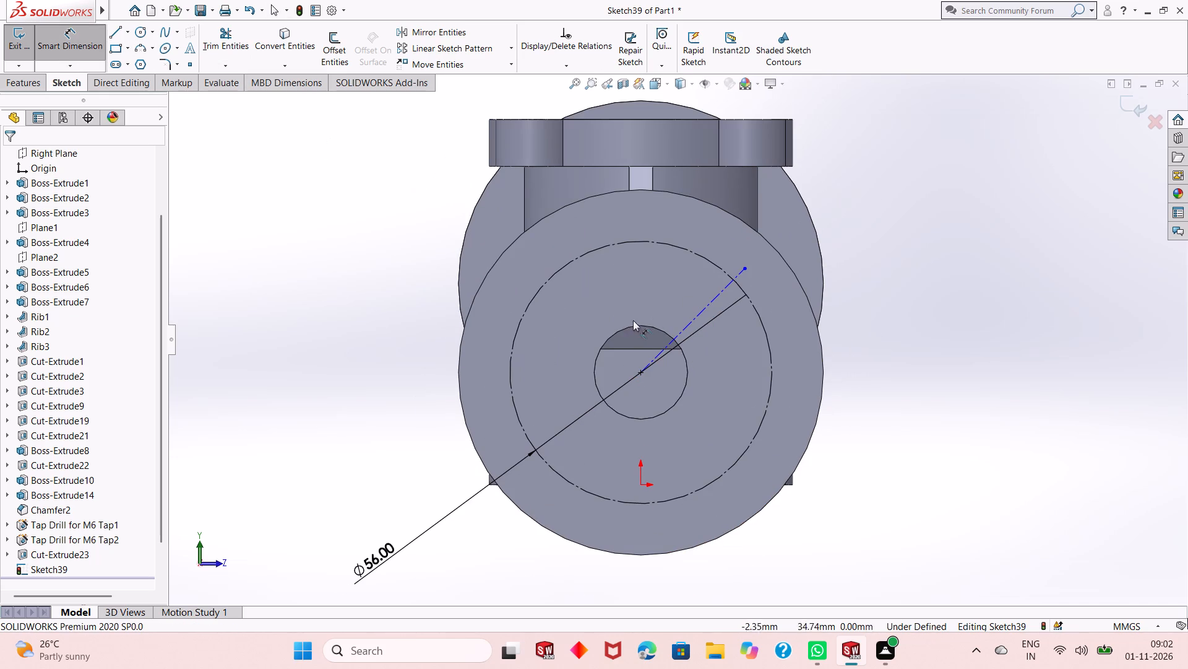
left_click(687, 327)
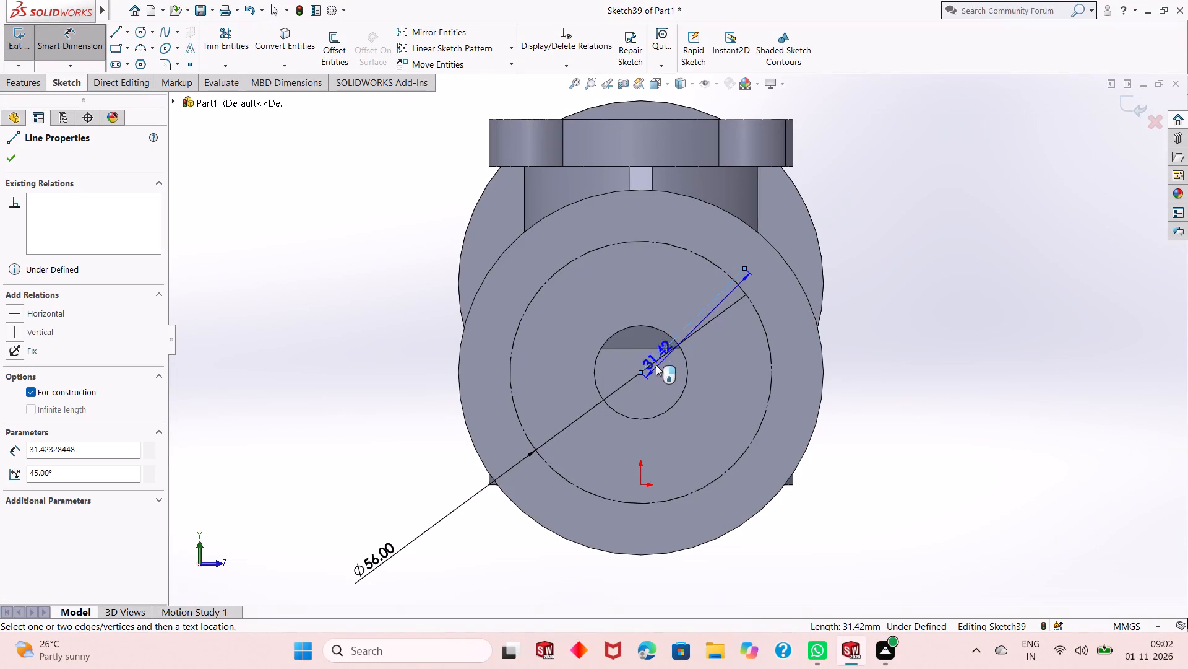
left_click(643, 374)
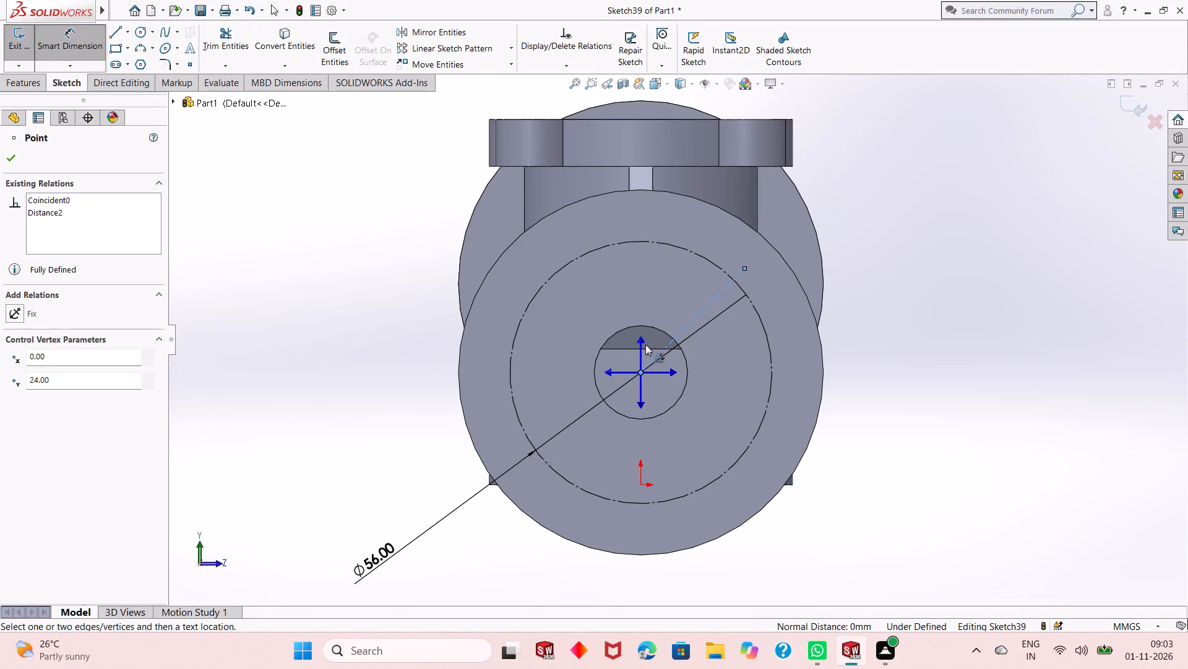
left_click(642, 340)
left_click(667, 297)
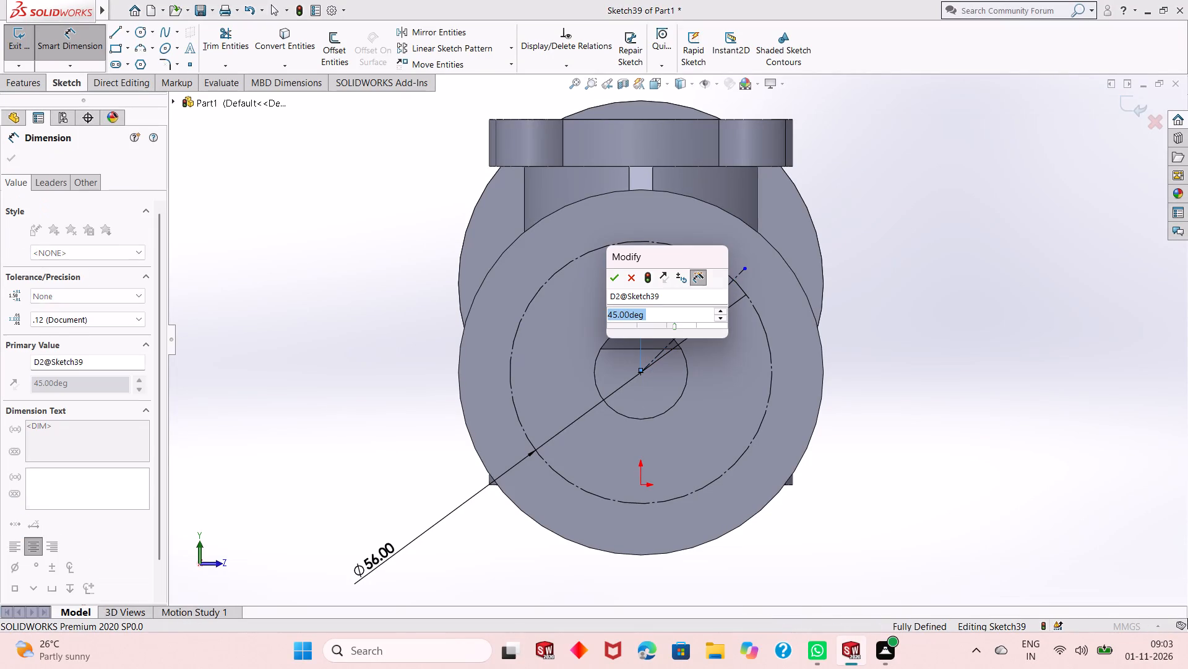
type("45")
key("Return")
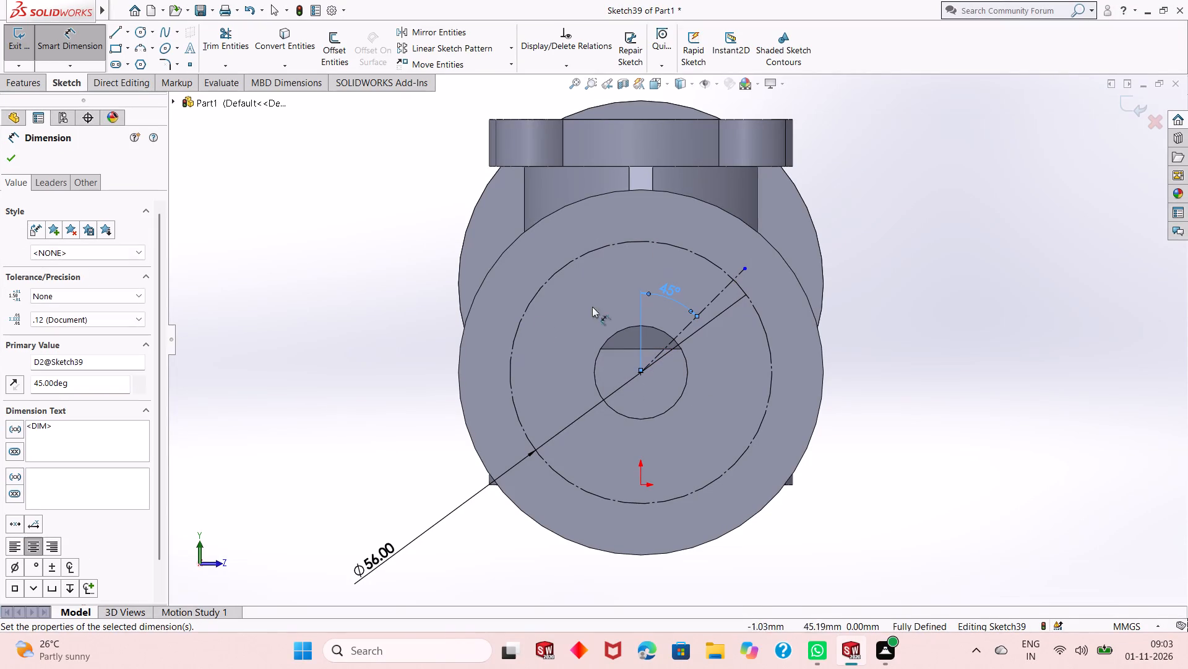
right_click(301, 194)
left_click(319, 232)
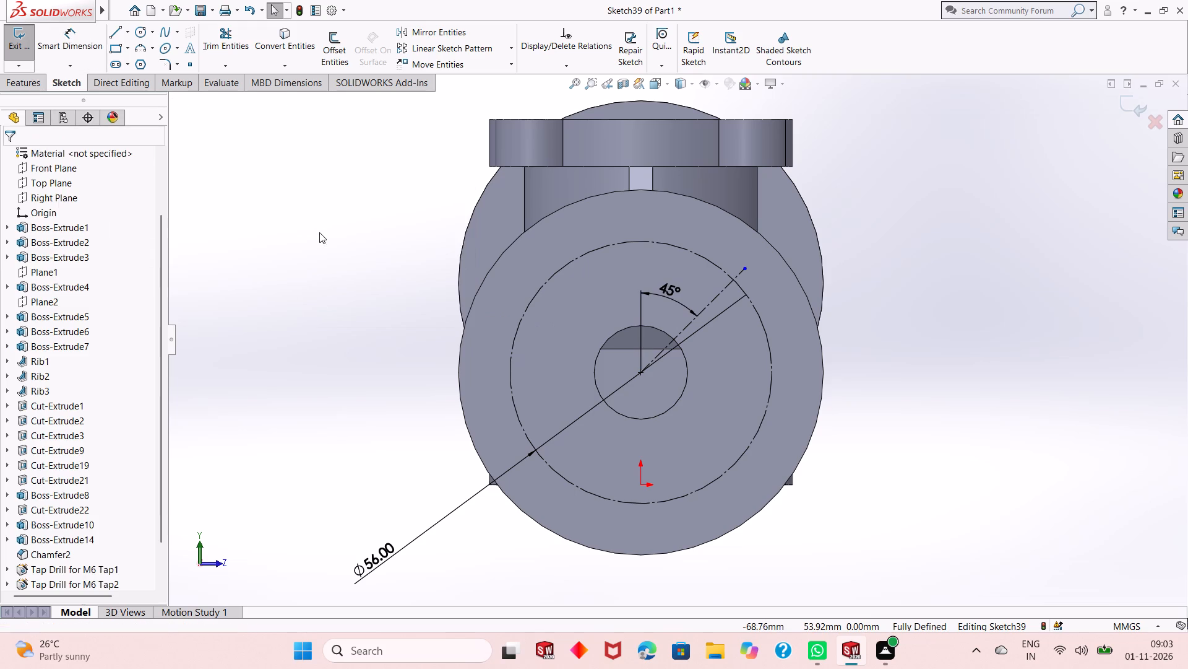
Sketch a circle of about 5.3 mm radius centred where the diagonal centerline crosses the 56 mm construction circle.
left_click(139, 28)
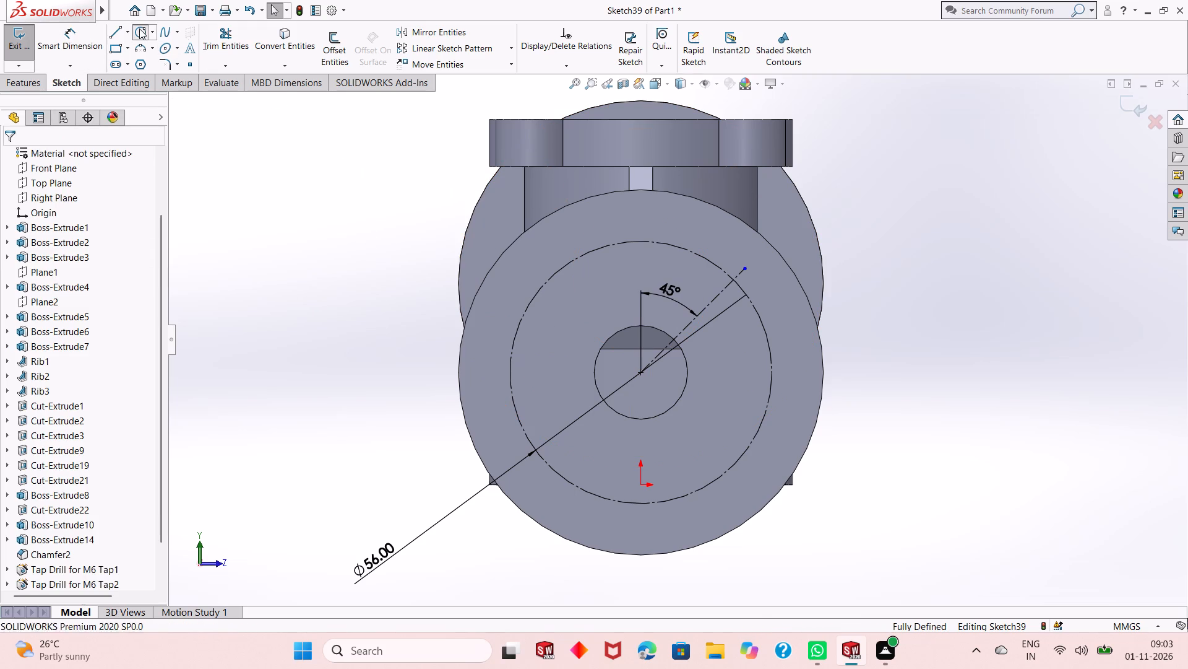
scroll(718, 263, "down", 6)
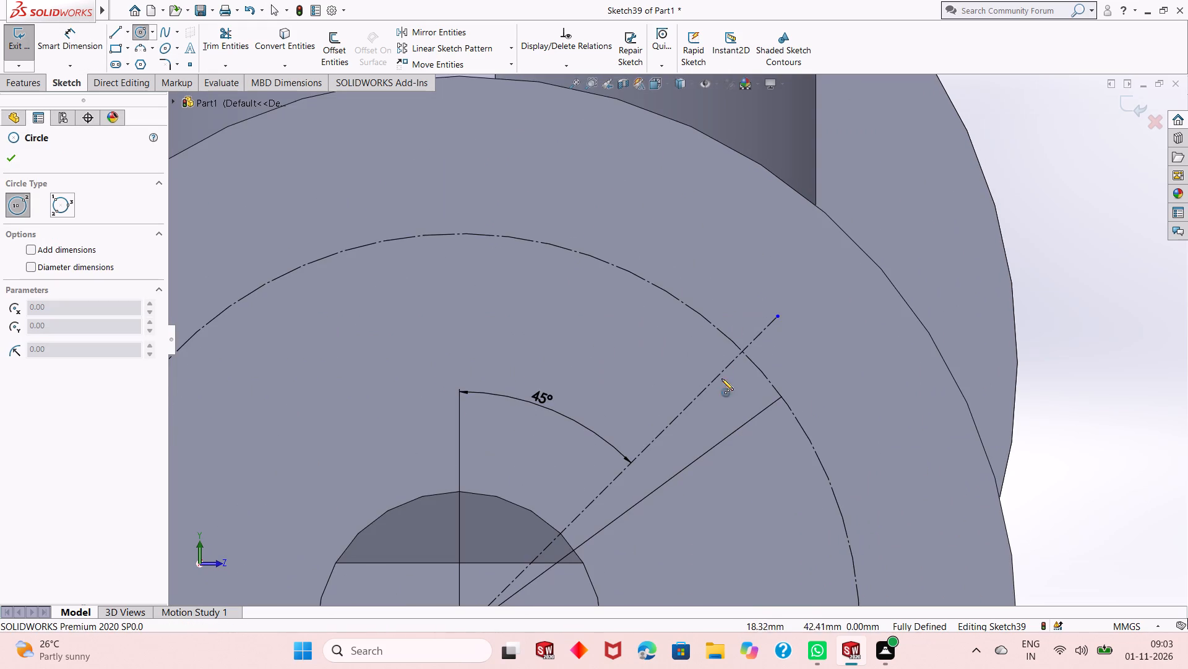
left_click(743, 352)
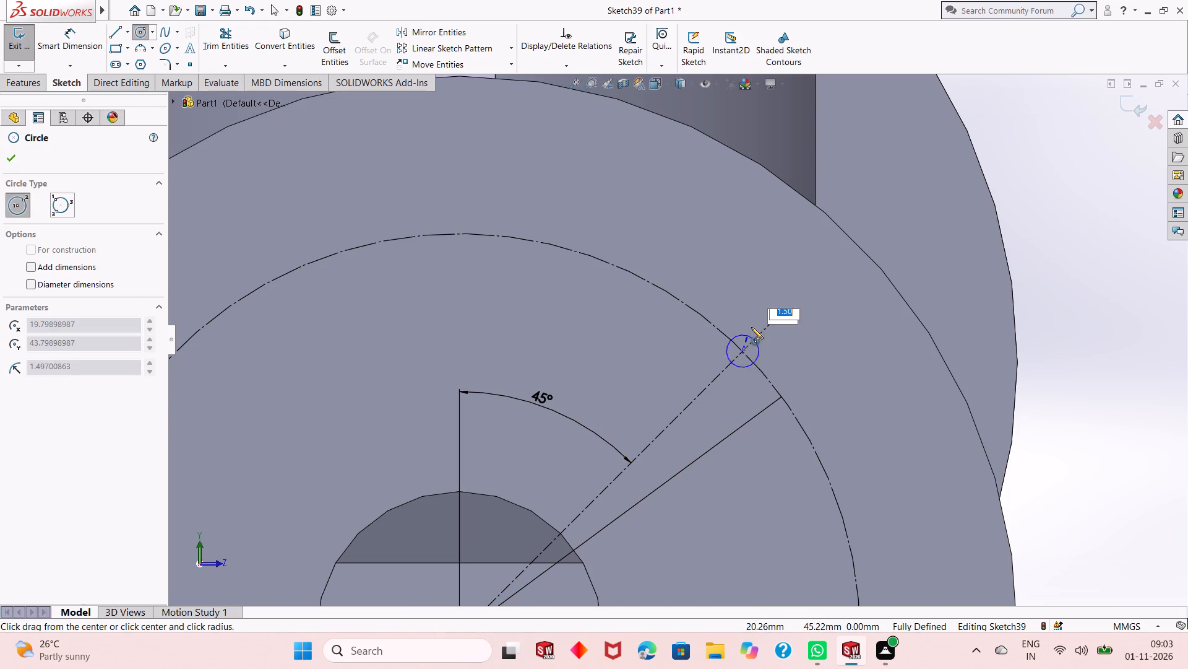
left_click(755, 277)
right_click(1030, 173)
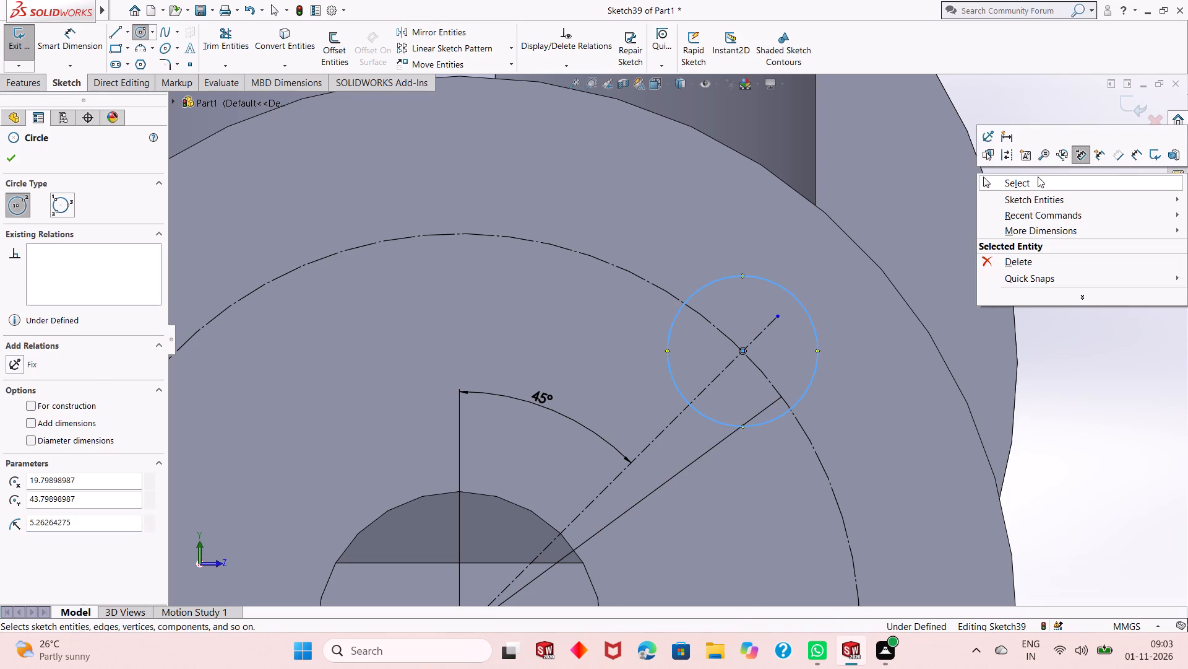
left_click(1041, 180)
Dimension the small bolt-hole circle with a diameter of 9 mm.
scroll(718, 293, "down", 2)
scroll(718, 297, "up", 9)
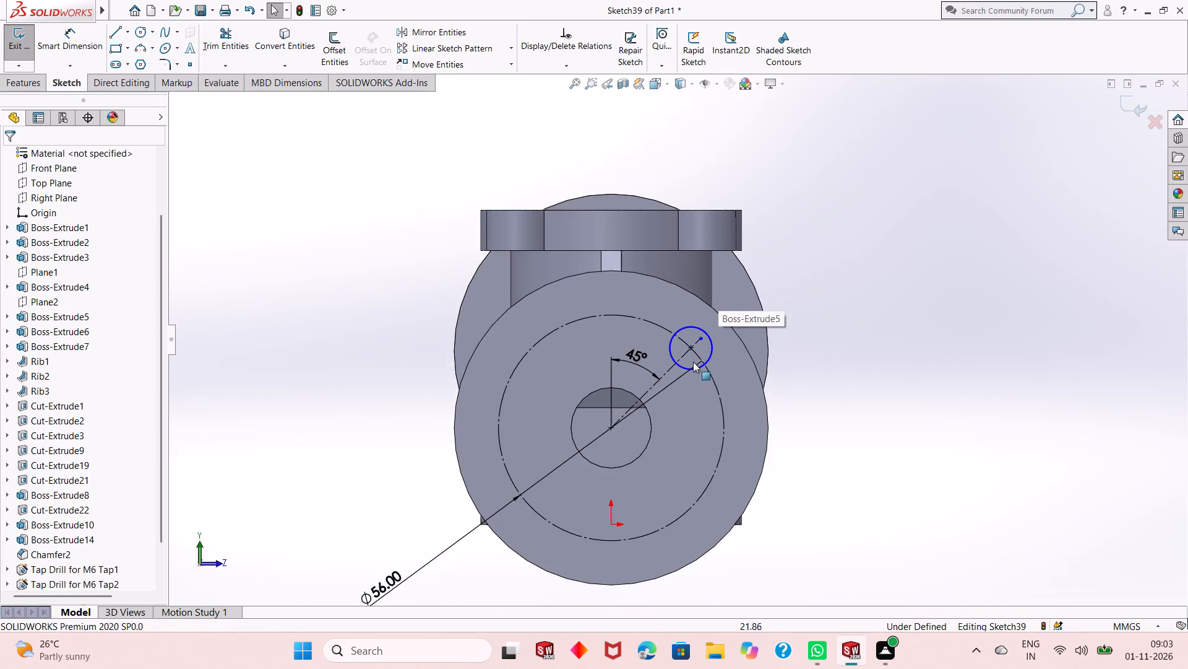
scroll(668, 414, "down", 1)
scroll(668, 414, "up", 1)
scroll(663, 410, "down", 1)
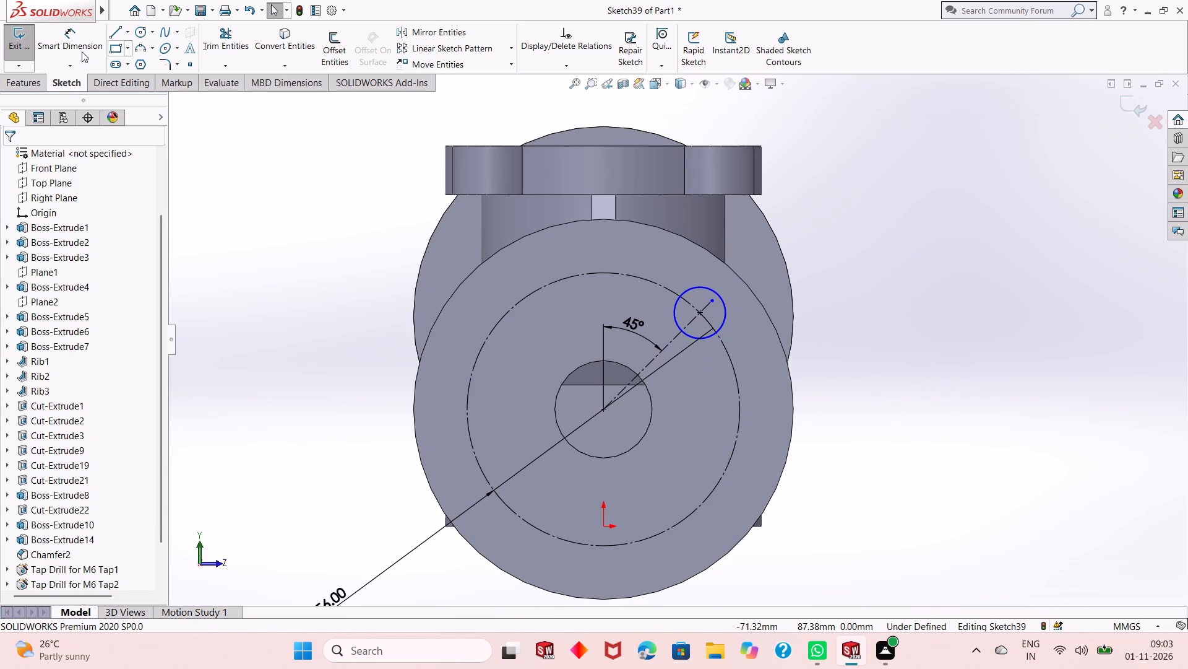
left_click(81, 51)
left_click(723, 326)
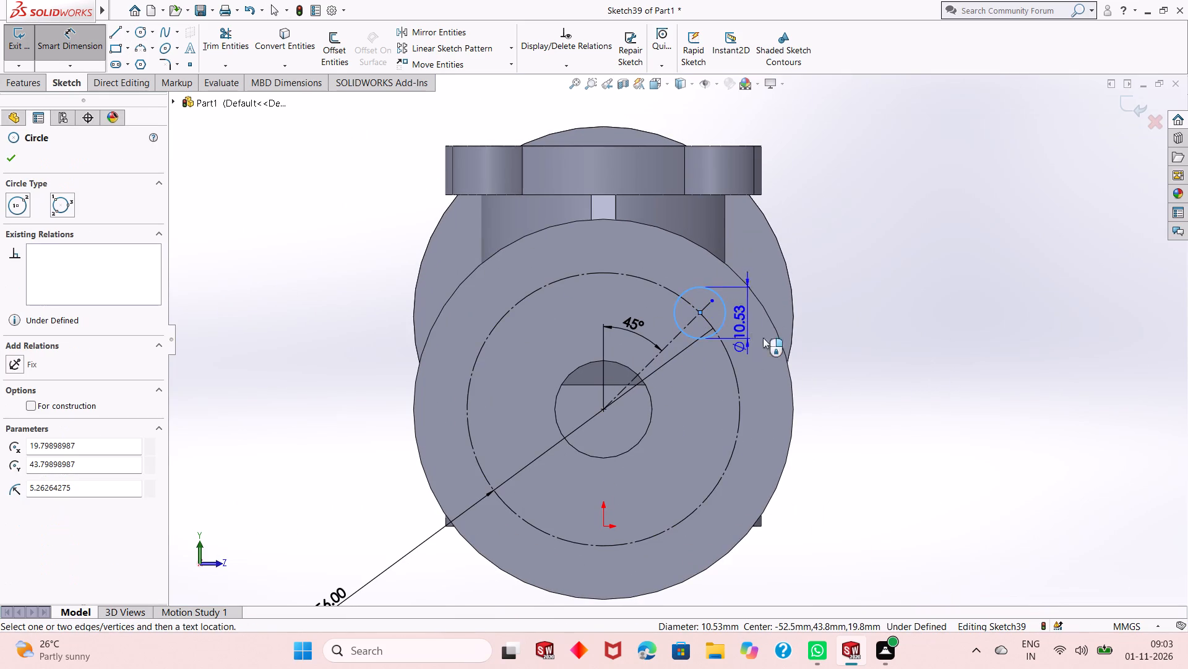
left_click(856, 389)
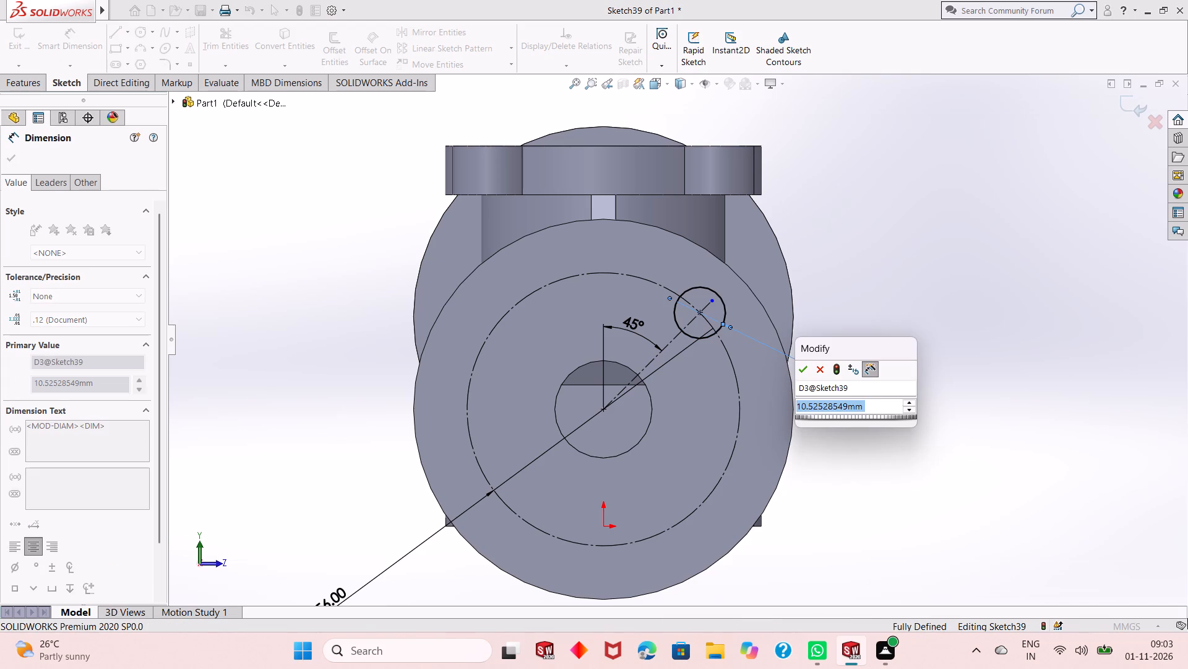
key("9")
key("Return")
right_click(850, 261)
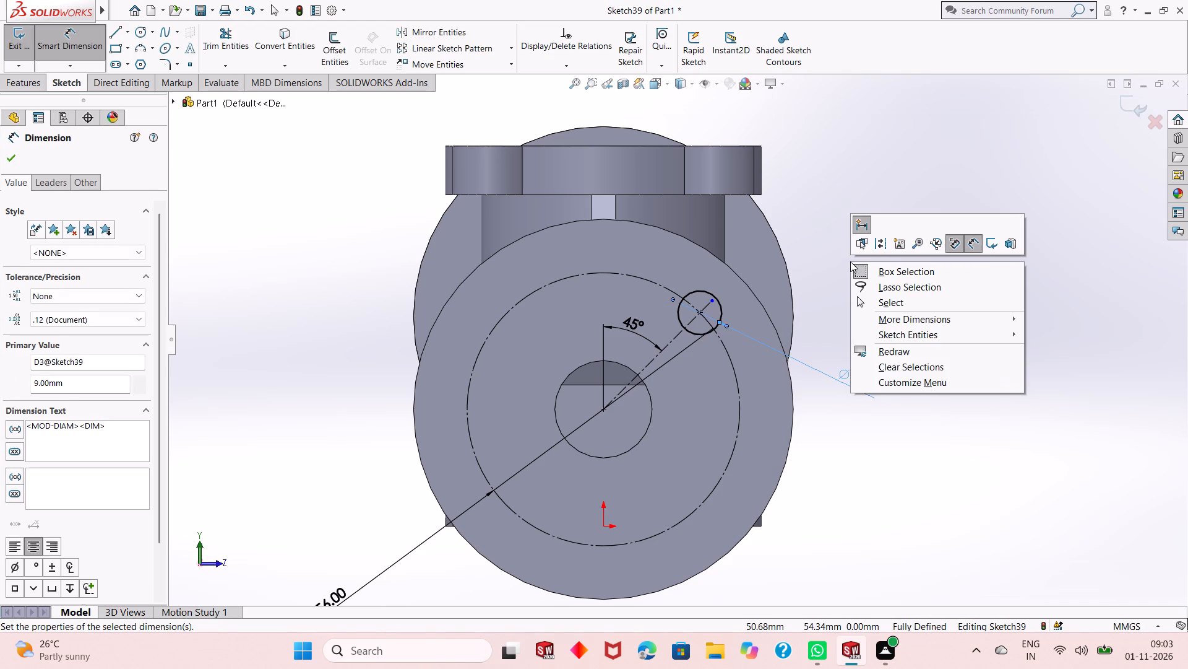
left_click(878, 302)
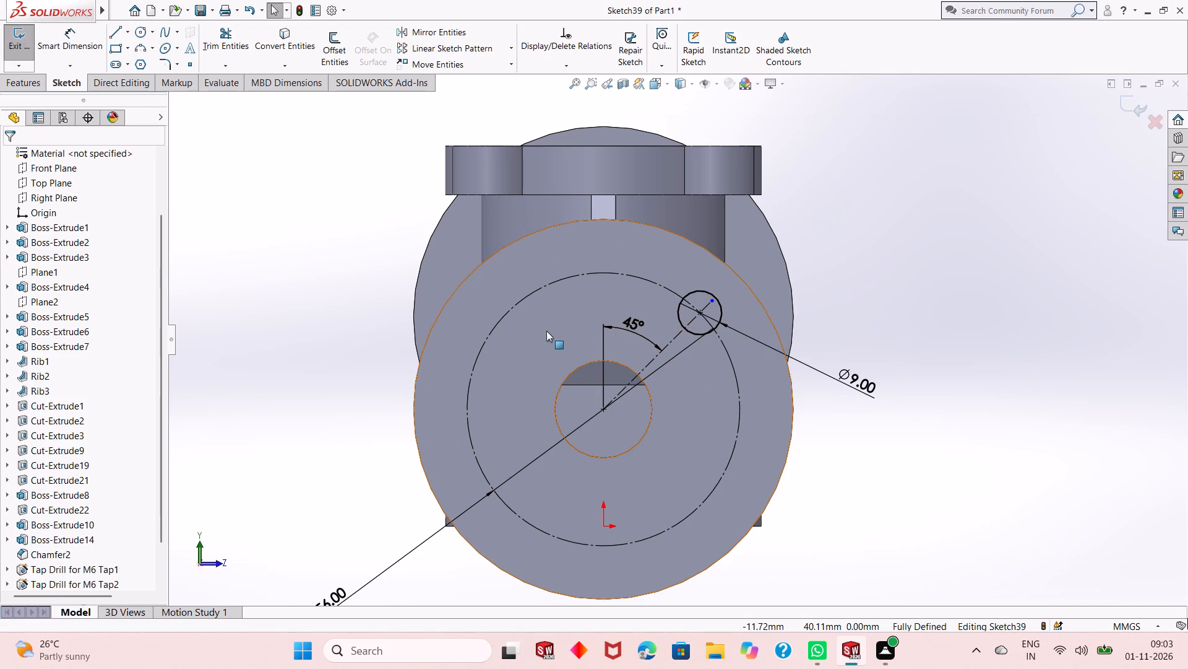
Circular-pattern the 9 mm circle about the bore centre with 4 equally spaced instances over 360°.
left_click(689, 331)
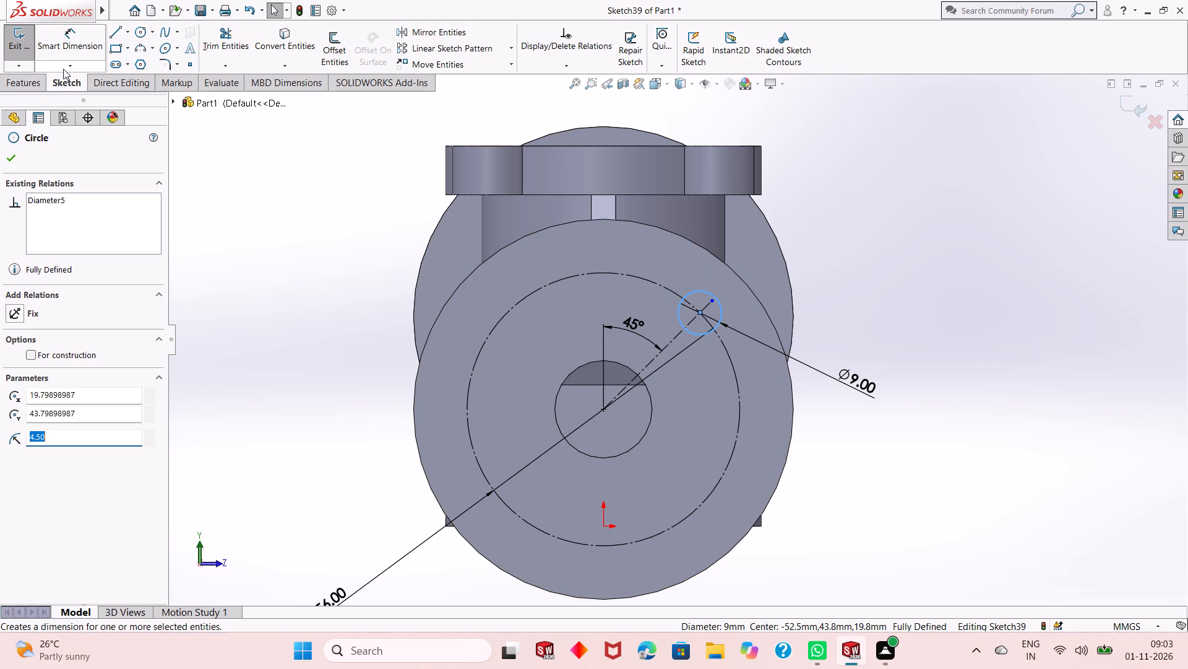
left_click(511, 49)
left_click(502, 75)
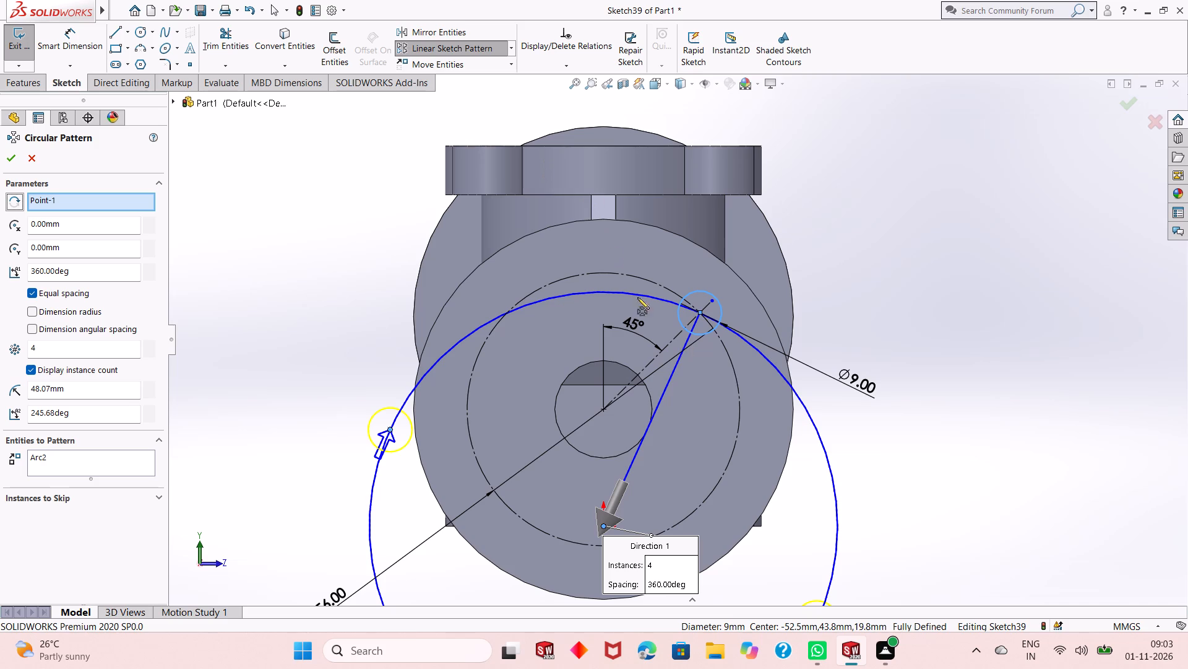
right_click(71, 203)
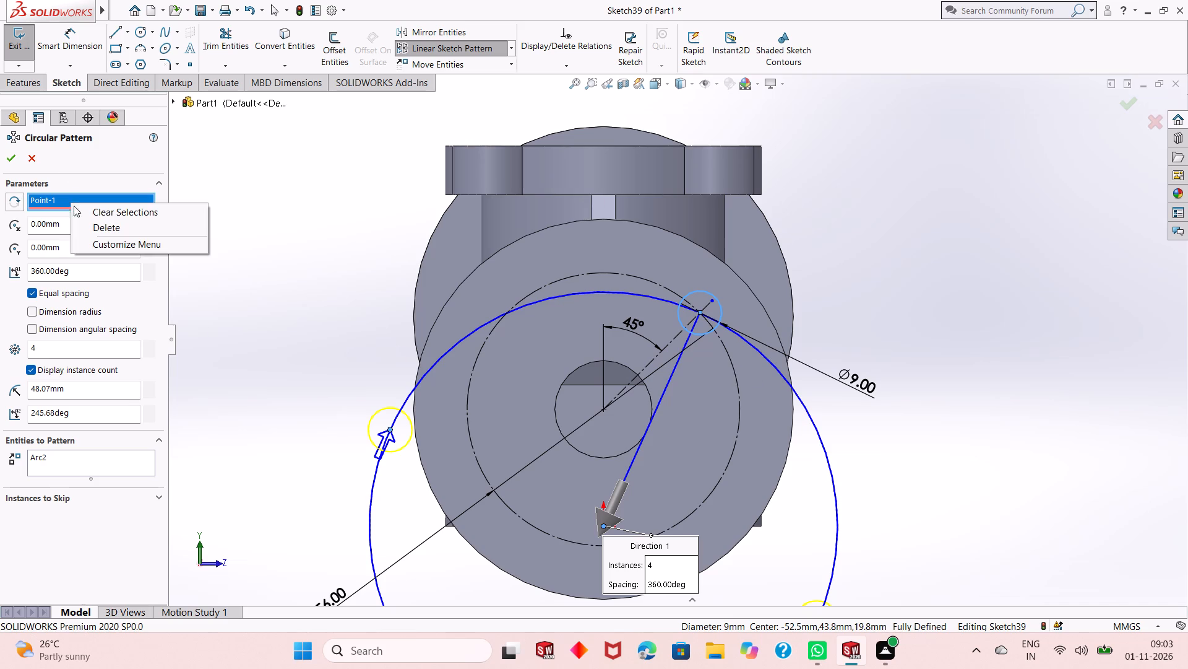
left_click(80, 221)
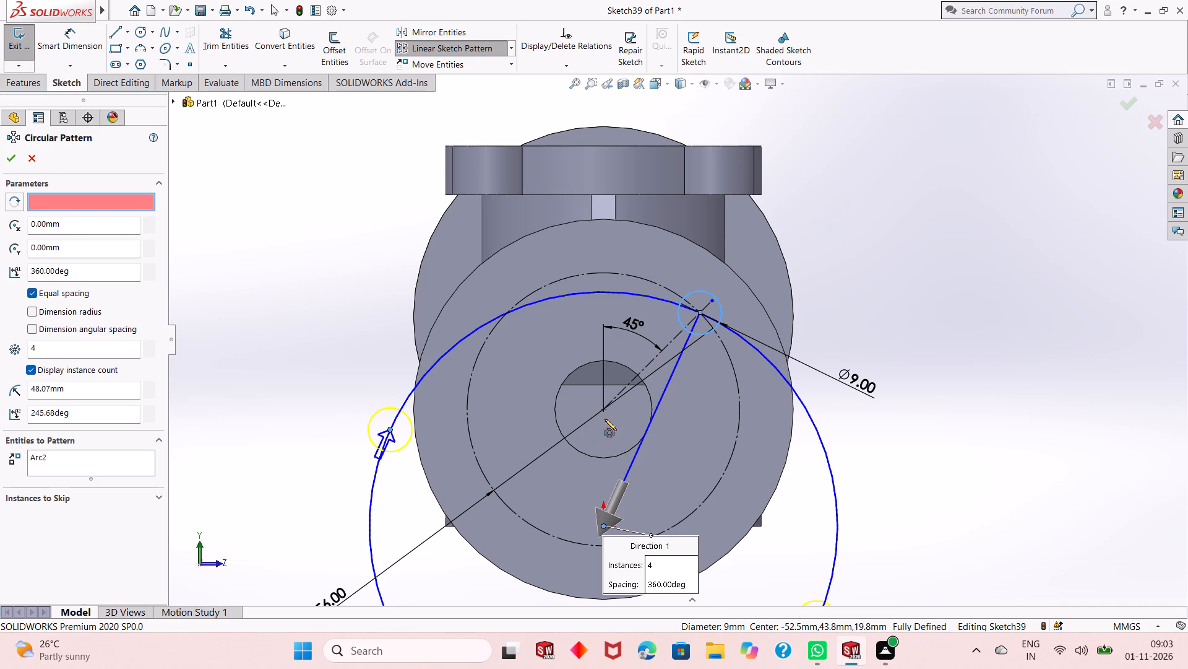
left_click(603, 409)
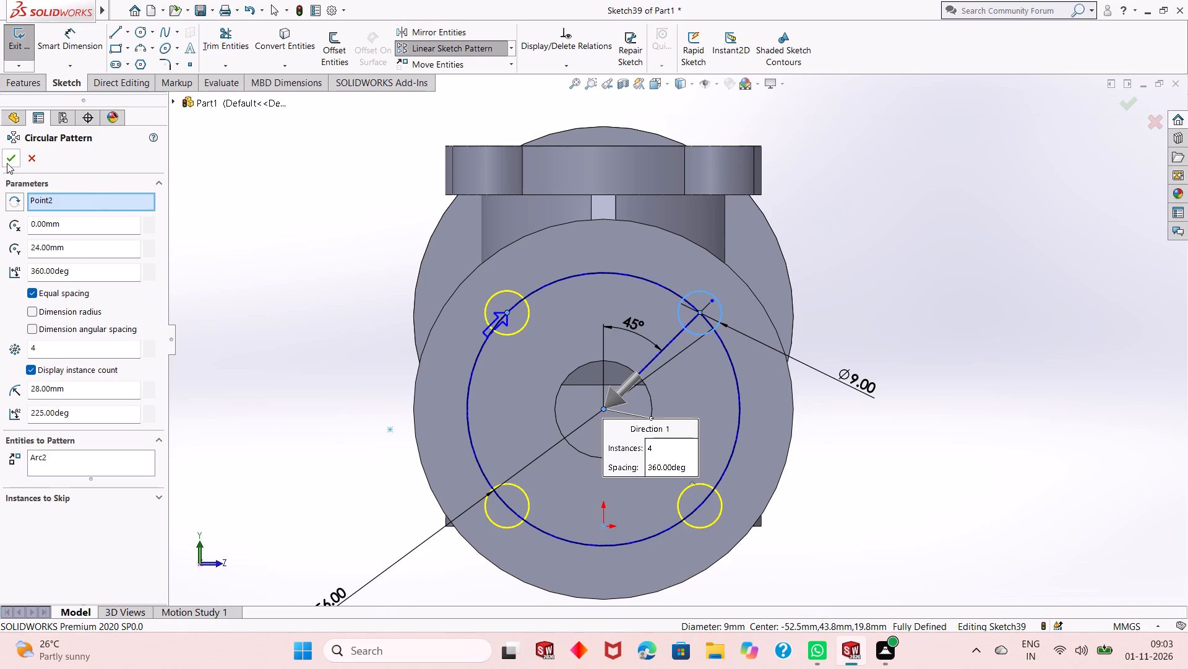
left_click(7, 162)
left_click(302, 242)
Make the centres of the upper-left and lower-left patterned circles coincident with the 56 mm construction circle.
scroll(513, 294, "down", 3)
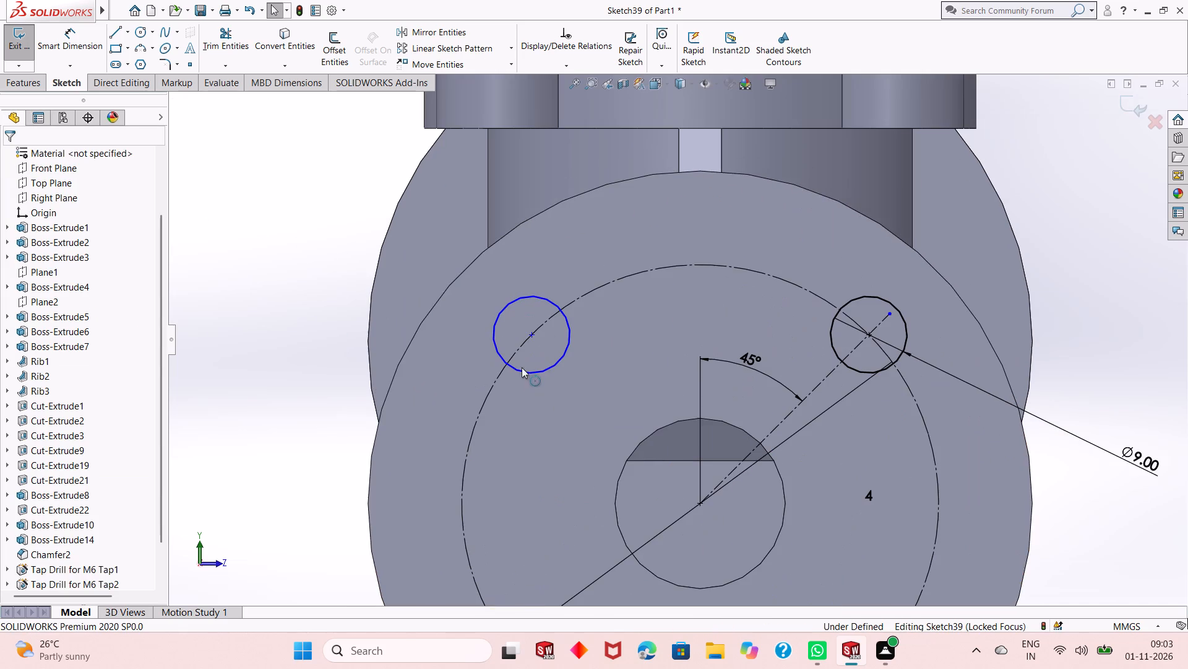
left_click(530, 338)
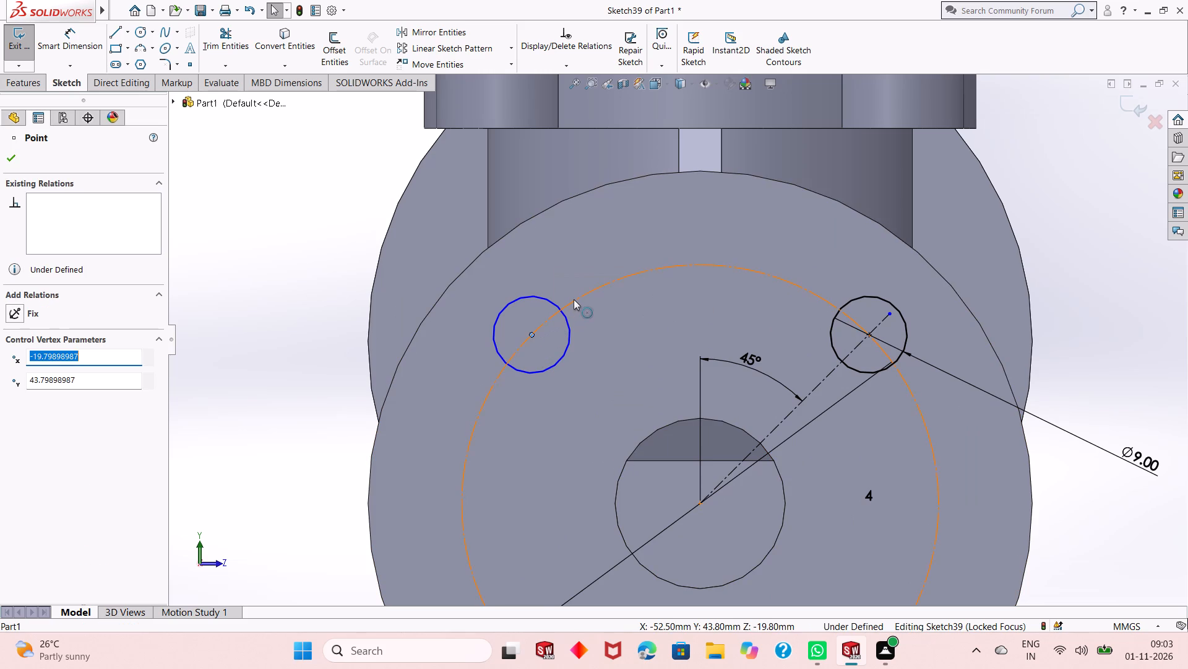
left_click(574, 299, "ctrl")
left_click(629, 240)
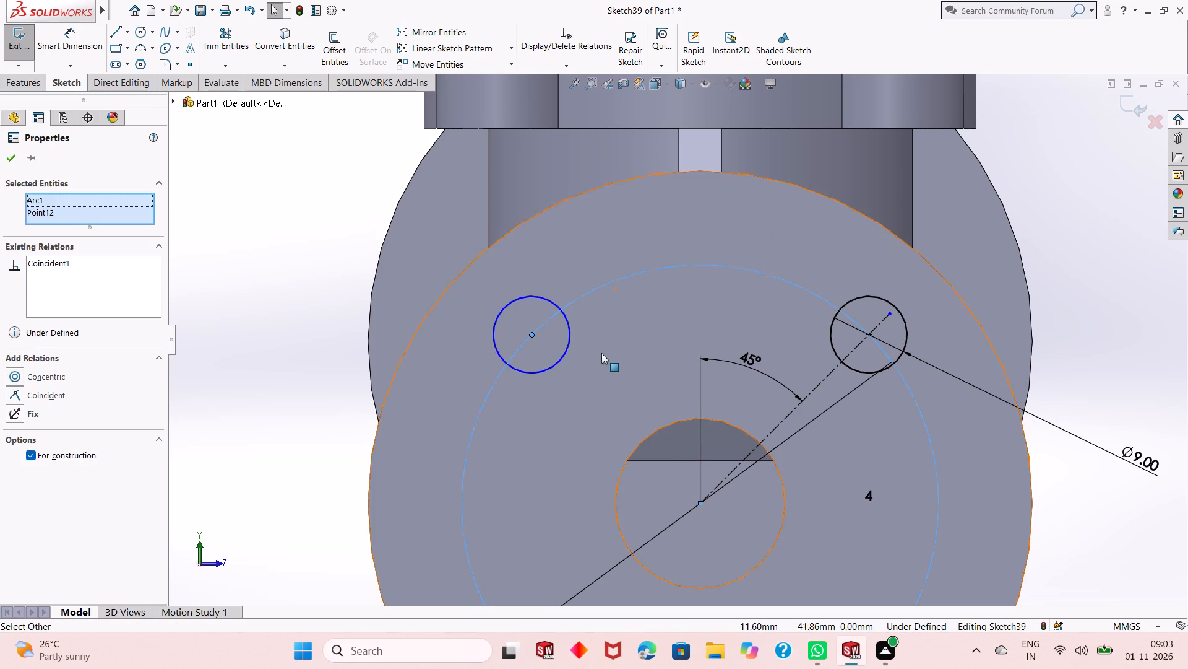
scroll(601, 353, "up", 5)
scroll(744, 477, "down", 2)
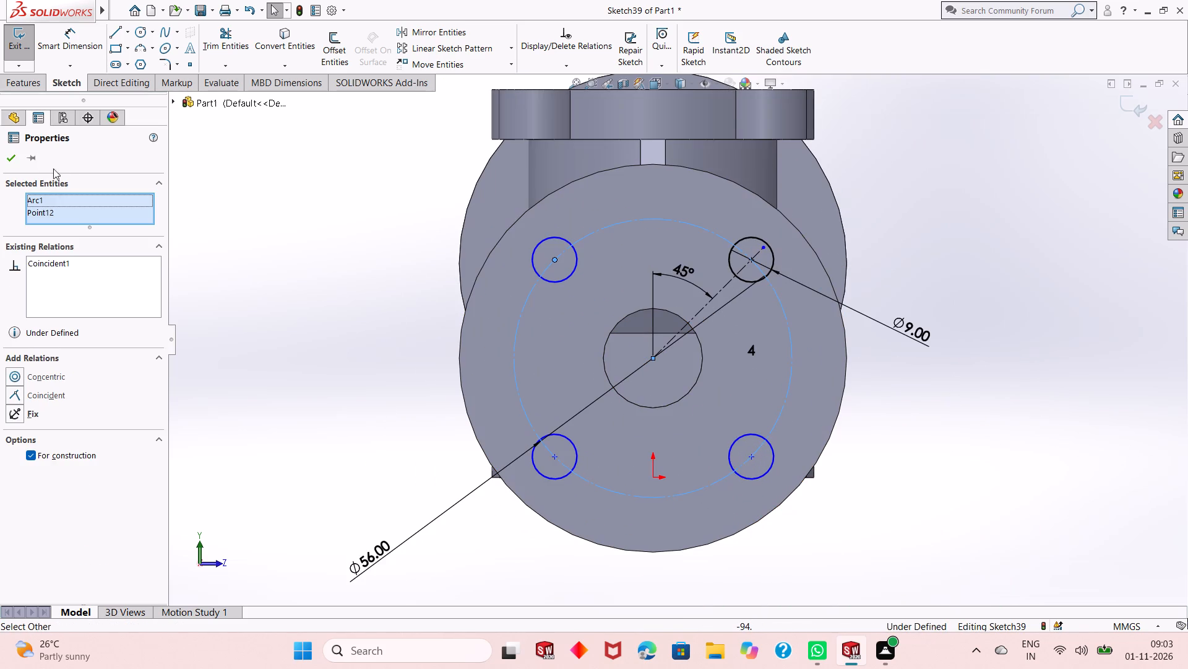
left_click(9, 157)
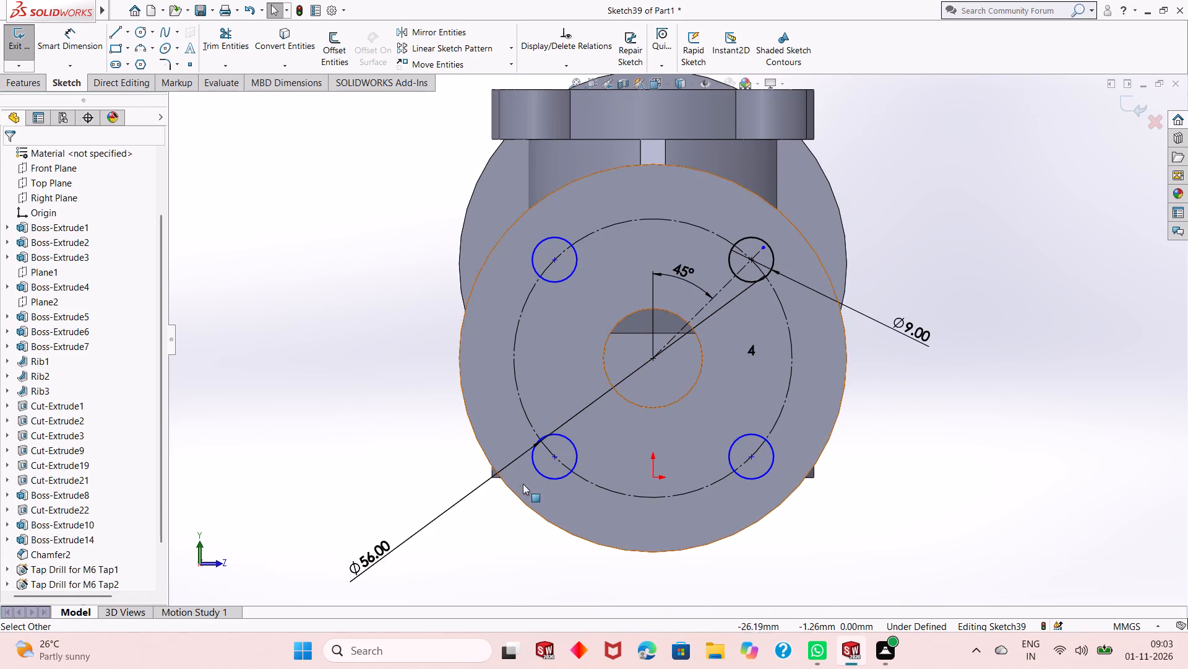
left_click(554, 458)
left_click(559, 461, "ctrl")
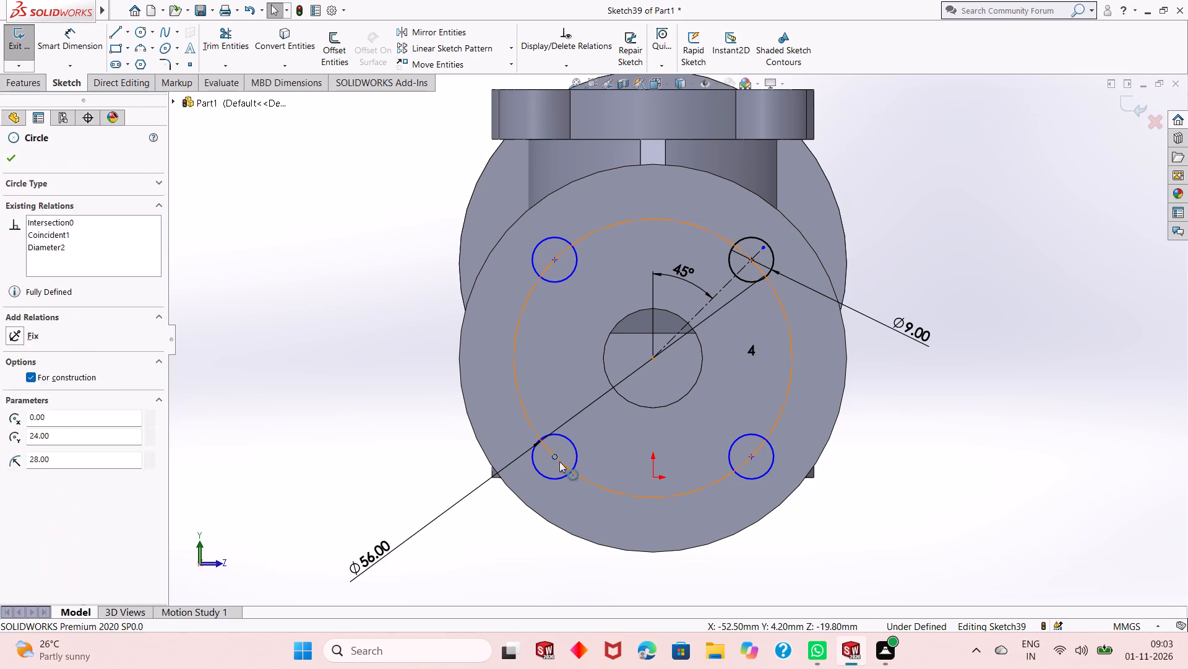
left_click(614, 404)
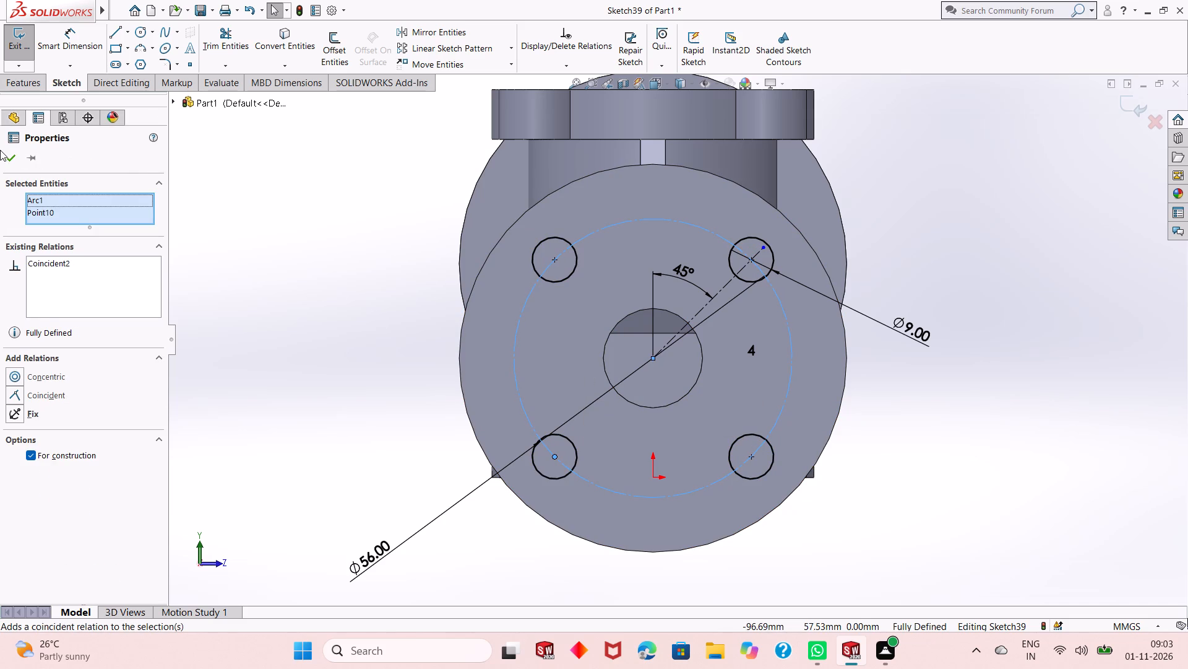
left_click(11, 159)
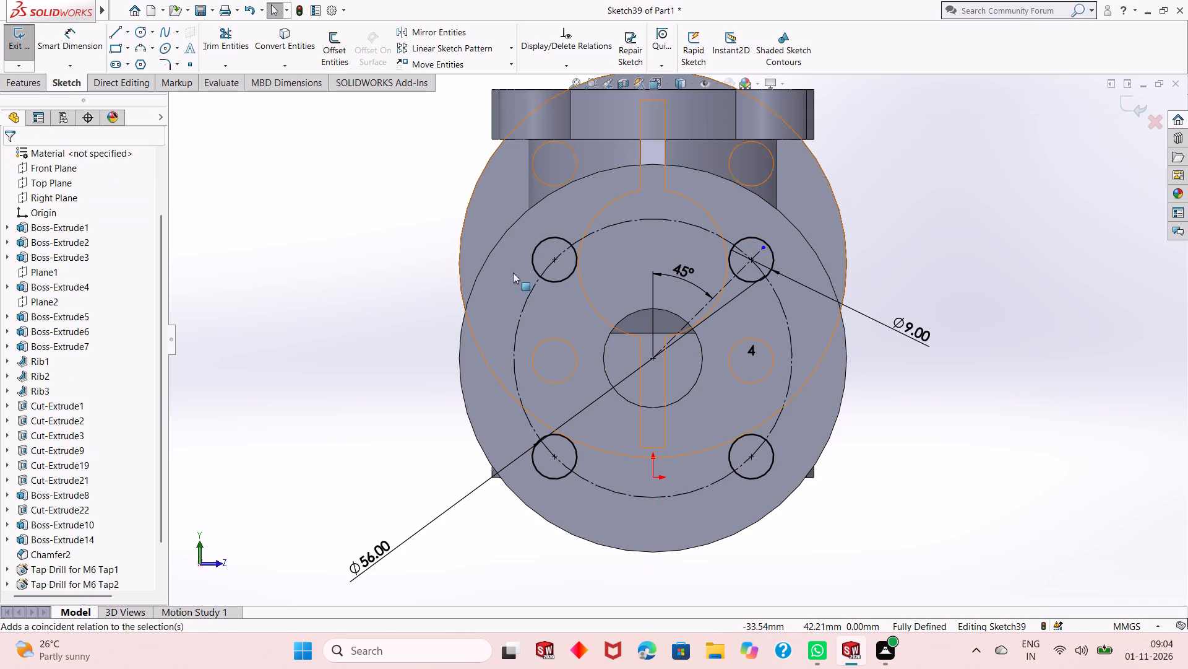
Cut-extrude the four 9 mm circles through the flange with a blind depth of 20 mm.
middle_click_drag(611, 273, 550, 292)
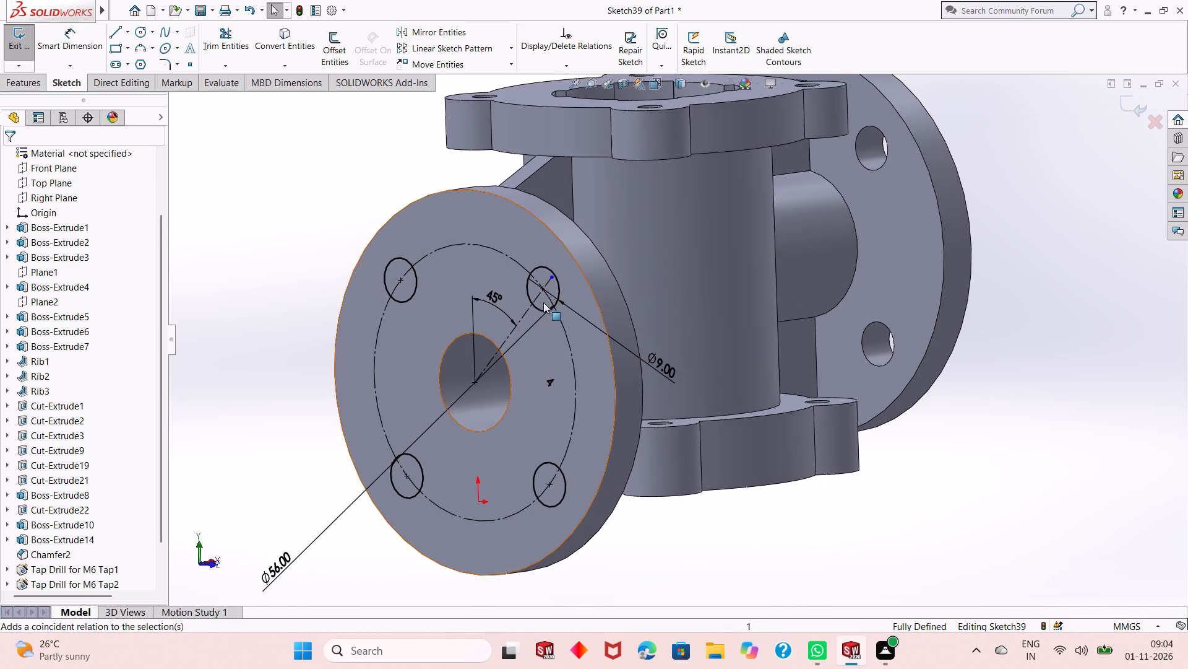
scroll(543, 302, "up", 1)
left_click(32, 87)
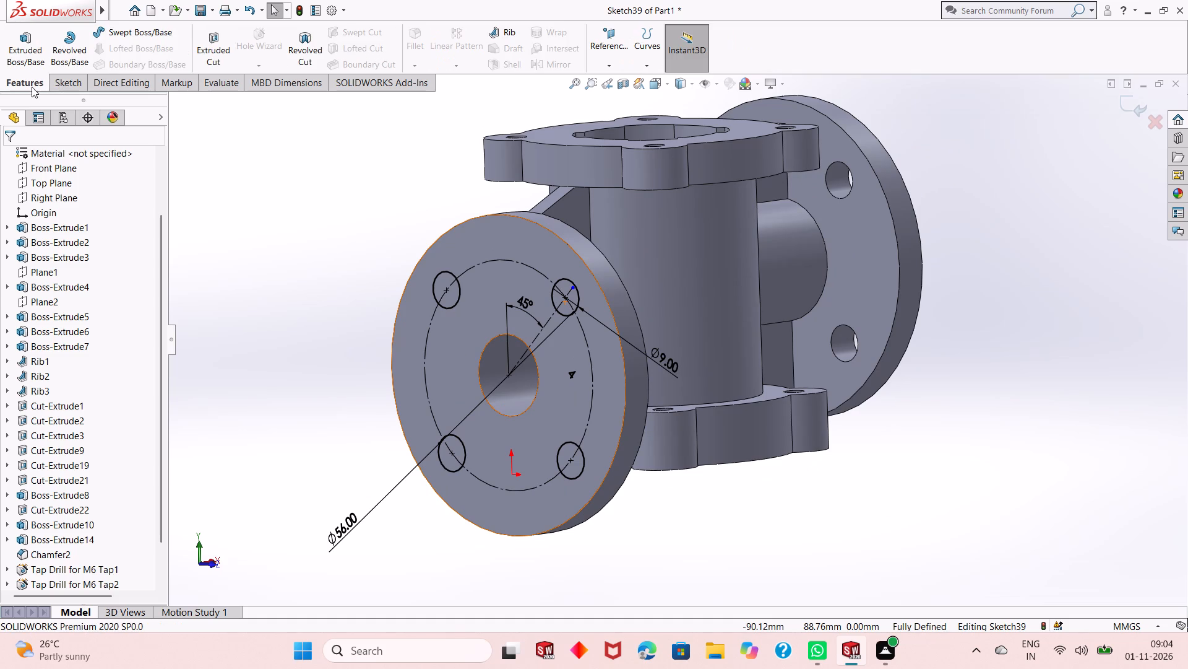
left_click(199, 46)
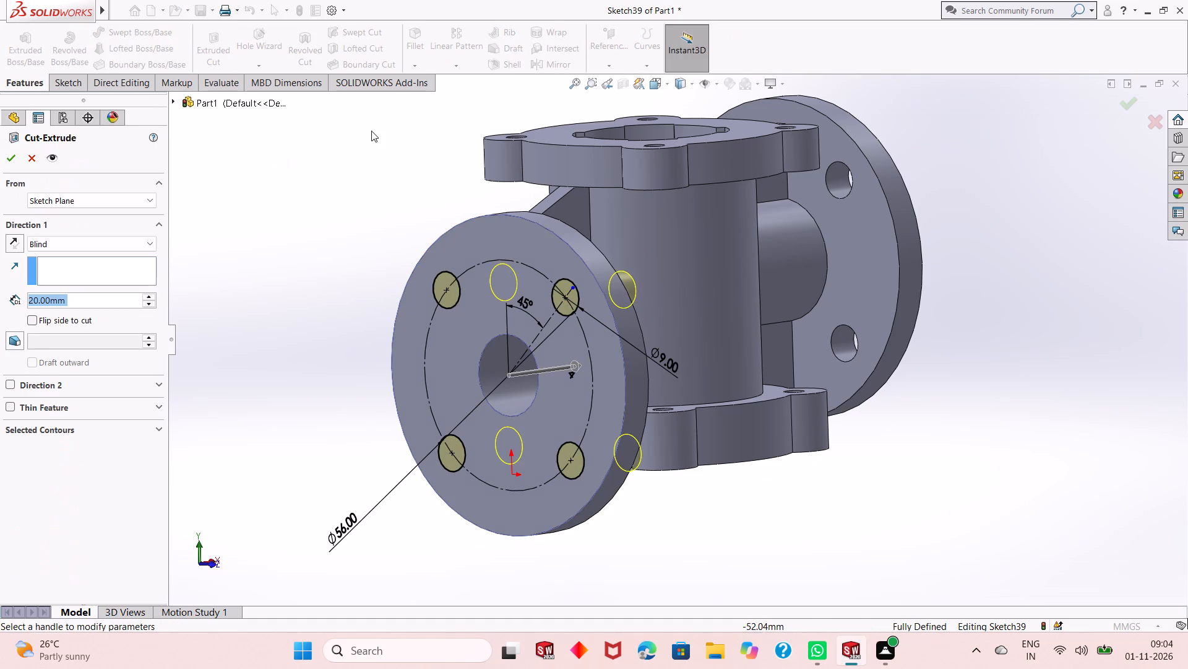
middle_click_drag(451, 245, 388, 266)
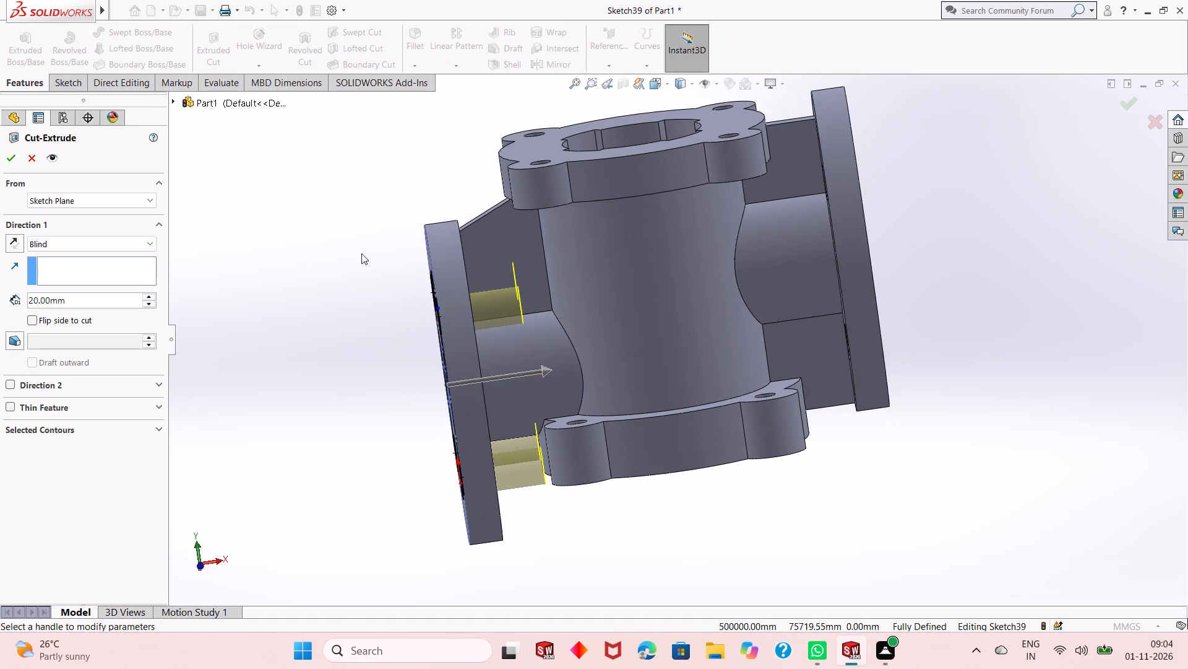
left_click(8, 156)
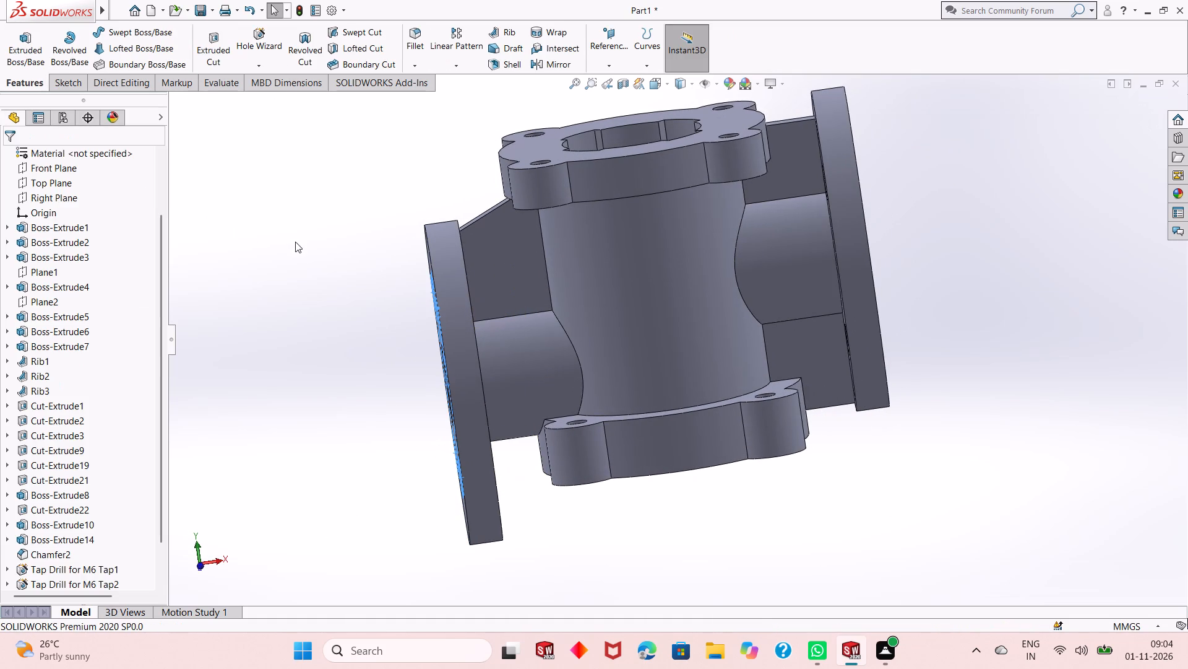
Inspect the bolt holes in both side flanges of the valve body from several angles.
left_click(296, 242)
middle_click_drag(405, 307, 525, 269)
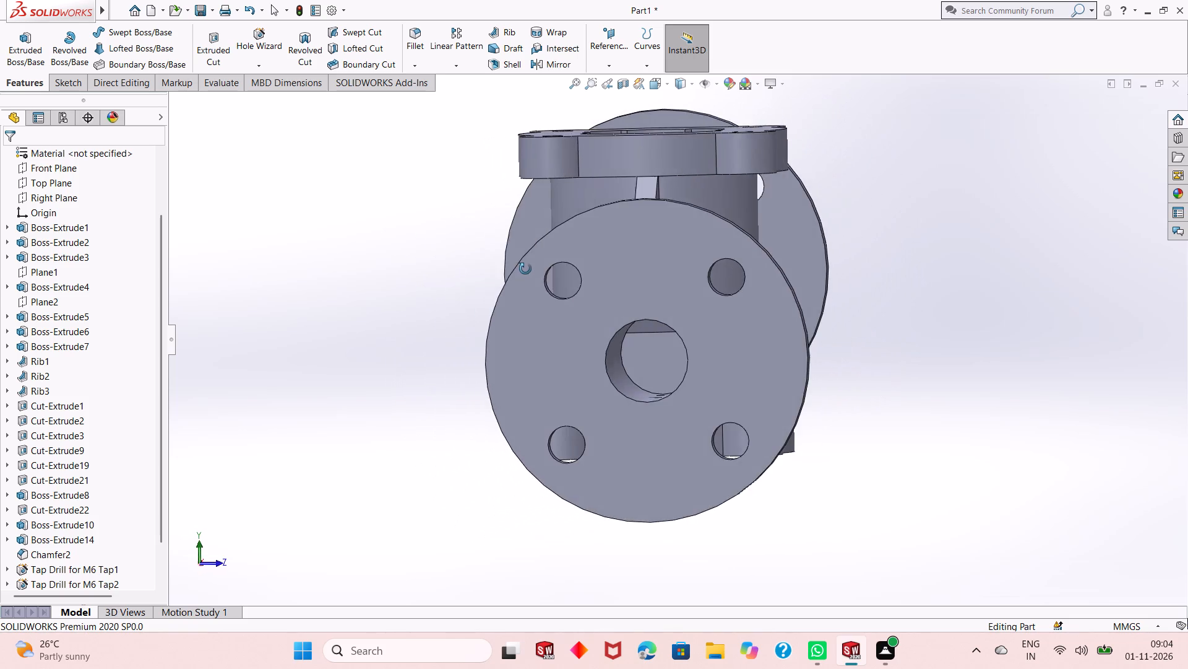
middle_click_drag(525, 269, 619, 275)
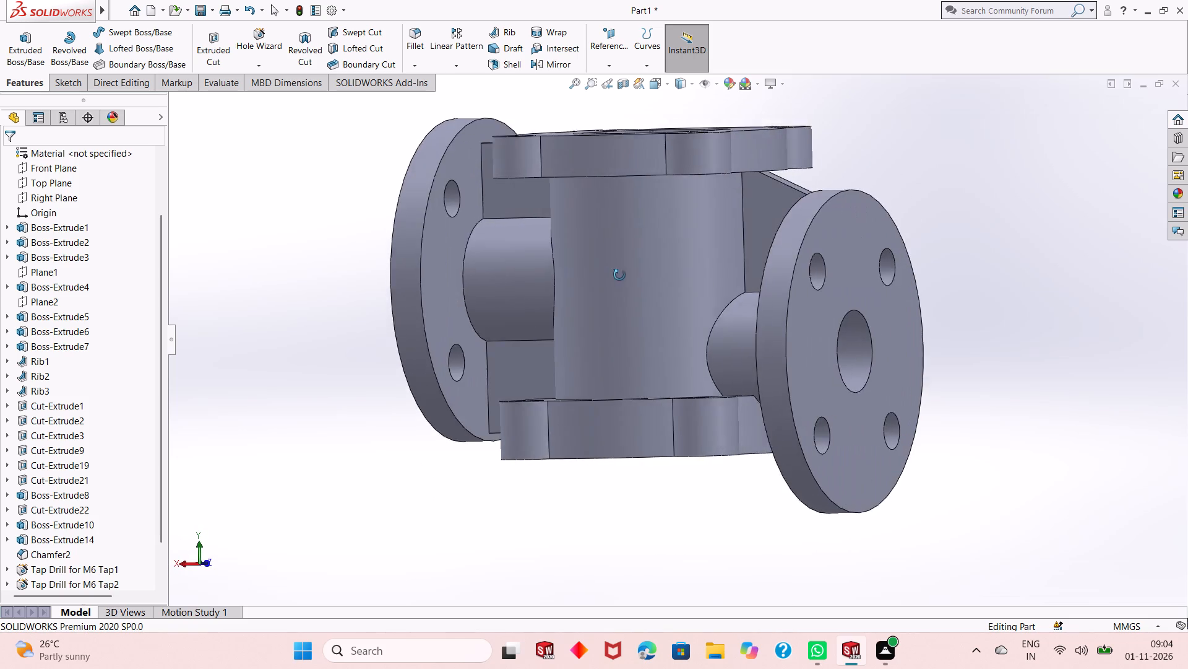
middle_click_drag(619, 275, 700, 281)
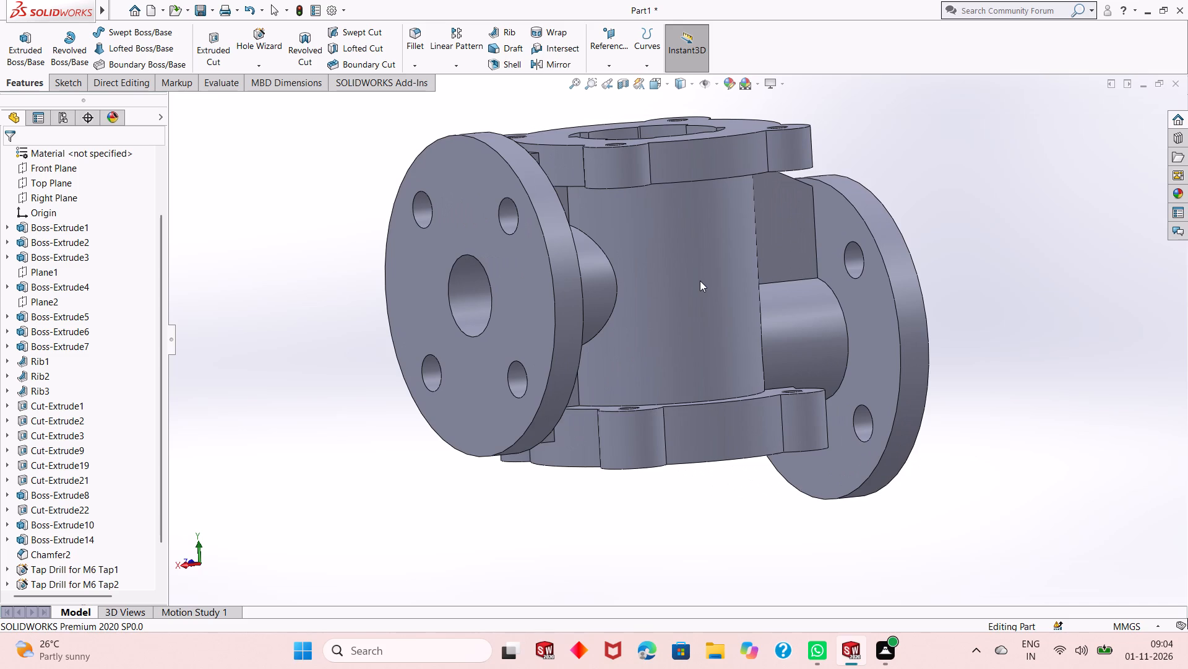
scroll(716, 341, "up", 3)
middle_click_drag(717, 440, 704, 416)
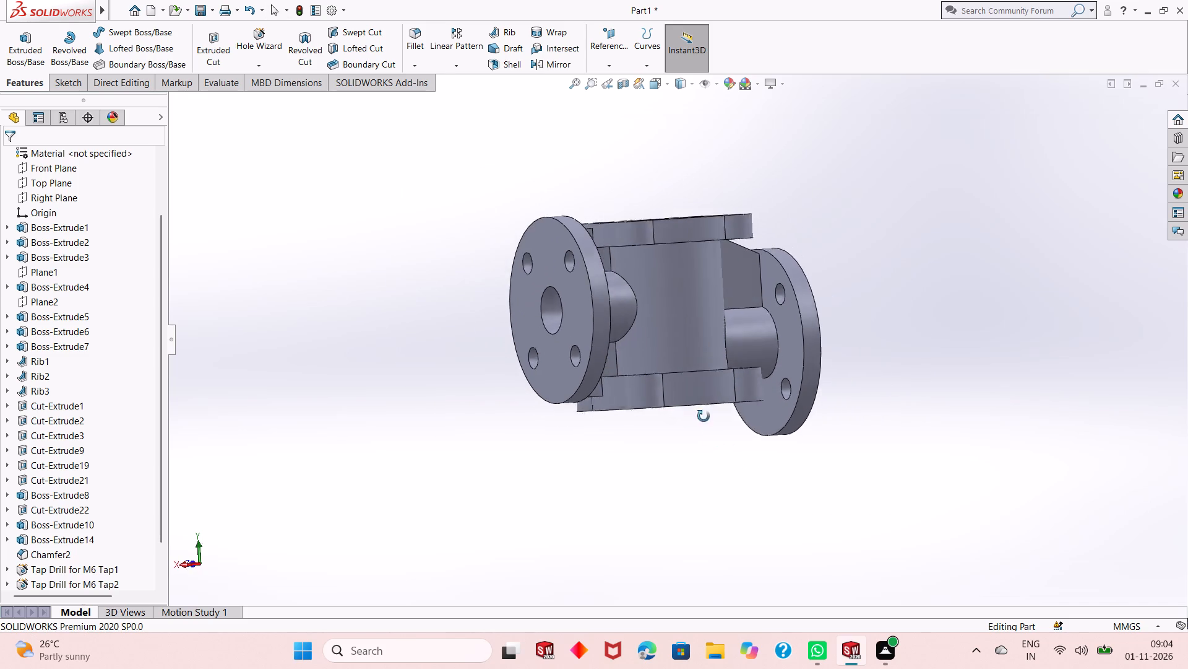
middle_click_drag(704, 416, 683, 446)
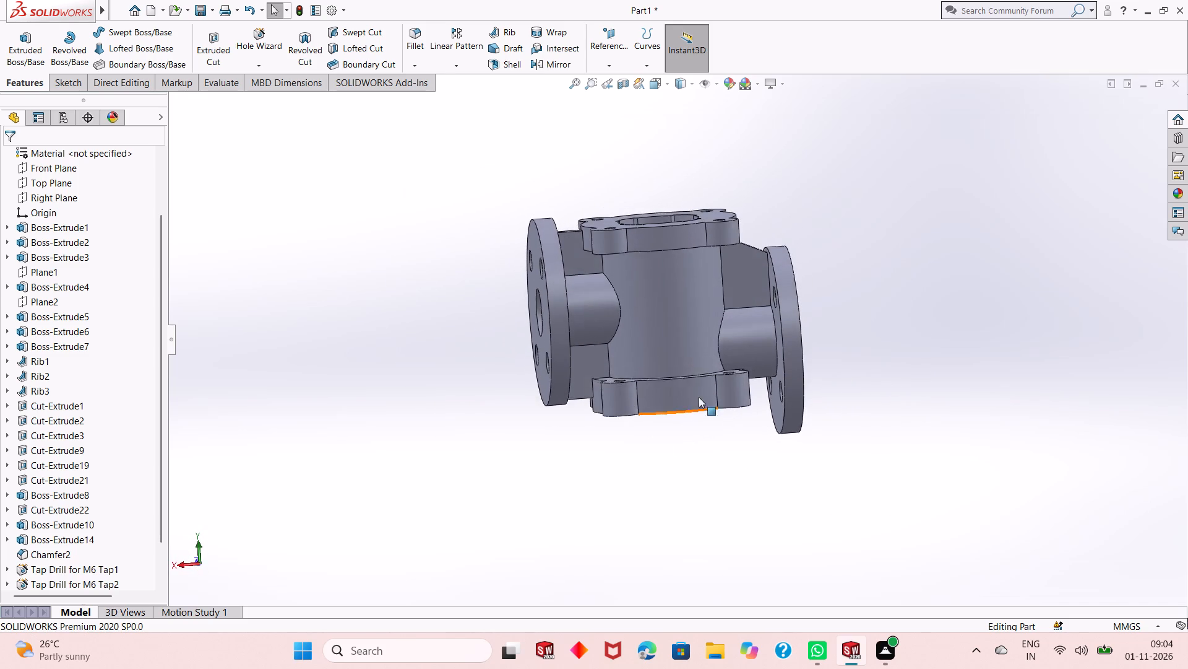
scroll(714, 310, "down", 2)
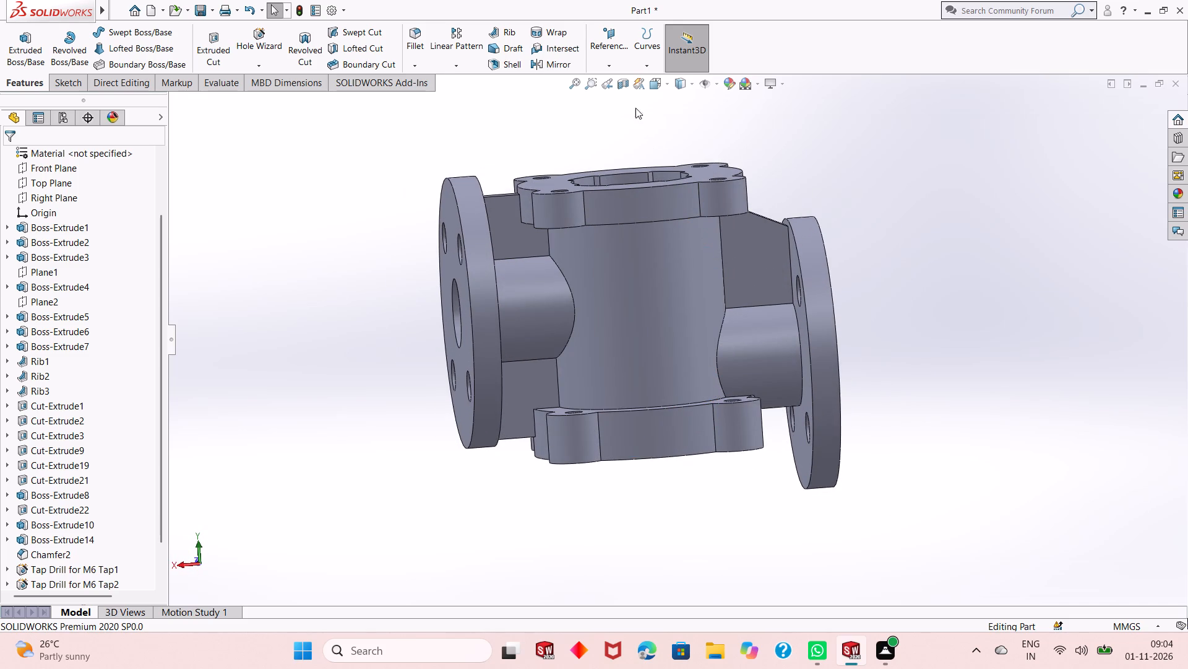
Section the valve body along the Front Plane and examine the internal bores, valve seat and side passages.
left_click(624, 87)
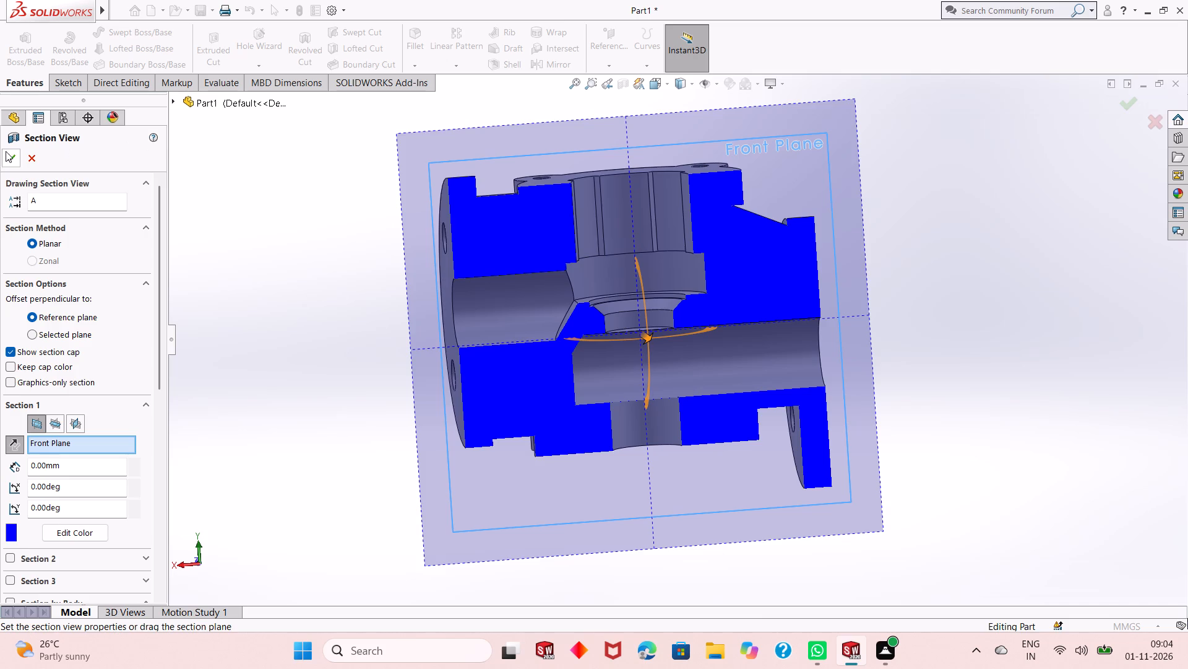
left_click(9, 157)
middle_click(621, 349)
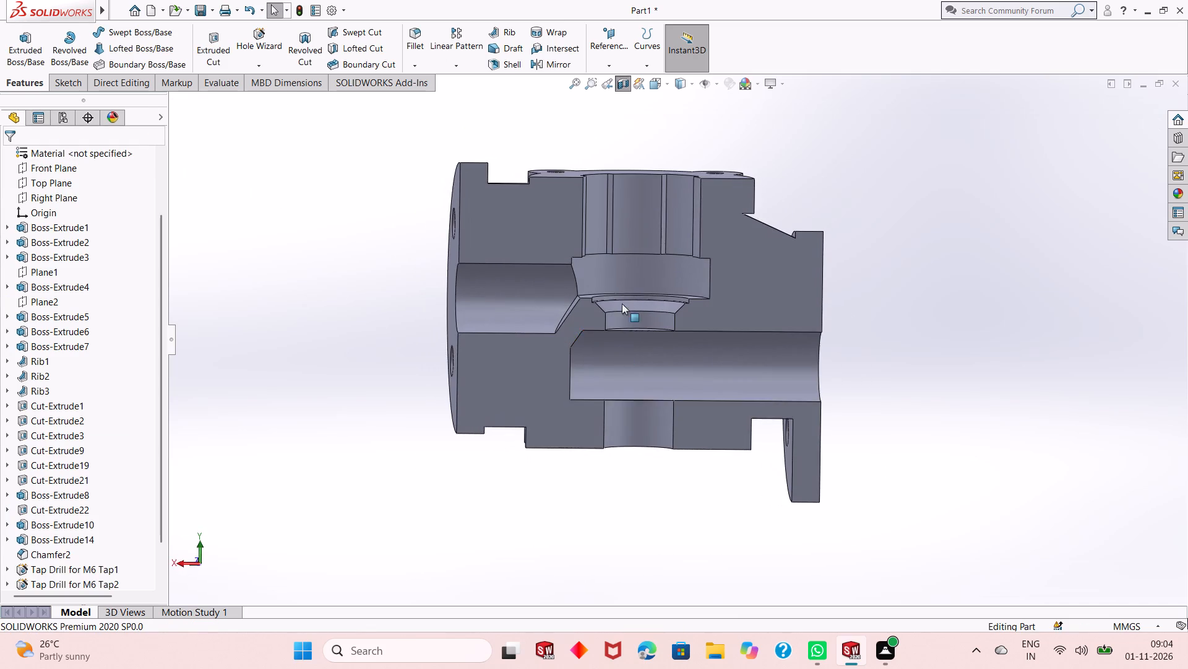
scroll(624, 295, "down", 1)
scroll(625, 354, "down", 3)
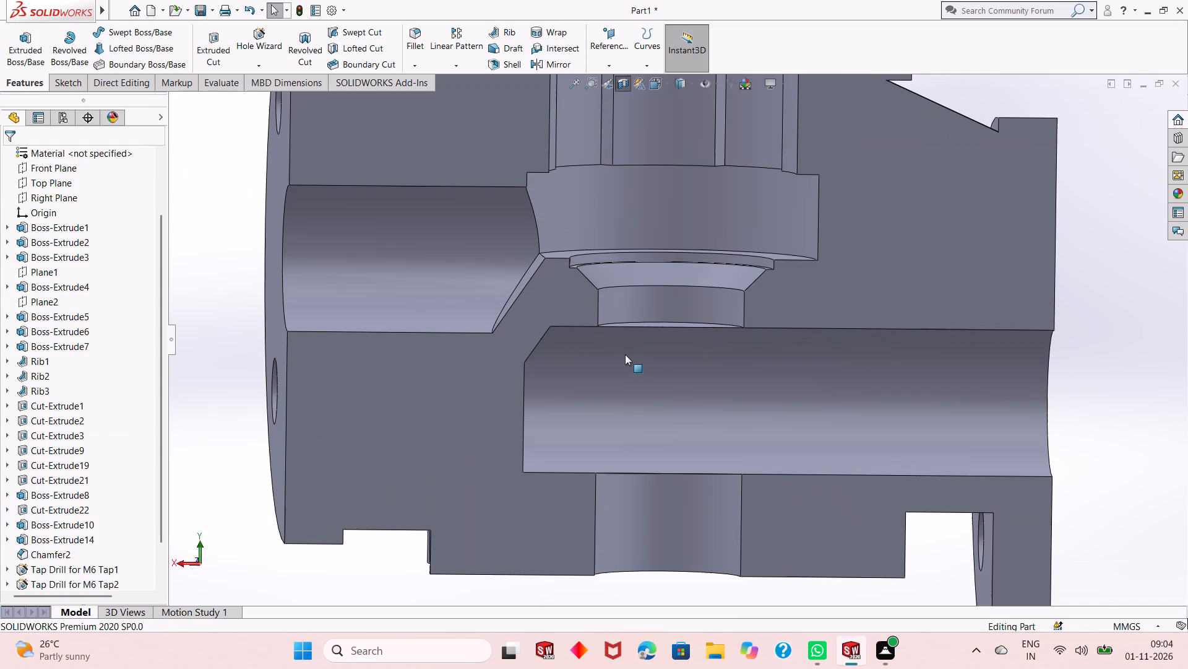
scroll(613, 463, "up", 2)
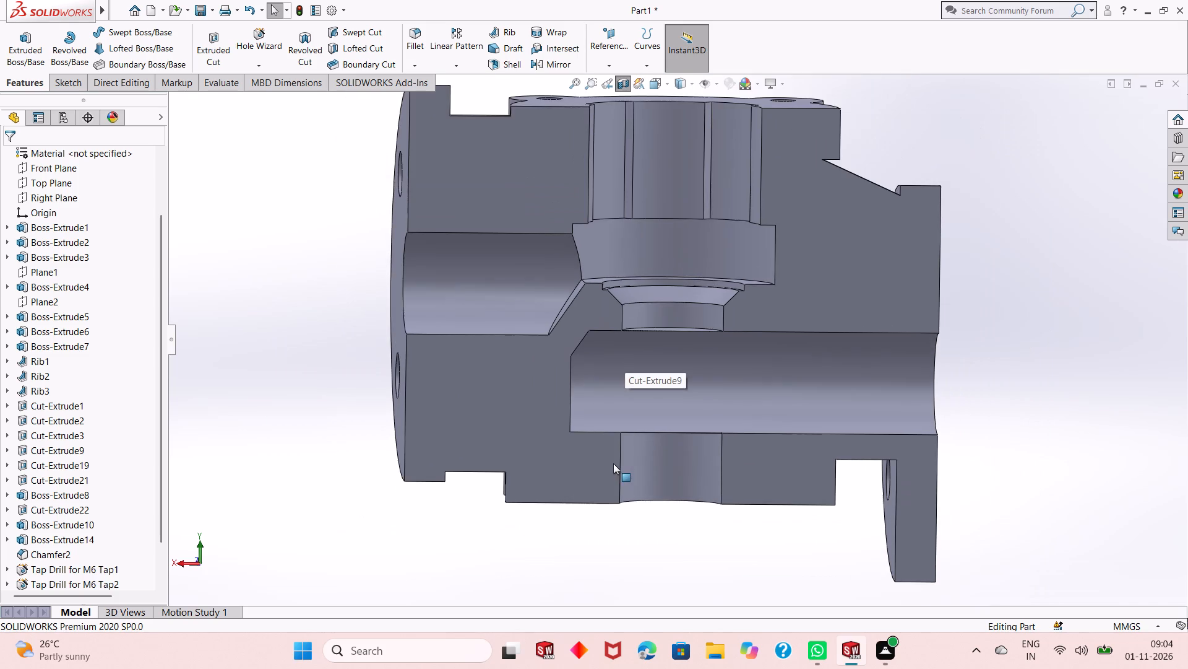
middle_click_drag(613, 497, 630, 470)
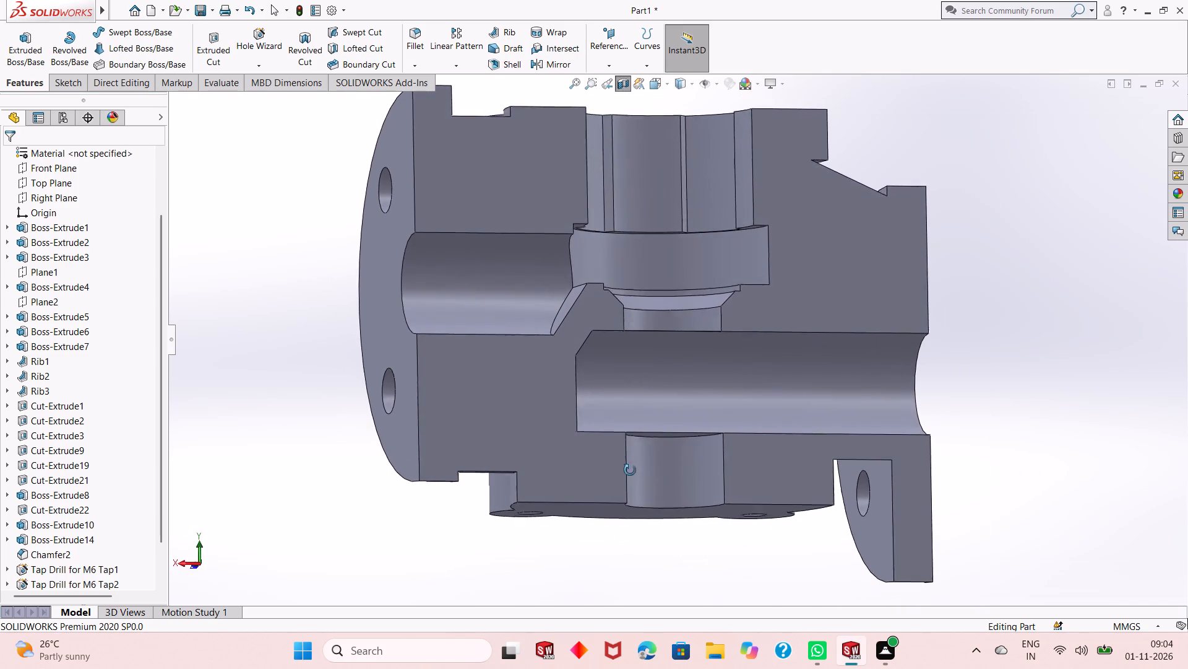
middle_click_drag(630, 470, 609, 515)
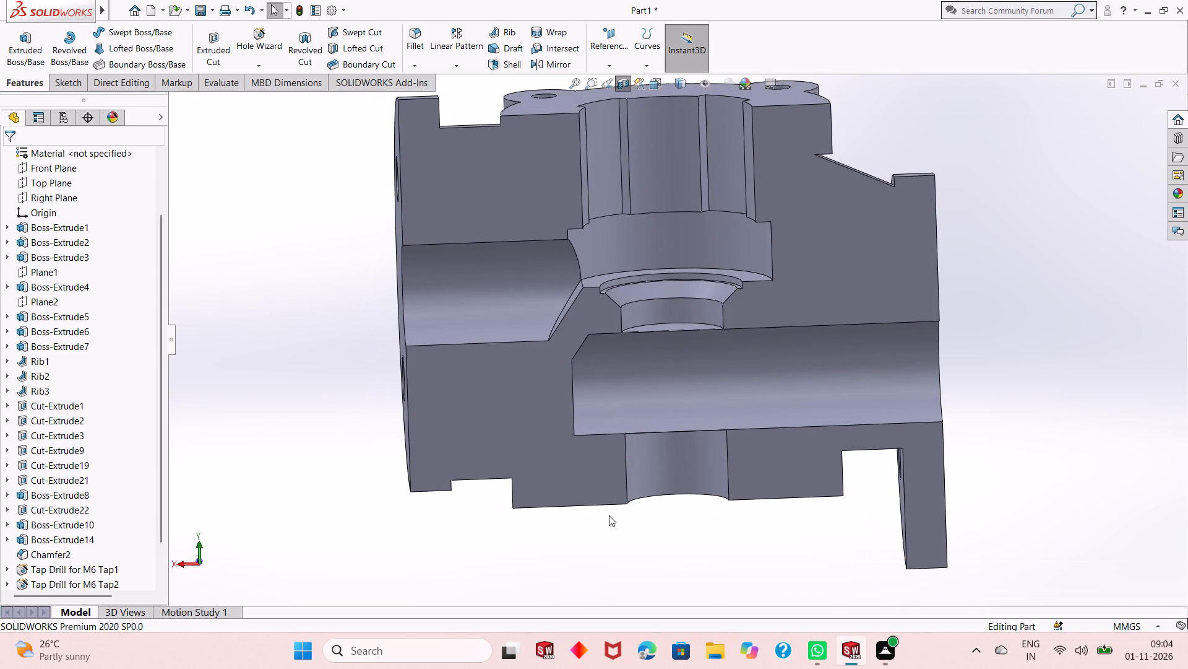
scroll(665, 409, "up", 1)
middle_click_drag(665, 409, 672, 369)
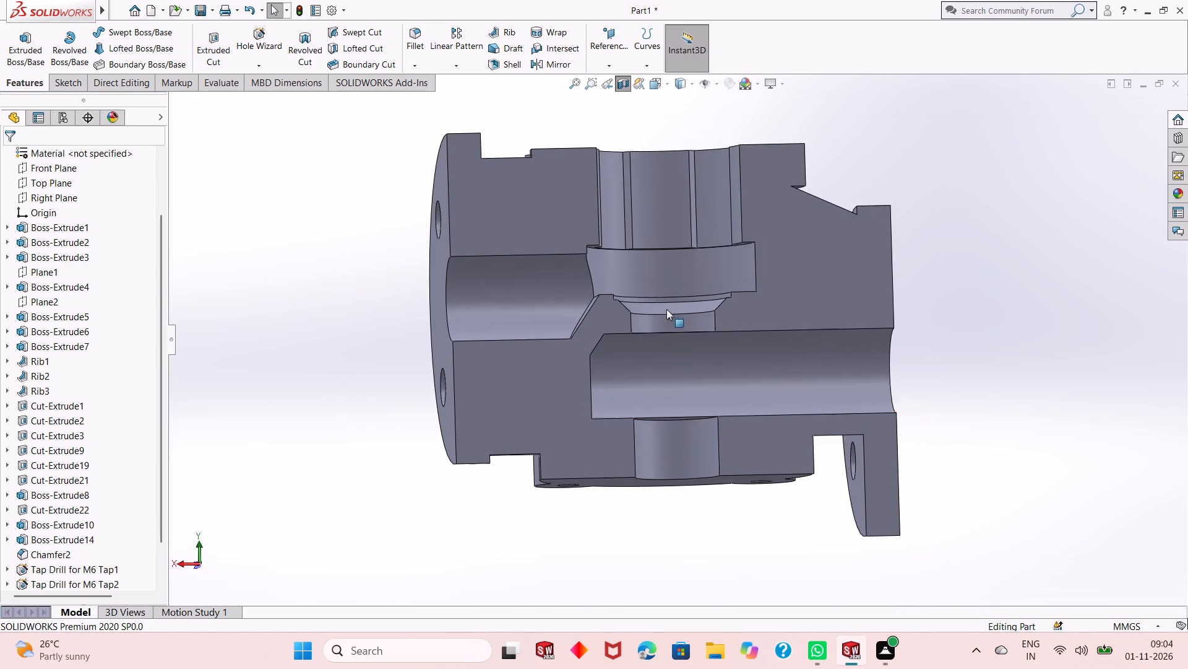
scroll(666, 304, "down", 1)
scroll(666, 304, "up", 1)
middle_click_drag(670, 312, 669, 338)
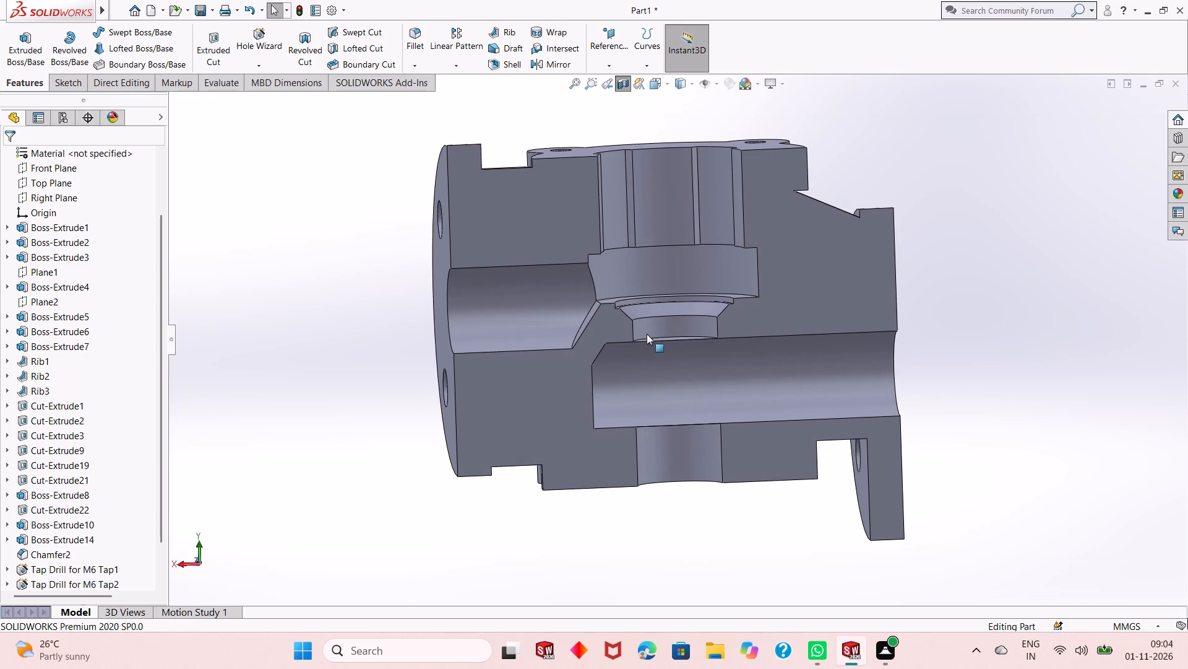
scroll(647, 338, "up", 1)
scroll(664, 296, "down", 6)
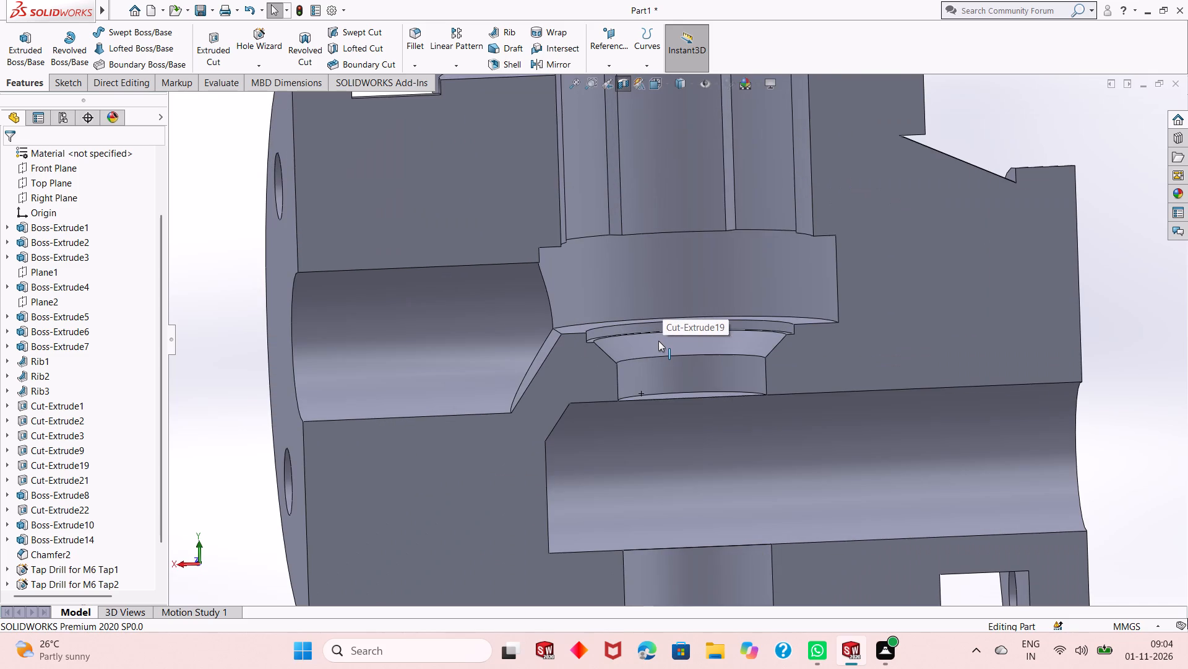
scroll(658, 341, "up", 5)
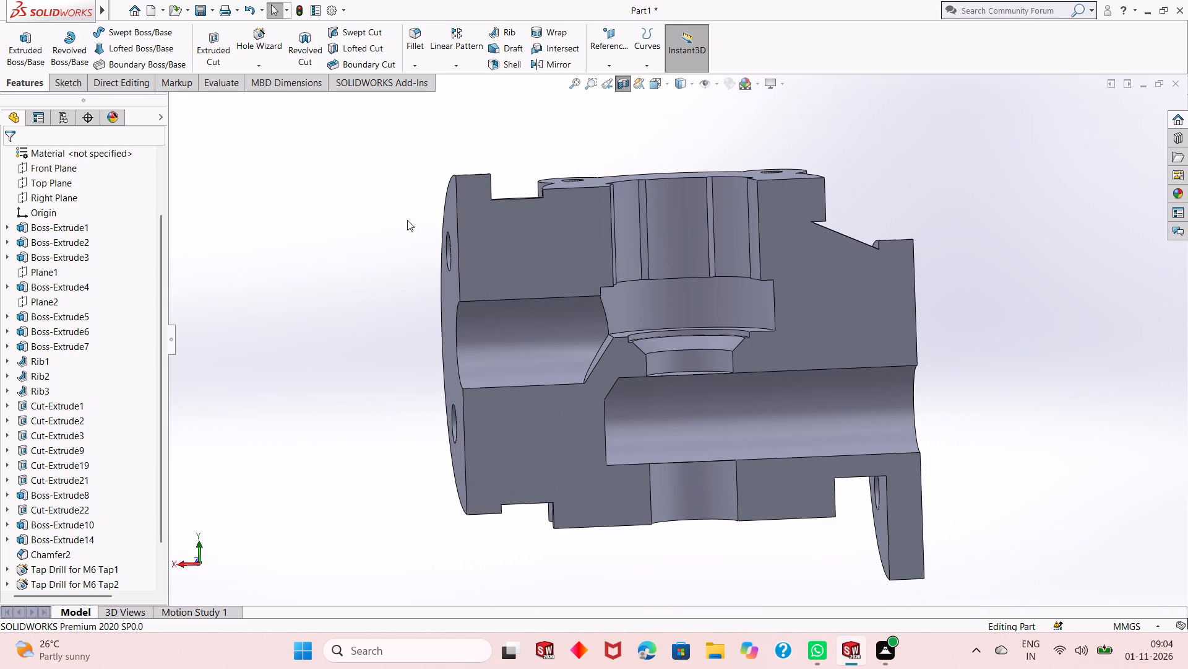
left_click(623, 84)
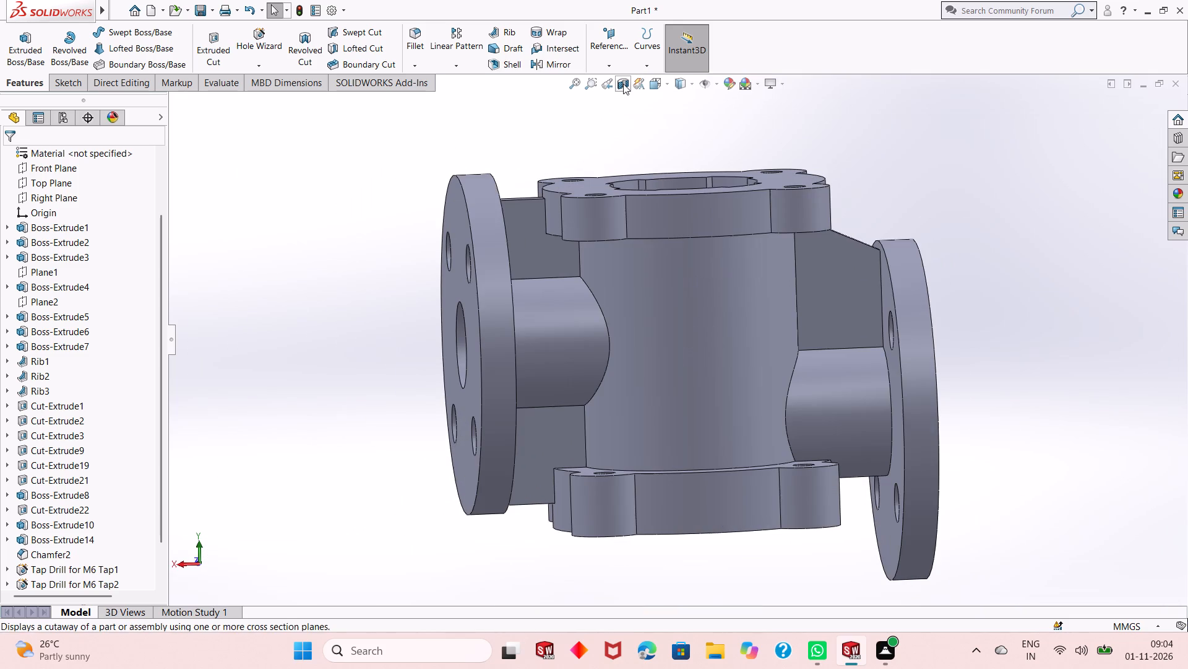
Start a 2 mm constant-radius fillet and add the inner-face rim edges of both round side flanges.
middle_click_drag(632, 347, 641, 446)
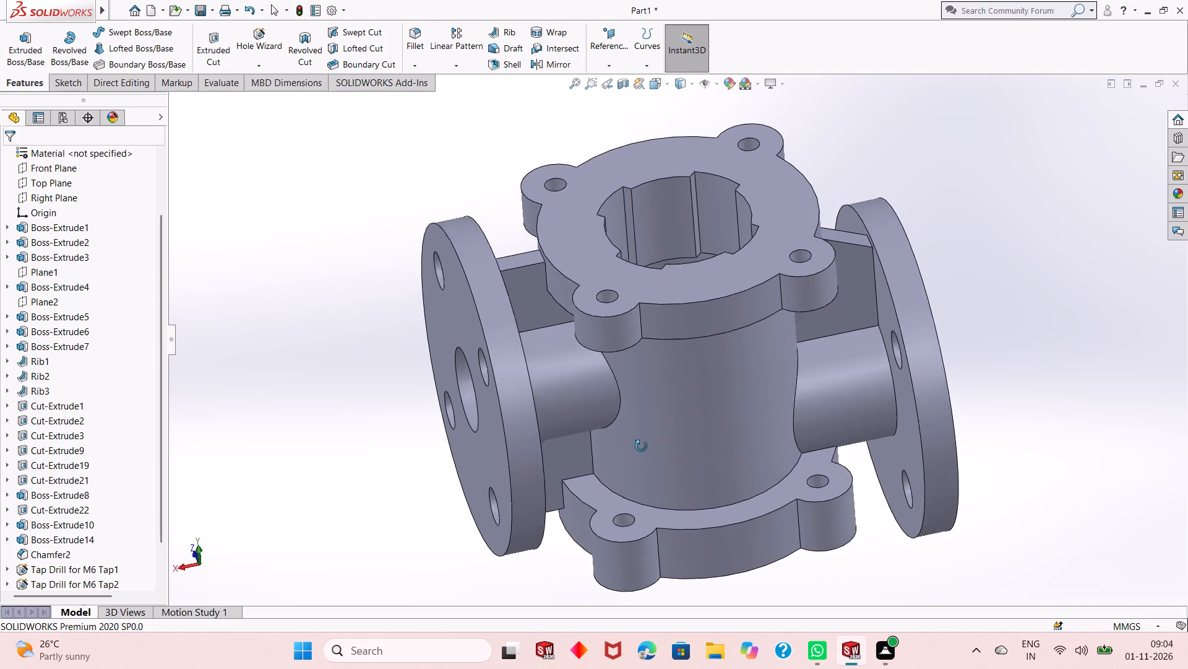
middle_click_drag(641, 446, 633, 323)
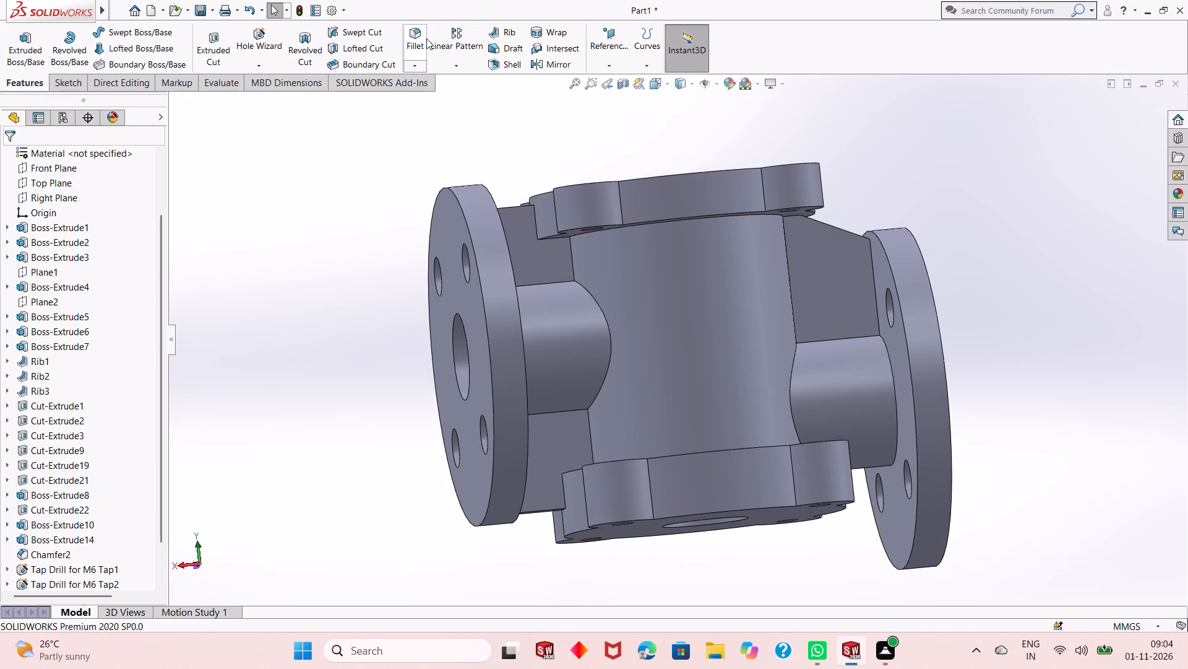
left_click(418, 45)
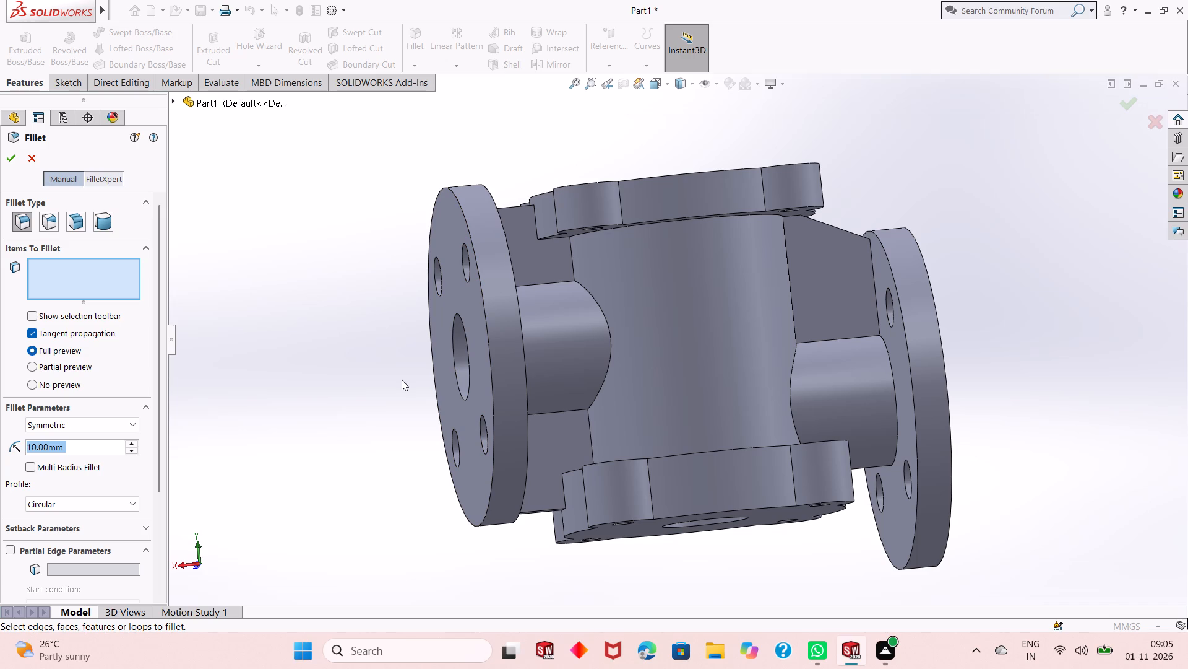
scroll(424, 382, "up", 1)
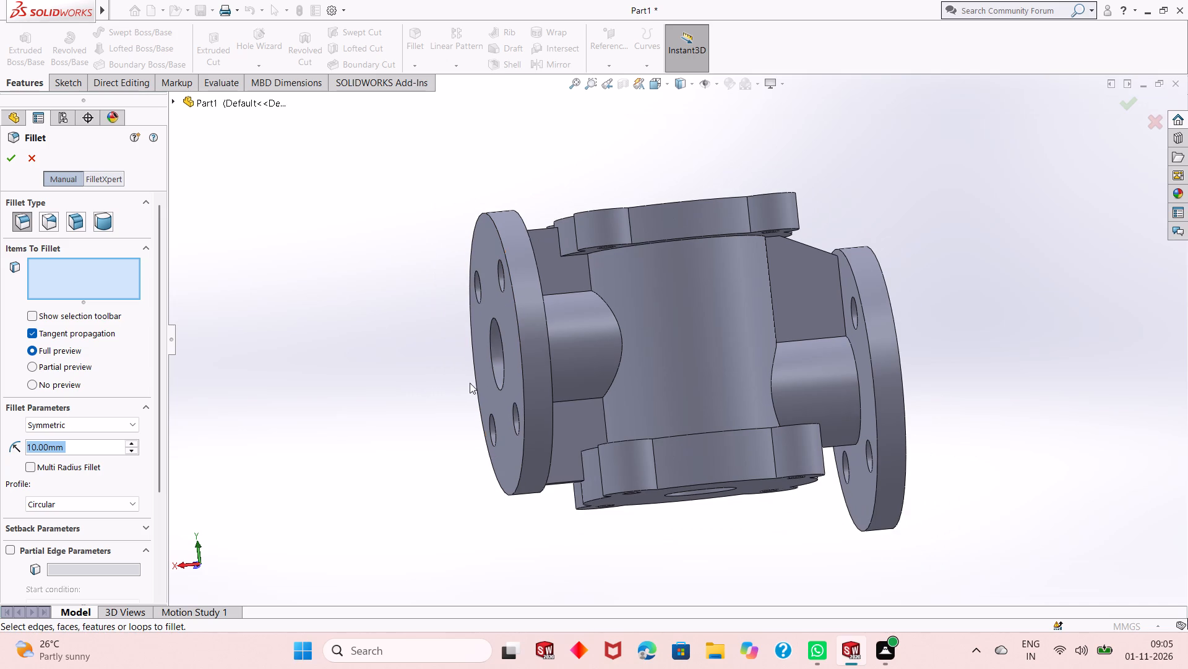
scroll(554, 331, "down", 2)
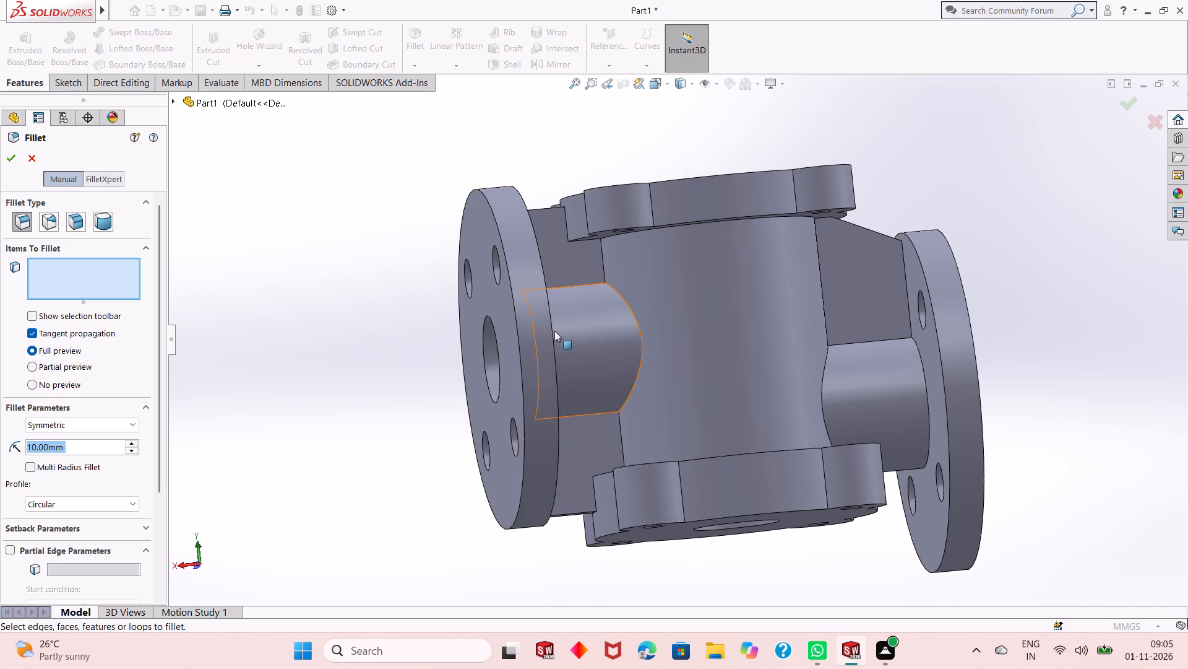
scroll(653, 342, "down", 1)
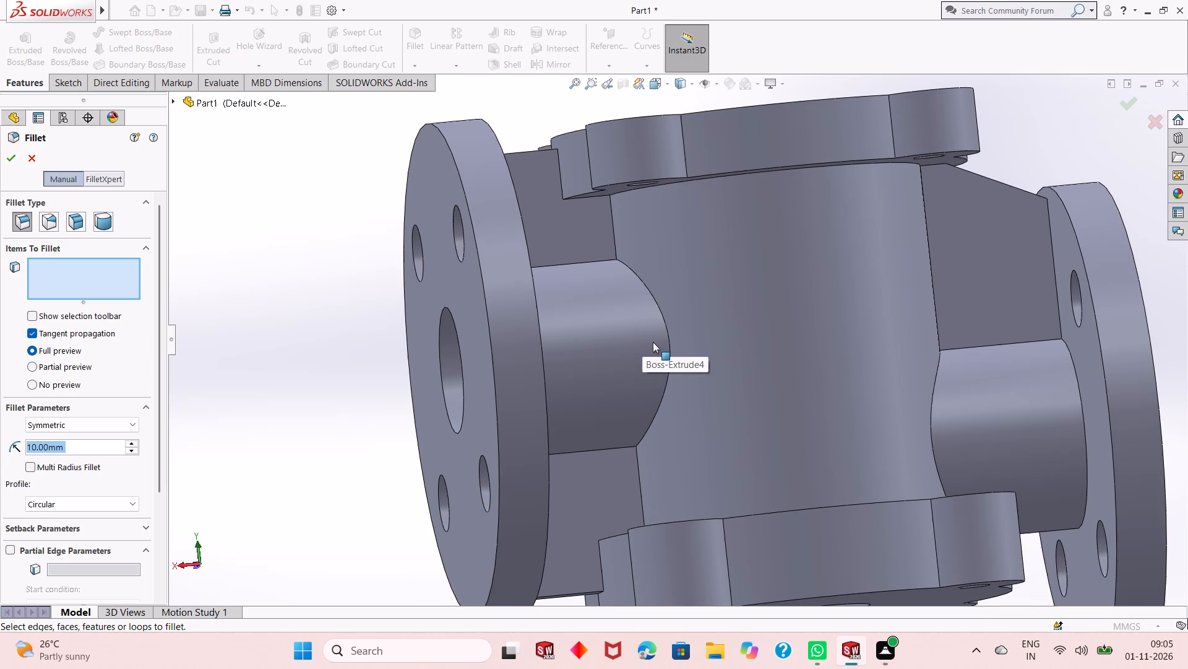
scroll(653, 342, "down", 1)
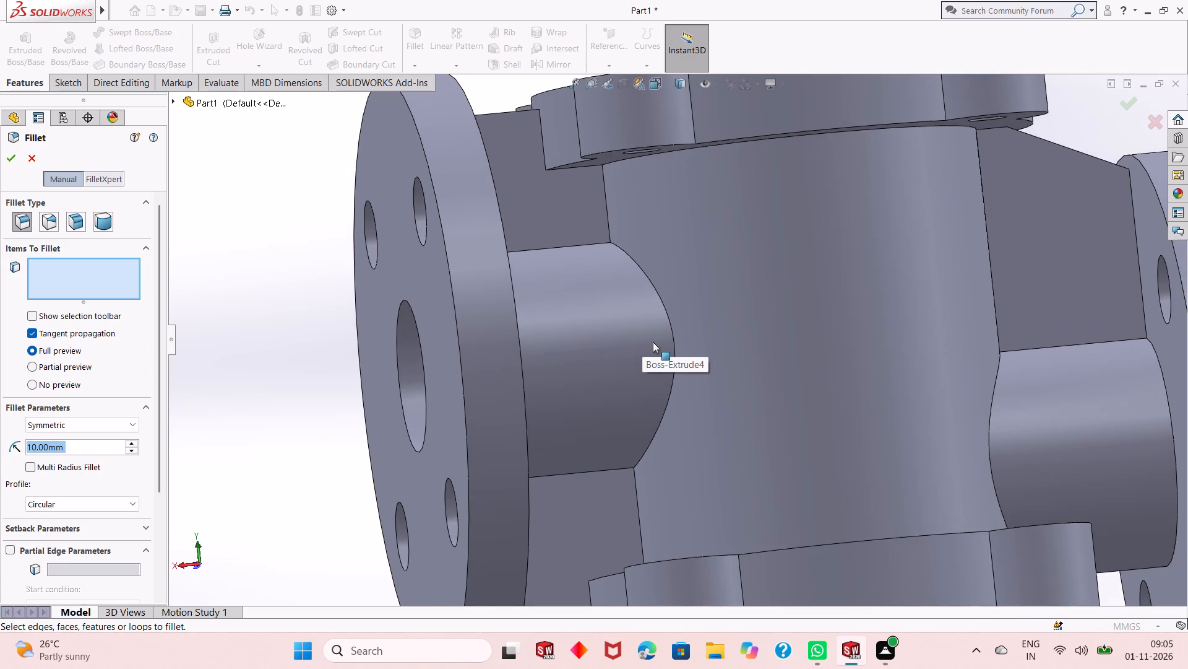
scroll(653, 342, "up", 2)
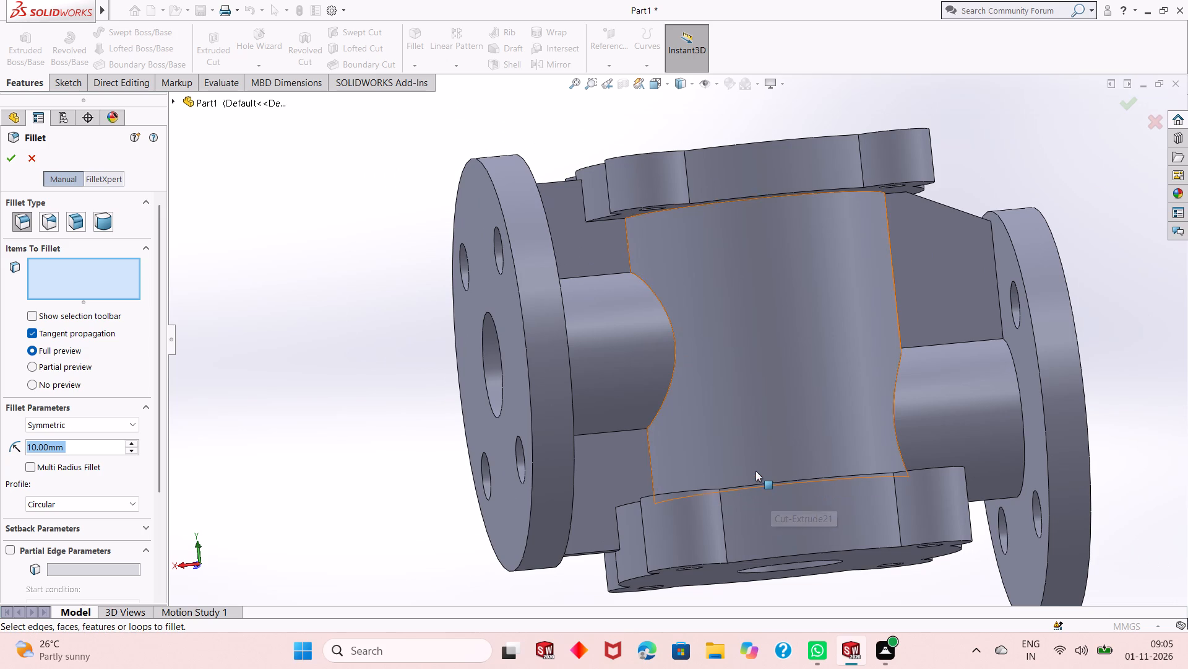
scroll(755, 471, "down", 2)
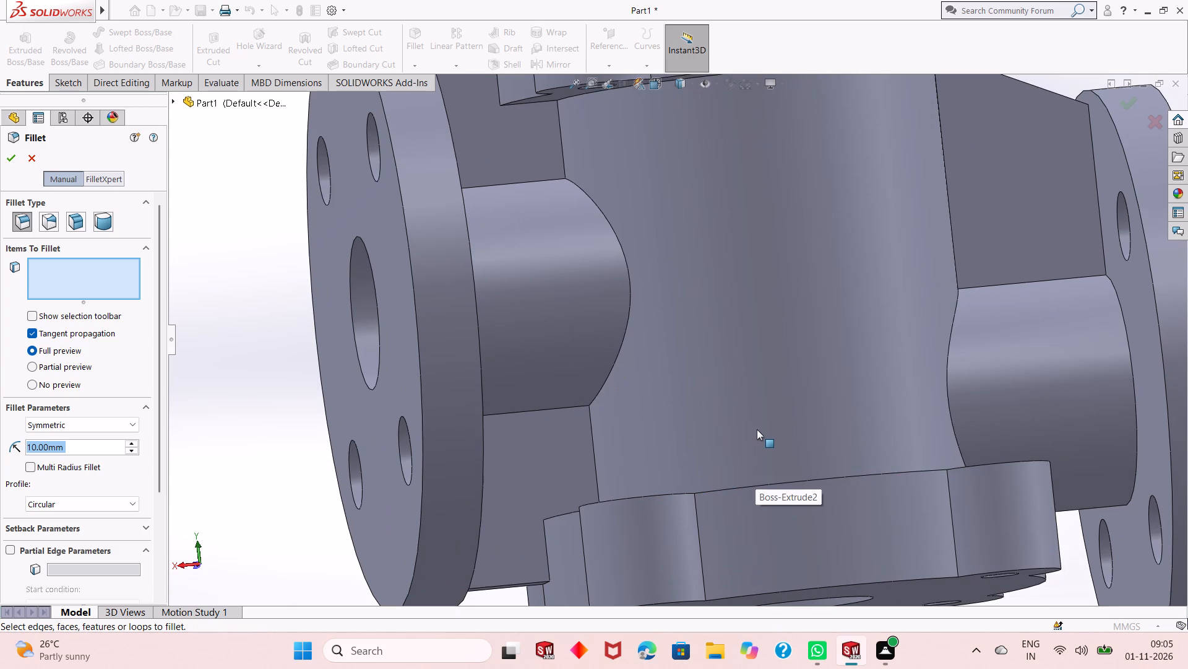
scroll(733, 414, "up", 3)
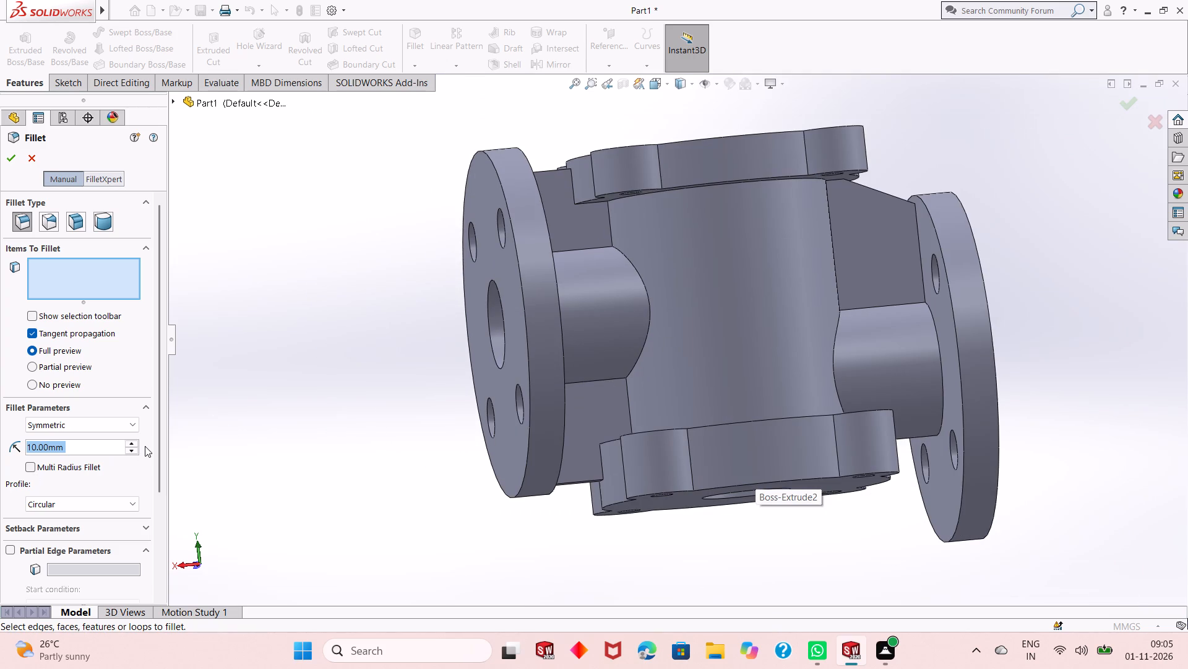
key("2")
key("Return")
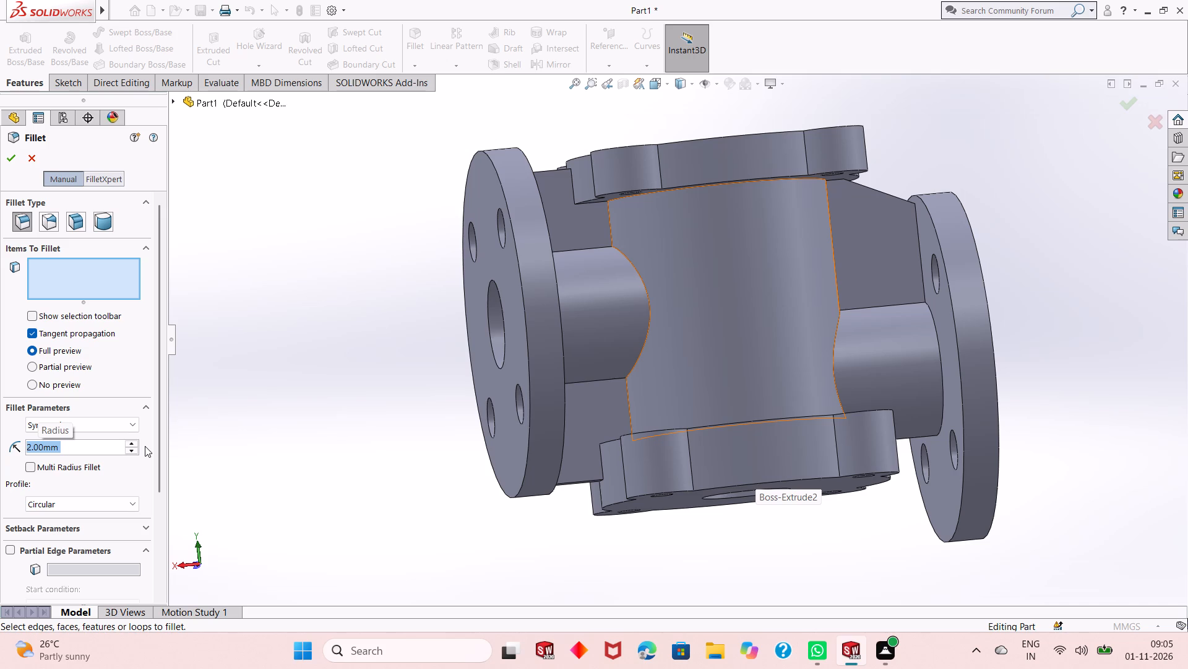
middle_click_drag(706, 209, 669, 277)
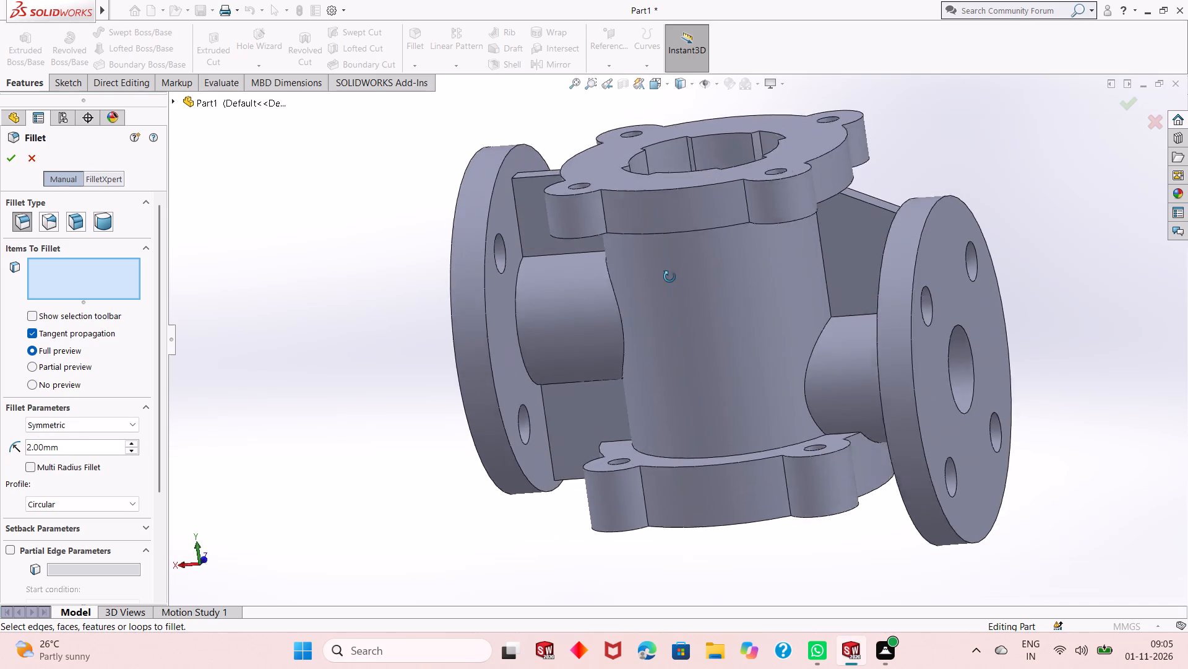
middle_click_drag(669, 277, 658, 303)
left_click(477, 223)
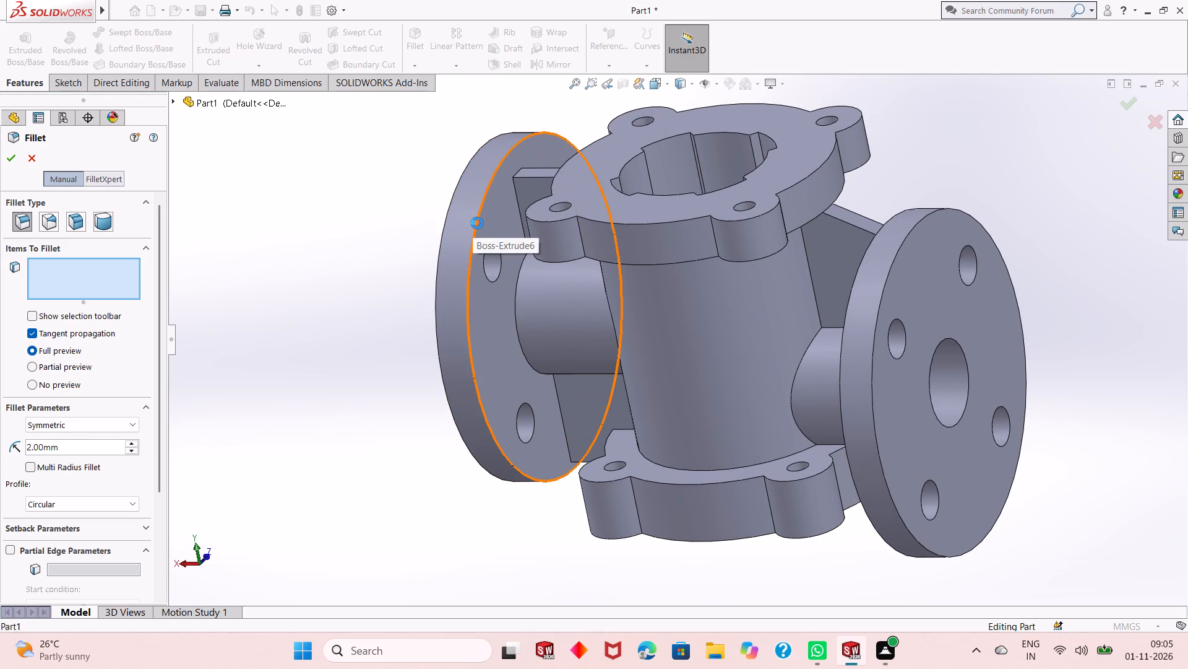
middle_click_drag(606, 331, 690, 271)
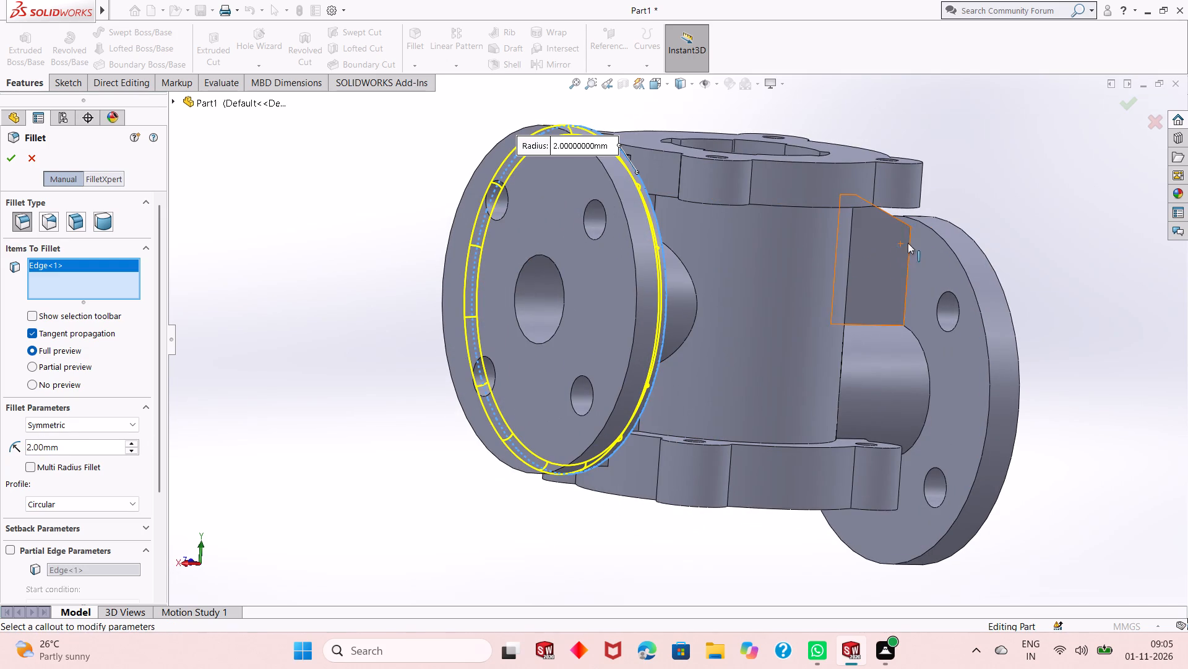
left_click(950, 248)
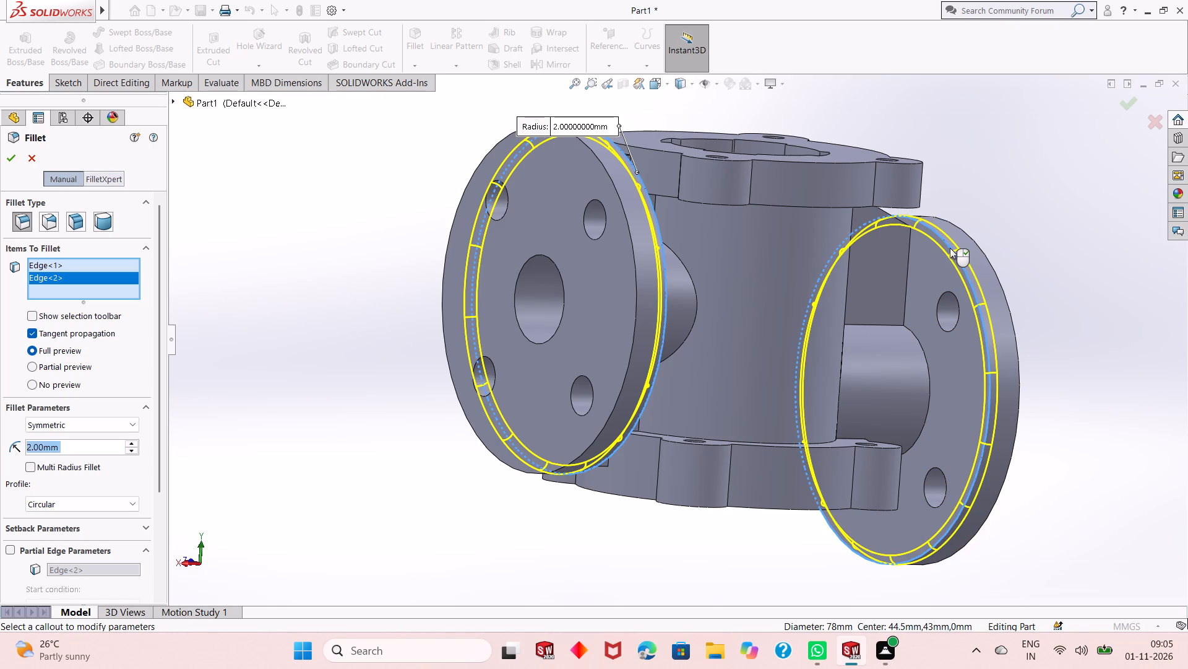
Add to the 2 mm fillet the edges where both side pipes meet their flanges and the central cylinder.
scroll(642, 400, "up", 1)
middle_click_drag(704, 354, 702, 359)
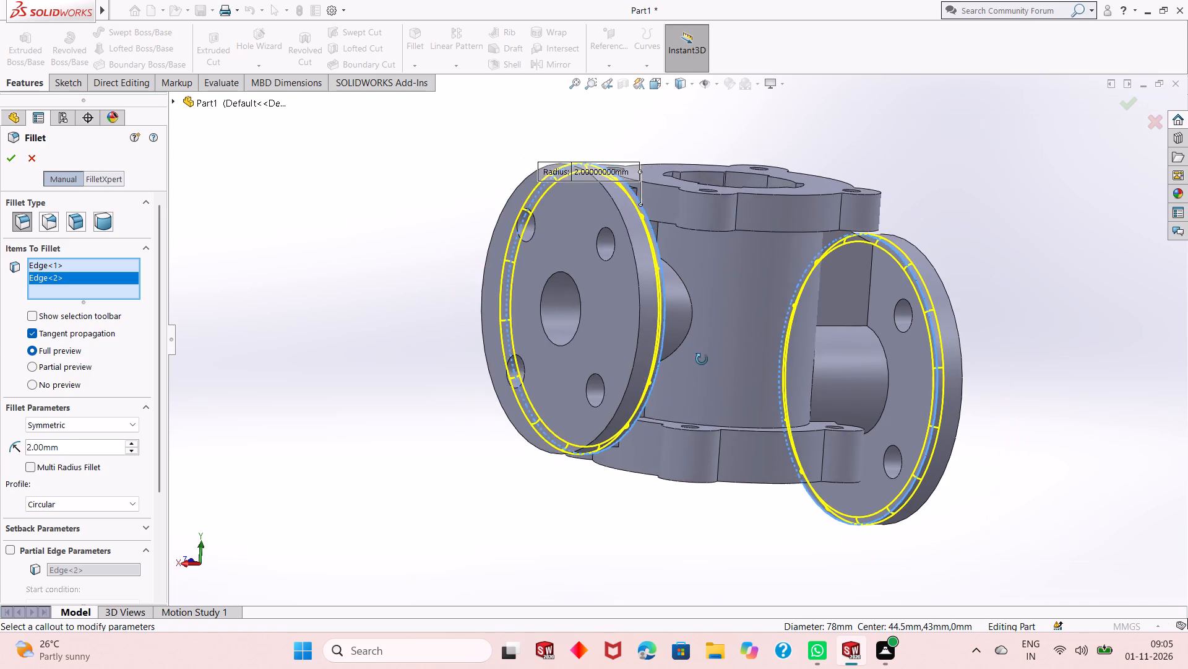
middle_click_drag(702, 359, 665, 385)
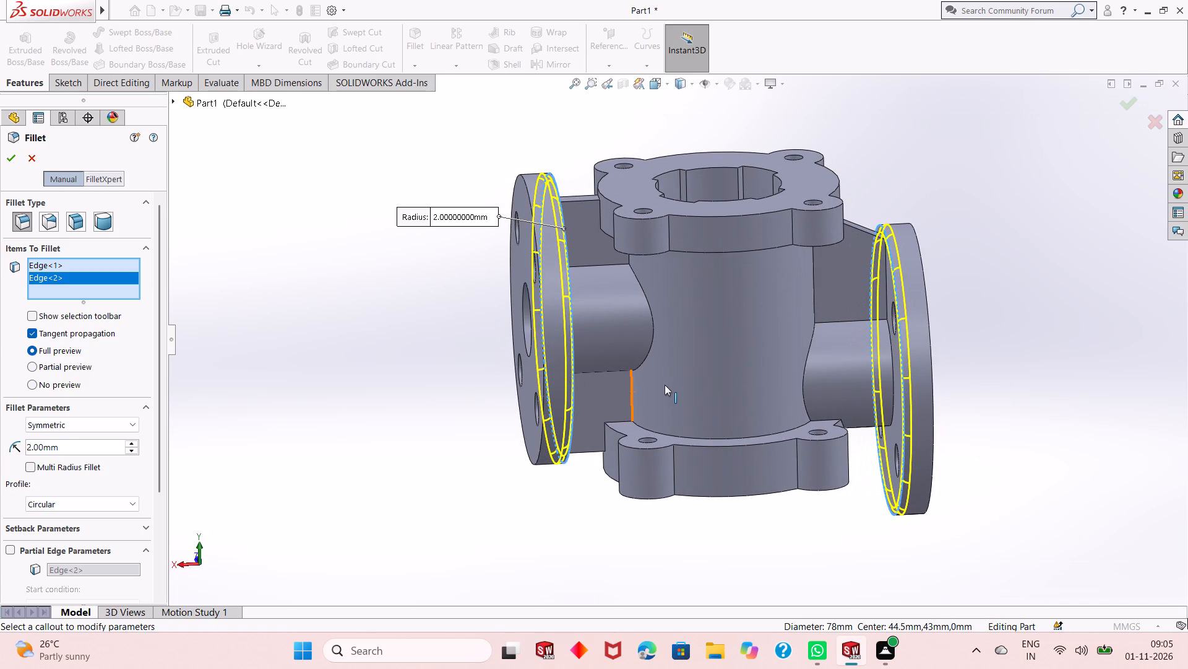
scroll(665, 385, "down", 1)
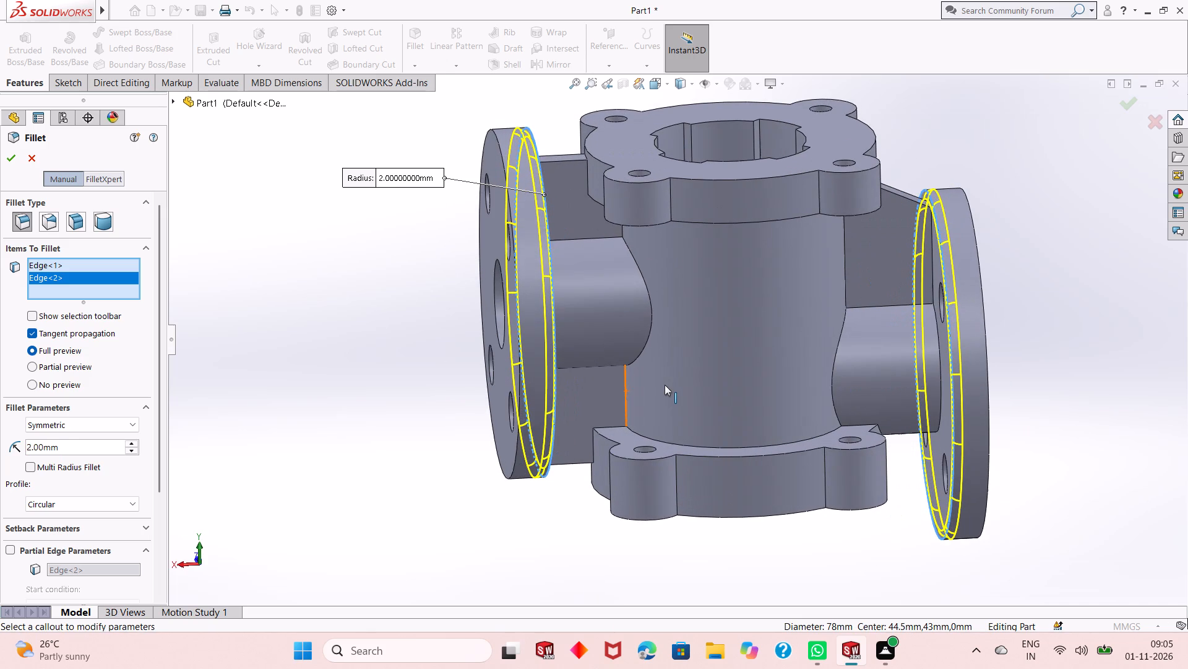
middle_click_drag(656, 393, 610, 421)
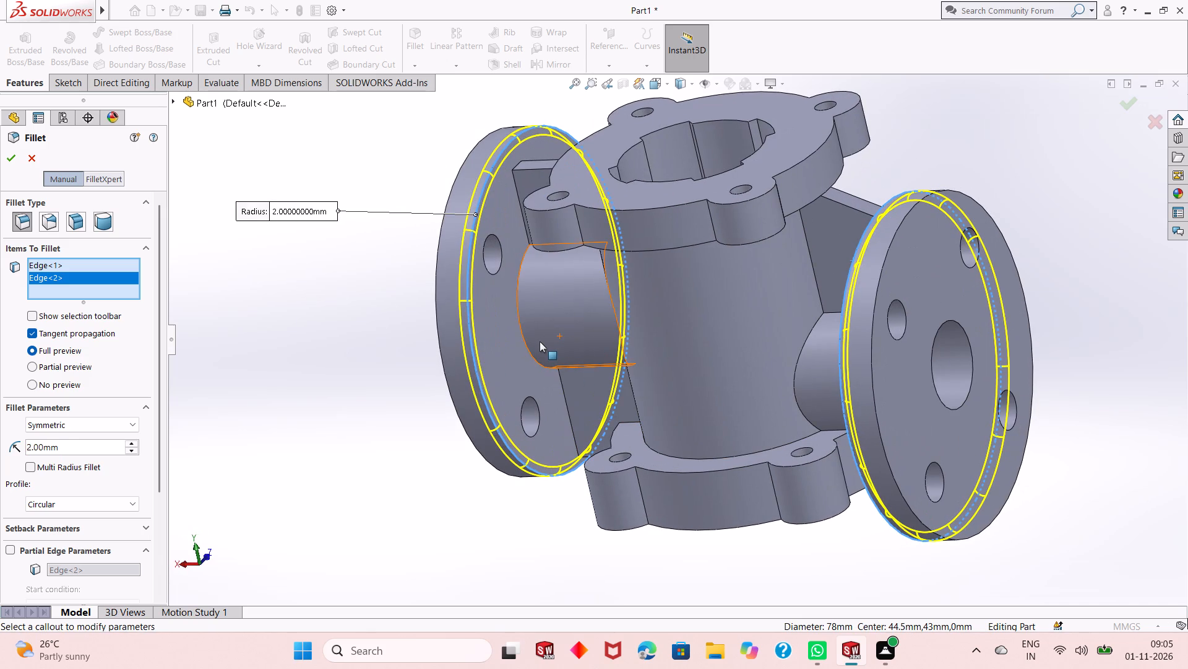
left_click(528, 349)
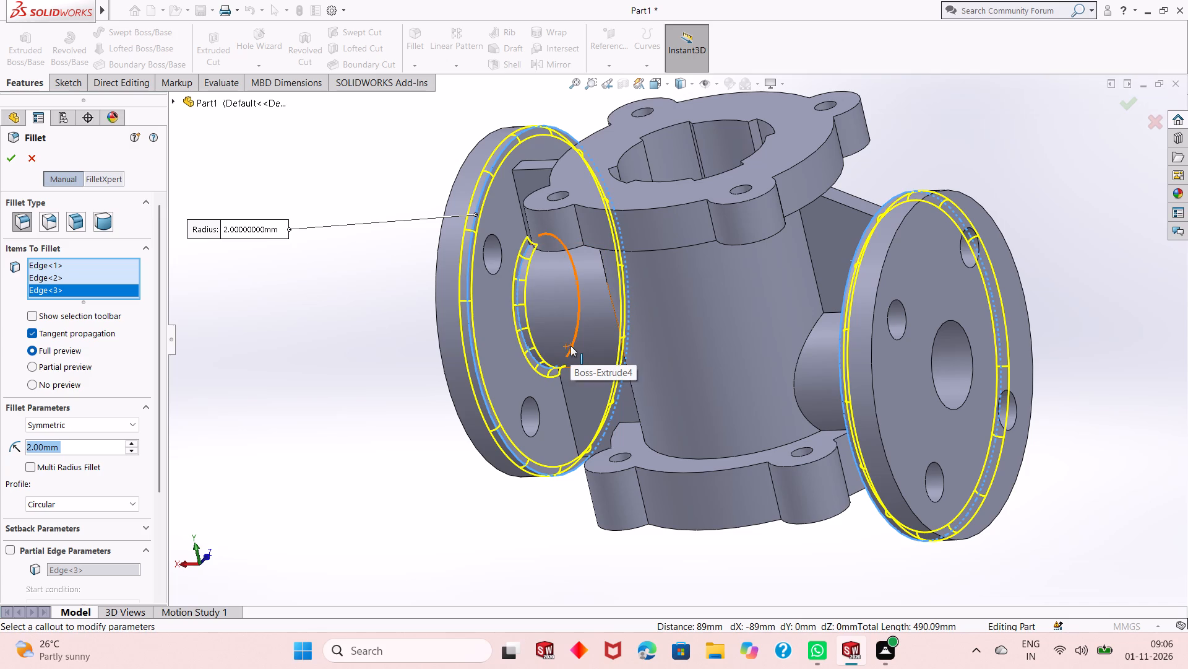
middle_click_drag(647, 354, 692, 334)
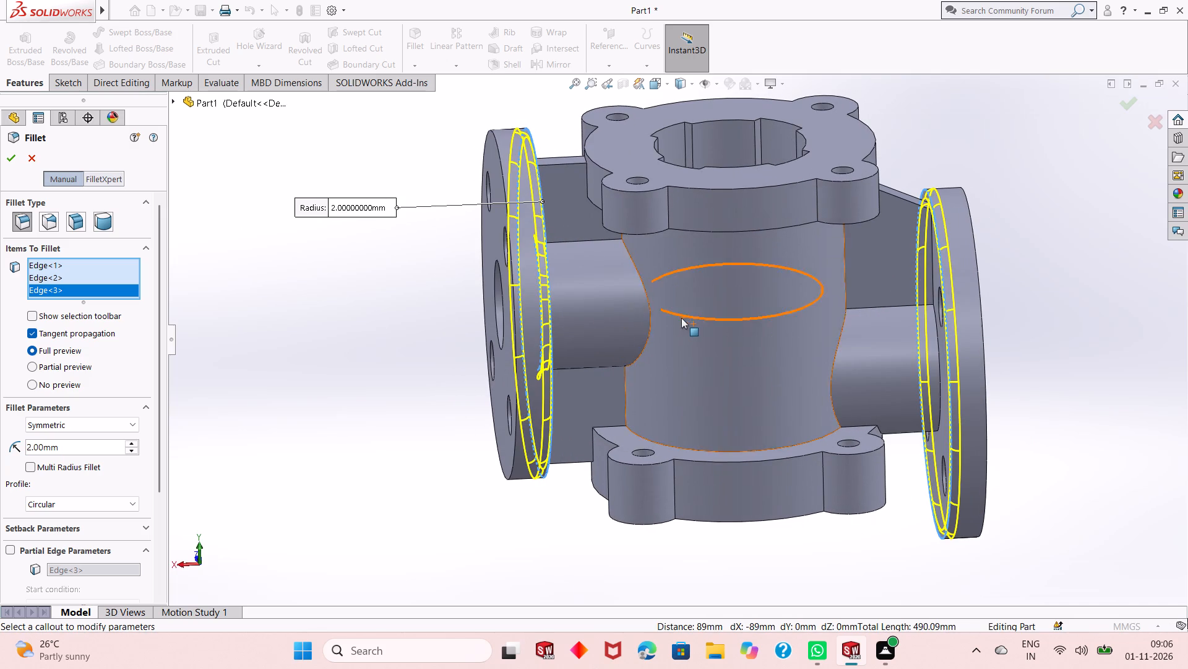
left_click(652, 315)
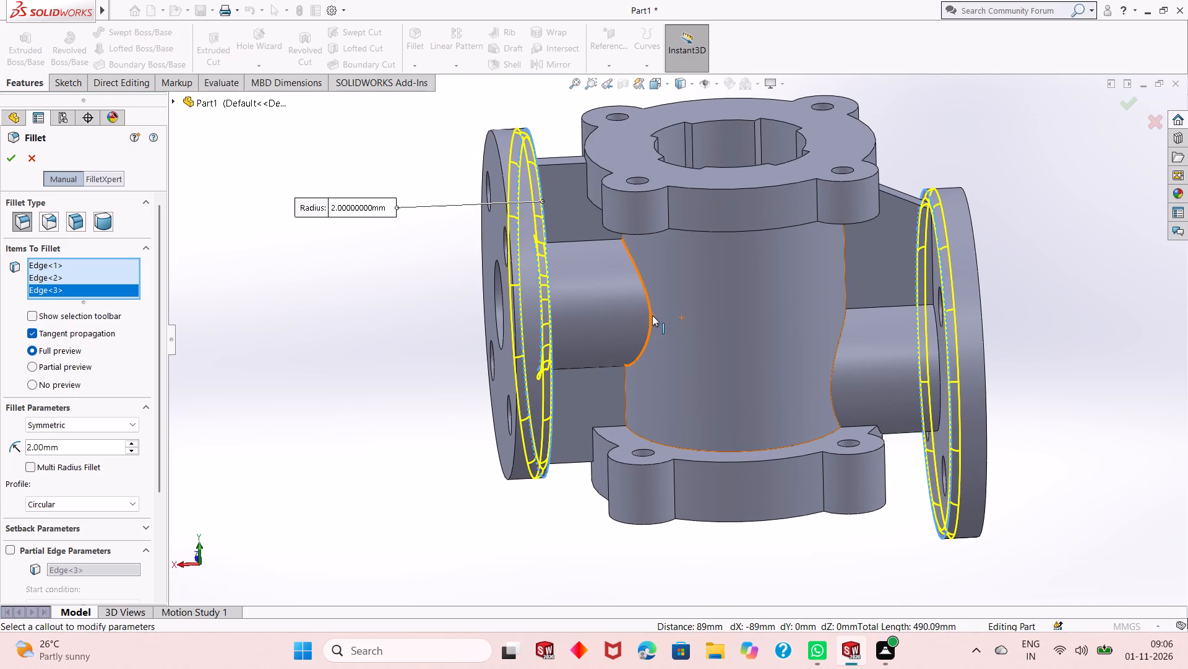
left_click(938, 365)
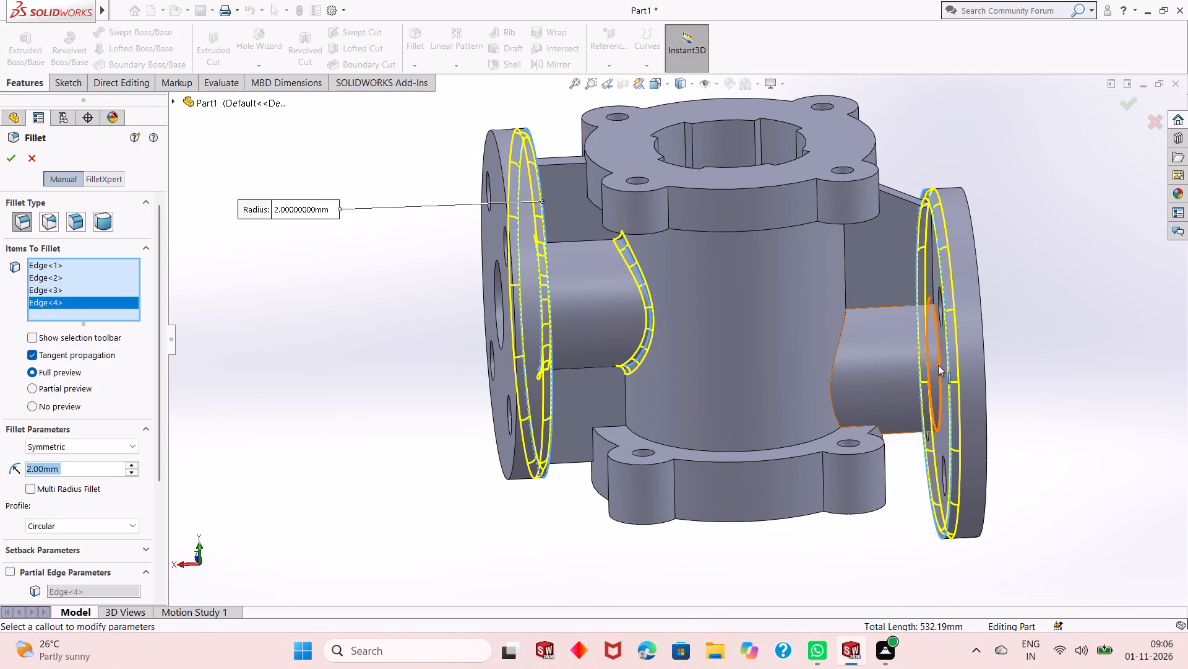
left_click(836, 355)
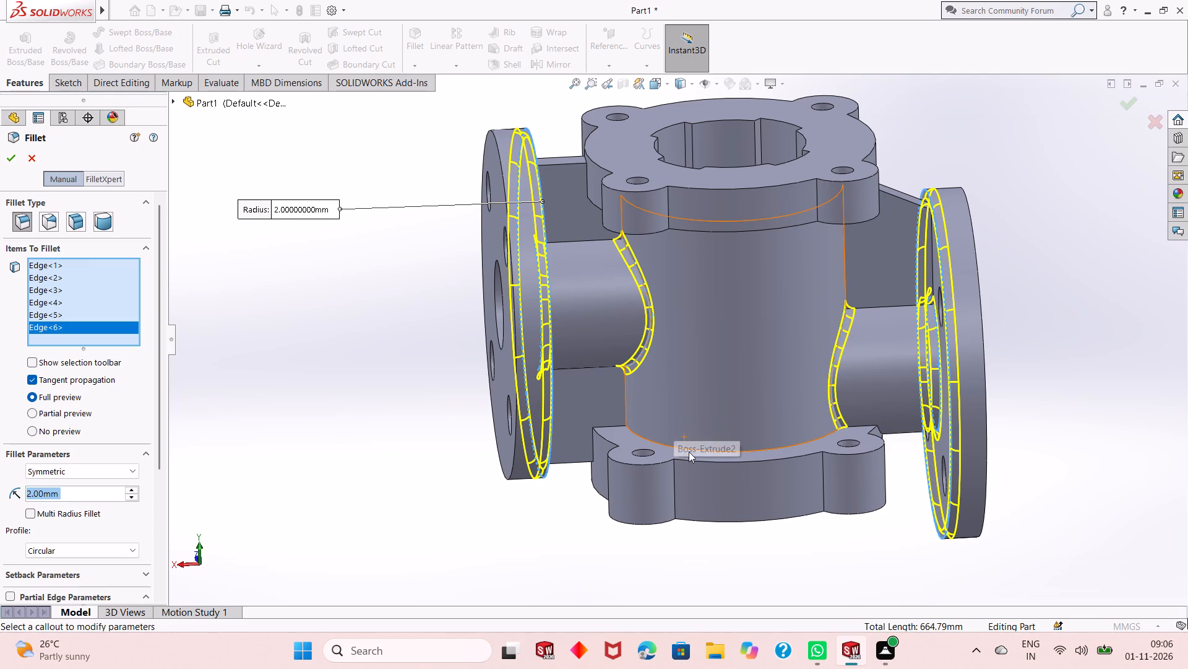
Add to the 2 mm fillet the central cylinder's front base edge and the bottom flange's front upper edges around both bolt lobes and webs.
middle_click_drag(723, 559, 687, 566)
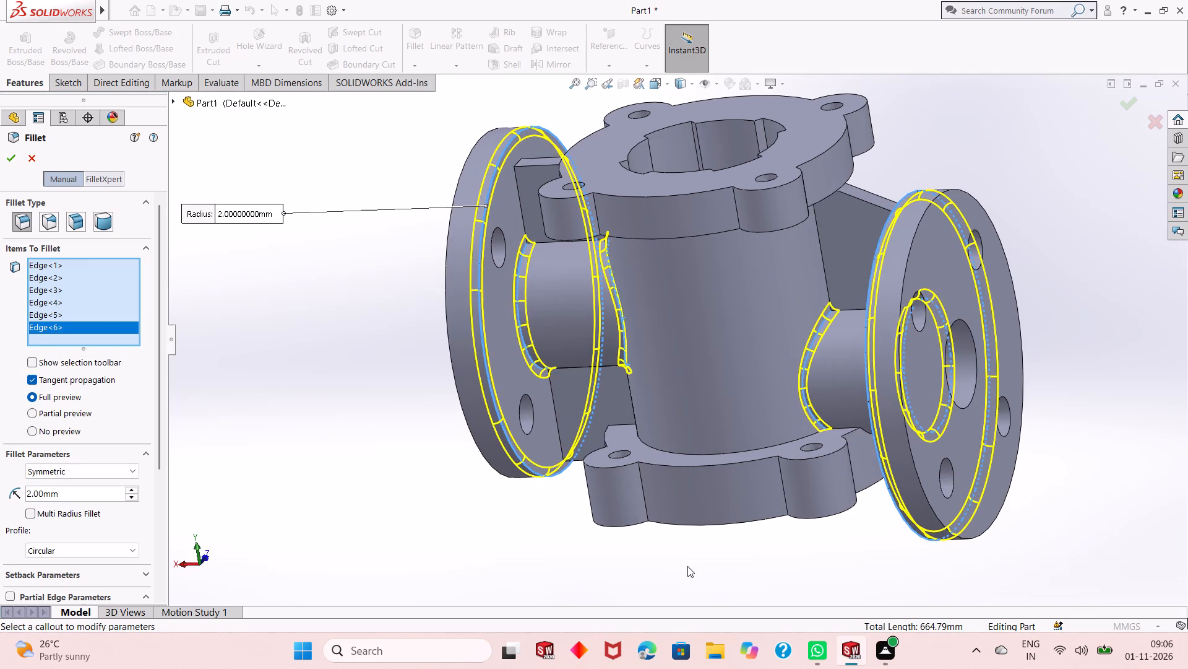
middle_click_drag(692, 550, 699, 575)
scroll(665, 422, "down", 1)
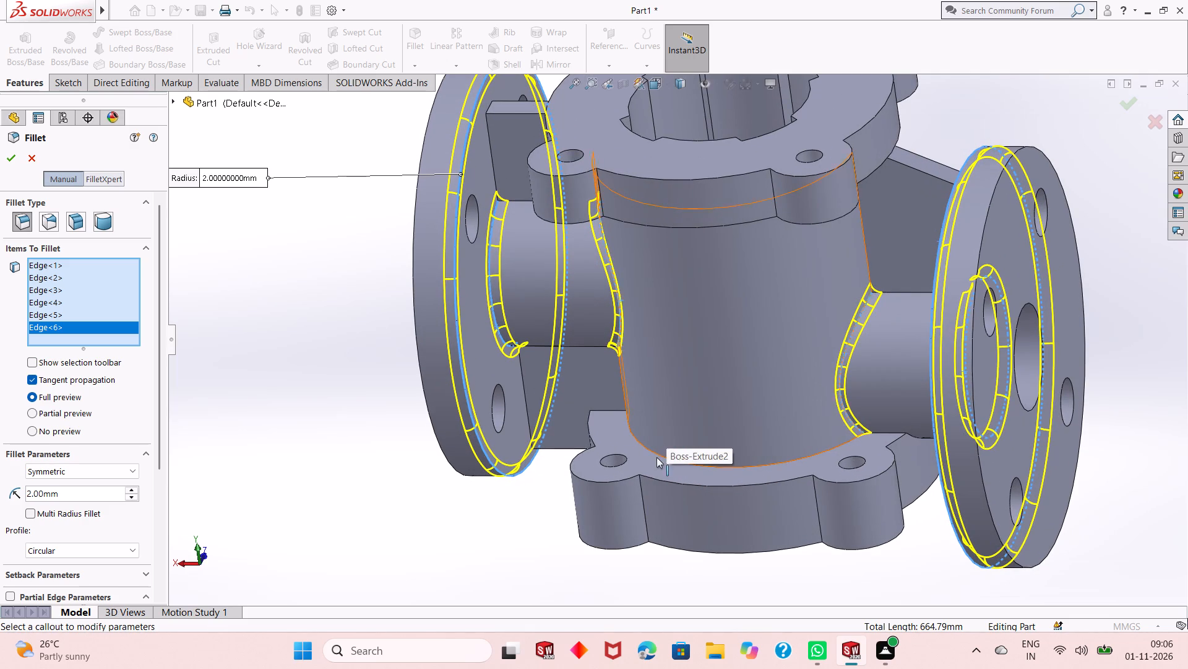
left_click(649, 448)
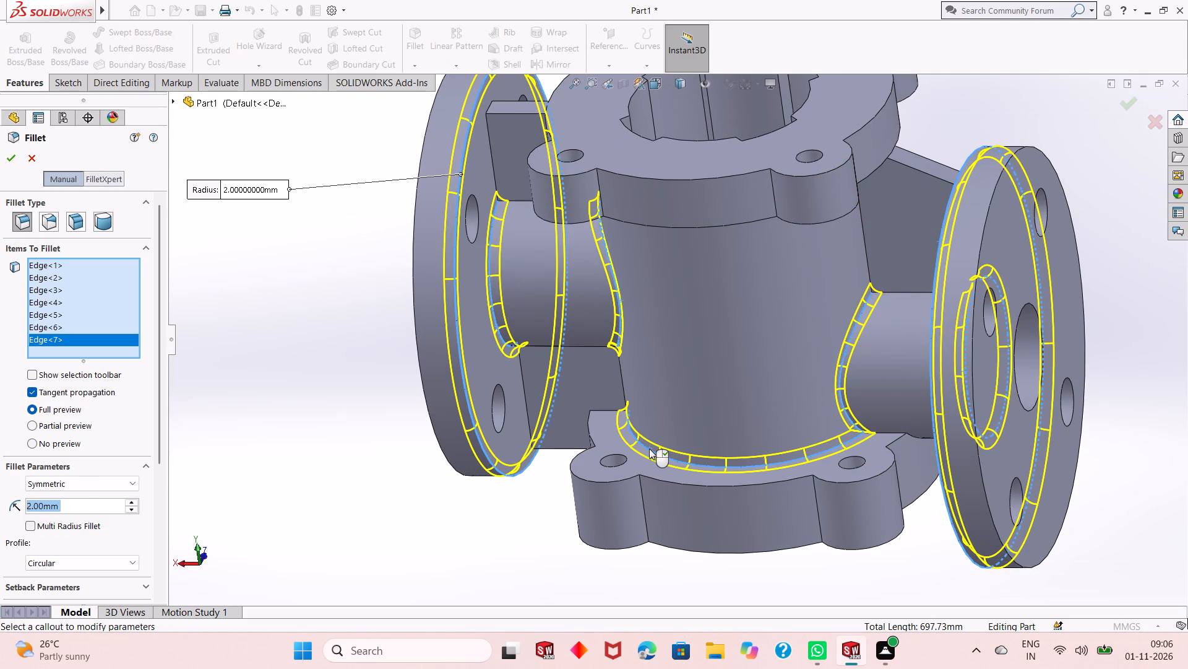
left_click(588, 427)
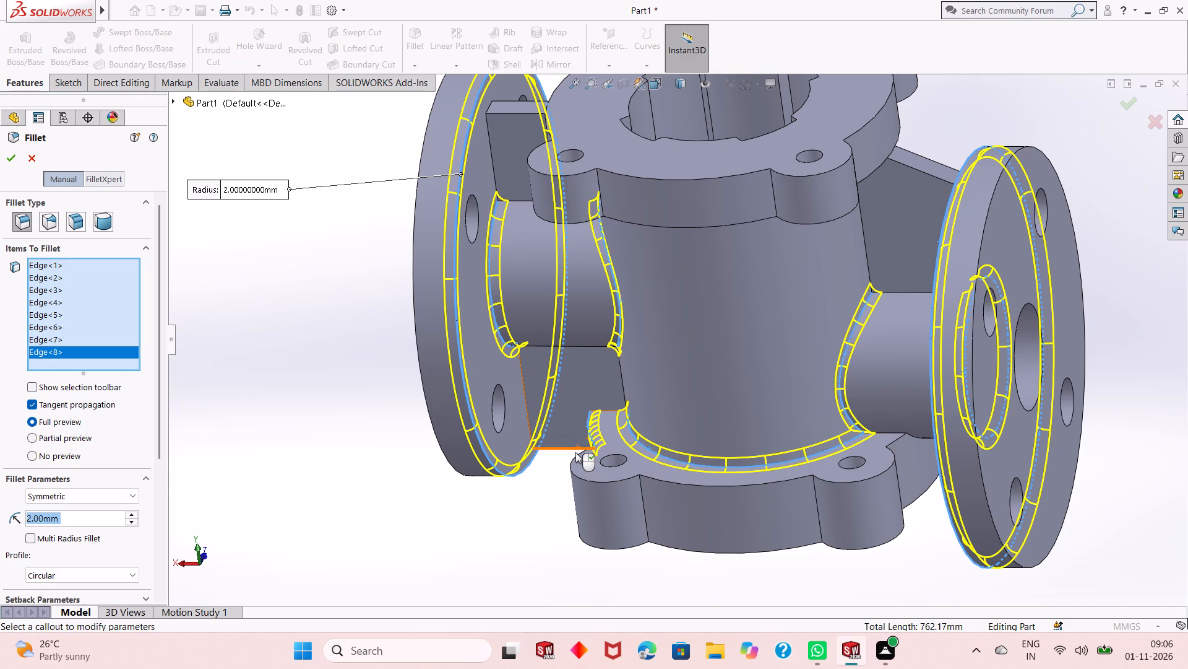
left_click(575, 456)
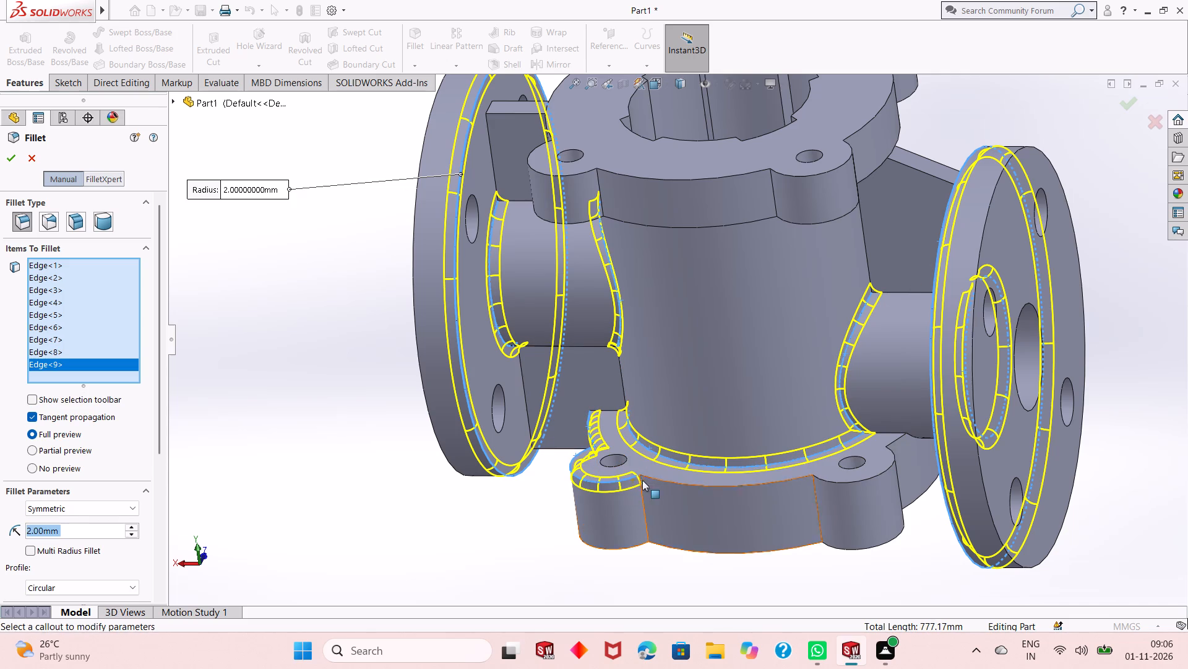
left_click(658, 482)
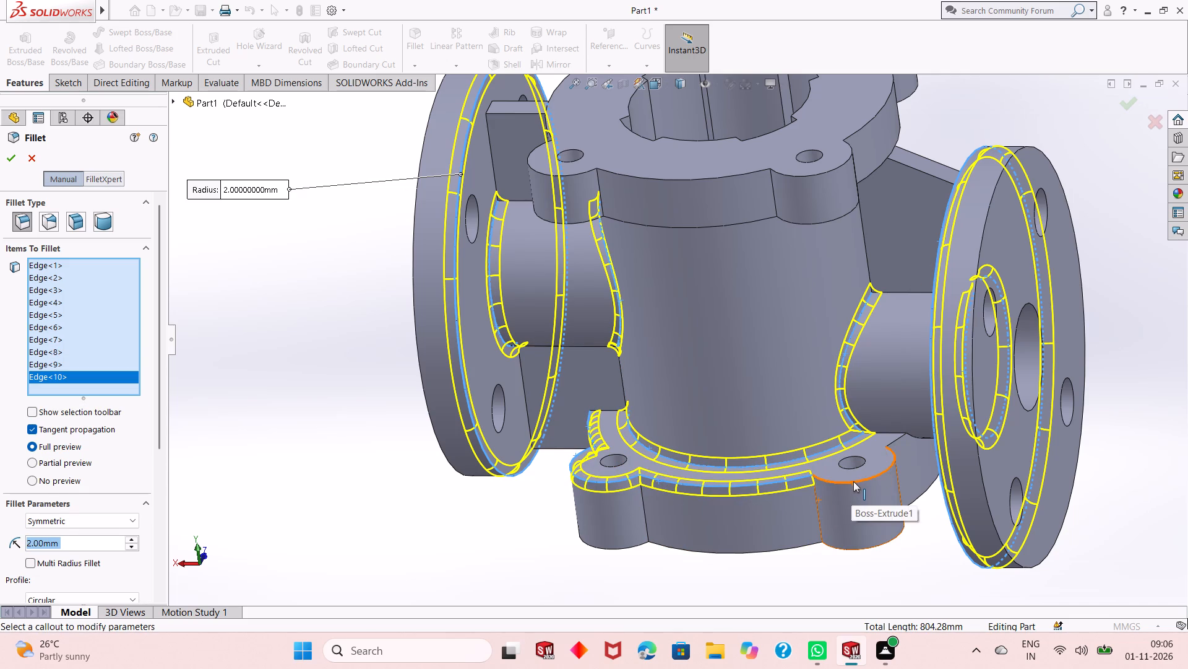
left_click(854, 481)
left_click(897, 440)
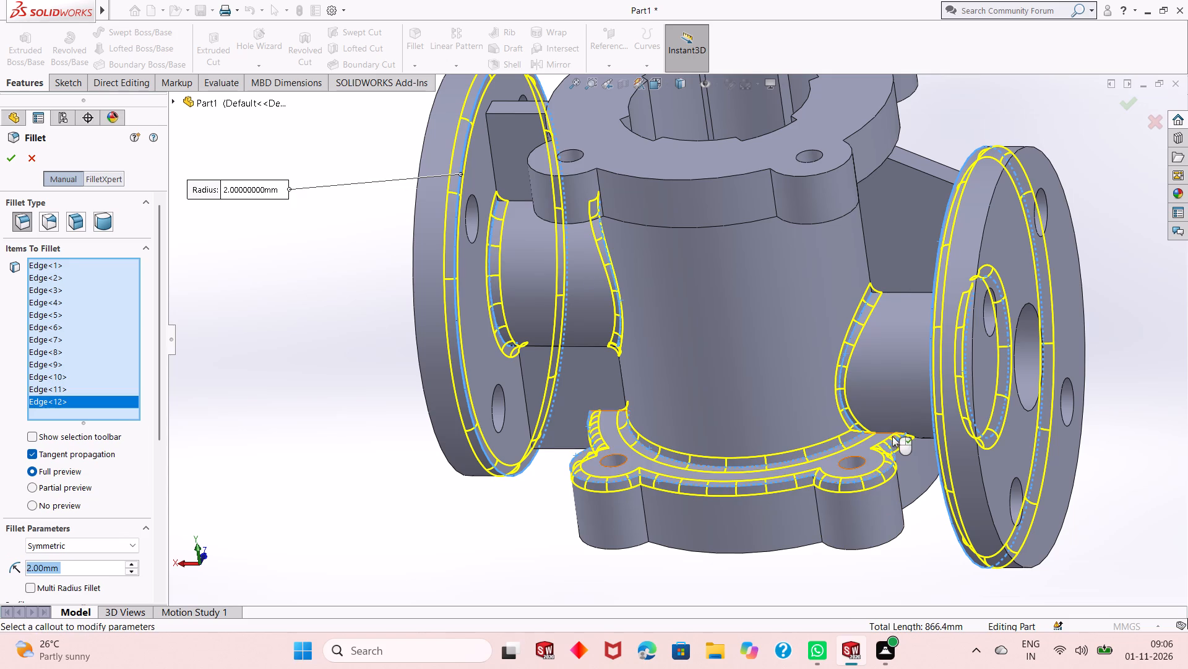
left_click(885, 432)
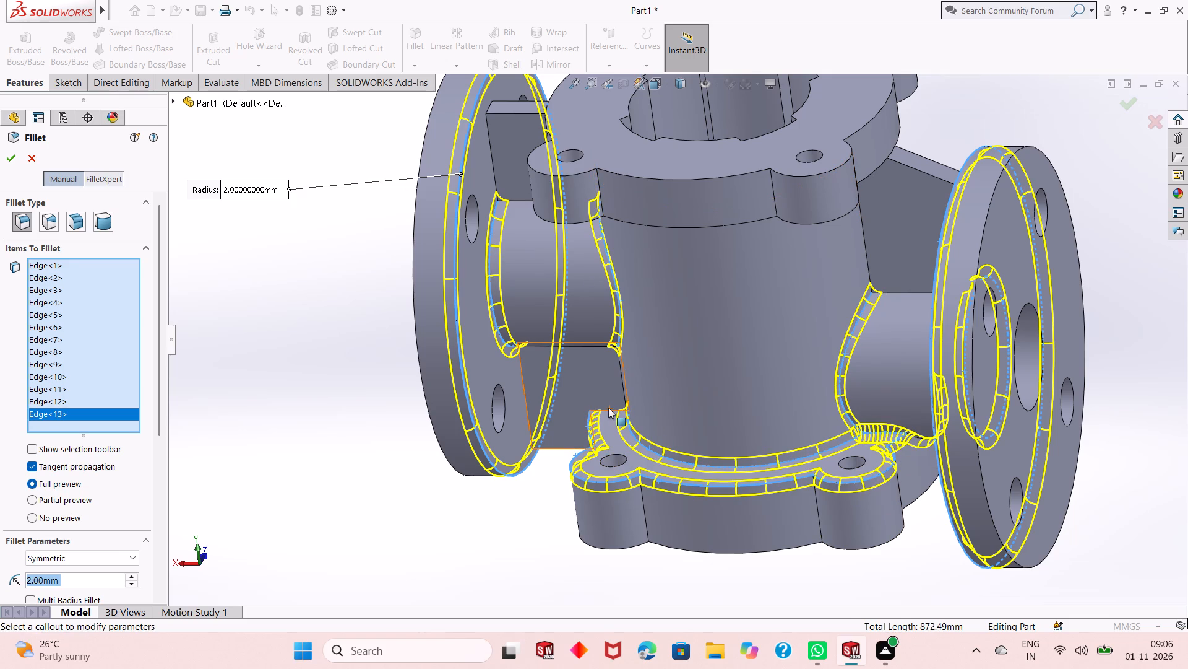
left_click(608, 409)
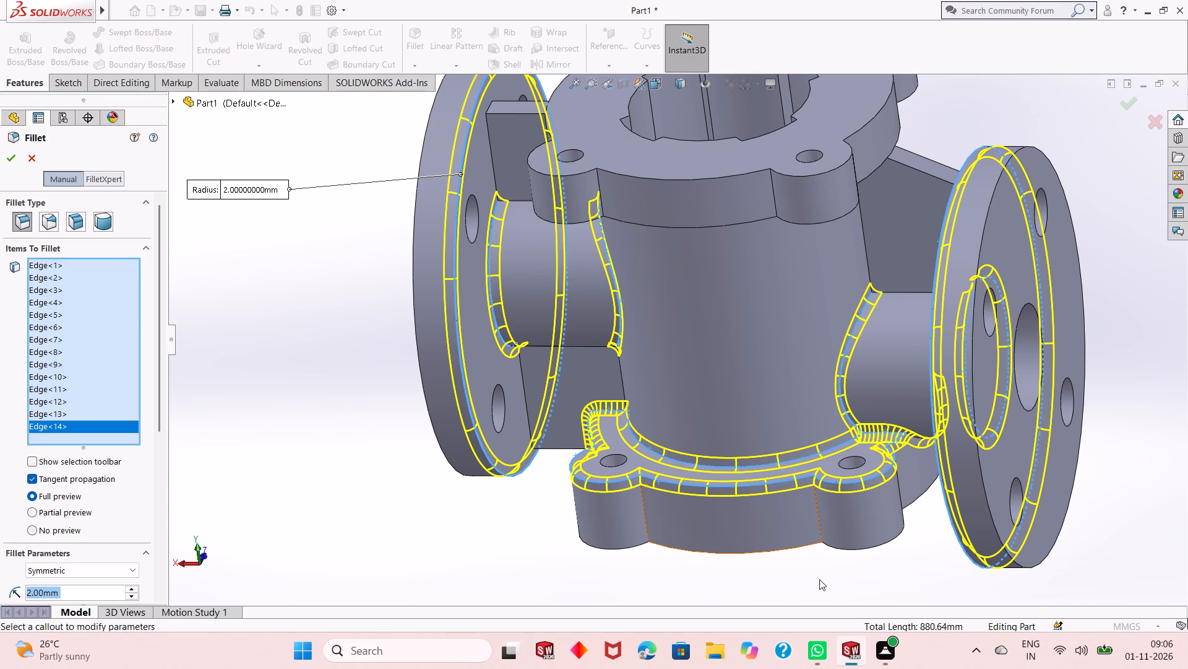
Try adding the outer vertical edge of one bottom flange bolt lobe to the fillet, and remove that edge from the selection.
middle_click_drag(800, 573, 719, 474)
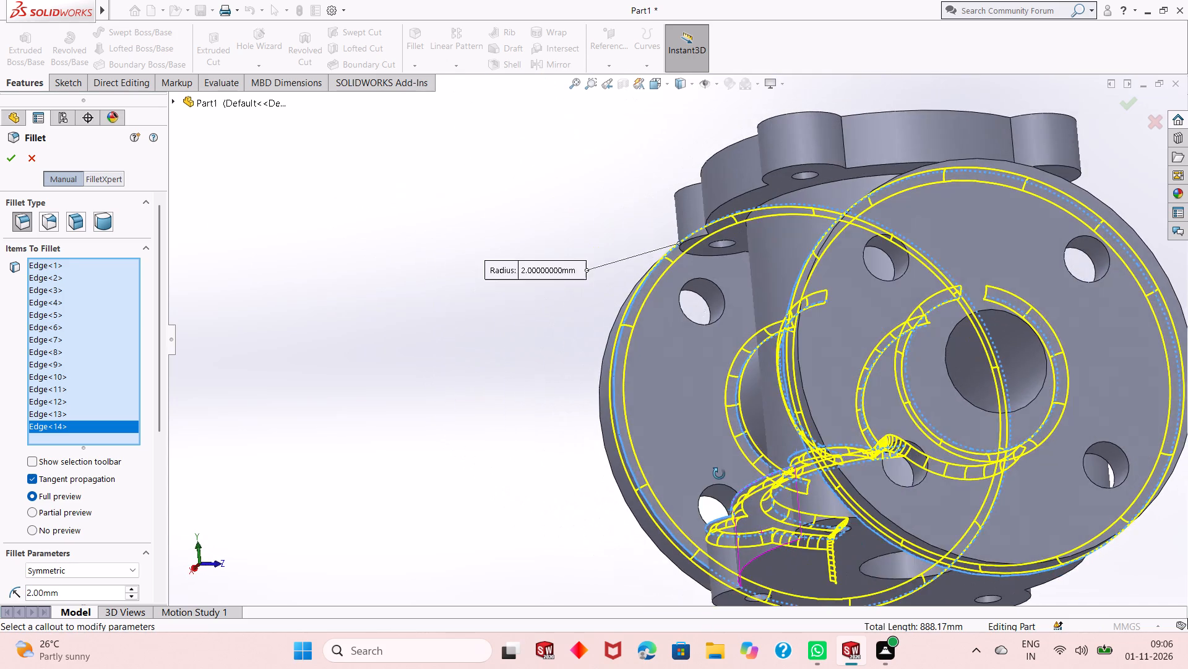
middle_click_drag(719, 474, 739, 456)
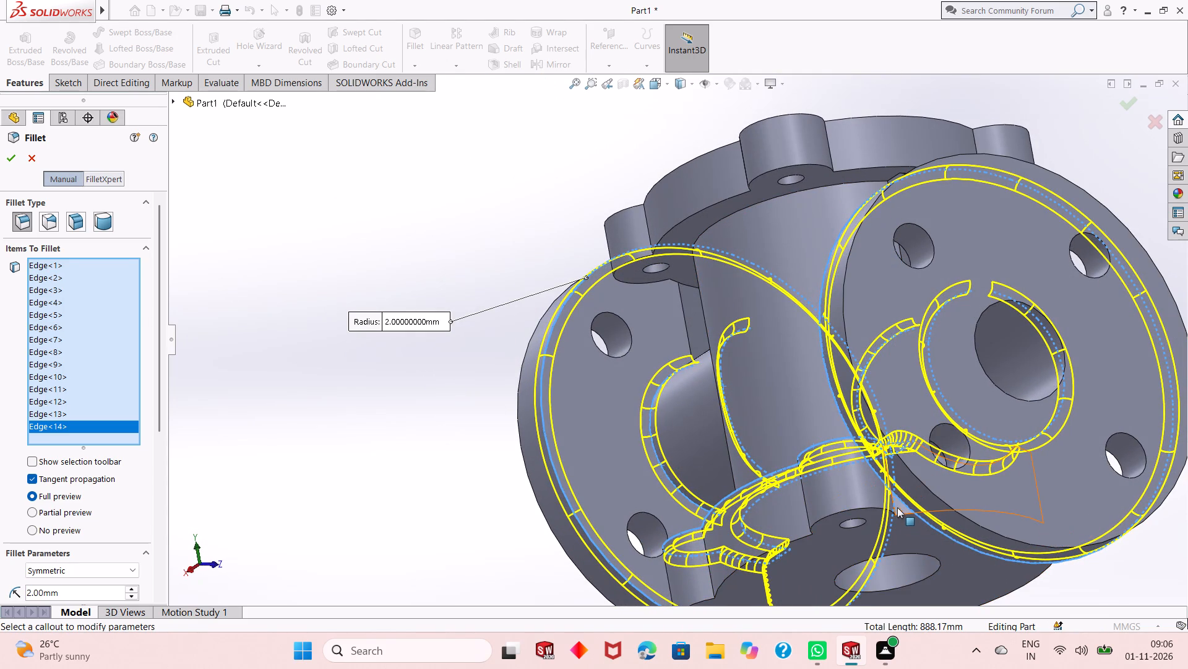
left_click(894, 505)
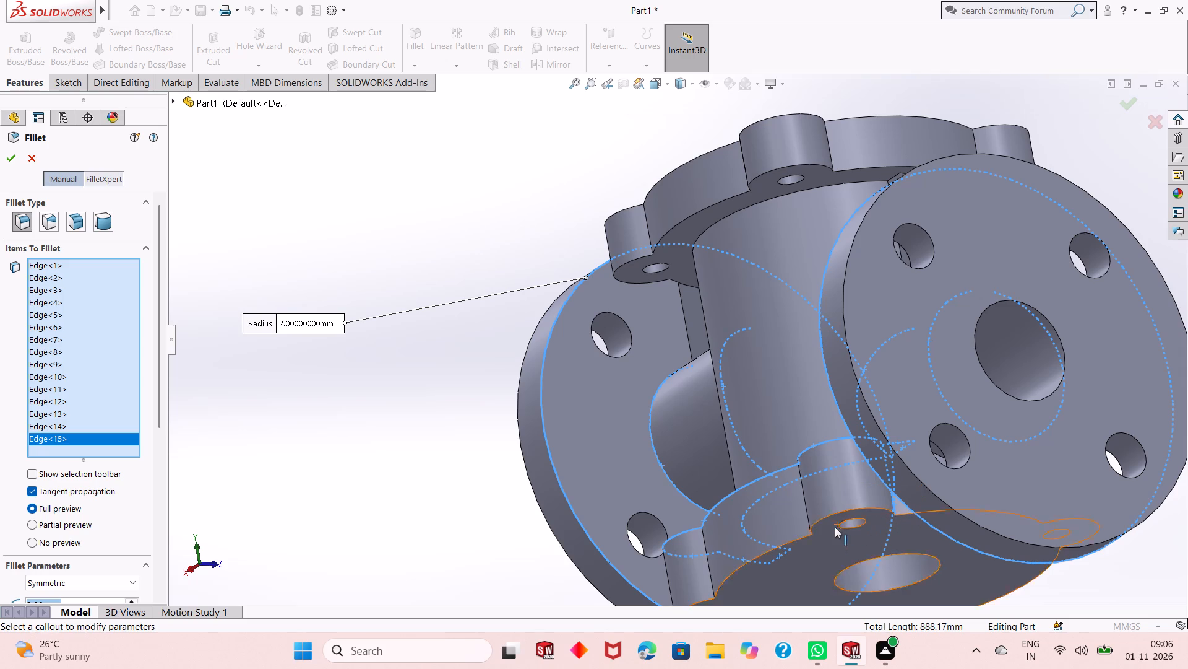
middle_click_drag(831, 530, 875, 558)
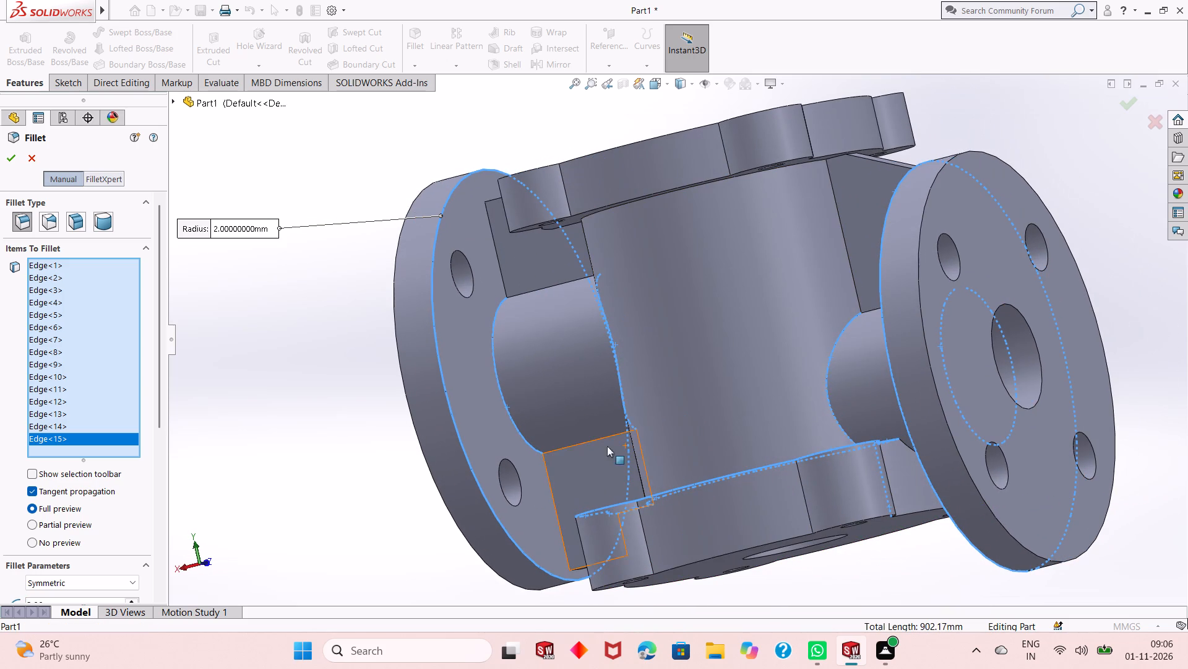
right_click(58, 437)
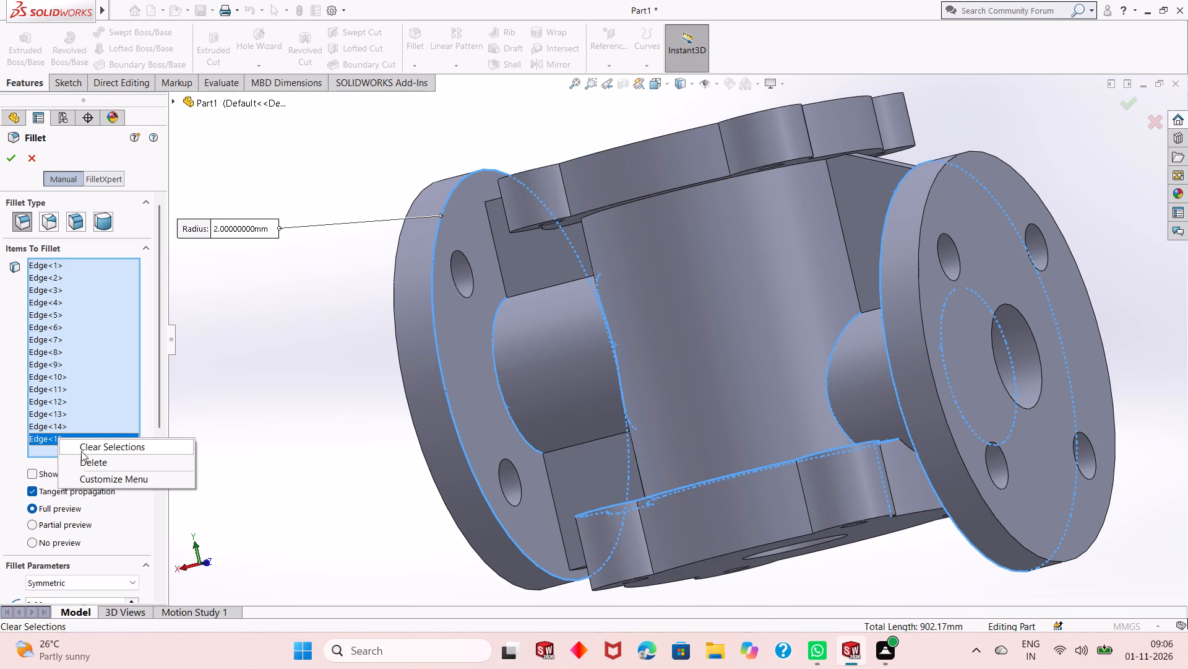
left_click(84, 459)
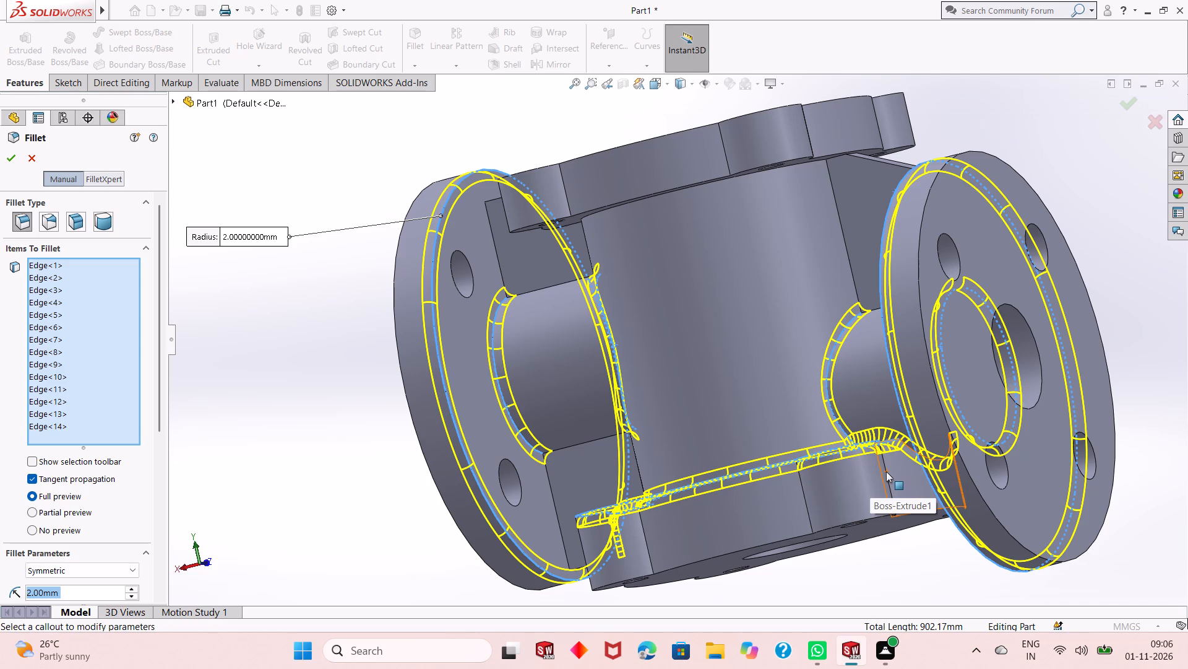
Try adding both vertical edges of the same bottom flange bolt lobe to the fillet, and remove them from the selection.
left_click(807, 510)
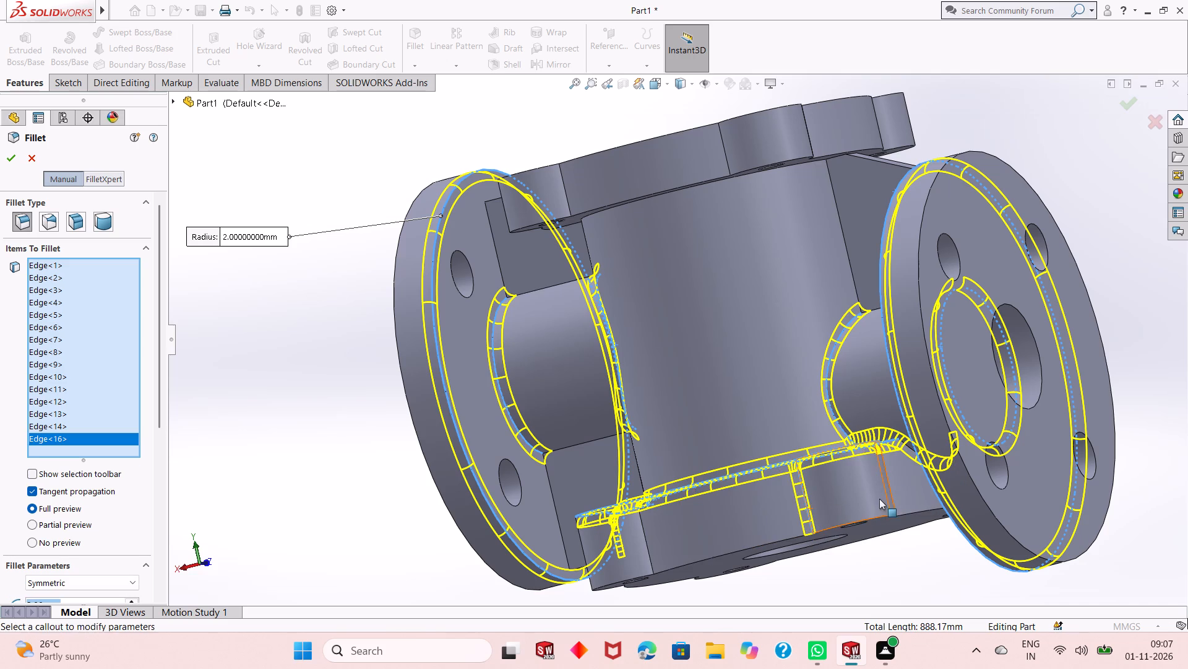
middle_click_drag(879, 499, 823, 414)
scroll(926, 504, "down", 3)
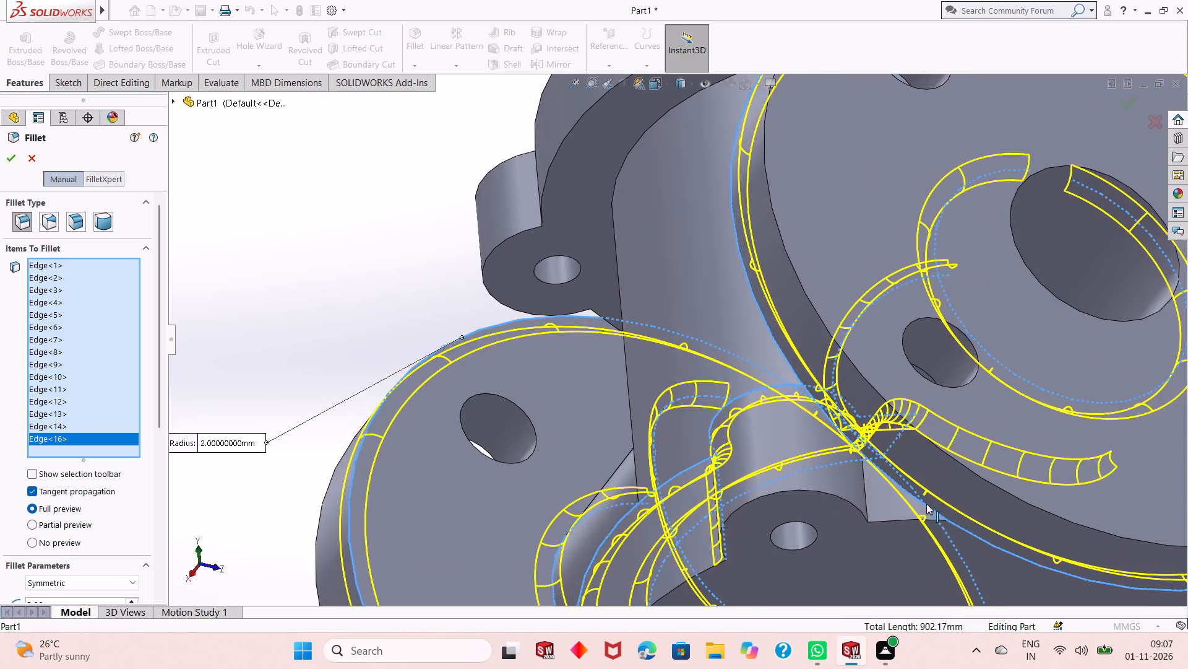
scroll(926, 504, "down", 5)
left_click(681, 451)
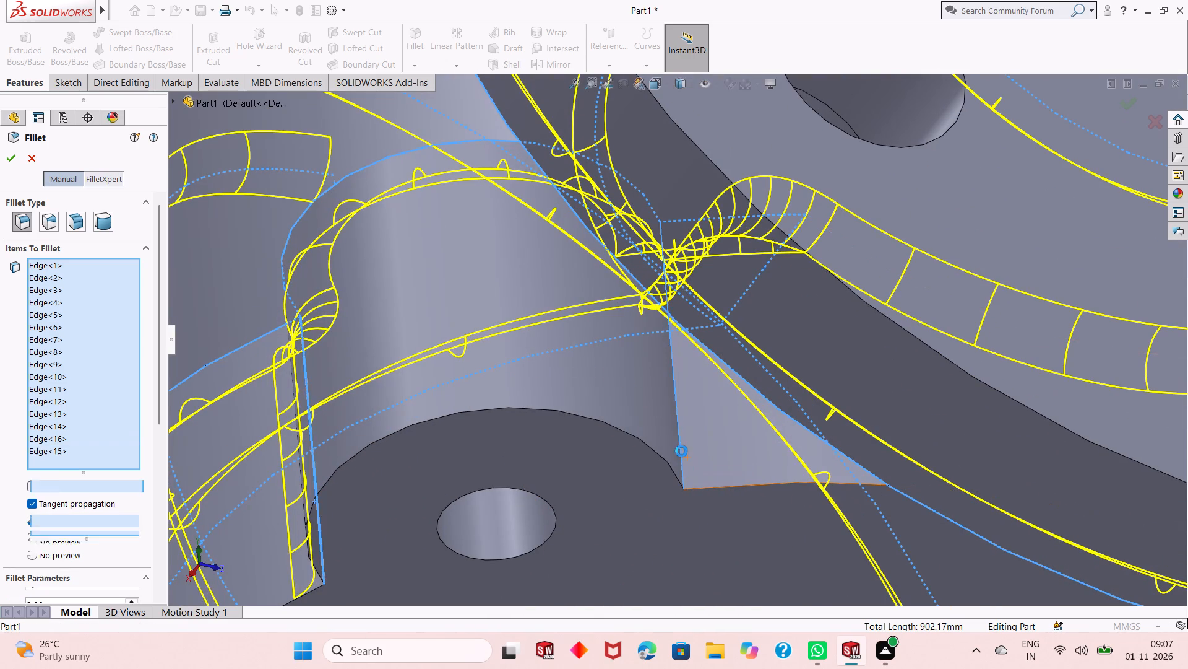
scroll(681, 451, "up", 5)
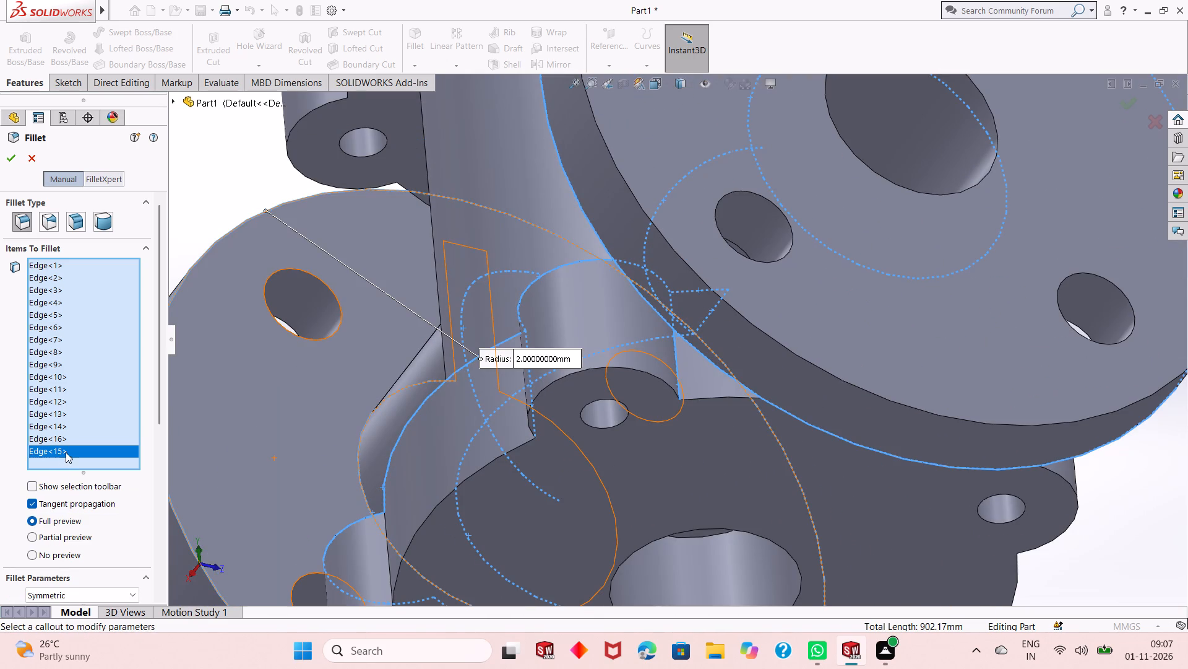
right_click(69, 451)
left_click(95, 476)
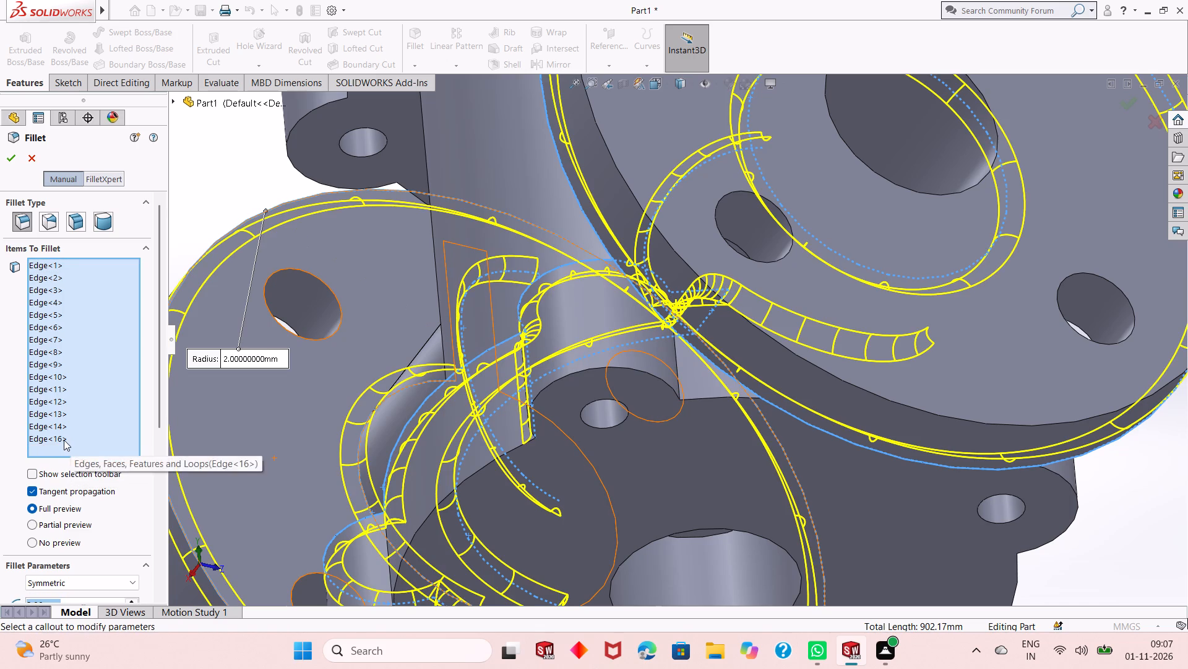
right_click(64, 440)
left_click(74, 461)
Add to the 2 mm fillet the outer vertical edge of the bottom flange's opposite front bolt lobe.
scroll(376, 447, "up", 2)
middle_click_drag(446, 398, 455, 429)
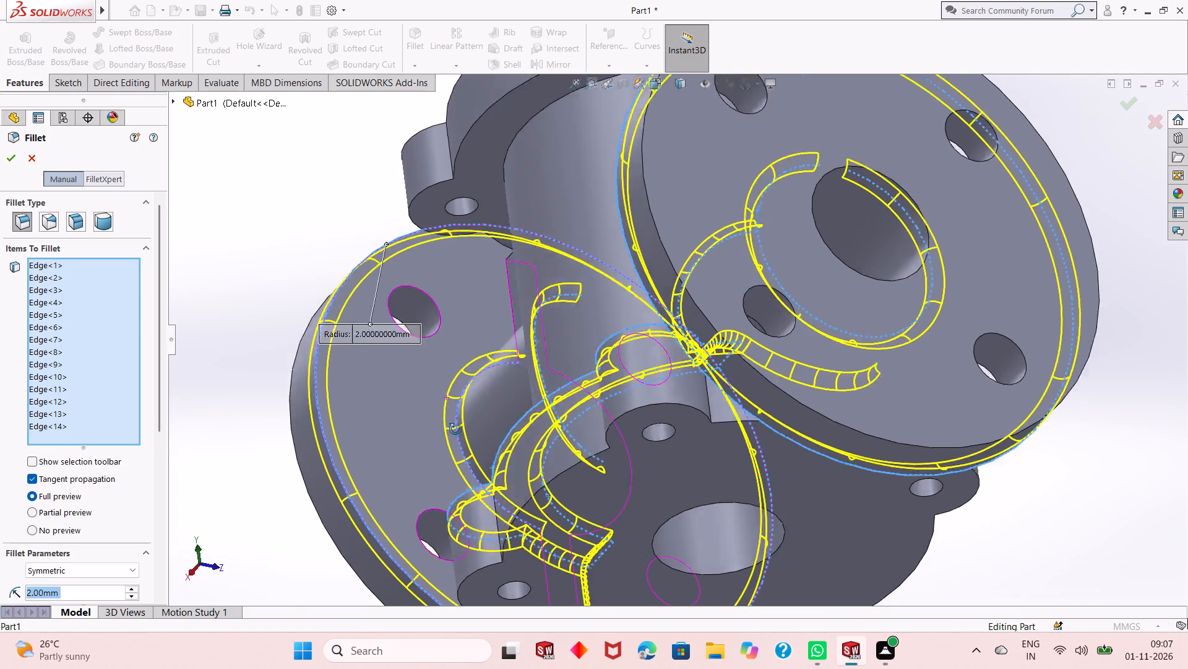
middle_click_drag(455, 429, 609, 413)
scroll(592, 472, "up", 5)
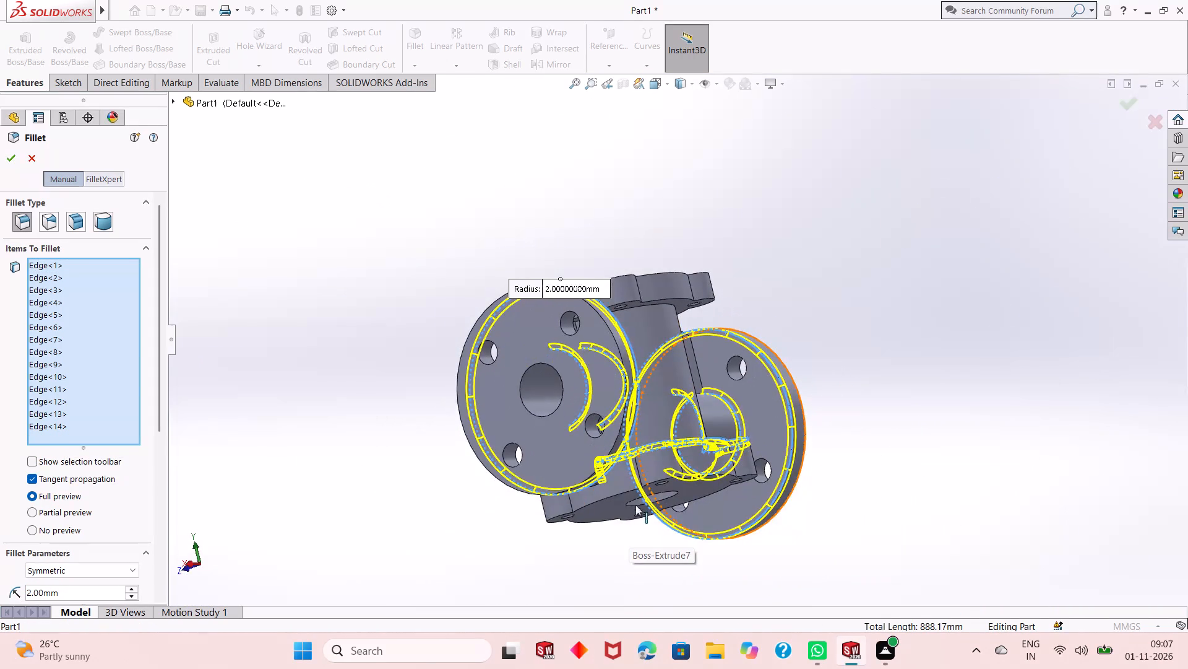
scroll(635, 501, "down", 3)
scroll(690, 396, "down", 3)
middle_click_drag(687, 396, 668, 474)
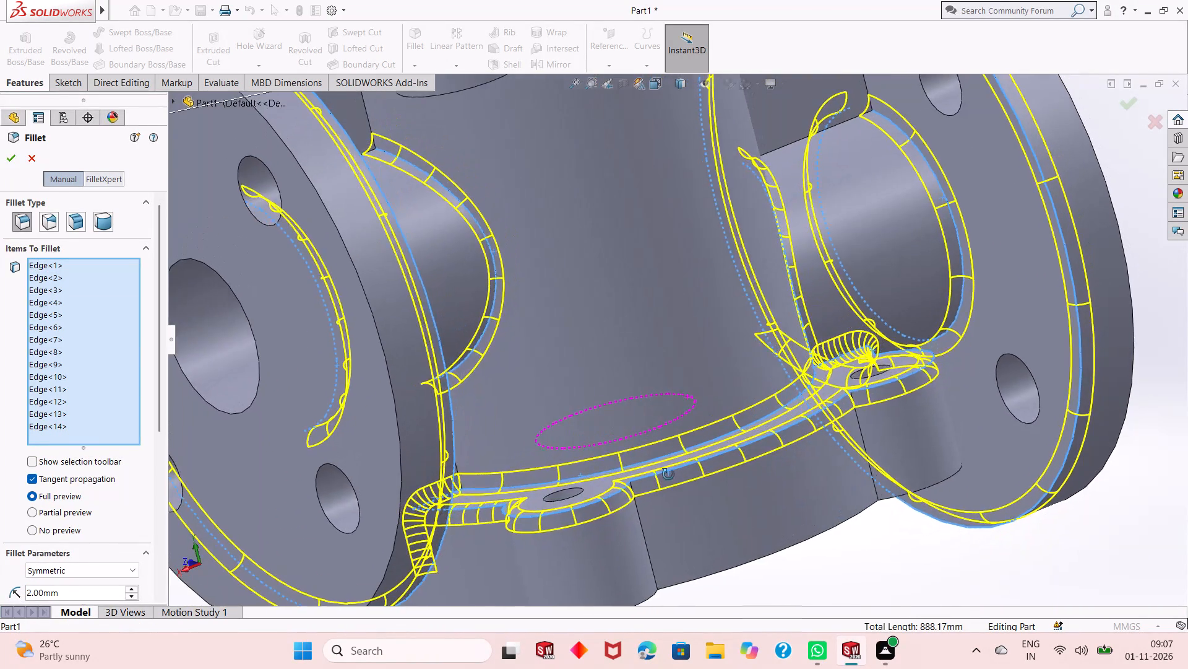
middle_click_drag(668, 474, 718, 448)
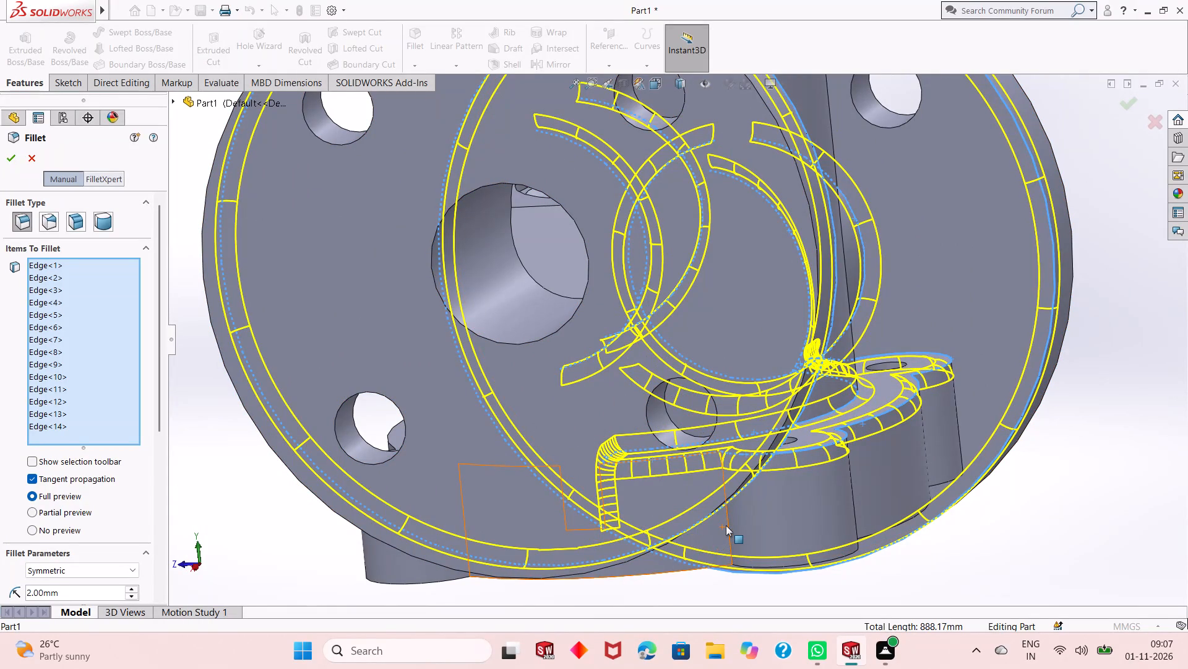
left_click(728, 523)
Add to the 2 mm fillet the two vertical edges where the bottom flange's front face meets its bolt lobes.
scroll(728, 523, "up", 1)
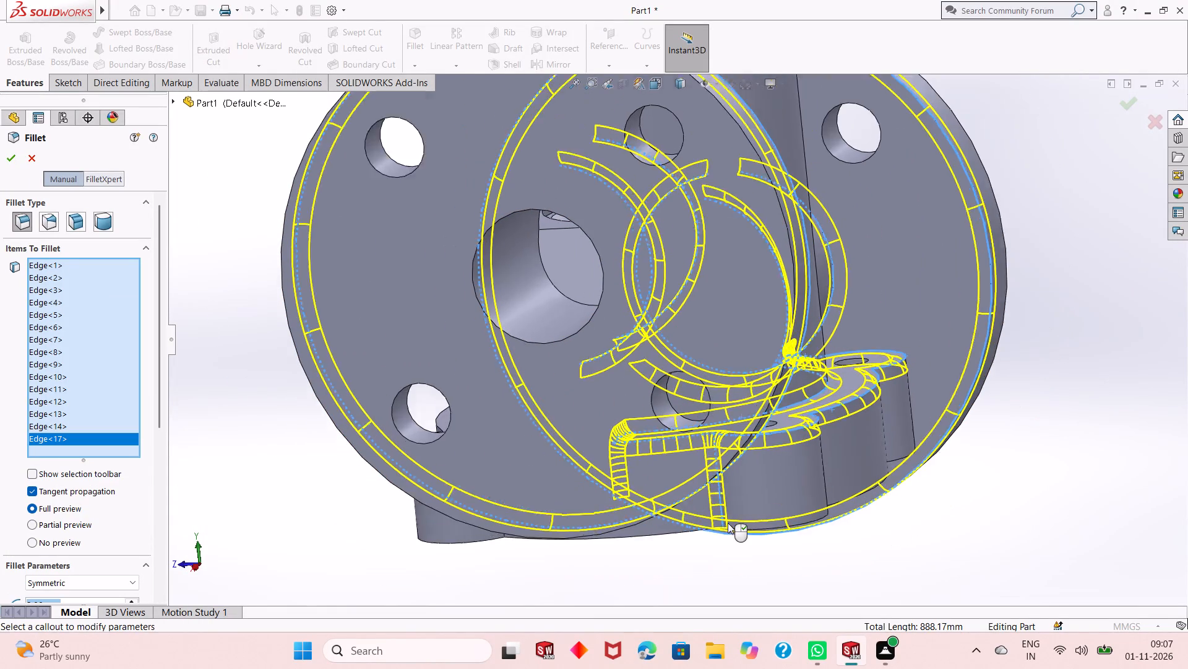
scroll(728, 523, "up", 1)
middle_click_drag(745, 505, 668, 531)
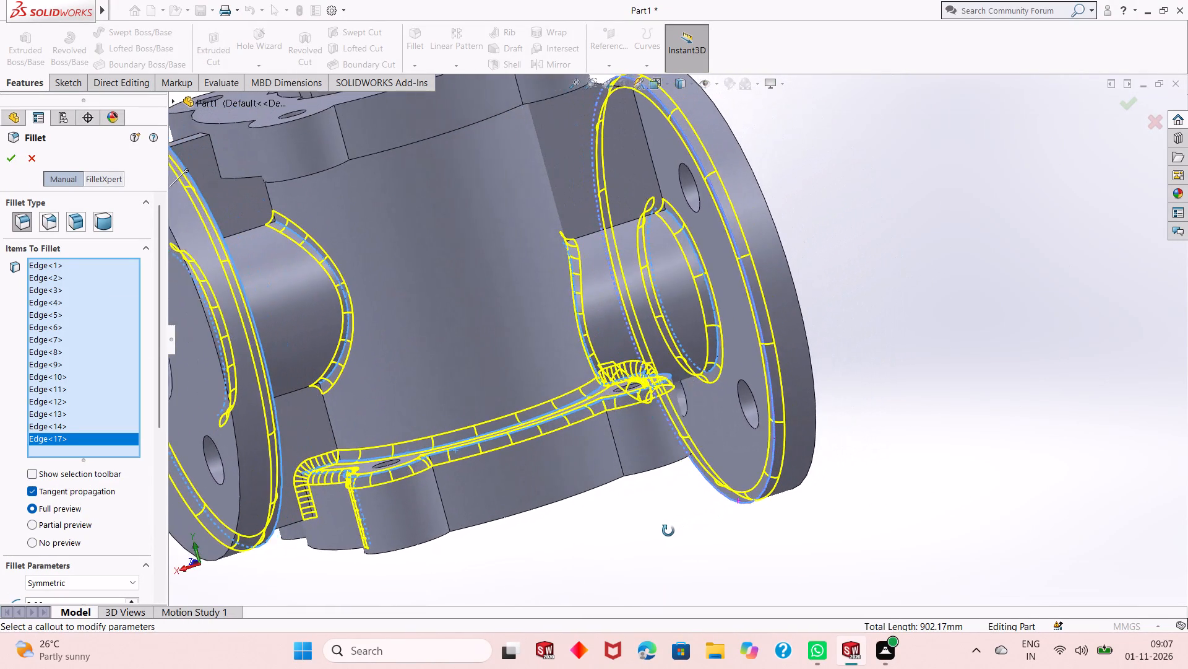
middle_click_drag(668, 531, 664, 535)
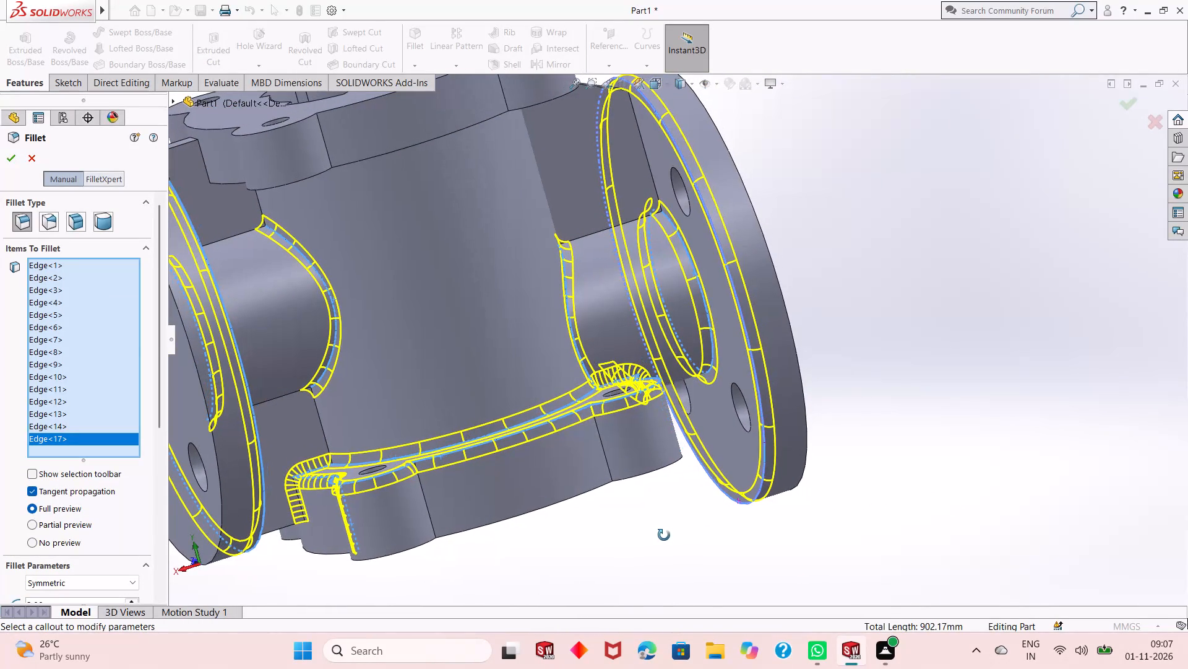
middle_click_drag(664, 535, 681, 479)
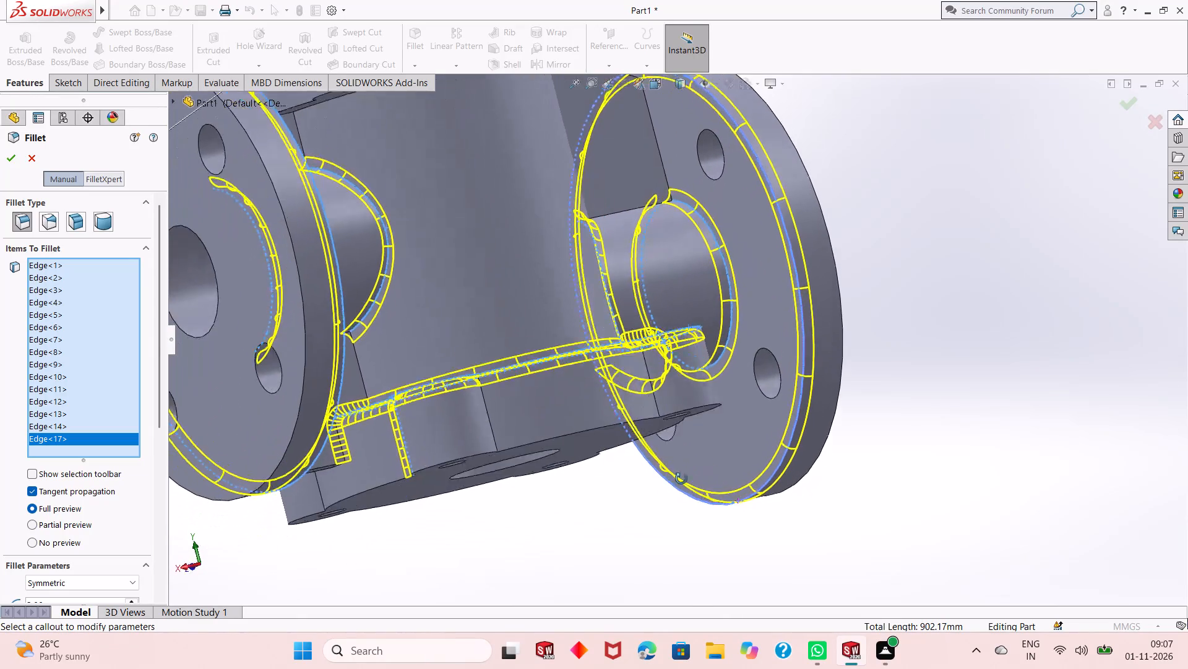
middle_click_drag(681, 479, 682, 427)
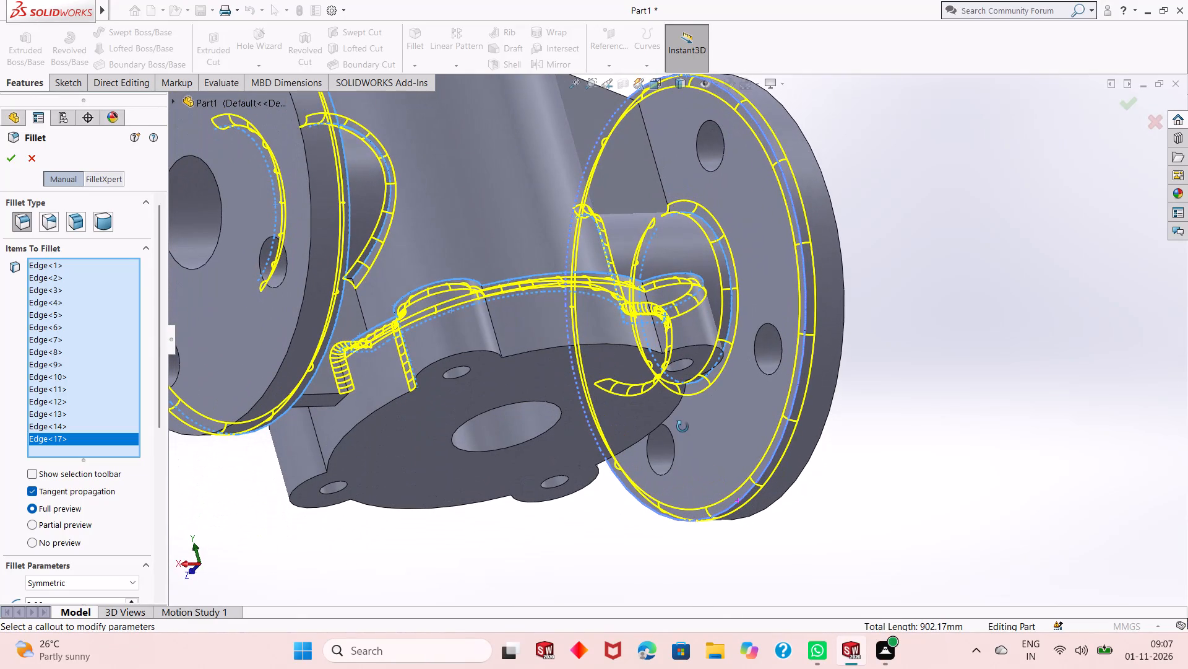
middle_click_drag(682, 427, 680, 438)
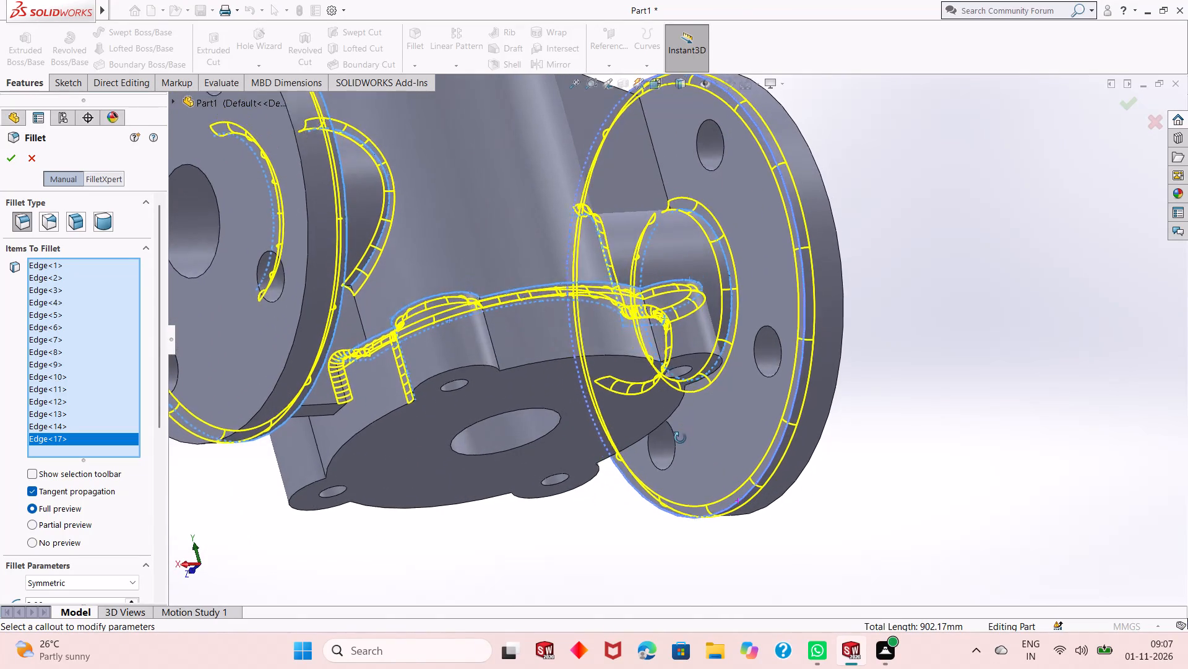
middle_click_drag(680, 438, 633, 537)
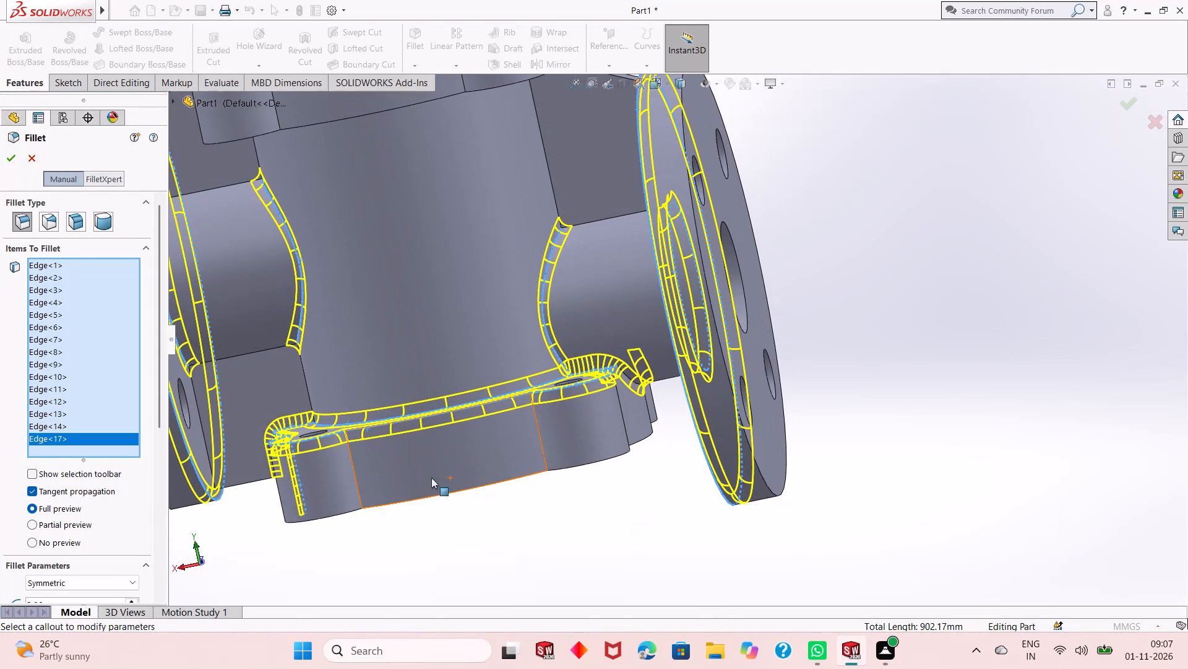
left_click(359, 486)
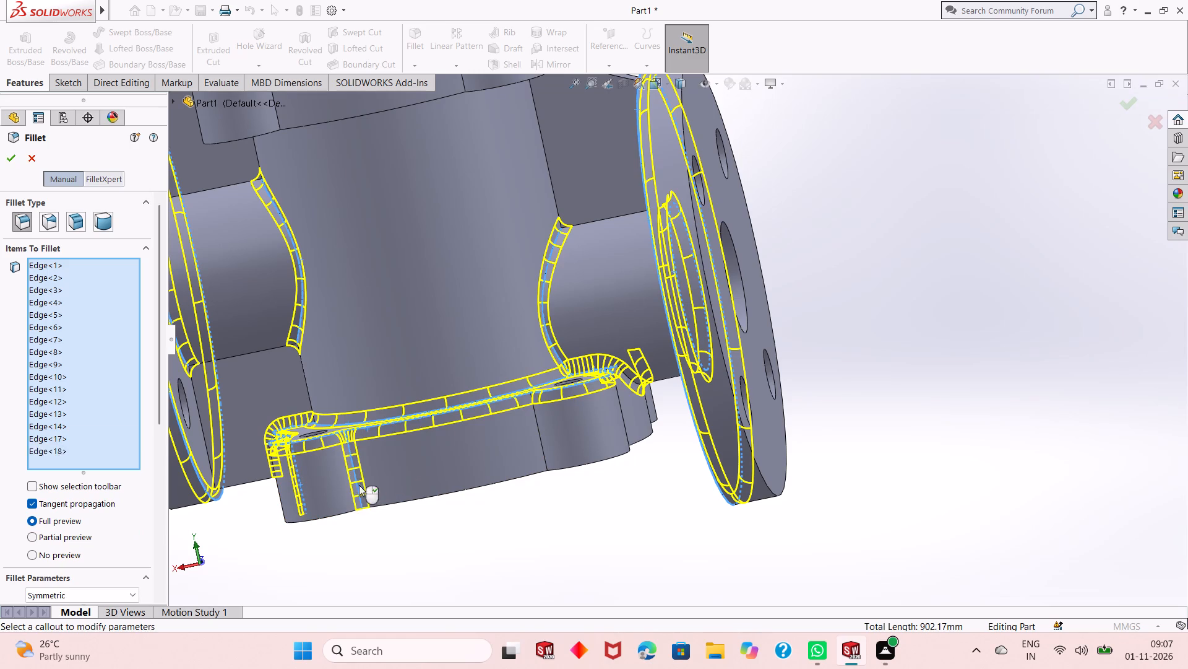
left_click(542, 446)
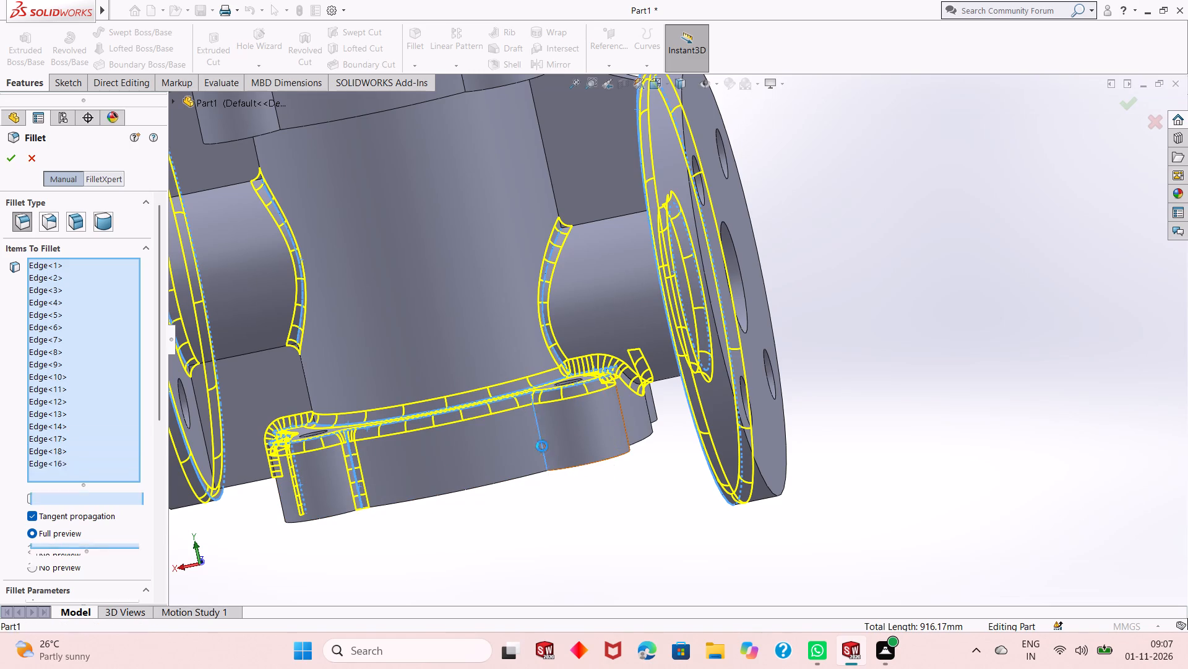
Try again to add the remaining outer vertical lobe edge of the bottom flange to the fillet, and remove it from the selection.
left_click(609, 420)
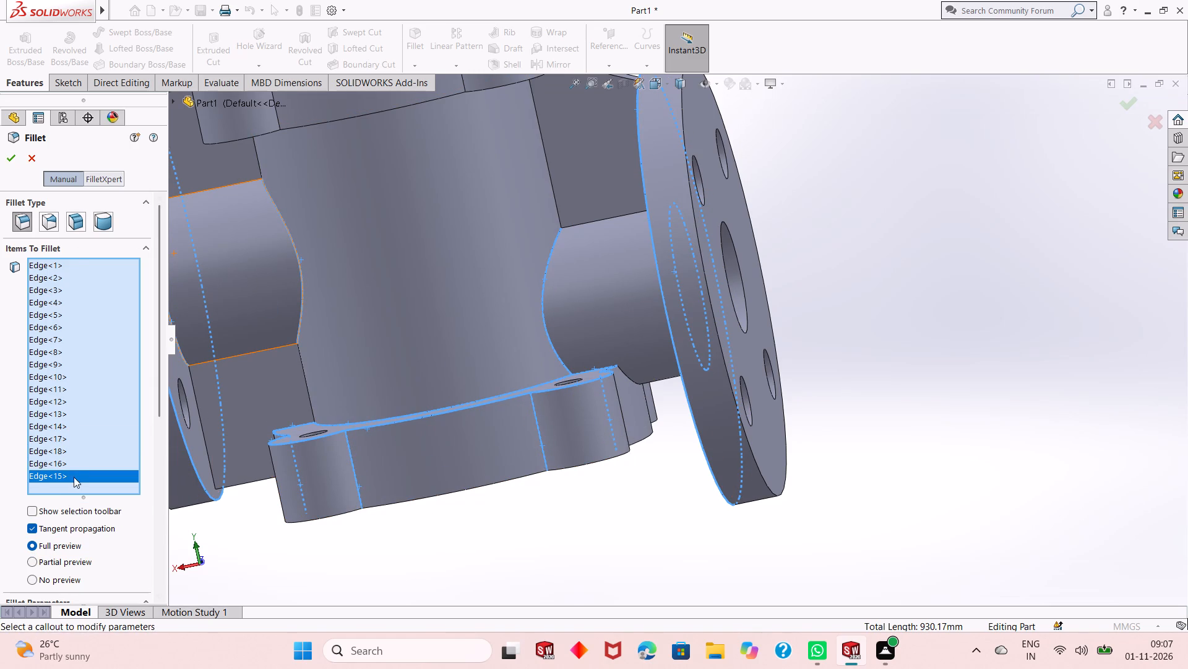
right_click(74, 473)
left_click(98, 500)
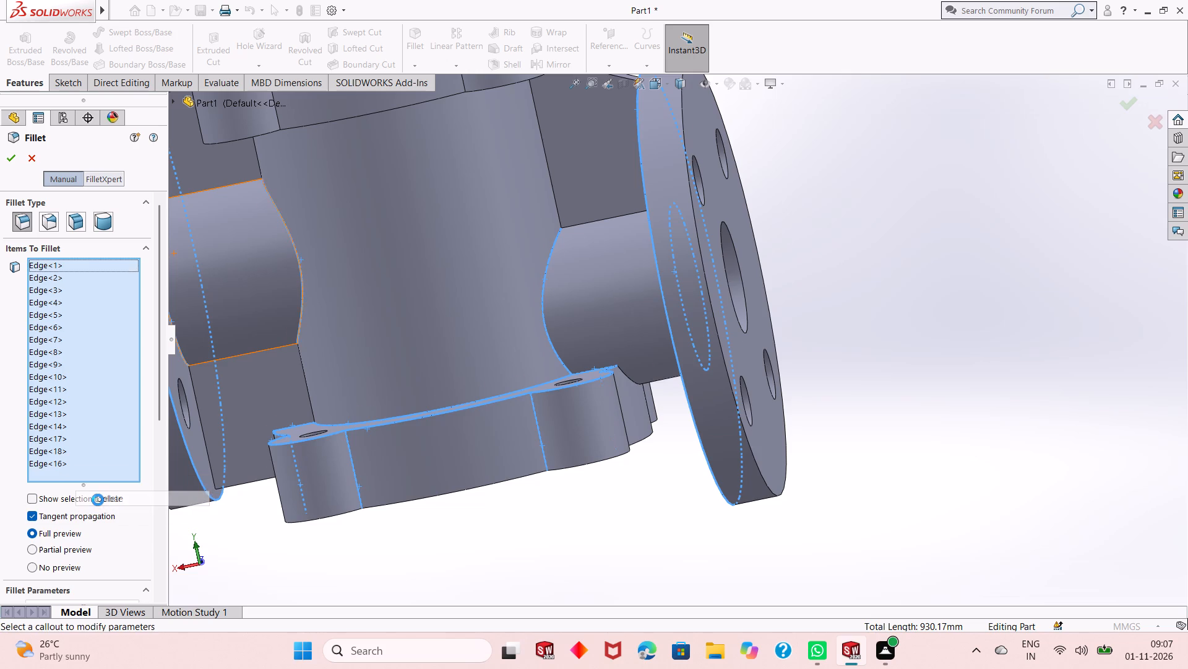
Add to the 2 mm fillet the top flange's lower edges along its front arc, both front bolt lobes and both adjoining side arcs.
scroll(478, 496, "up", 2)
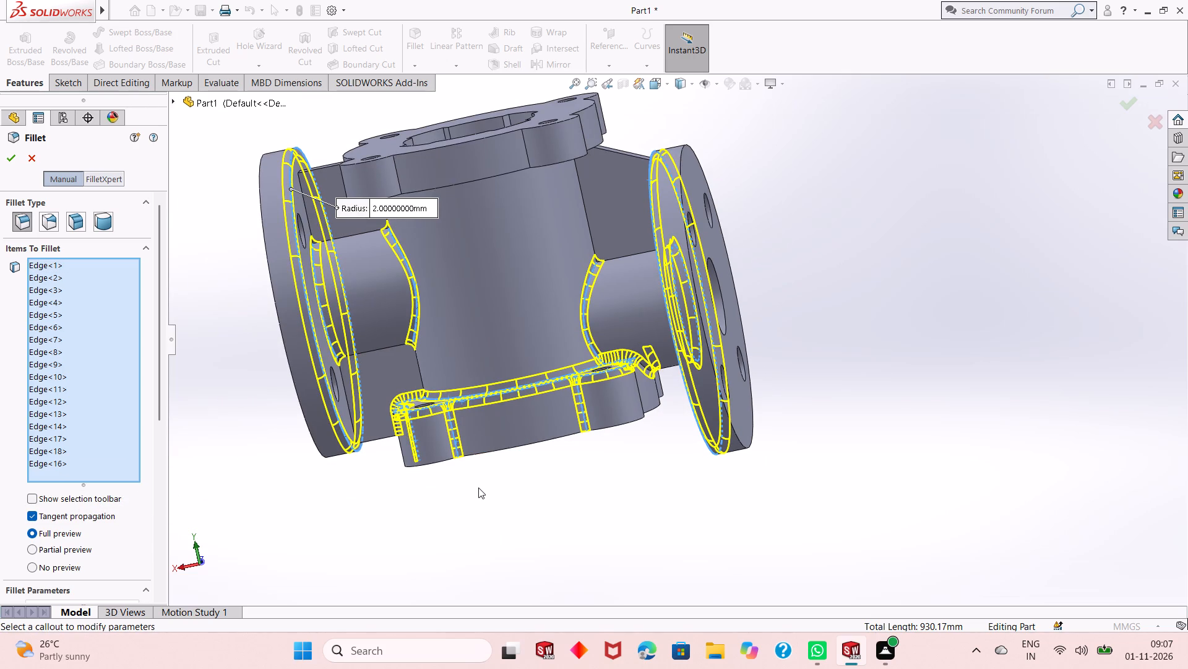
middle_click_drag(467, 465, 471, 466)
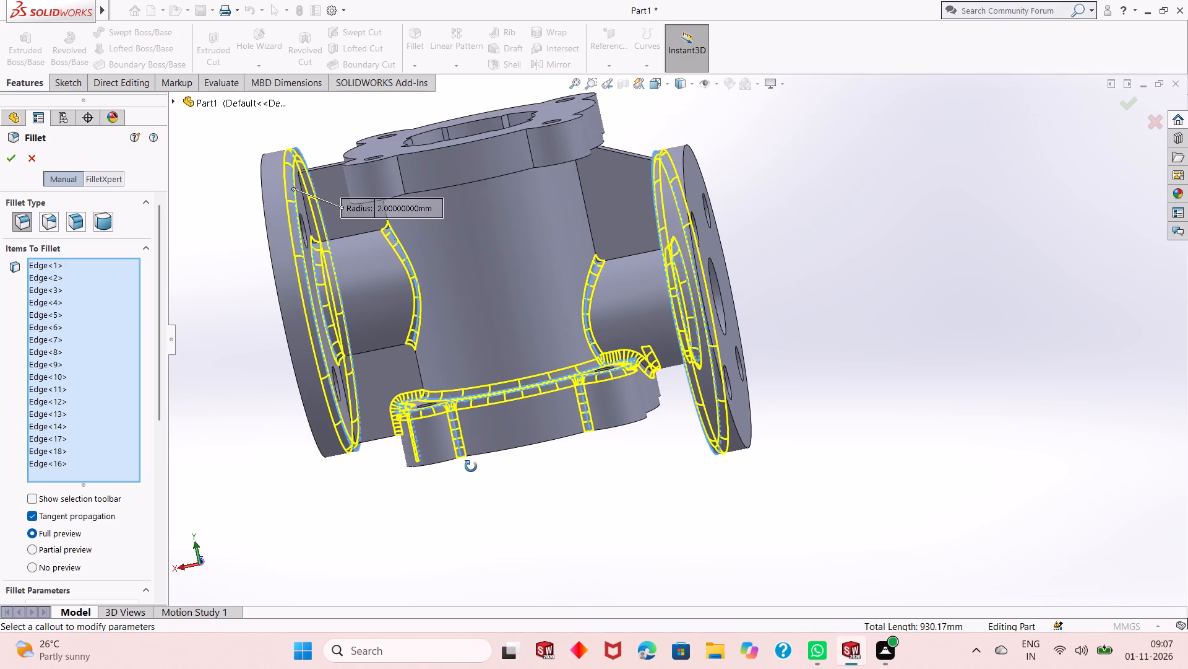
middle_click_drag(471, 466, 480, 495)
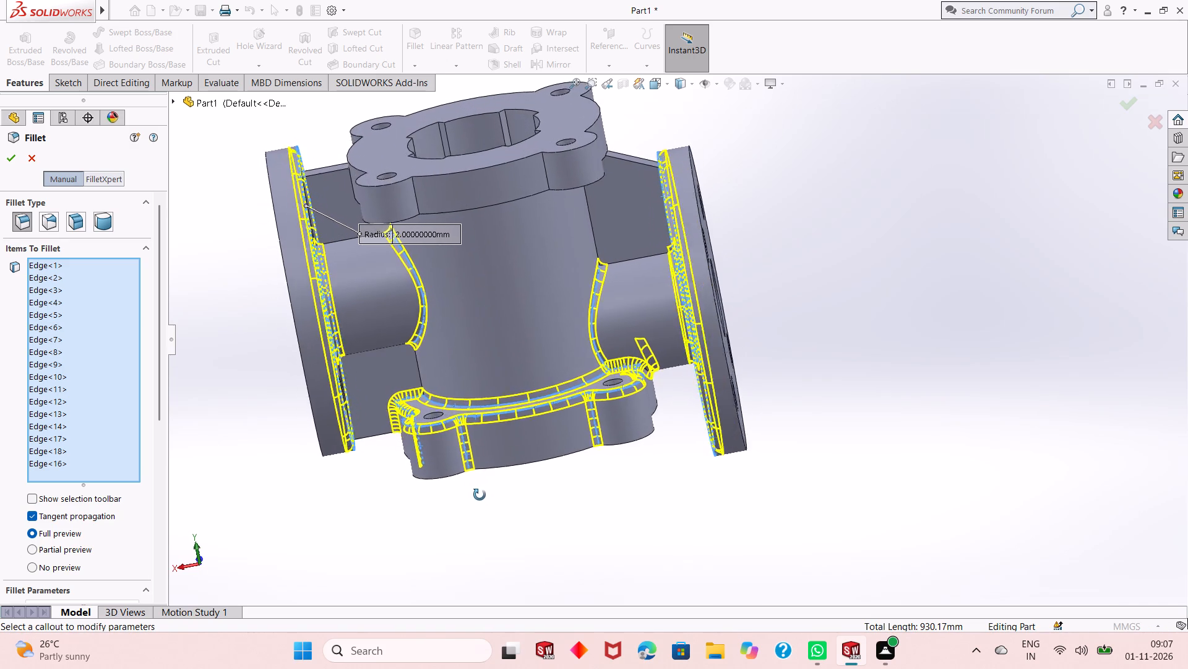
middle_click_drag(480, 495, 485, 496)
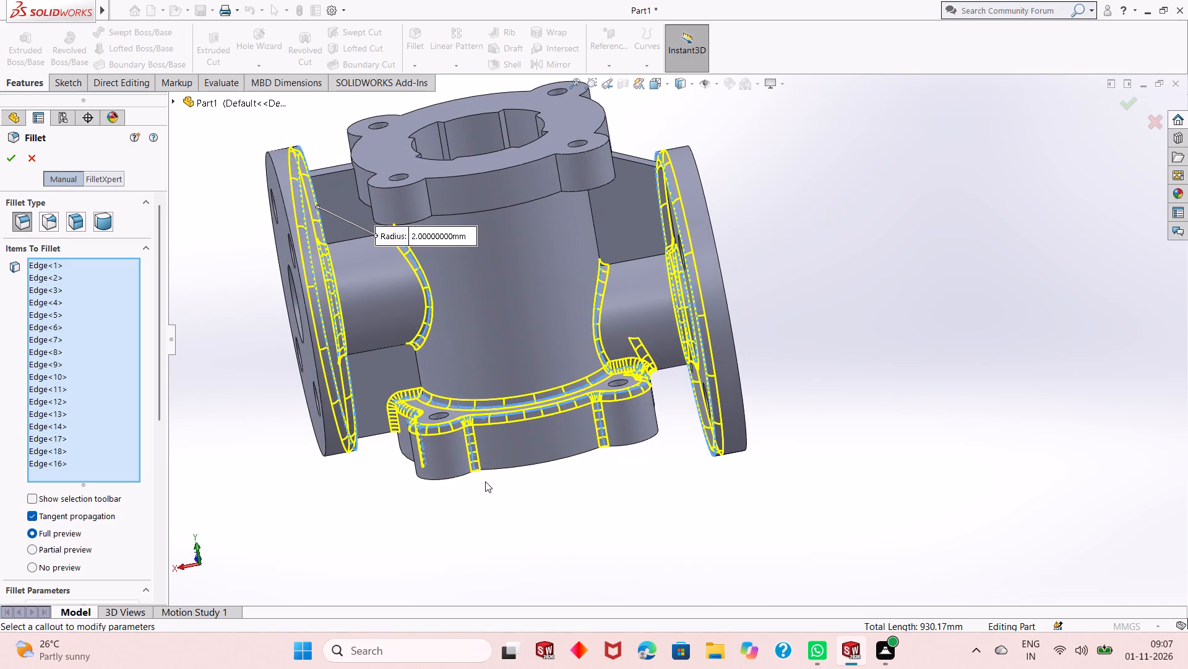
scroll(488, 460, "up", 1)
scroll(494, 408, "up", 2)
scroll(569, 211, "down", 5)
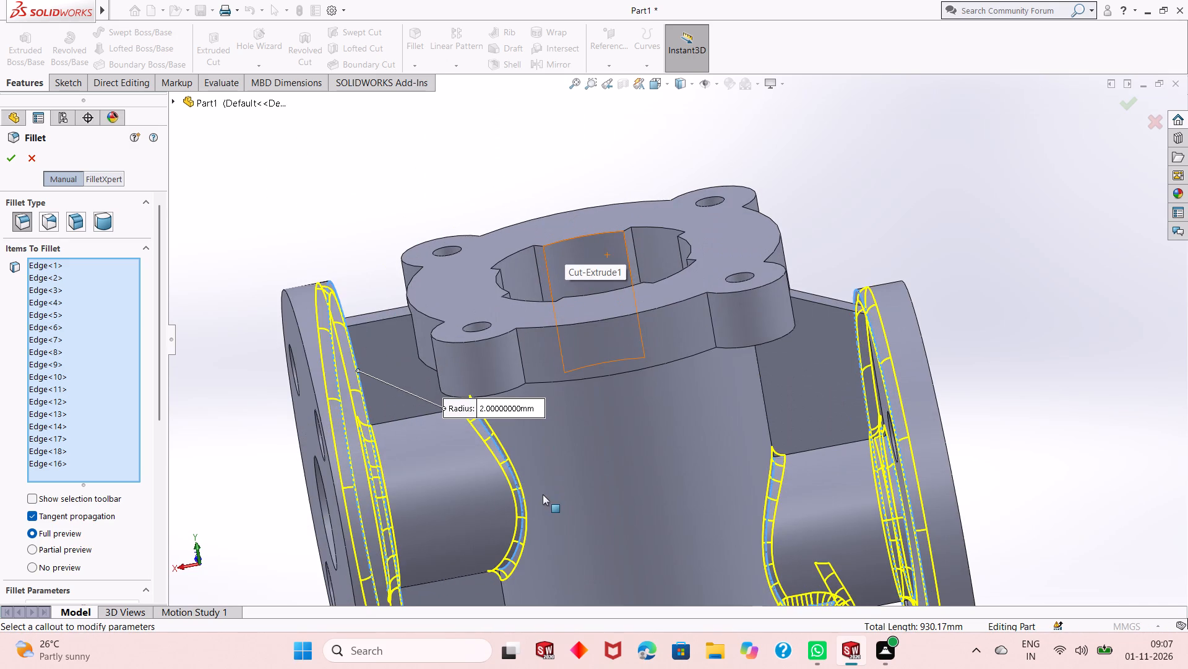
middle_click_drag(543, 496, 544, 457)
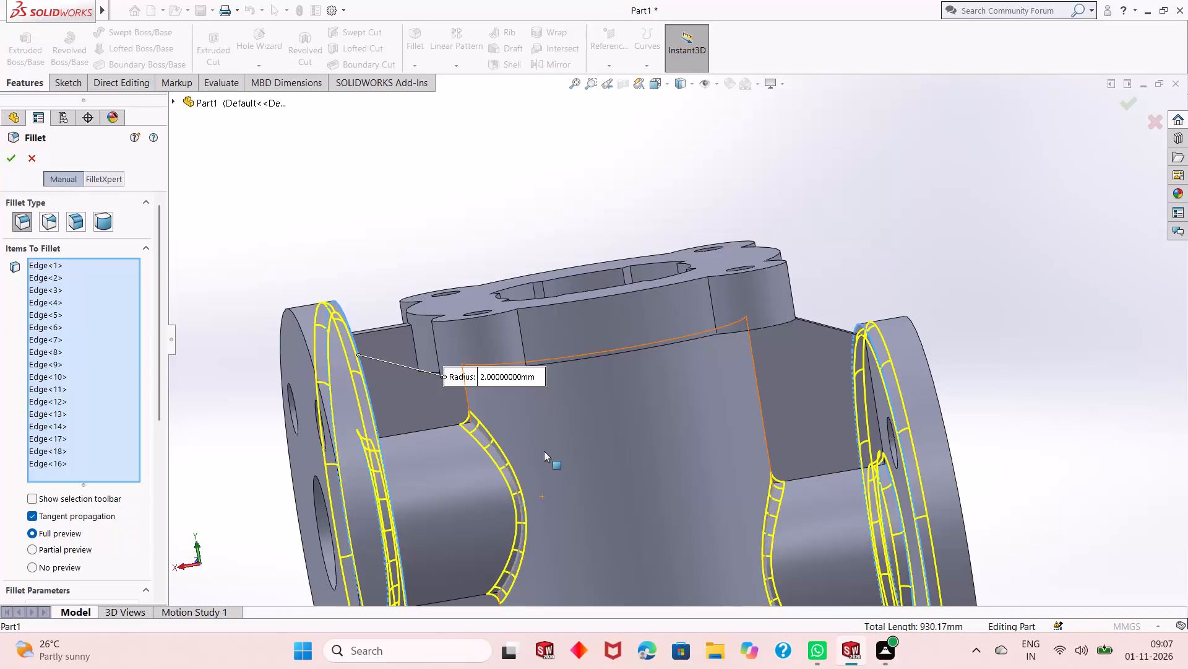
scroll(601, 463, "up", 2)
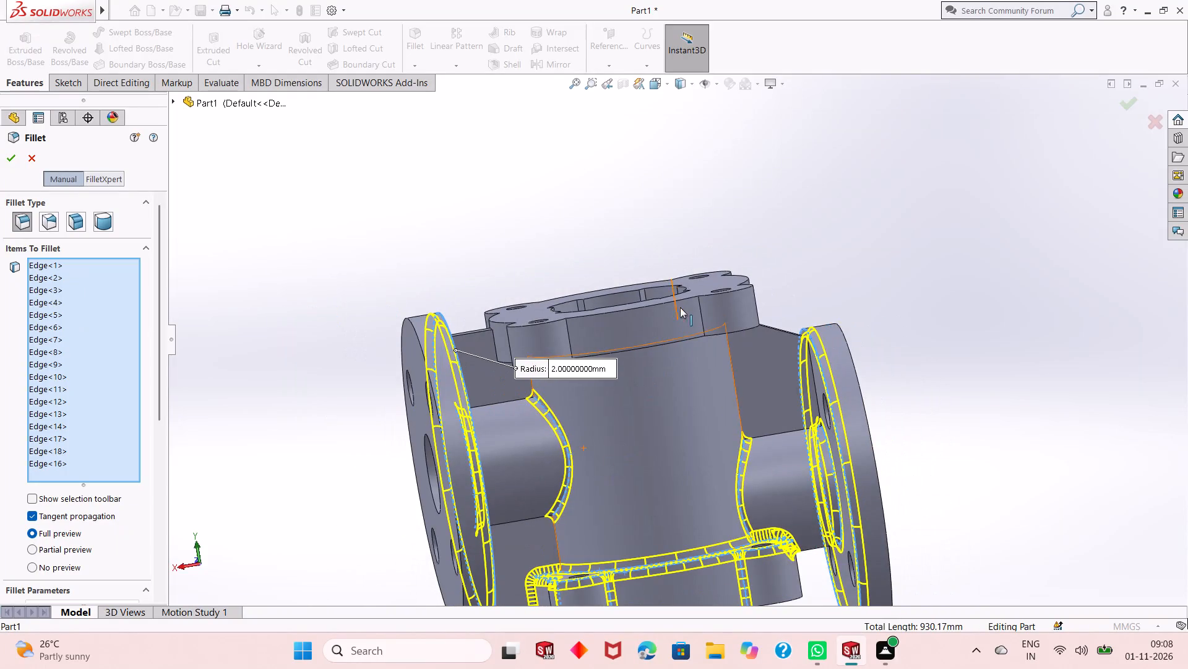
middle_click_drag(682, 307, 681, 325)
scroll(666, 329, "down", 4)
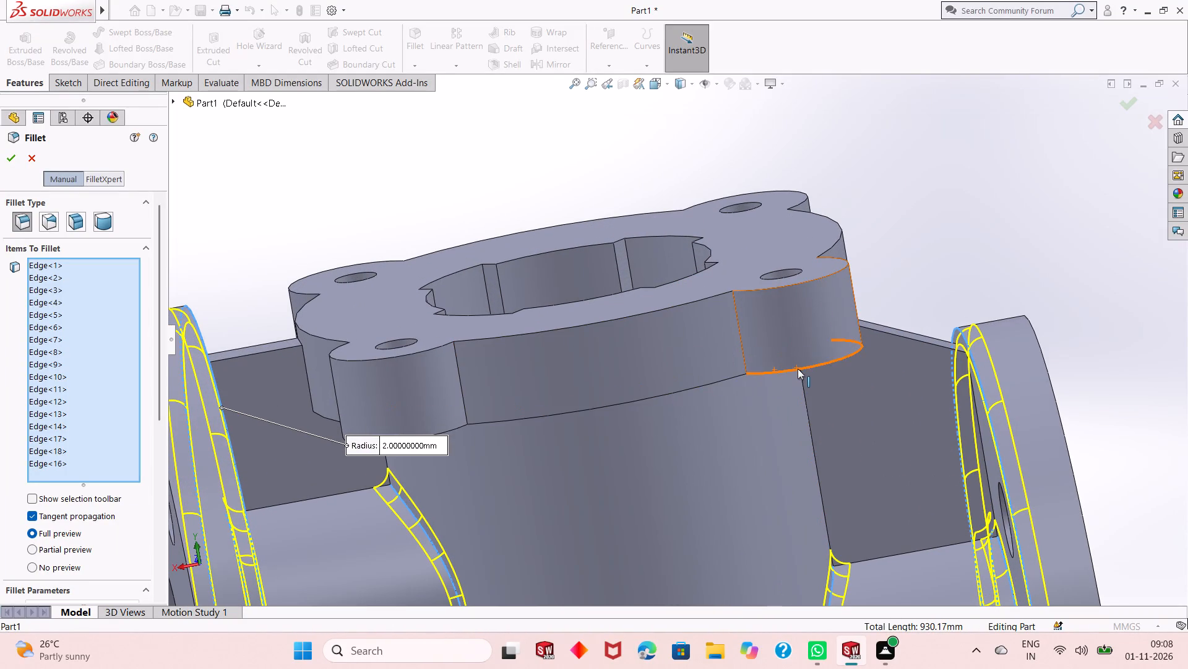
left_click(798, 369)
left_click(705, 385)
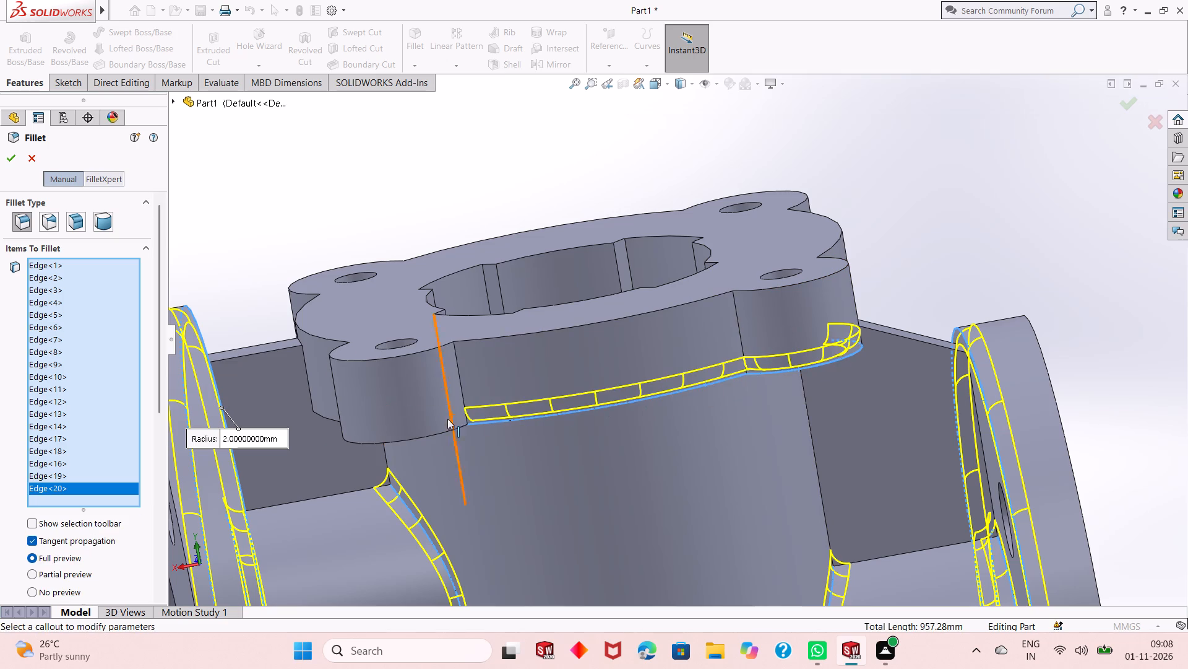
left_click(437, 435)
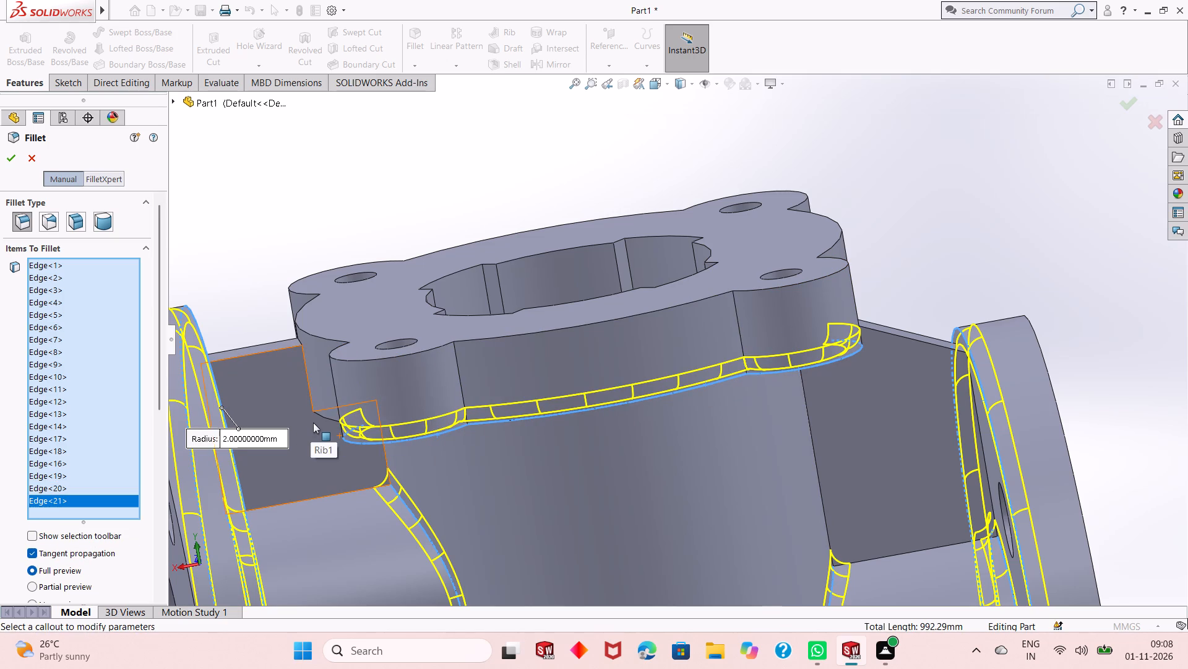
left_click(326, 419)
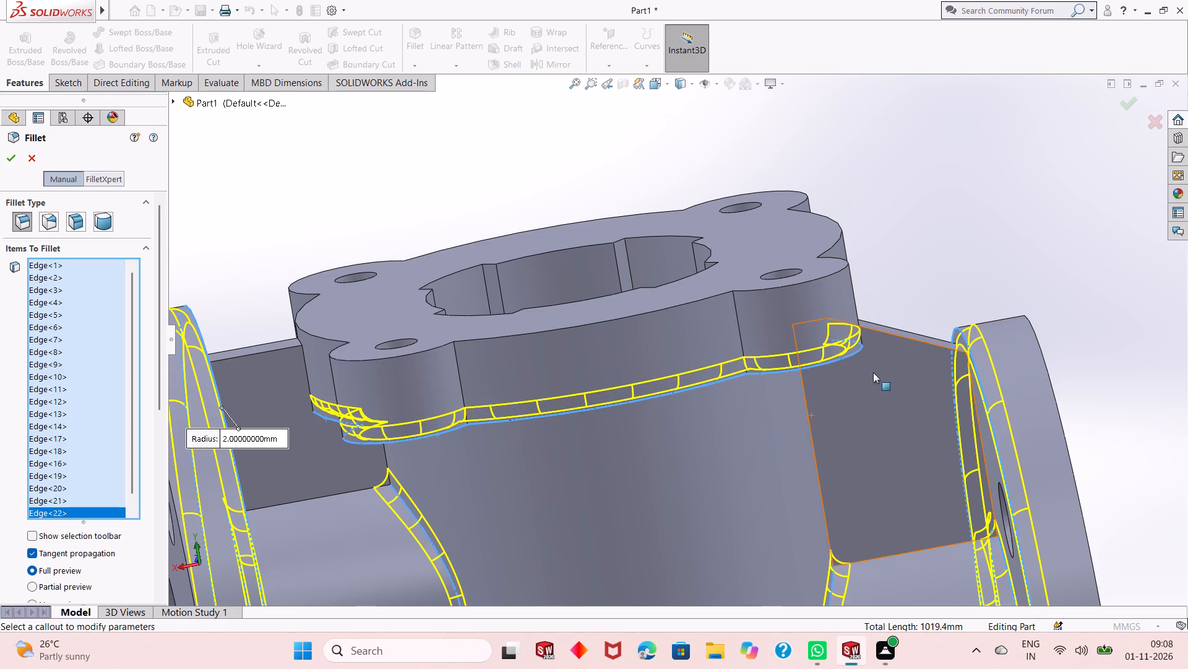
middle_click_drag(691, 434, 624, 463)
left_click(853, 334)
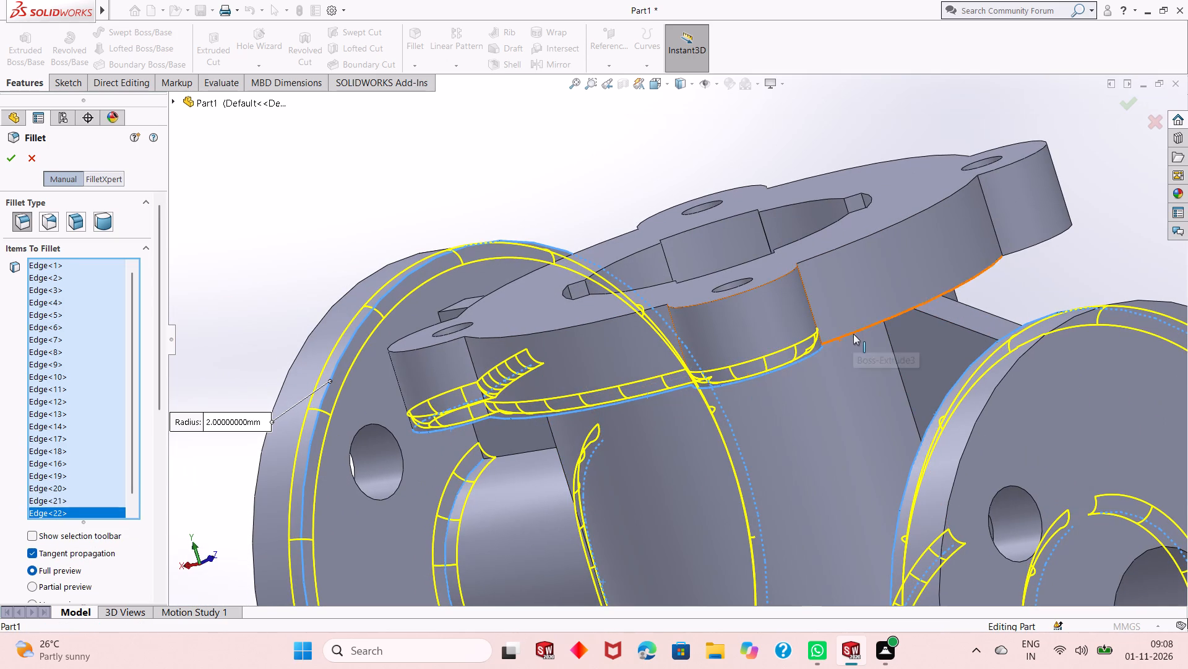
Add to the 2 mm fillet both vertical edges of the top flange's front bolt lobe on the negative-Z-triad view's X-axis side.
middle_click_drag(653, 409, 691, 411)
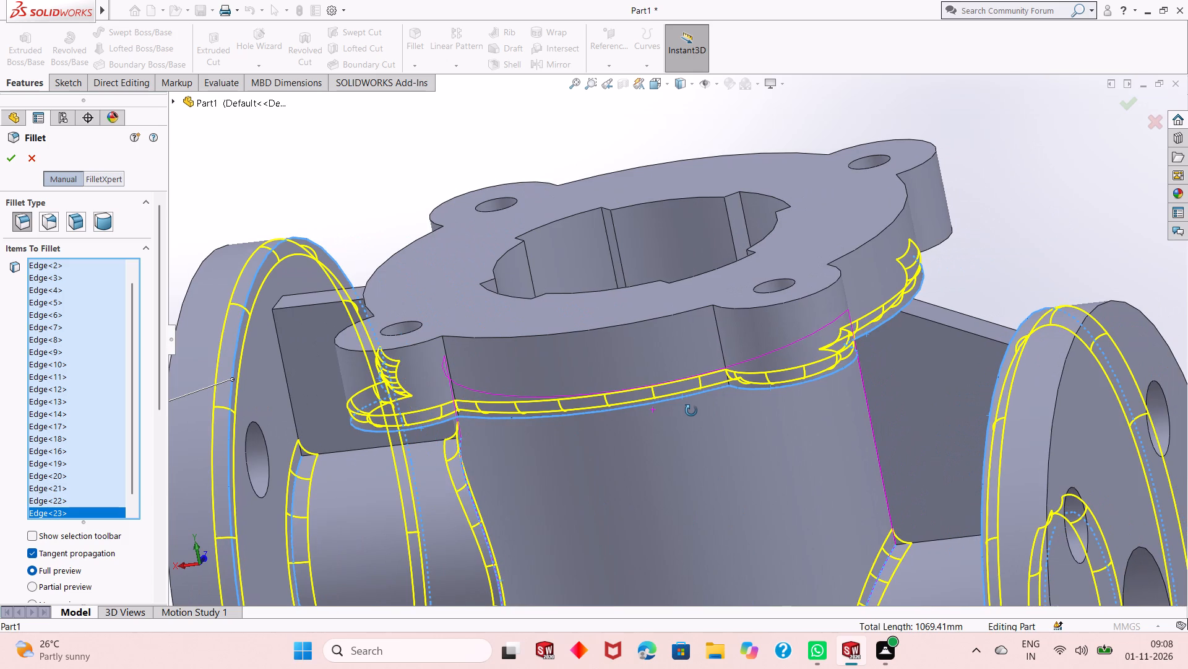
middle_click_drag(691, 411, 701, 258)
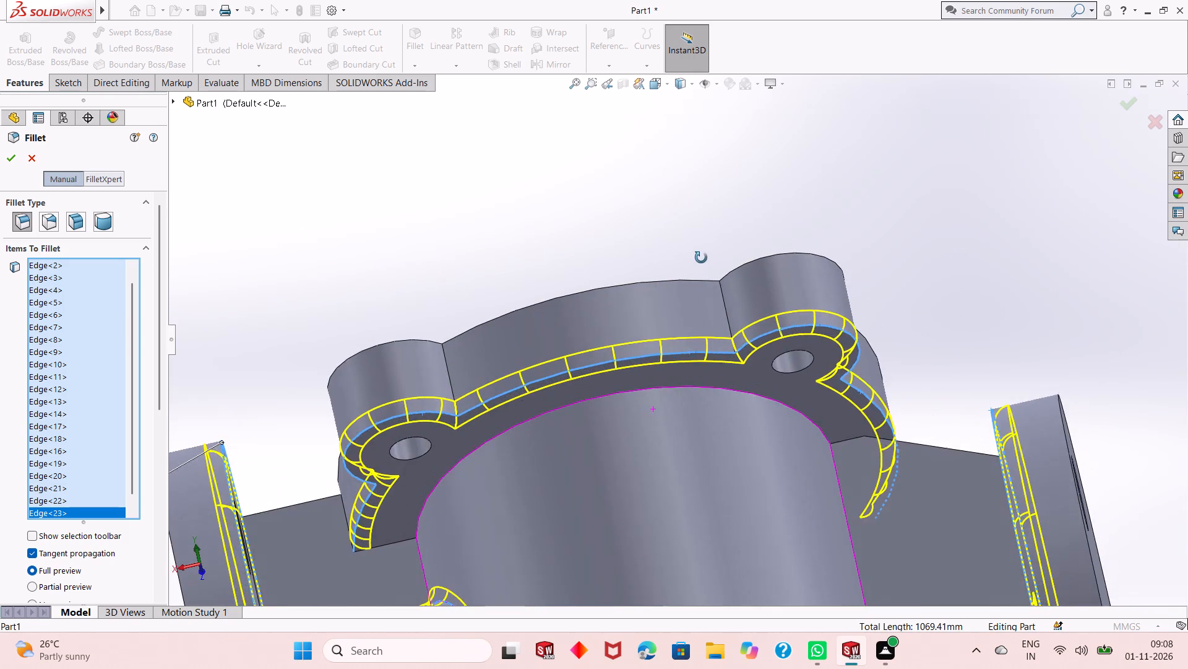
middle_click_drag(701, 258, 741, 331)
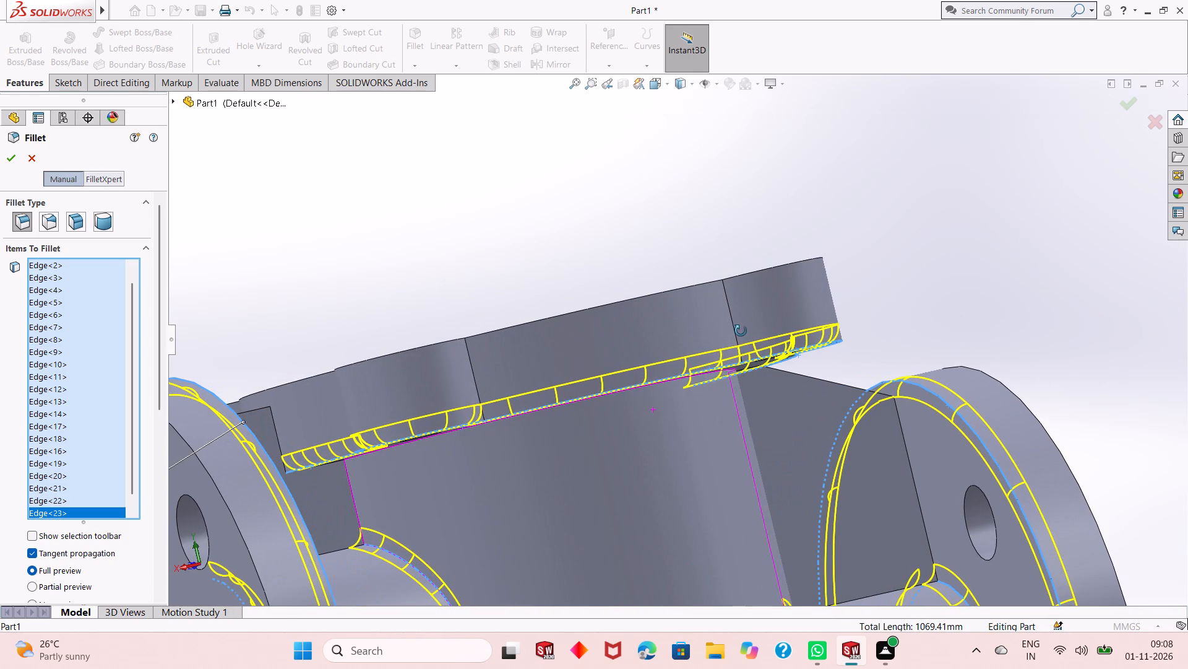
middle_click_drag(741, 331, 727, 334)
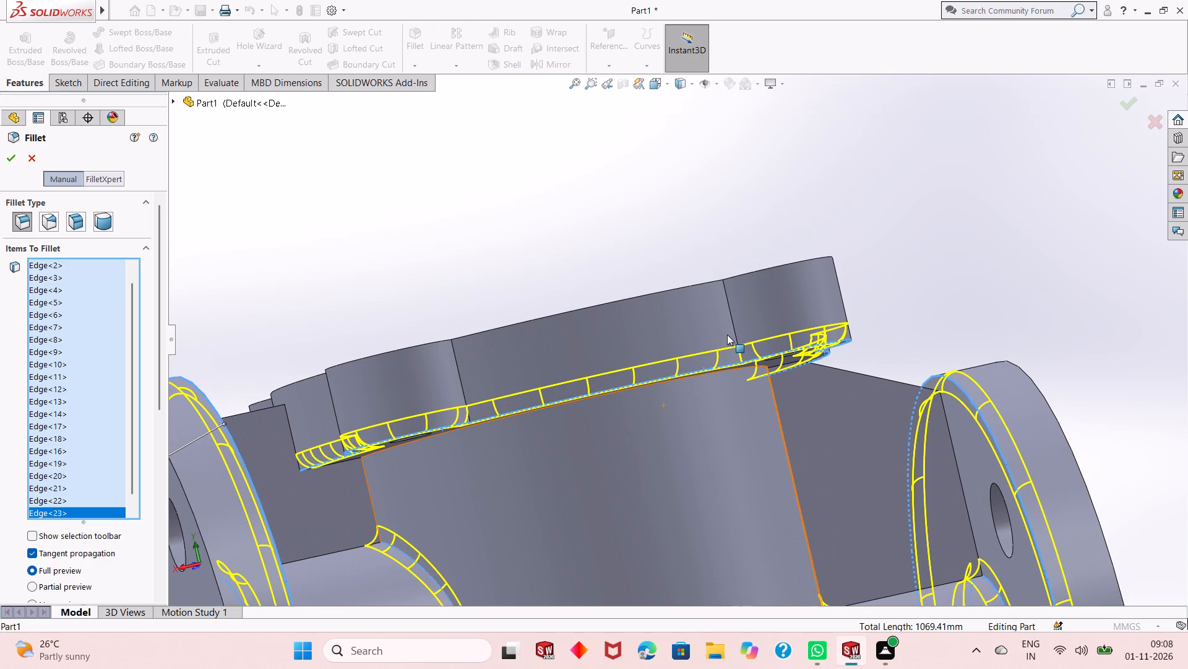
middle_click_drag(727, 334, 674, 427)
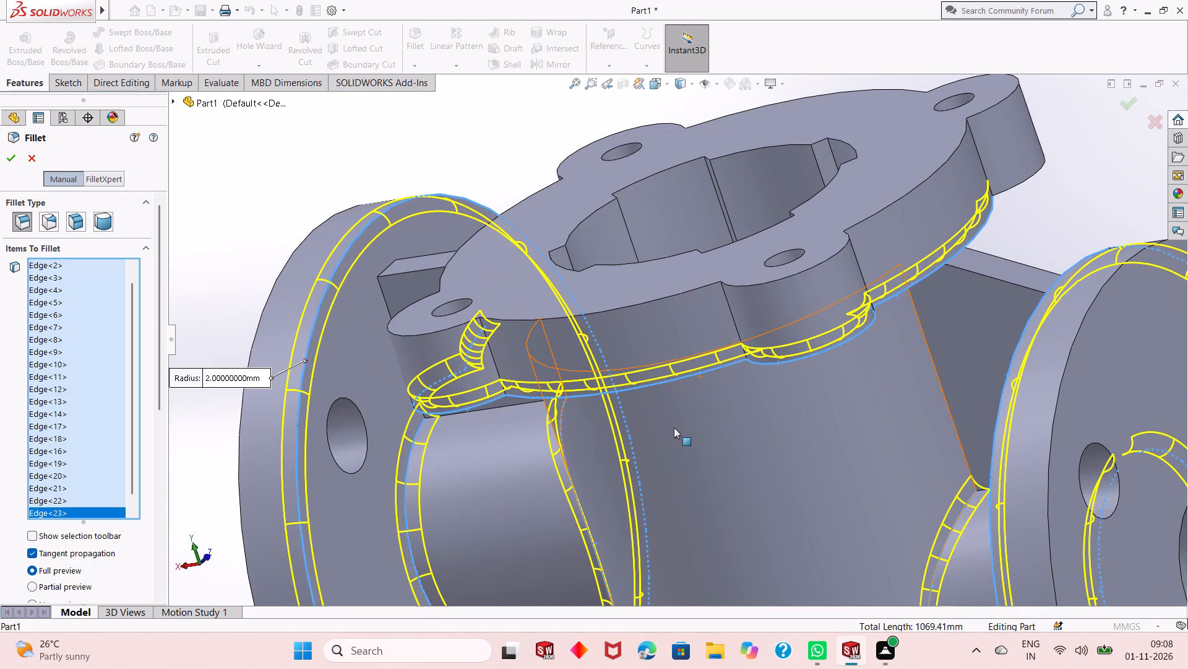
middle_click_drag(670, 429, 734, 397)
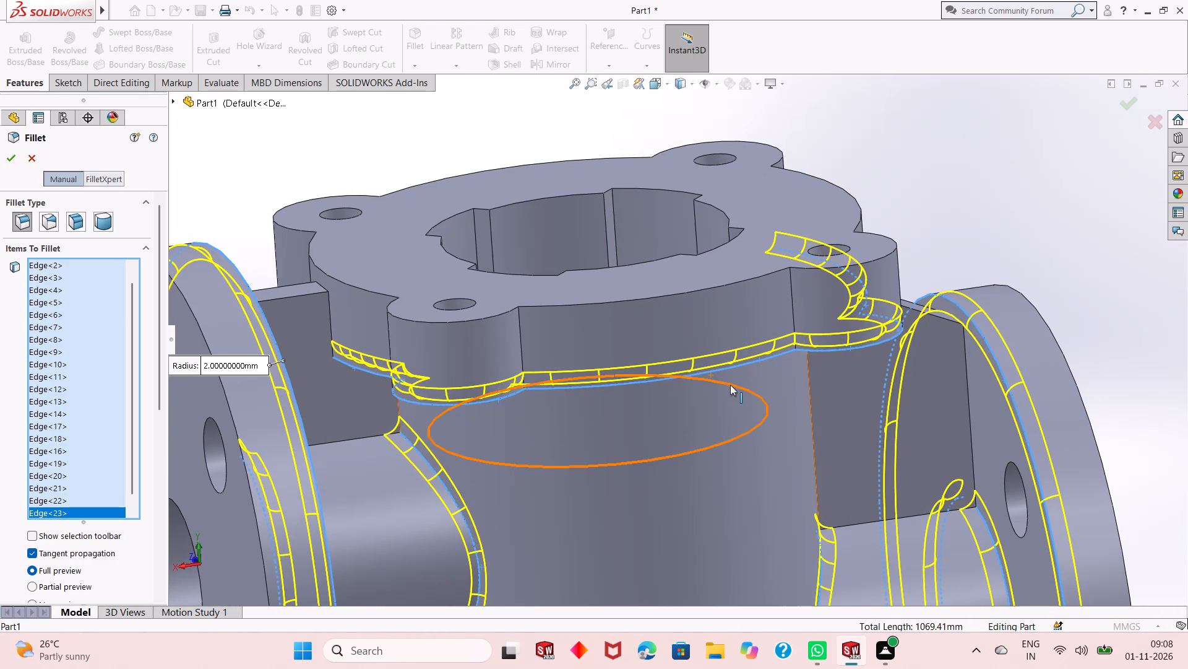
middle_click_drag(730, 385, 754, 399)
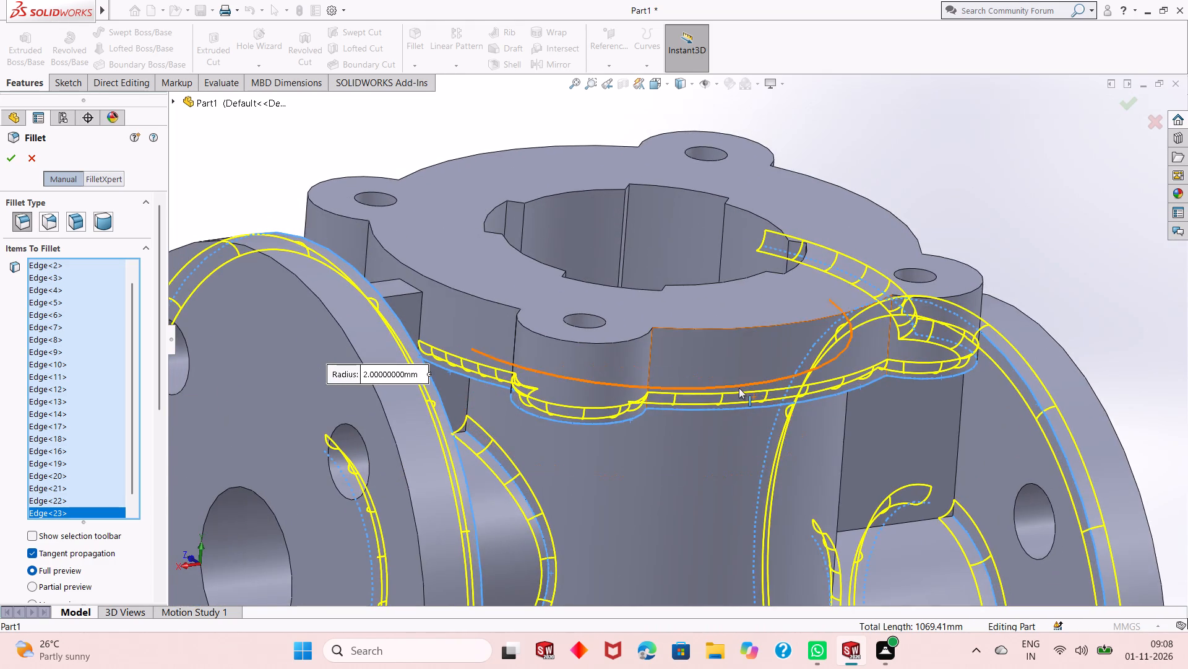
middle_click_drag(739, 388, 704, 393)
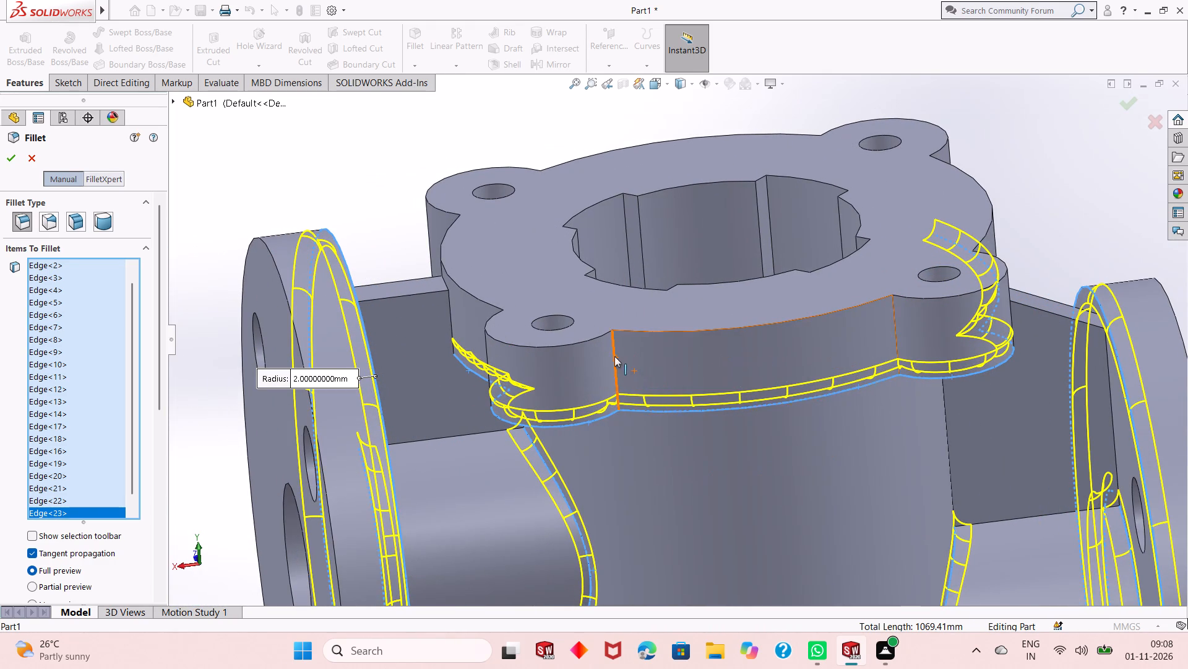
left_click(614, 356)
middle_click_drag(614, 356, 658, 443)
middle_click_drag(559, 393, 585, 357)
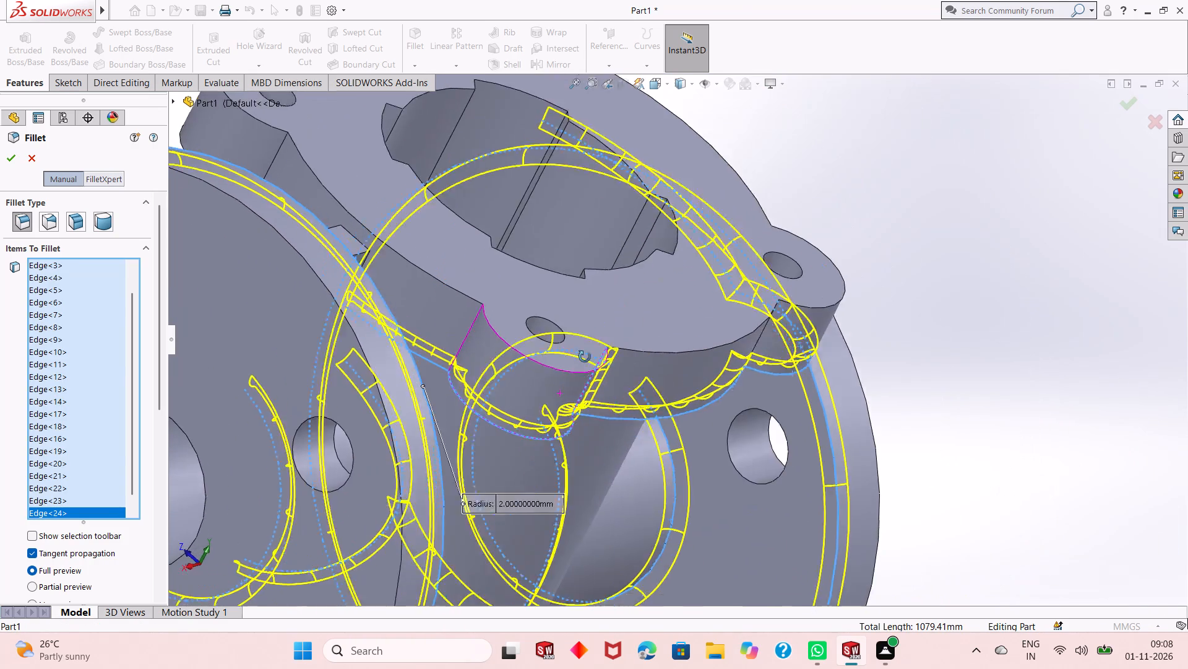
middle_click_drag(585, 357, 616, 380)
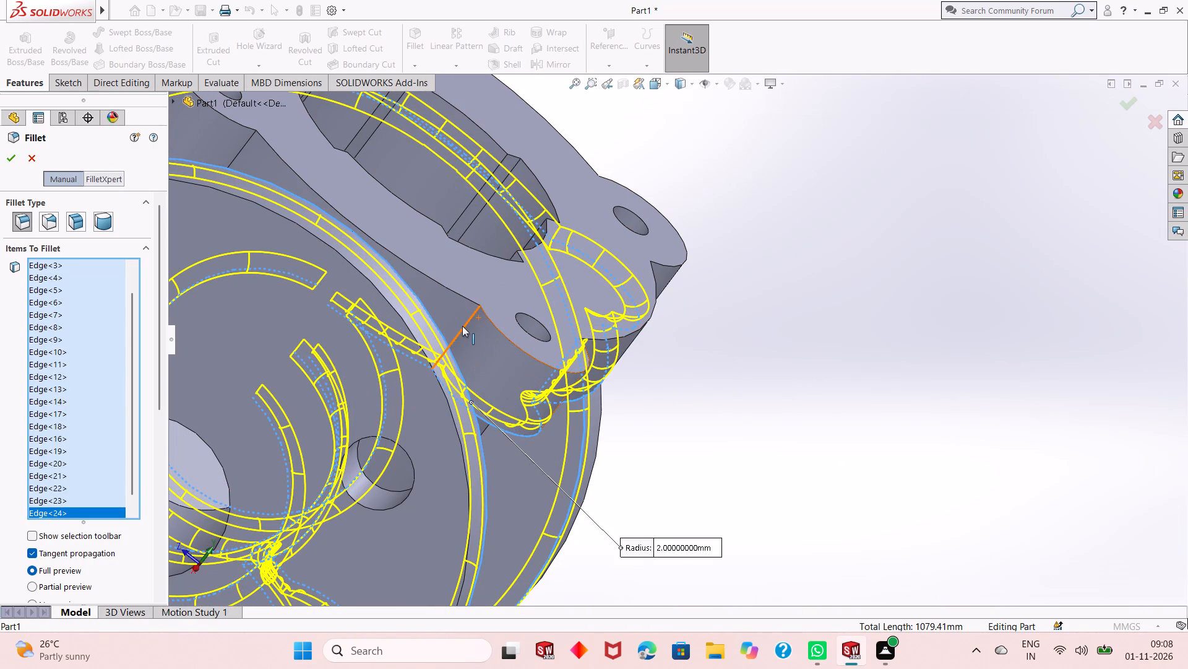
left_click(462, 328)
Add to the 2 mm fillet both vertical edges of the top flange's opposite front bolt lobe.
middle_click_drag(631, 377, 568, 331)
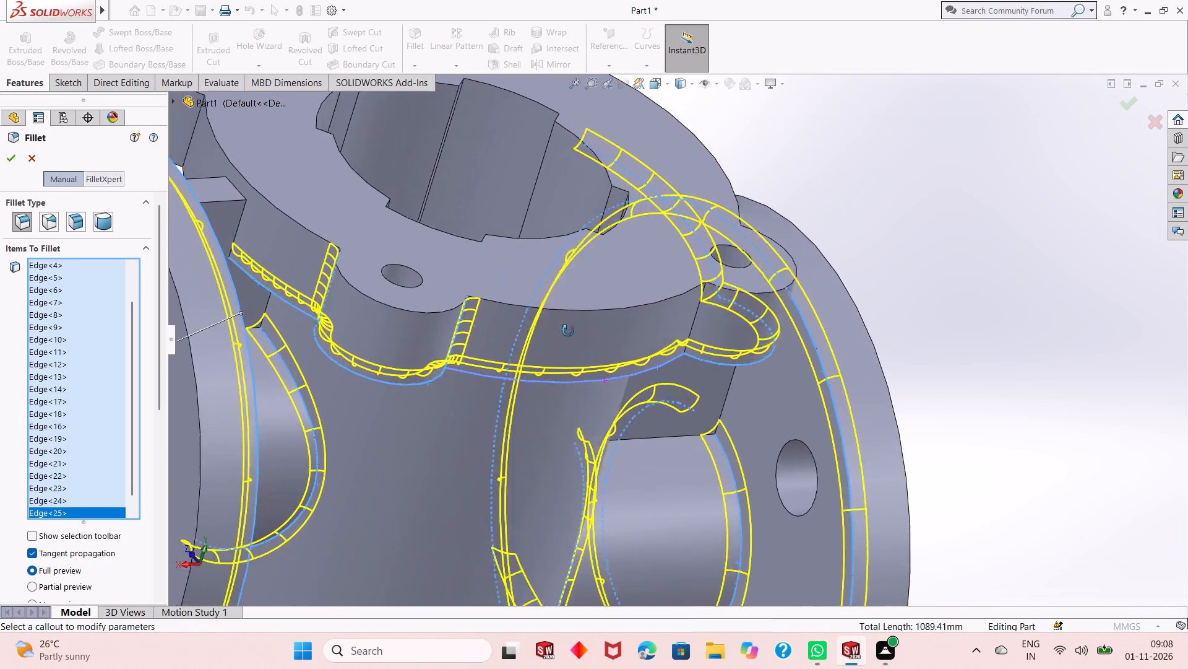
middle_click_drag(568, 331, 547, 334)
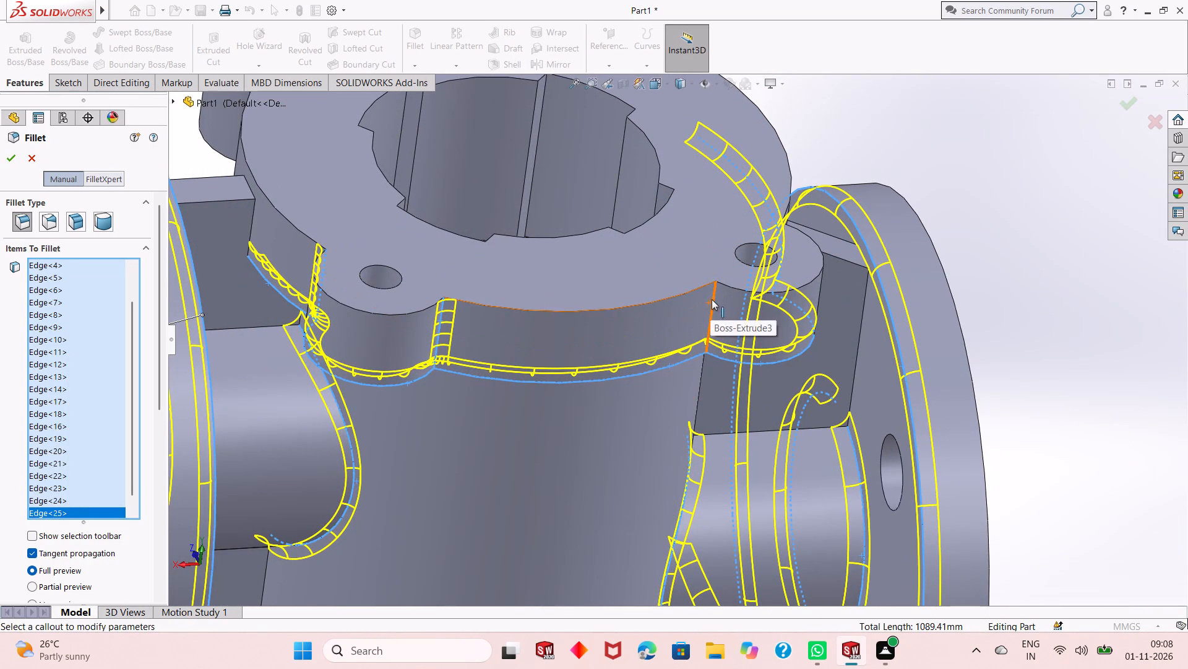
left_click(712, 294)
scroll(696, 364, "up", 1)
middle_click_drag(726, 352, 707, 301)
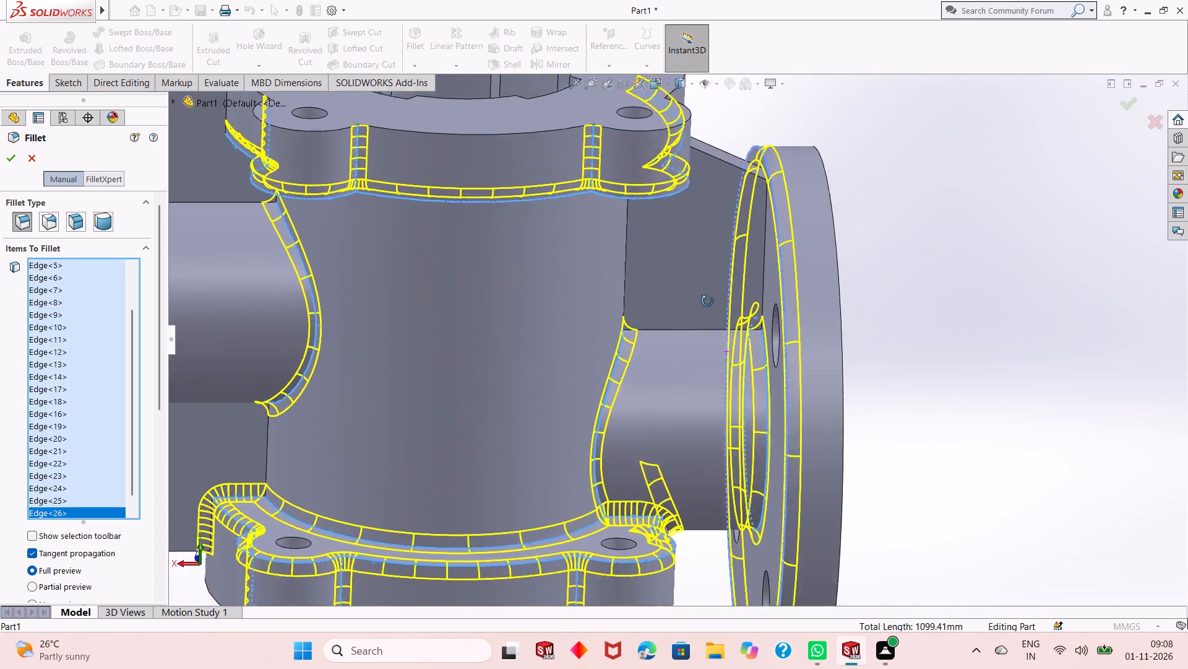
middle_click_drag(707, 301, 661, 351)
scroll(325, 275, "up", 2)
scroll(301, 251, "down", 2)
middle_click_drag(517, 312, 517, 315)
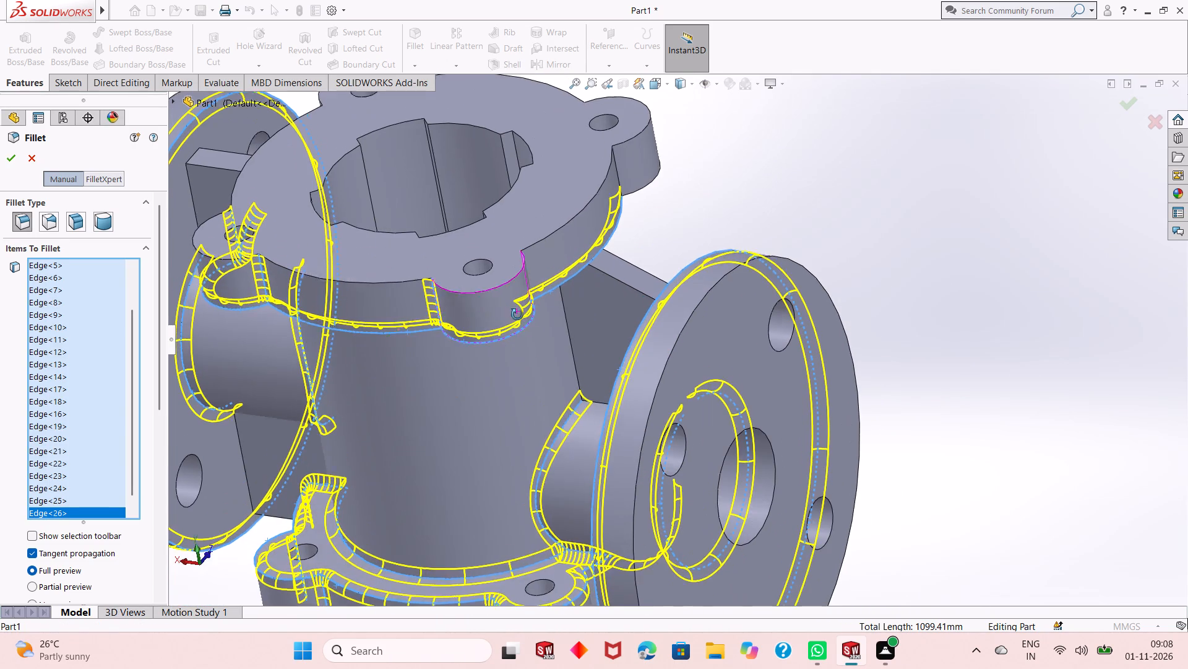
middle_click_drag(517, 315, 470, 361)
scroll(544, 253, "down", 4)
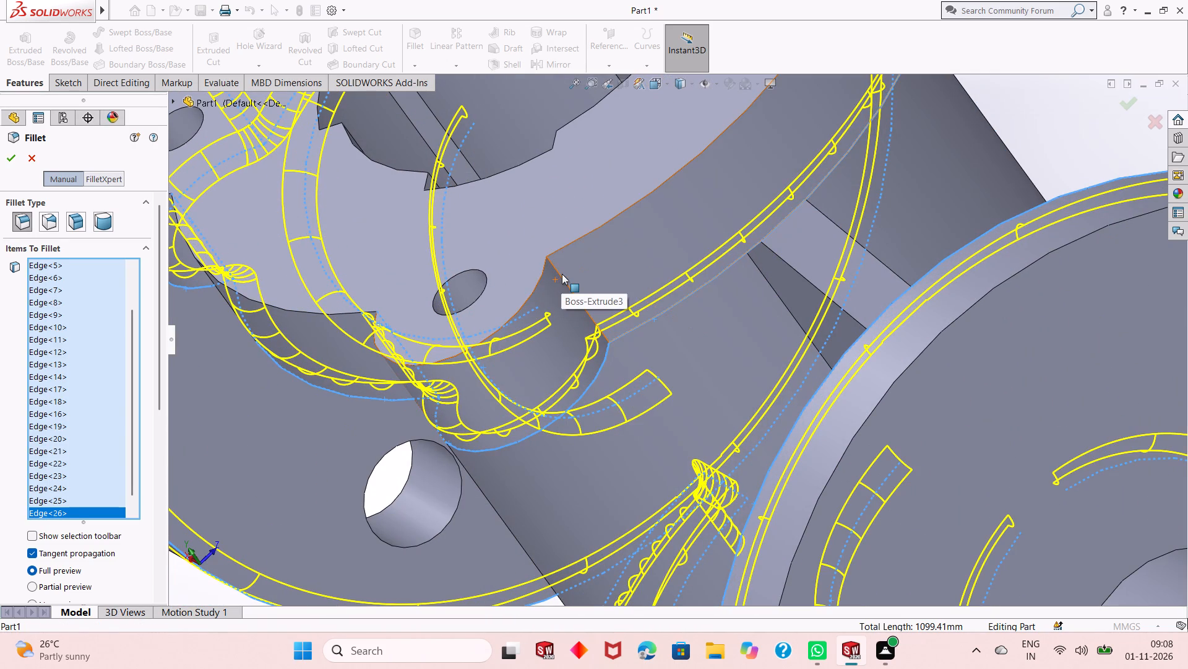
left_click(562, 281)
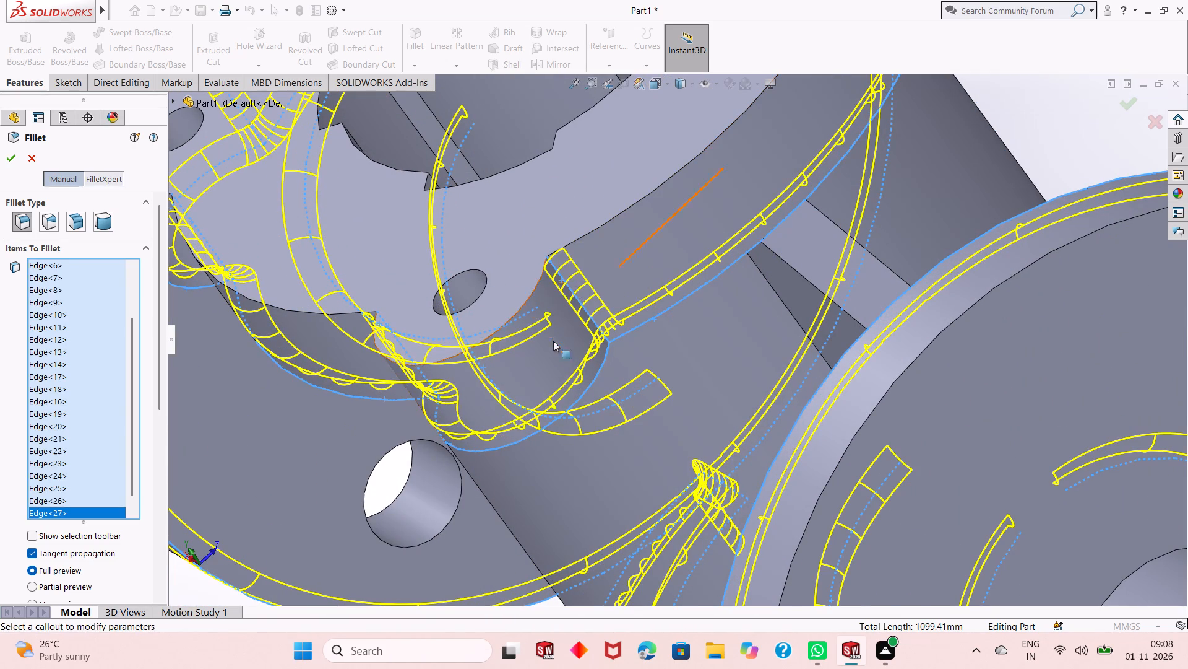
Add to the 2 mm fillet the vertical edge where the top flange's adjoining side arc meets the rear bolt lobe.
scroll(553, 347, "up", 5)
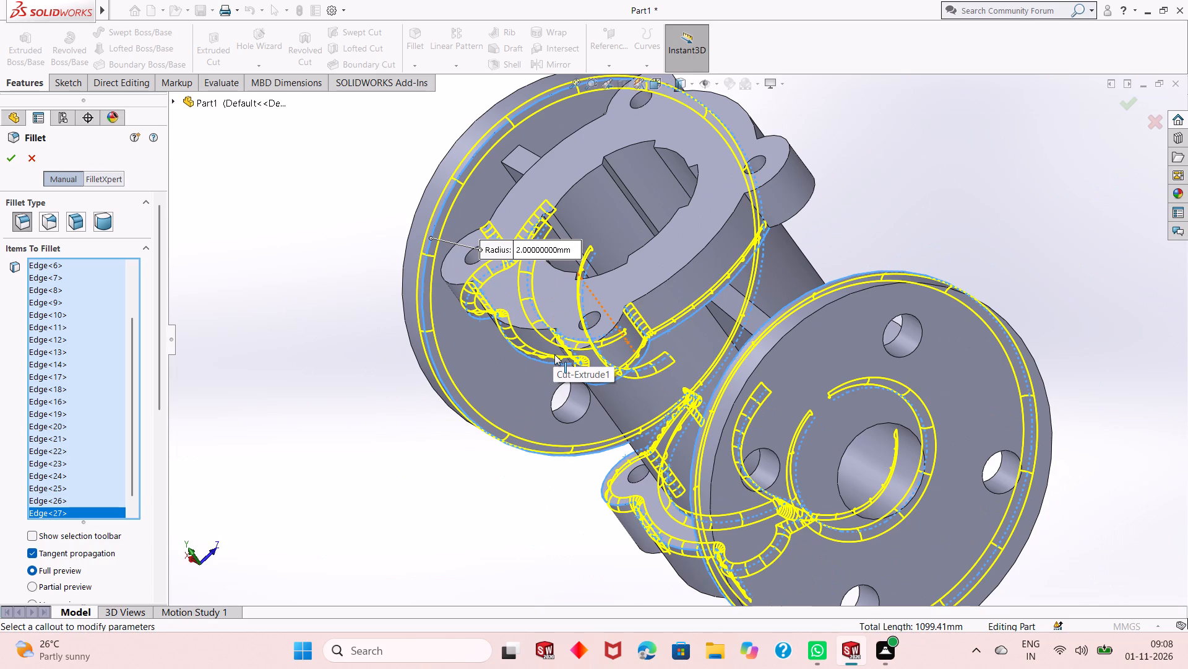
scroll(755, 176, "down", 2)
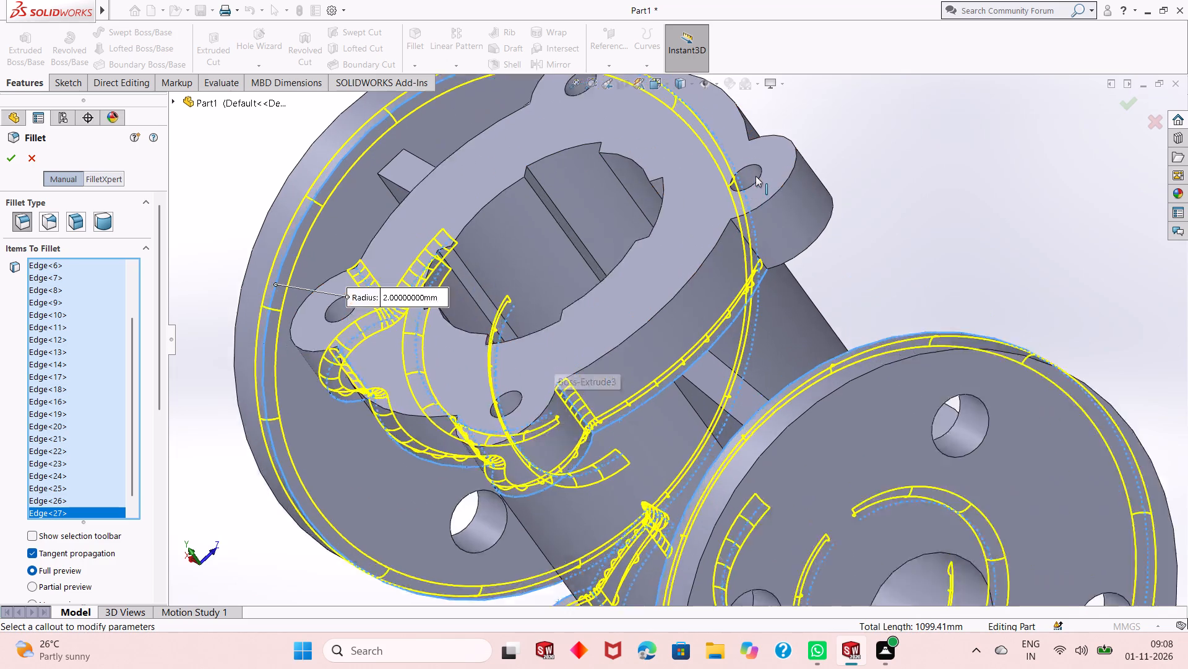
scroll(755, 176, "down", 4)
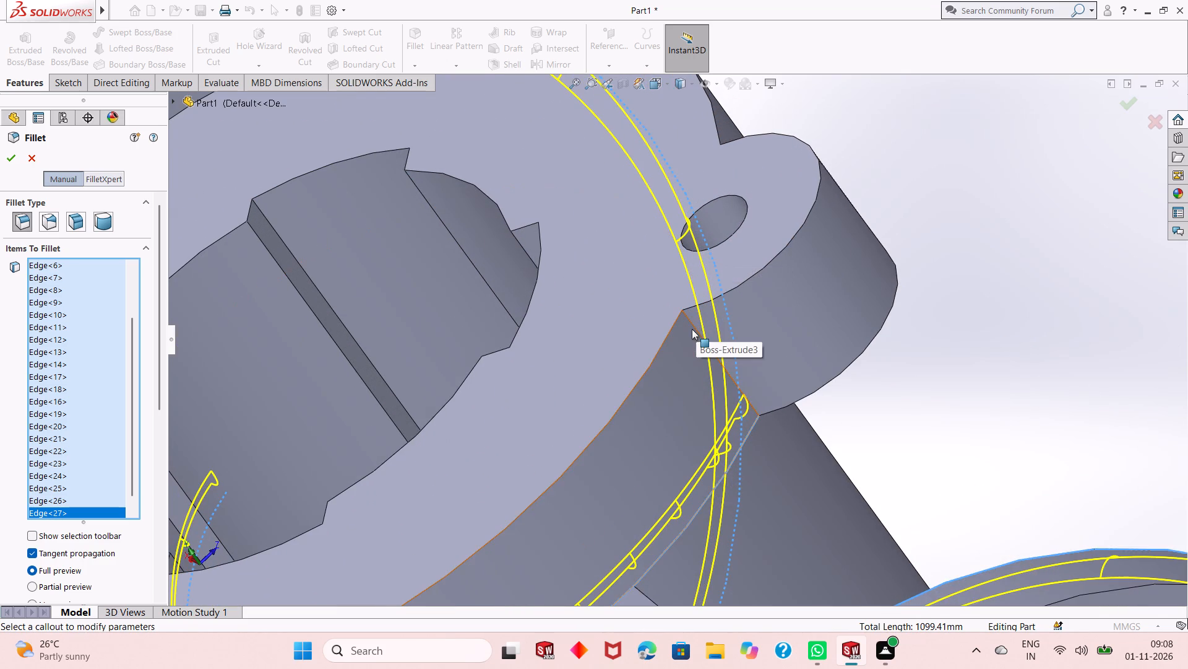
left_click(691, 321)
scroll(677, 378, "up", 3)
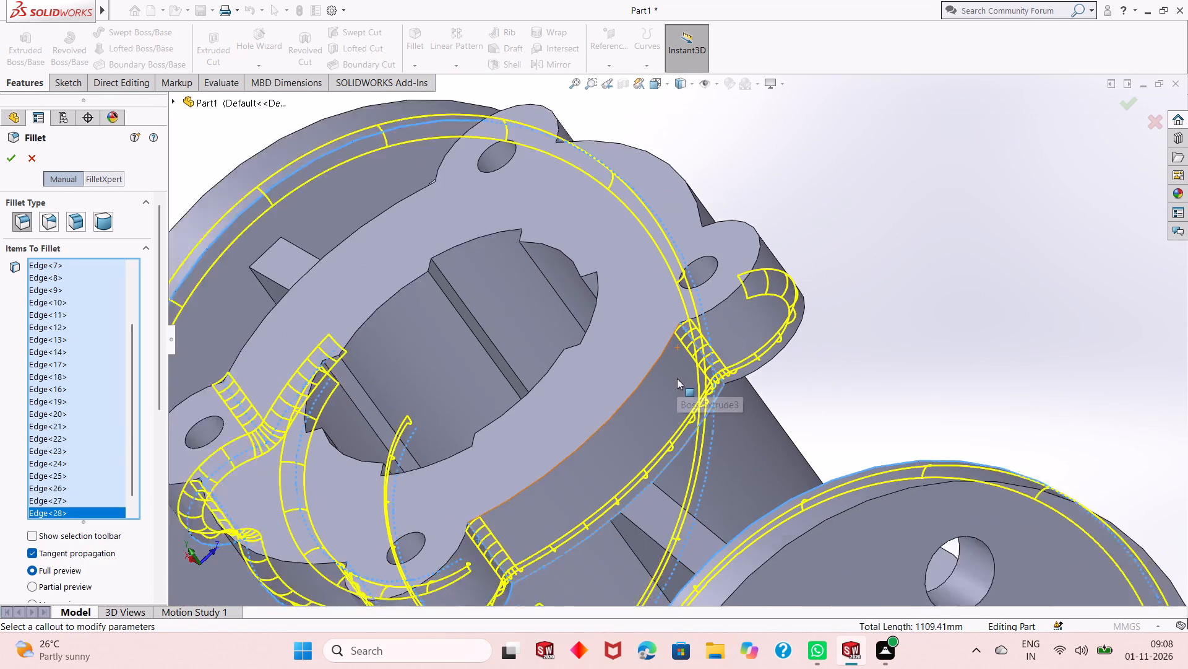
scroll(677, 378, "up", 1)
scroll(595, 463, "up", 1)
middle_click_drag(556, 484, 590, 405)
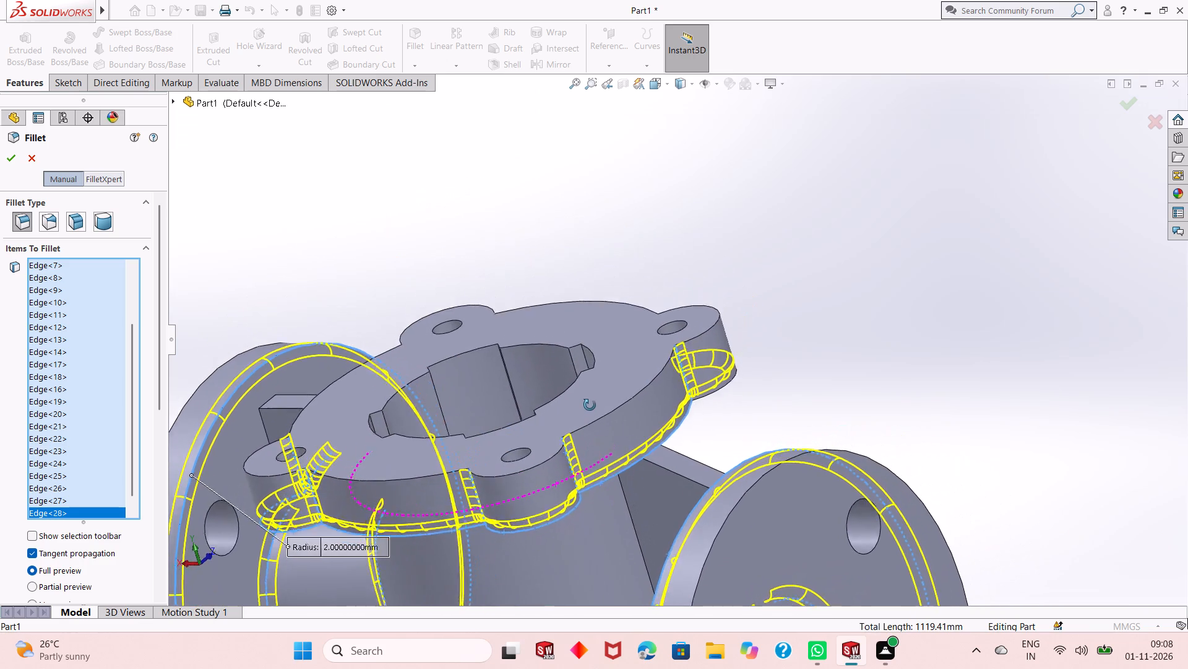
middle_click_drag(590, 405, 524, 424)
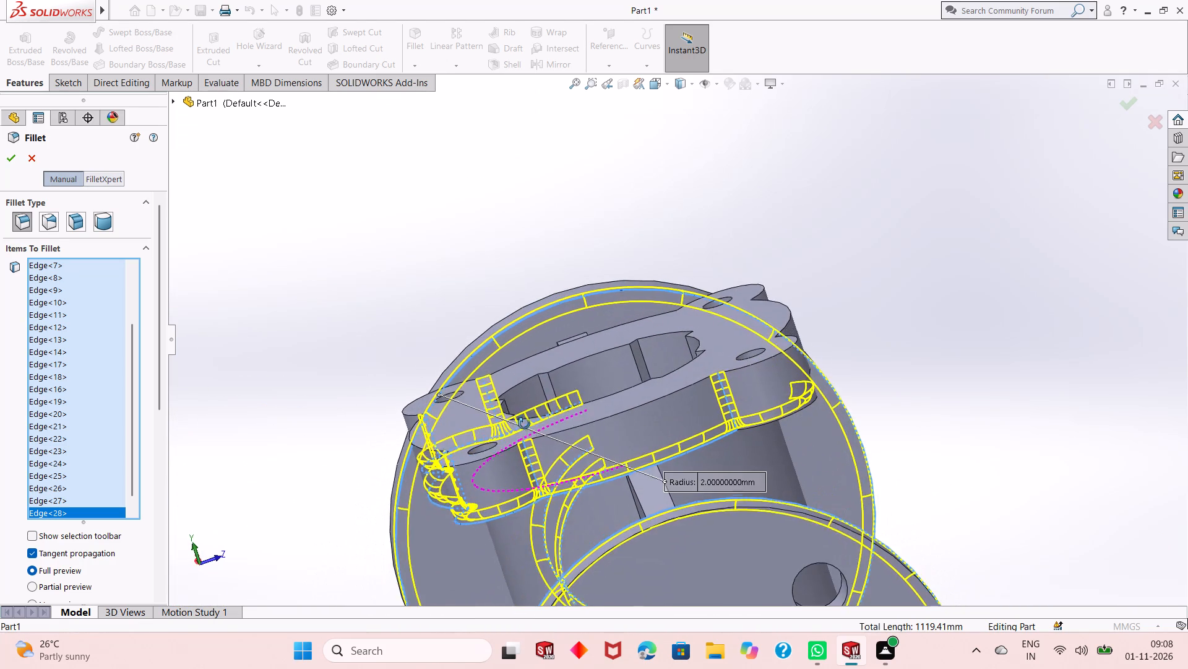
middle_click_drag(524, 424, 512, 473)
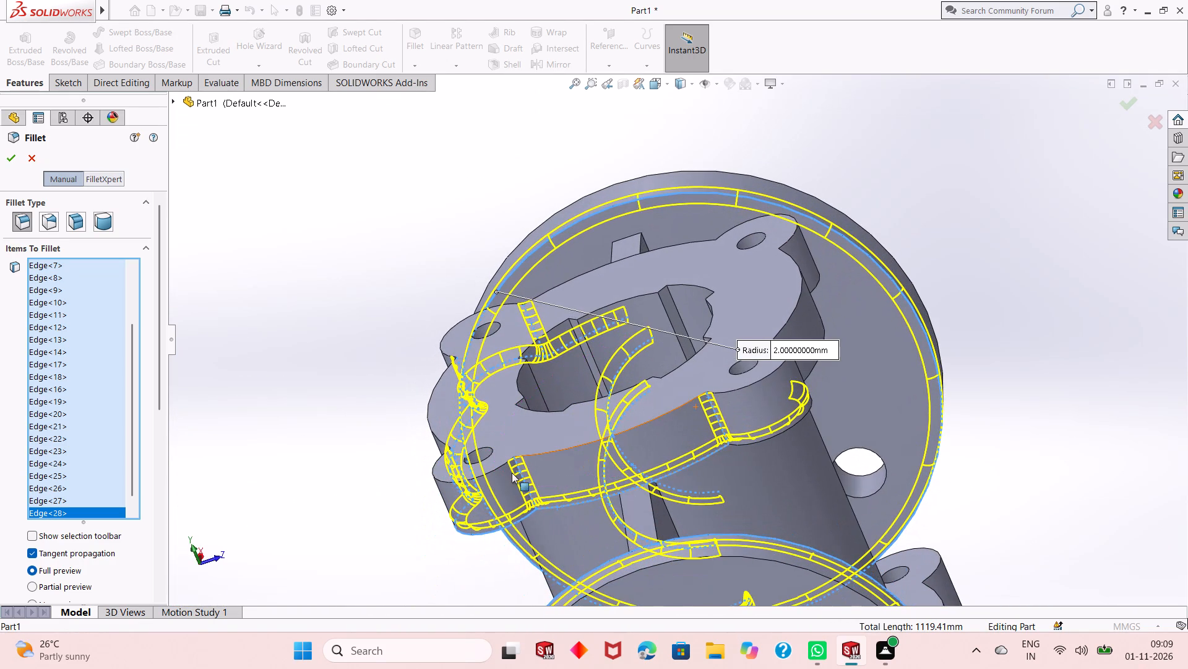
Add to the 2 mm fillet the other vertical edge of the same rear bolt lobe, where it meets the top flange's rear arc.
middle_click_drag(693, 439, 612, 538)
scroll(695, 441, "up", 1)
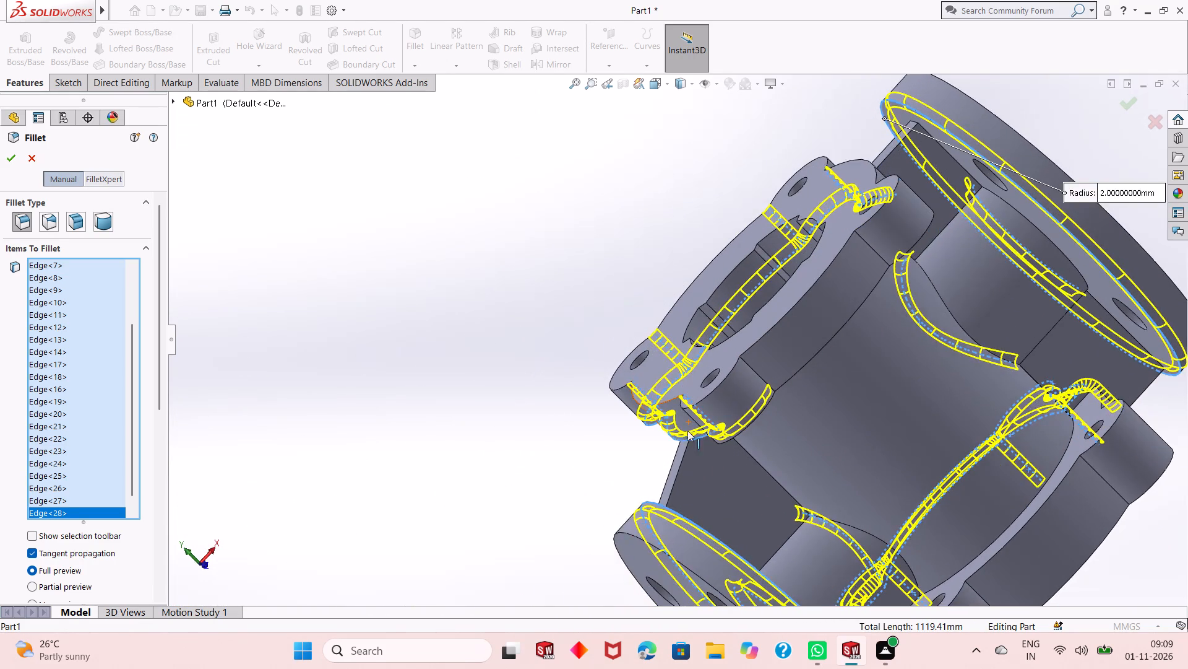
scroll(728, 383, "down", 3)
left_click(762, 352)
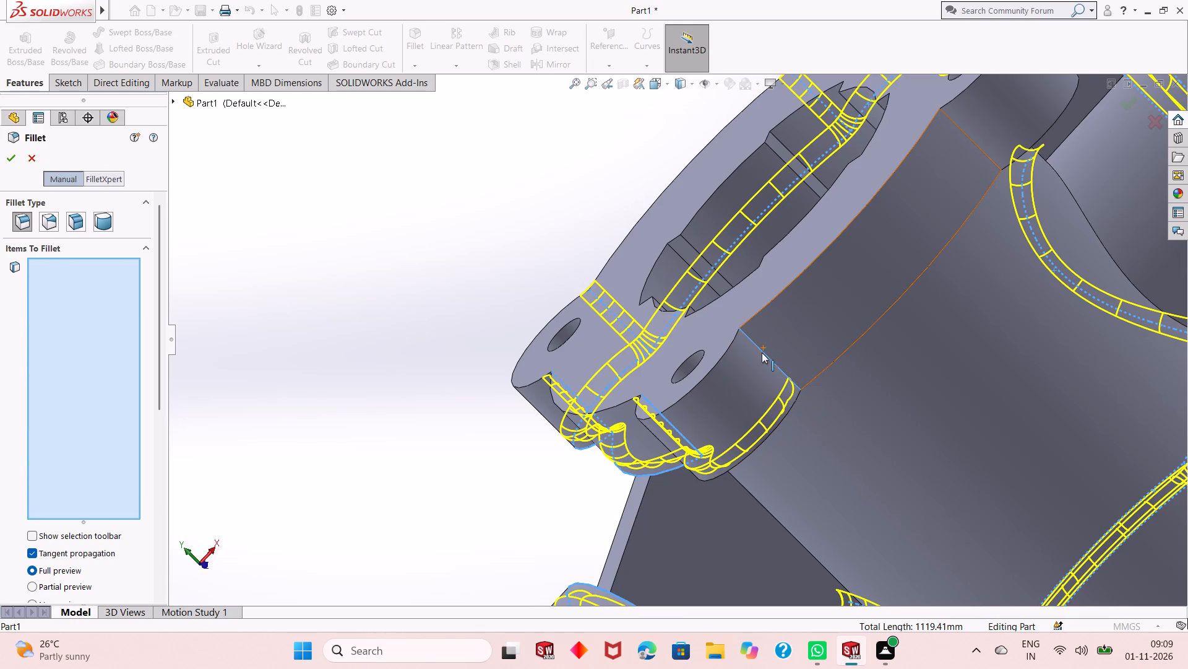
Add to the 2 mm fillet the short vertical edge where the X-side rib's front face meets the top flange's side arc.
scroll(687, 412, "up", 2)
middle_click_drag(686, 413, 767, 332)
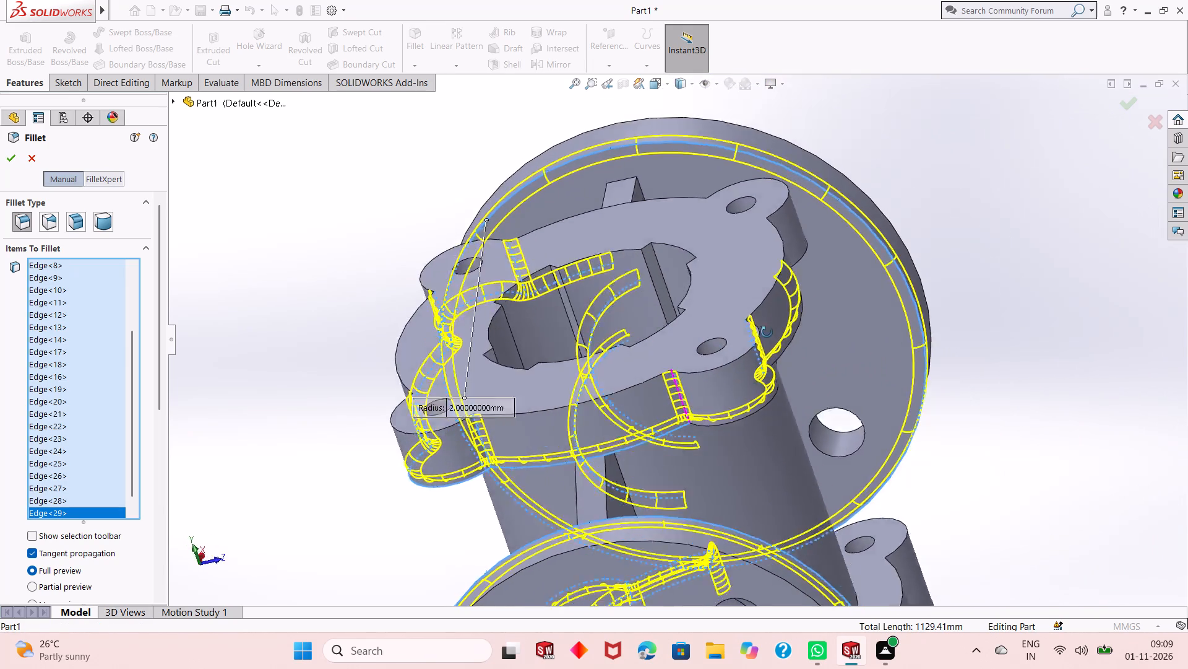
middle_click_drag(767, 332, 828, 340)
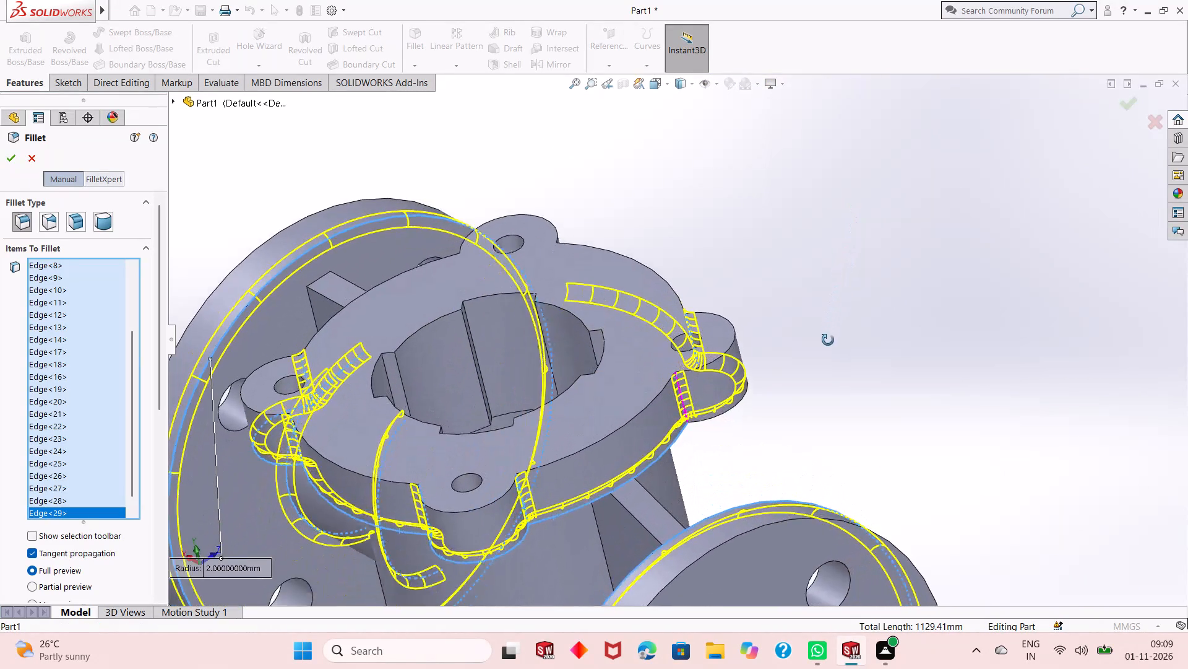
middle_click_drag(828, 340, 826, 346)
scroll(722, 478, "up", 2)
middle_click_drag(750, 436, 799, 355)
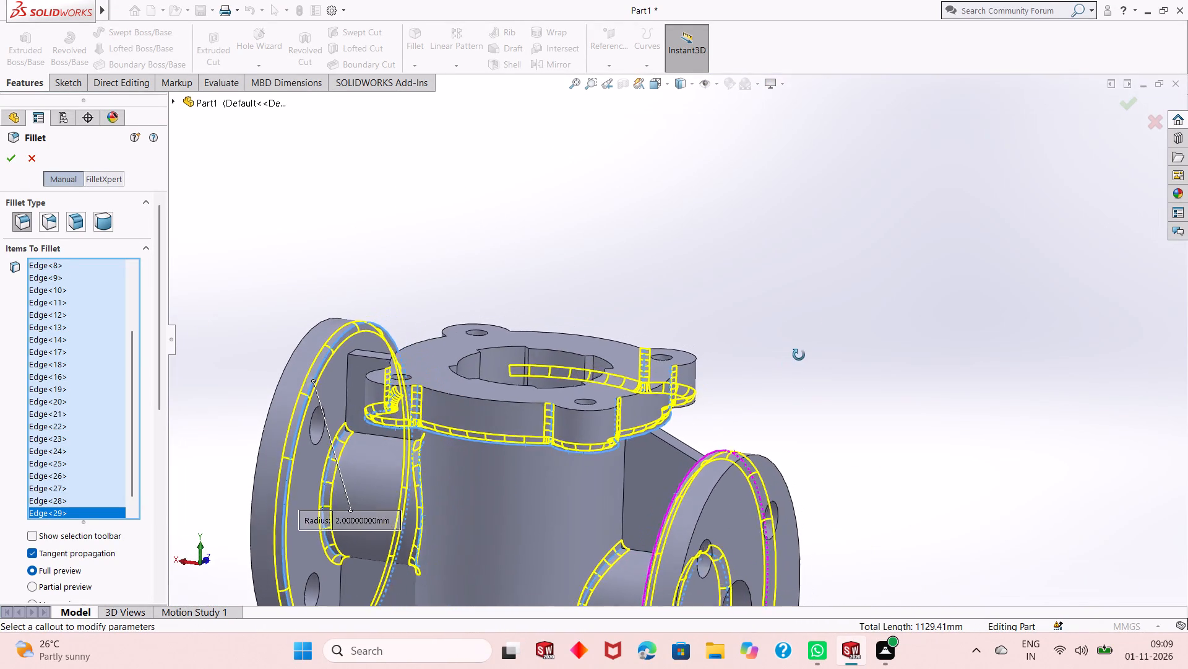
middle_click_drag(799, 355, 802, 352)
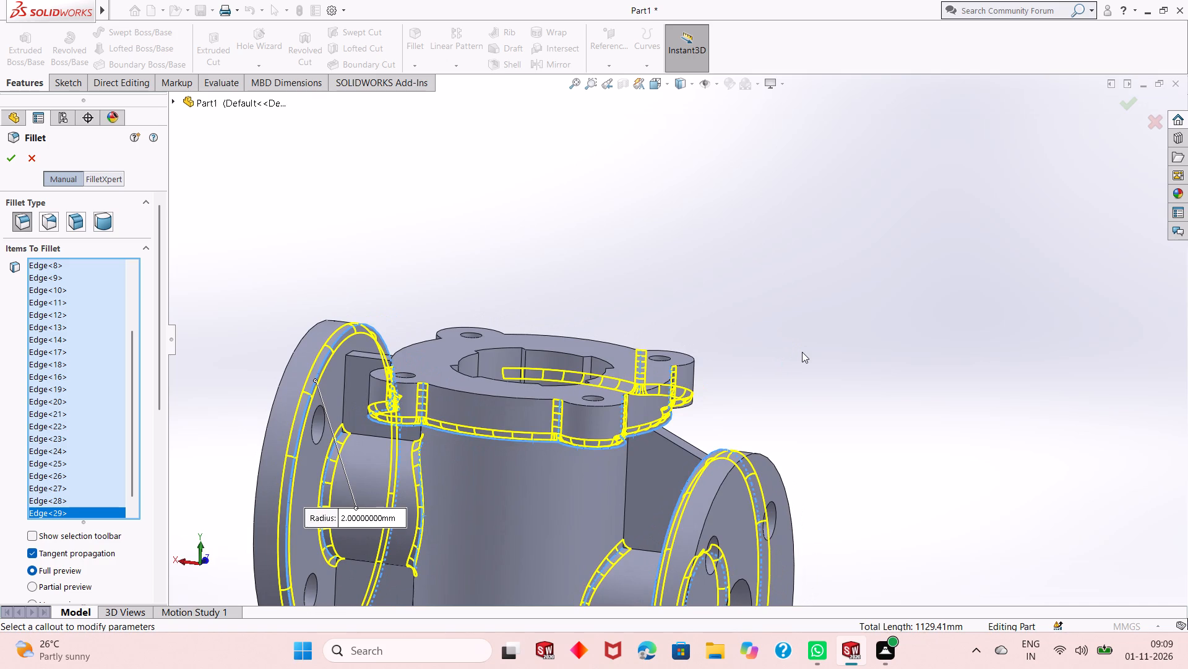
scroll(756, 393, "up", 1)
middle_click_drag(751, 387, 786, 330)
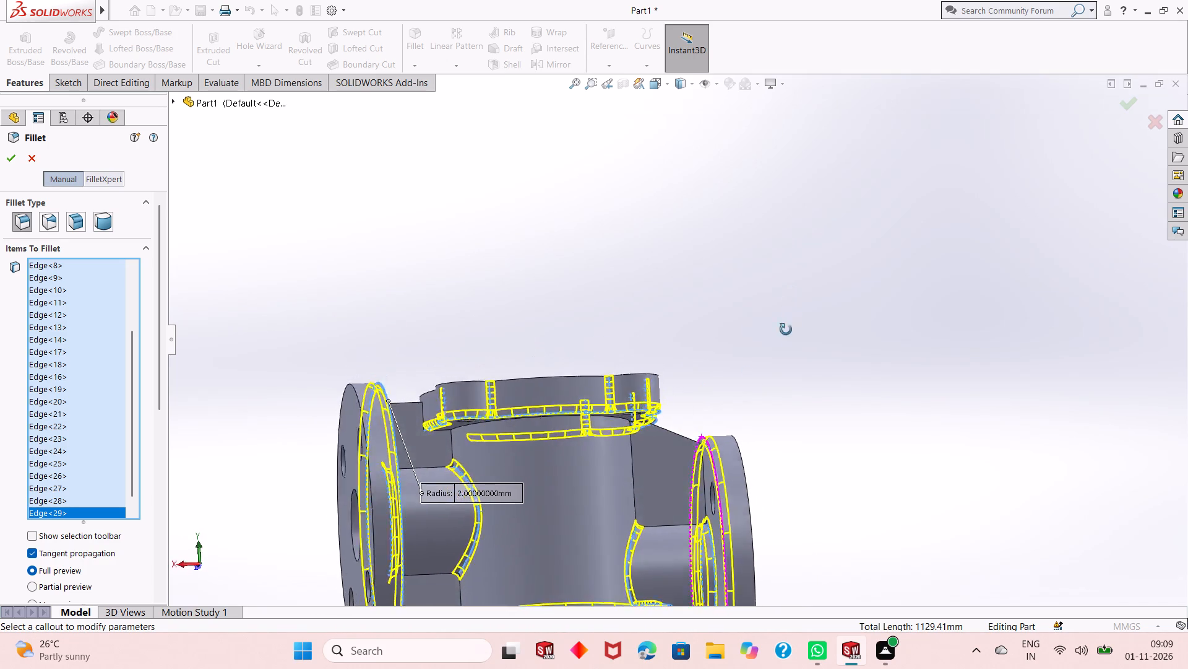
middle_click_drag(786, 330, 706, 486)
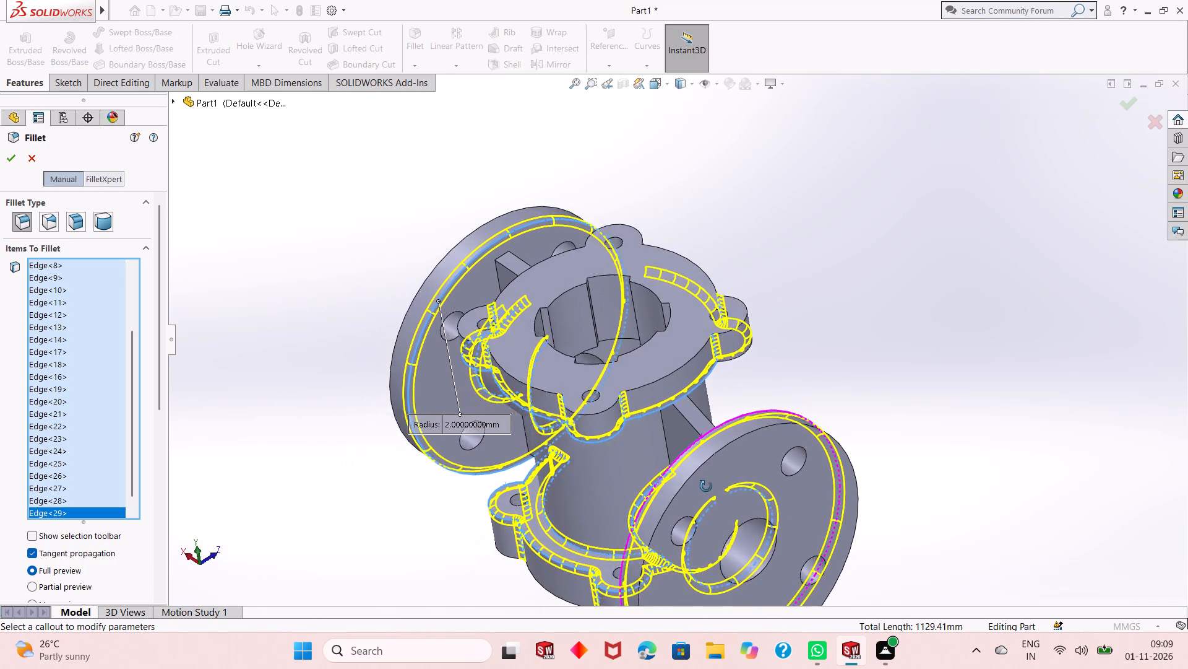
middle_click_drag(706, 486, 726, 480)
scroll(726, 480, "up", 1)
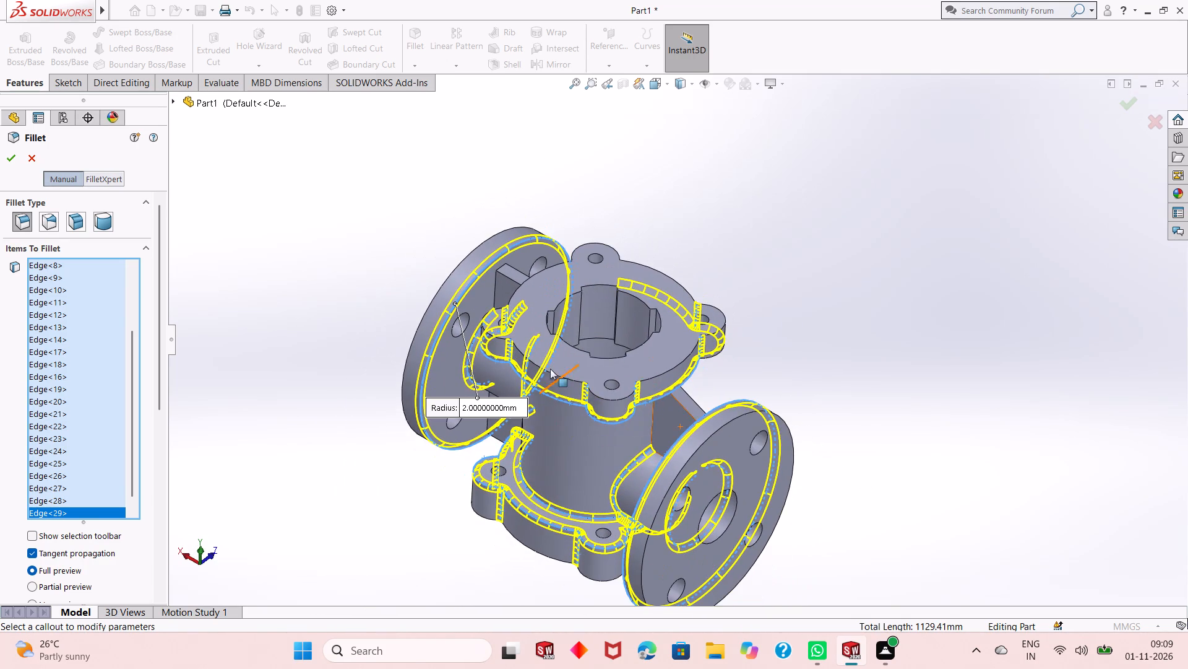
scroll(544, 364, "down", 3)
middle_click_drag(582, 497, 630, 435)
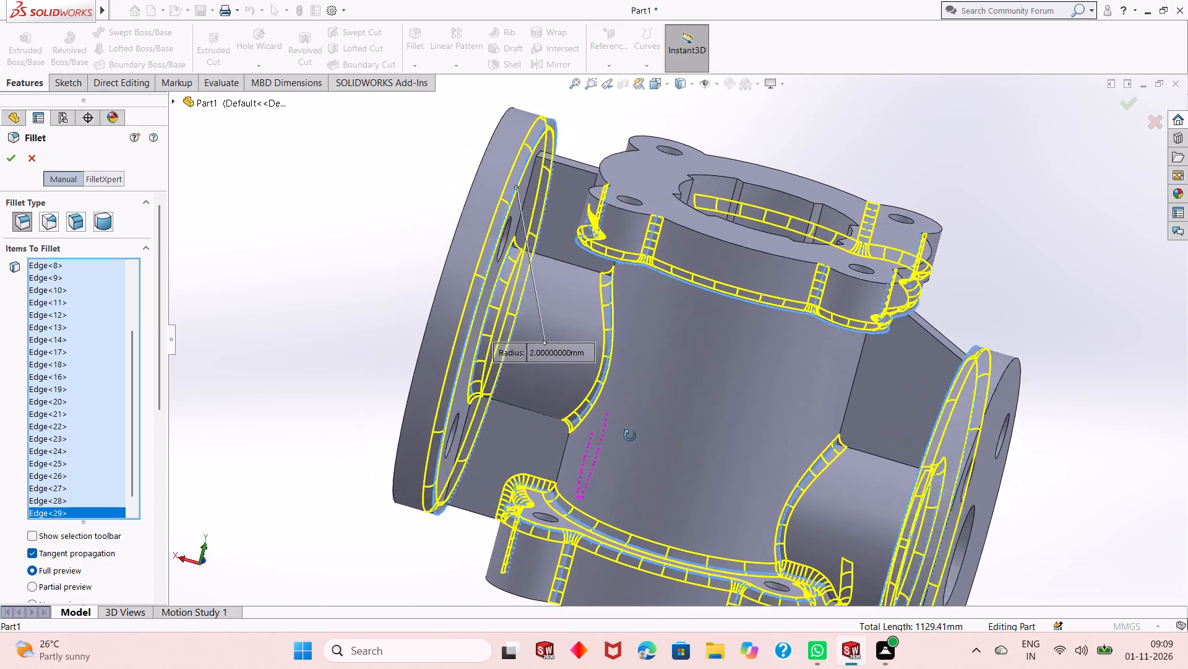
middle_click_drag(630, 435, 639, 445)
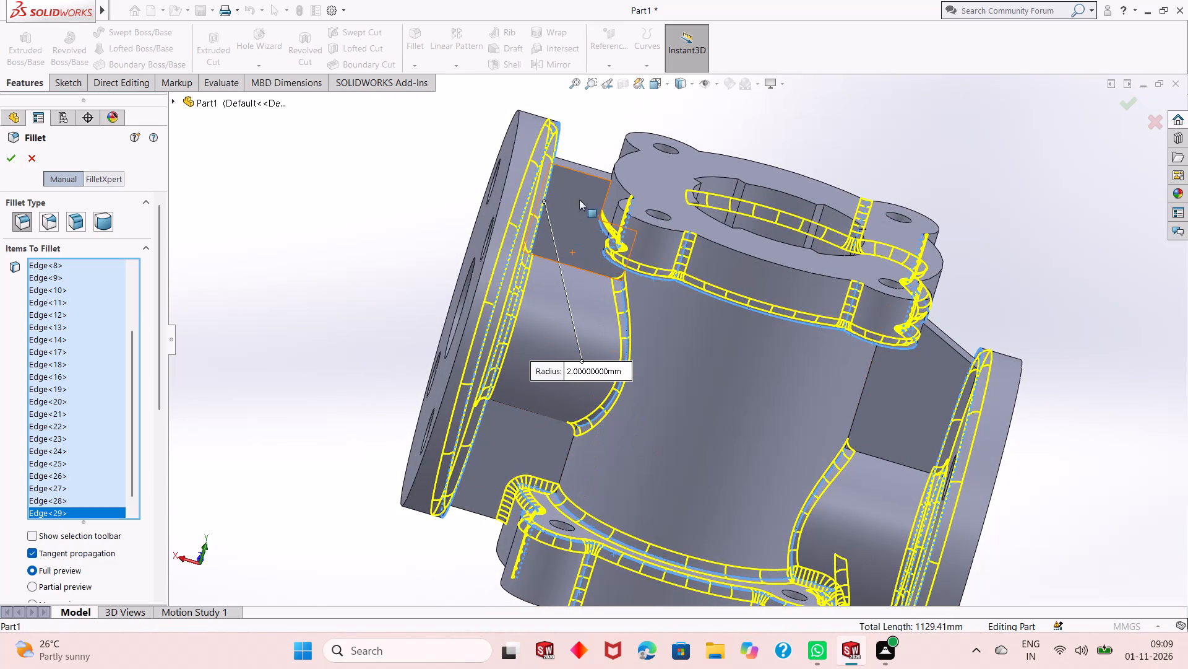
left_click(608, 193)
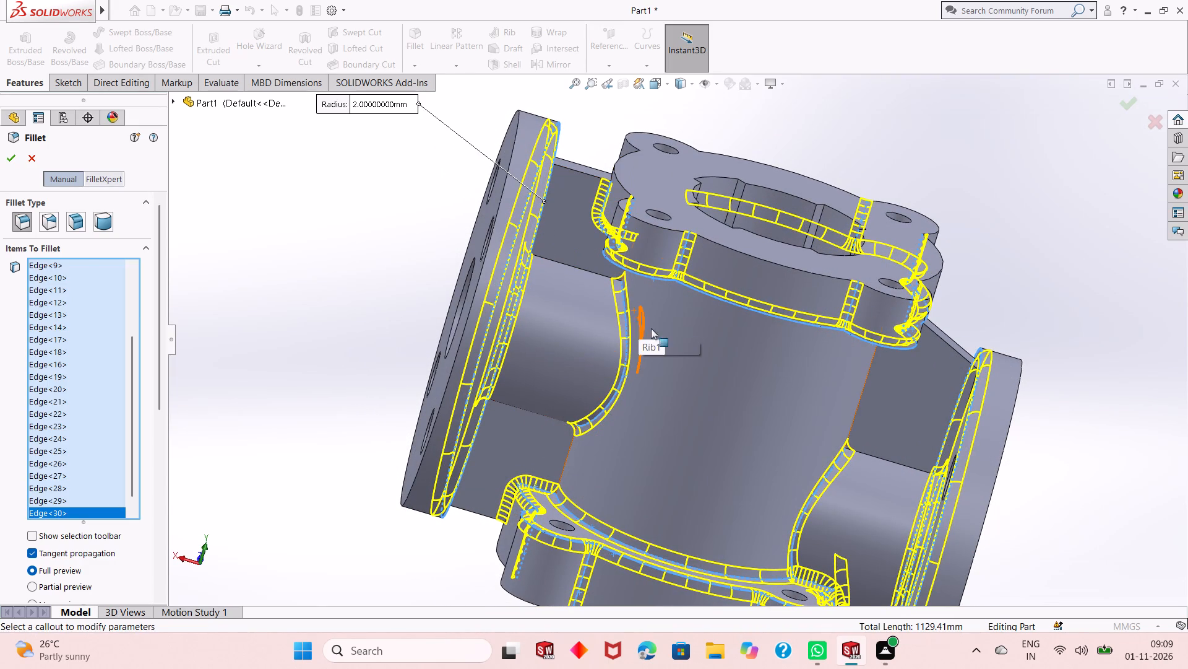
Add to the 2 mm fillet the top flange's lower edges along the remaining X-side arc behind the rib and the adjoining rear bolt lobe.
scroll(831, 335, "up", 1)
scroll(820, 321, "down", 4)
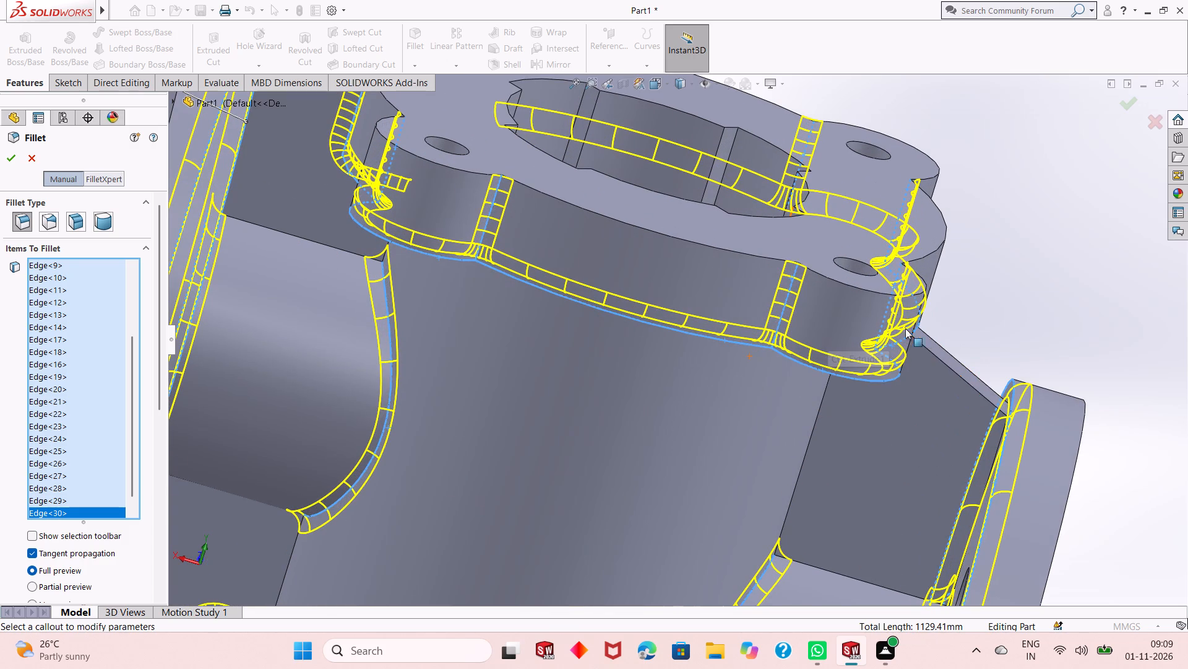
scroll(663, 283, "up", 1)
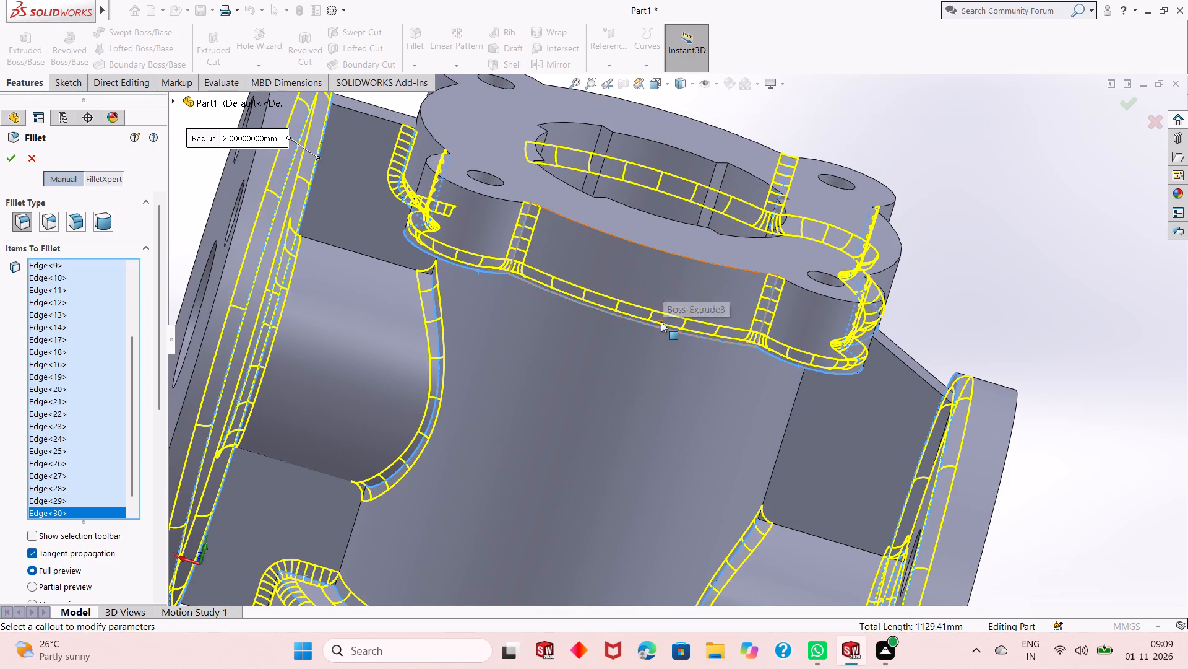
middle_click_drag(661, 323, 650, 370)
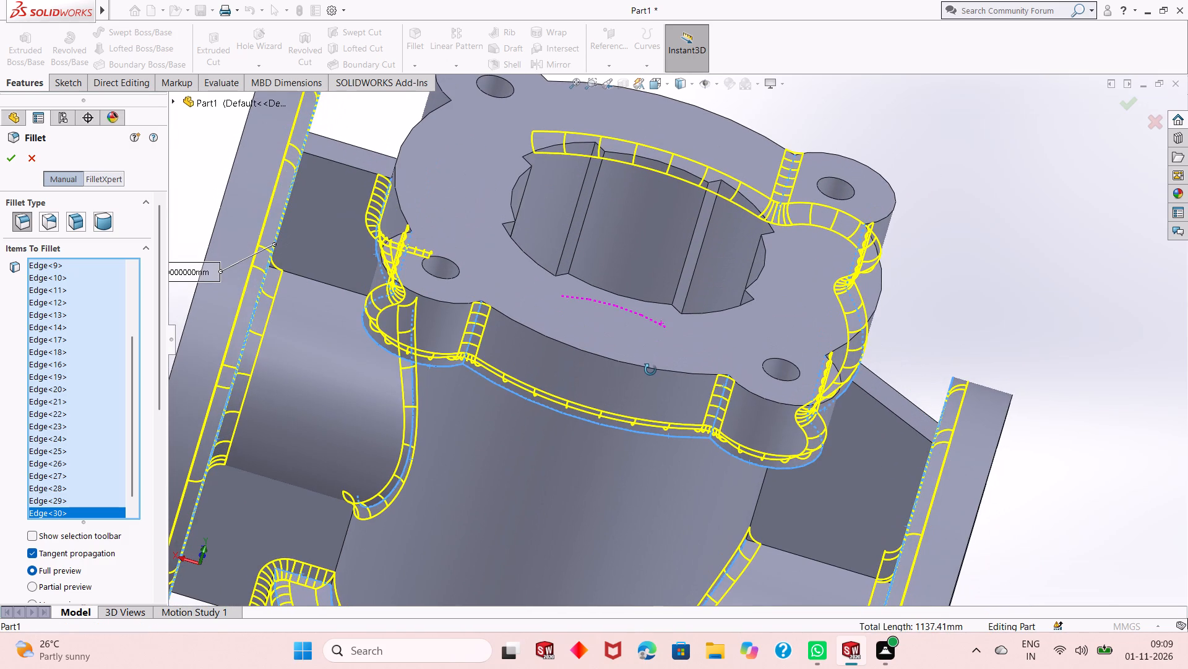
middle_click_drag(650, 370, 648, 392)
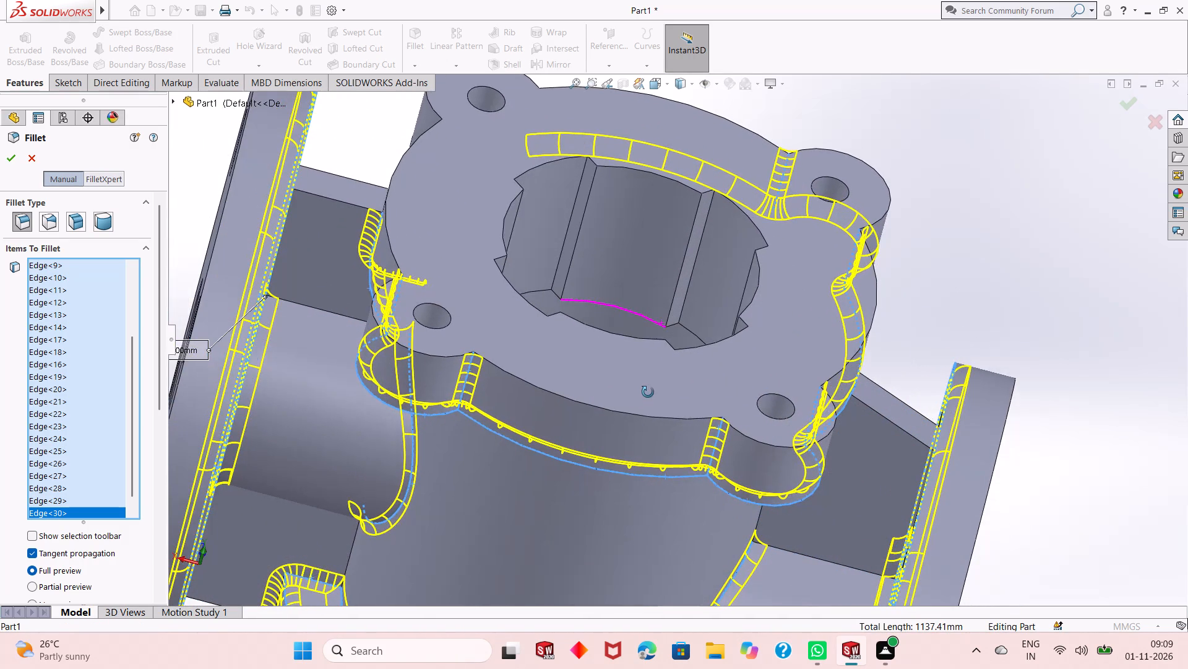
middle_click_drag(648, 392, 532, 282)
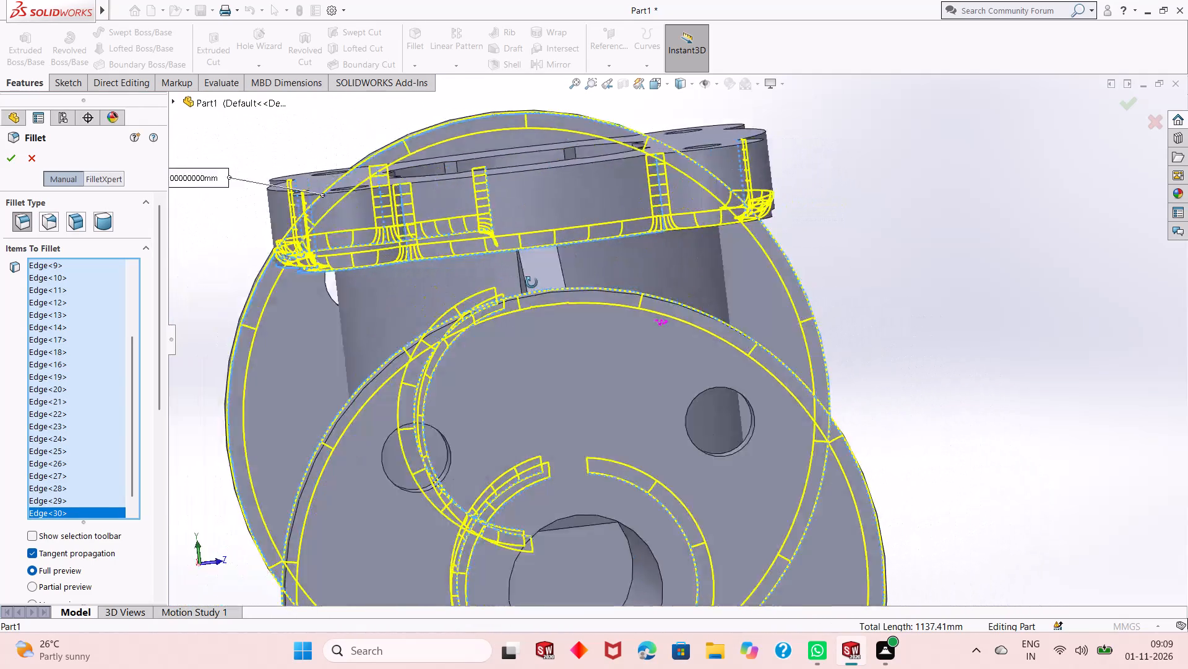
middle_click_drag(532, 282, 332, 345)
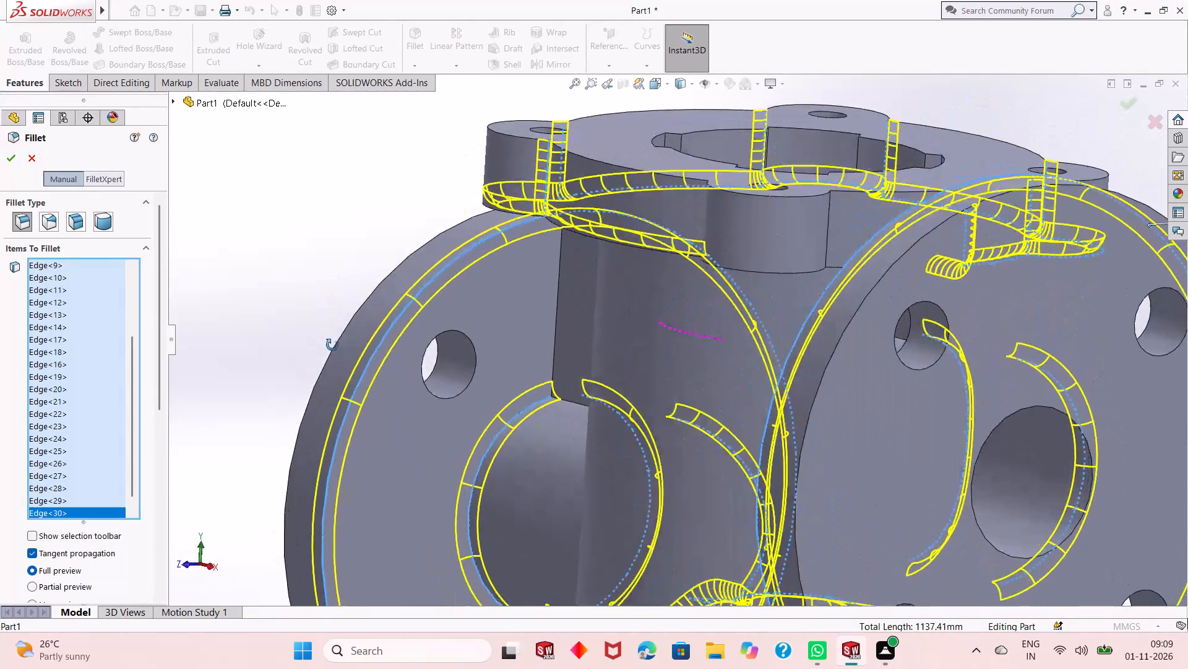
middle_click_drag(332, 345, 366, 438)
scroll(356, 401, "up", 1)
scroll(557, 332, "up", 1)
middle_click_drag(602, 280, 661, 393)
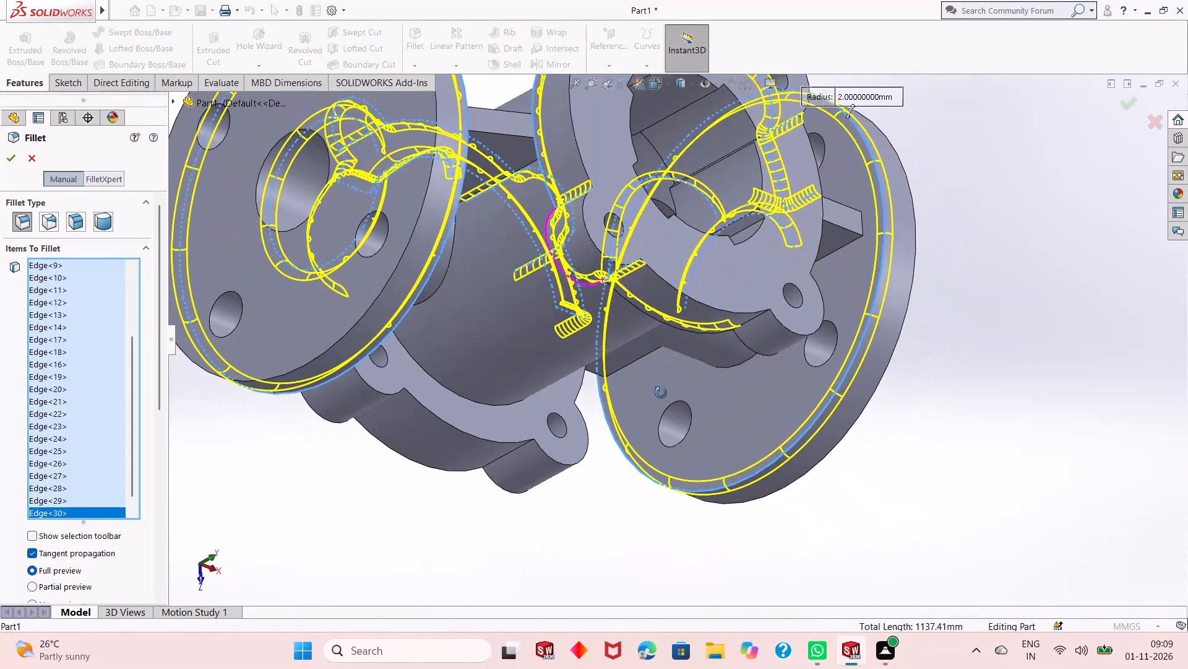
middle_click_drag(661, 393, 609, 236)
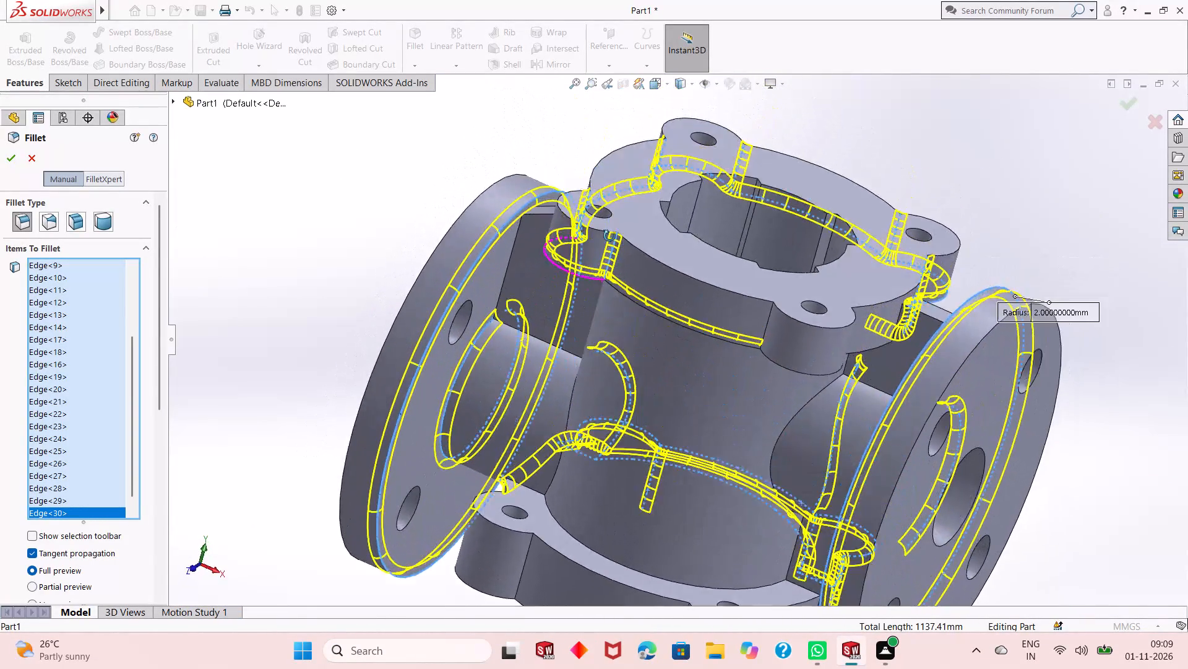
middle_click_drag(609, 236, 606, 160)
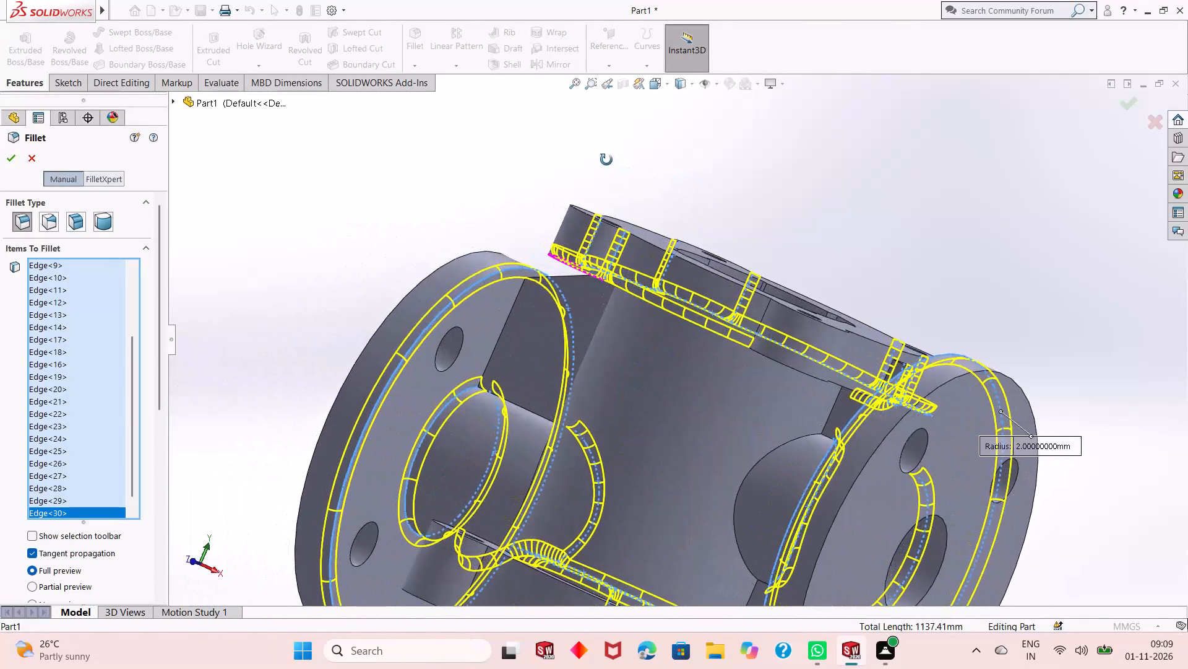
middle_click_drag(606, 160, 606, 159)
middle_click_drag(730, 373, 757, 271)
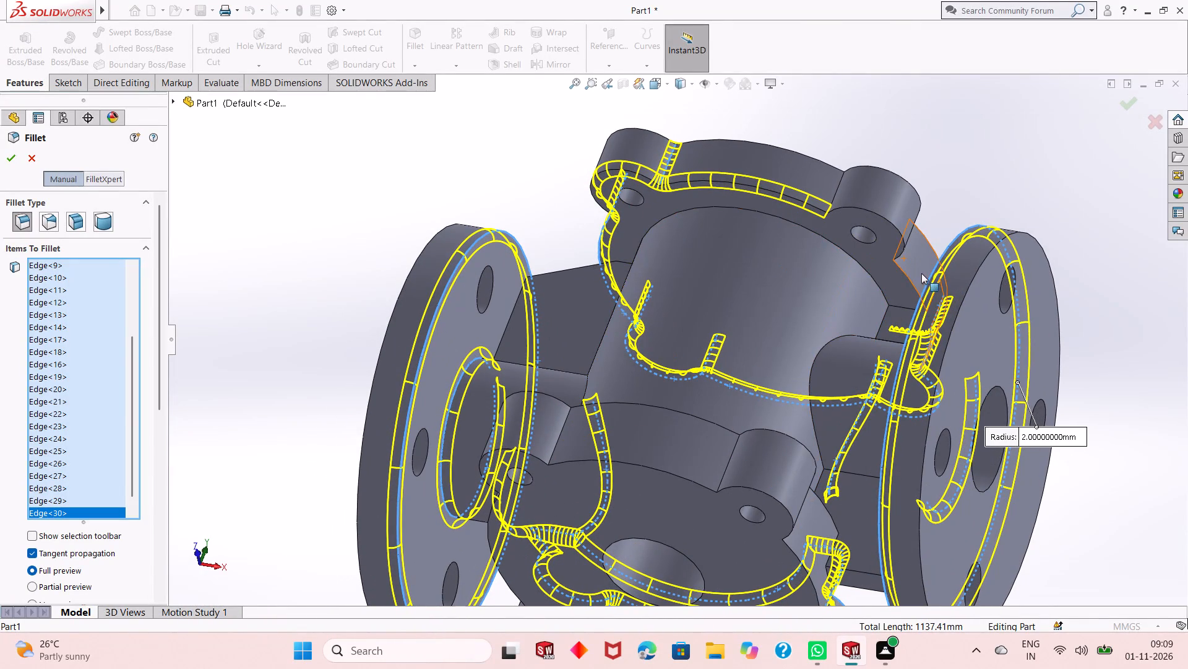
left_click(908, 276)
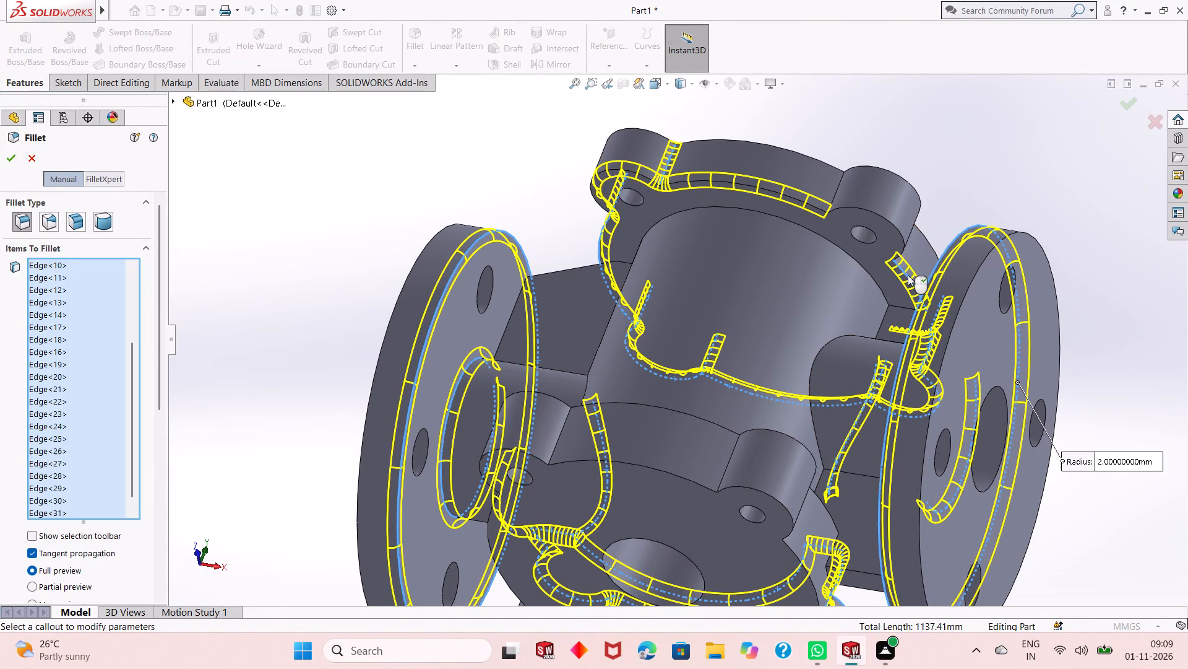
left_click(889, 222)
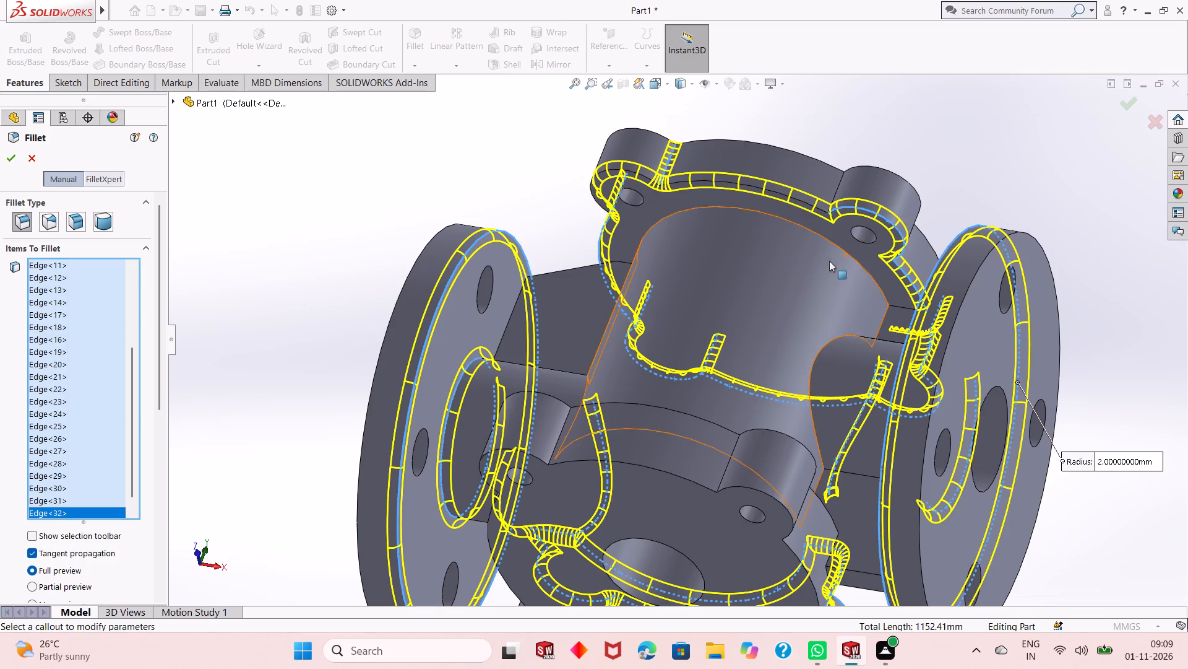
Add to the 2 mm fillet both vertical edges of the top flange's X-side rear bolt lobe.
middle_click_drag(827, 263, 854, 212)
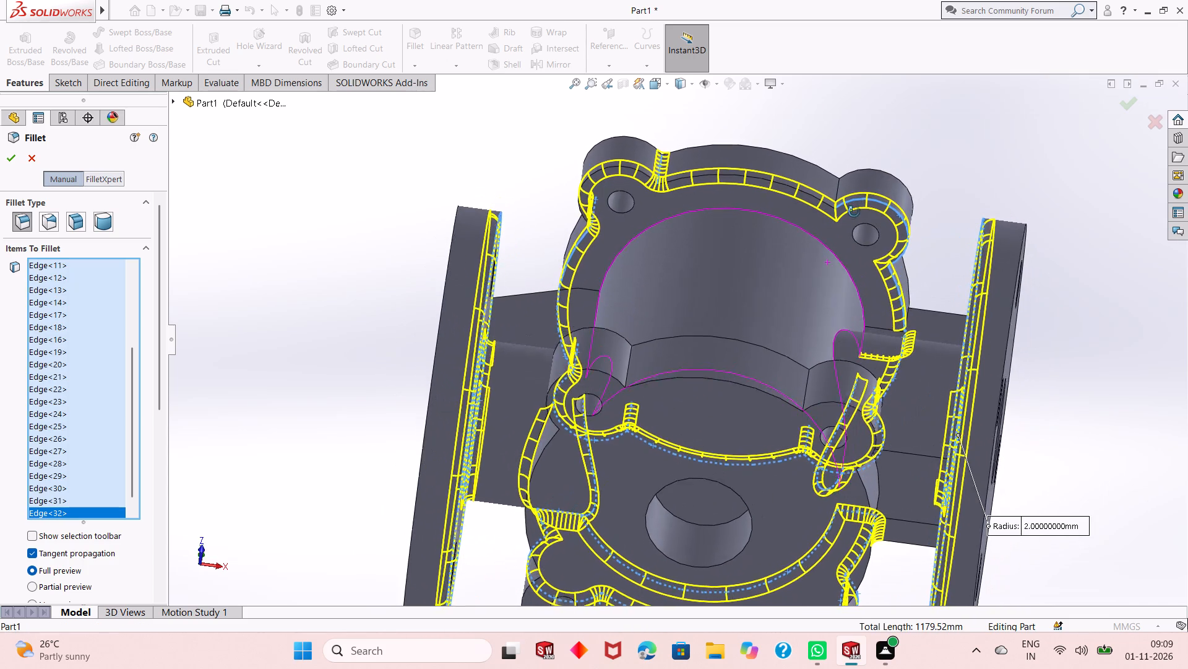
middle_click_drag(854, 212, 882, 354)
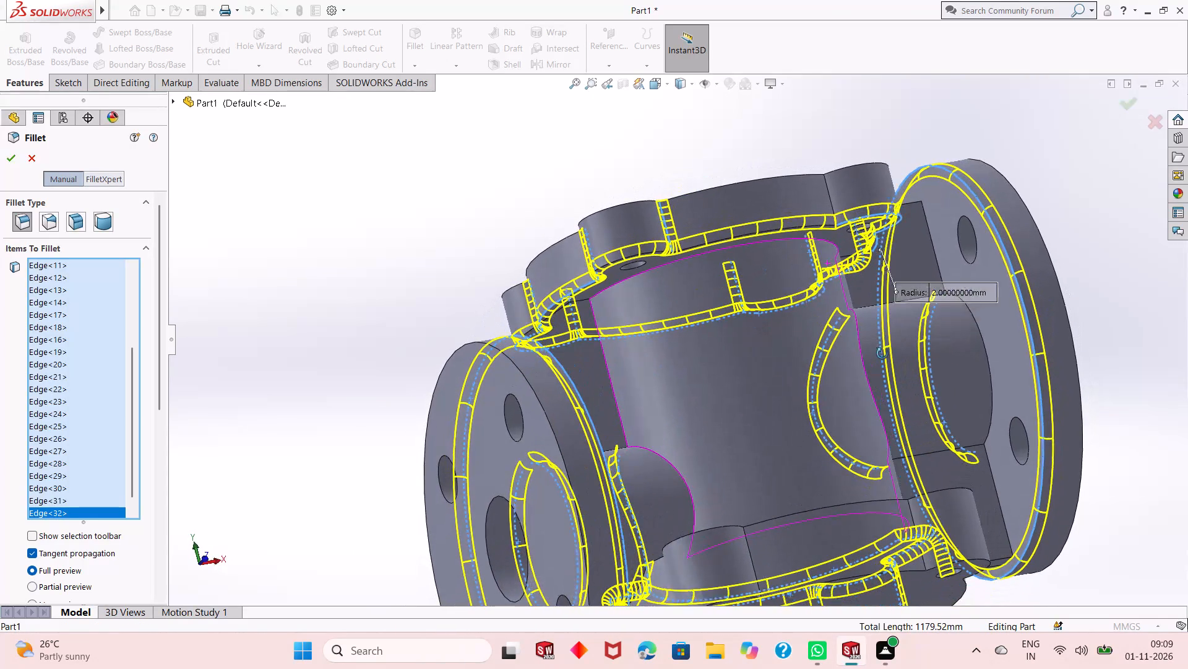
middle_click_drag(882, 354, 882, 355)
left_click(825, 188)
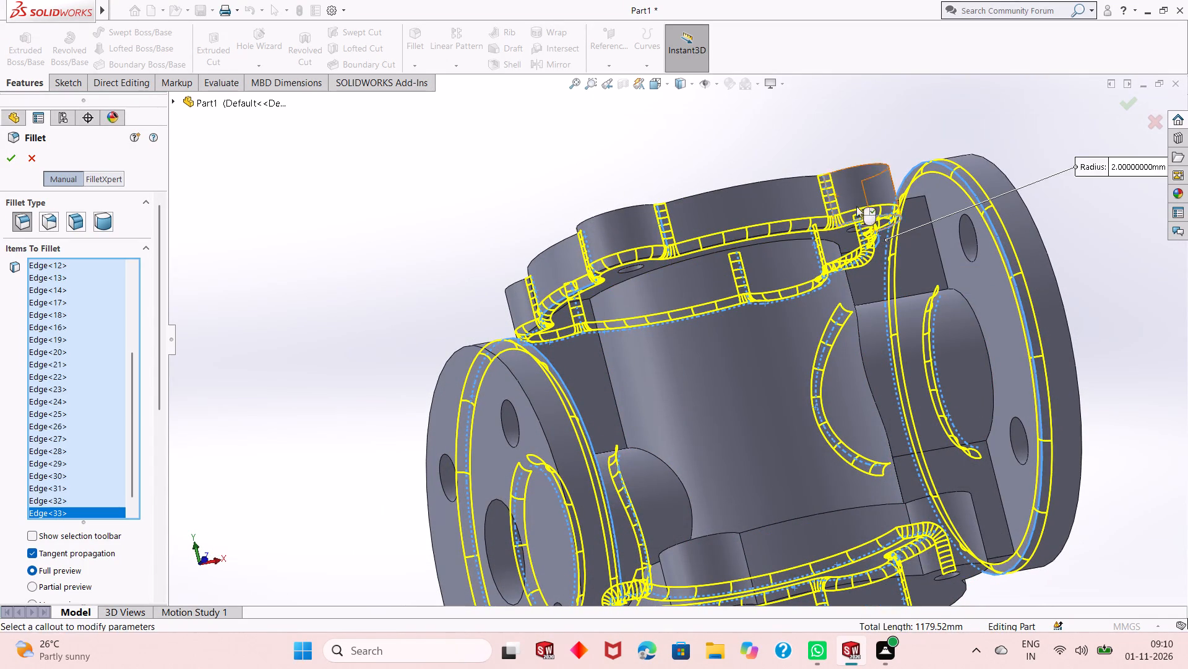
middle_click_drag(873, 215, 769, 315)
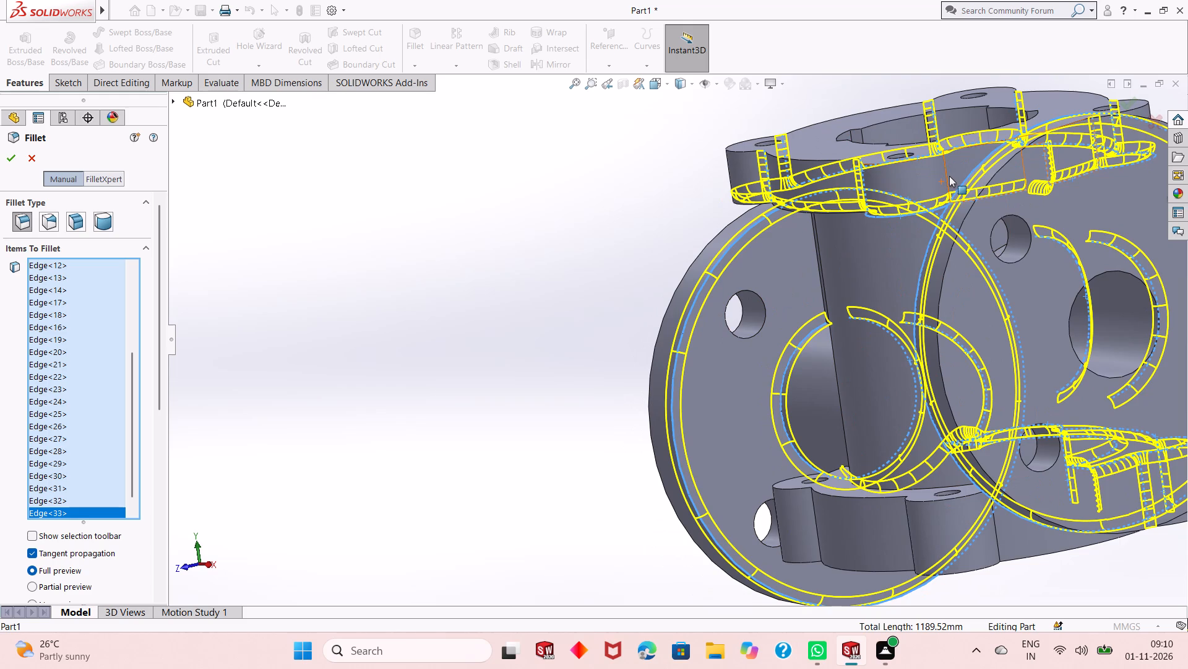
left_click(947, 173)
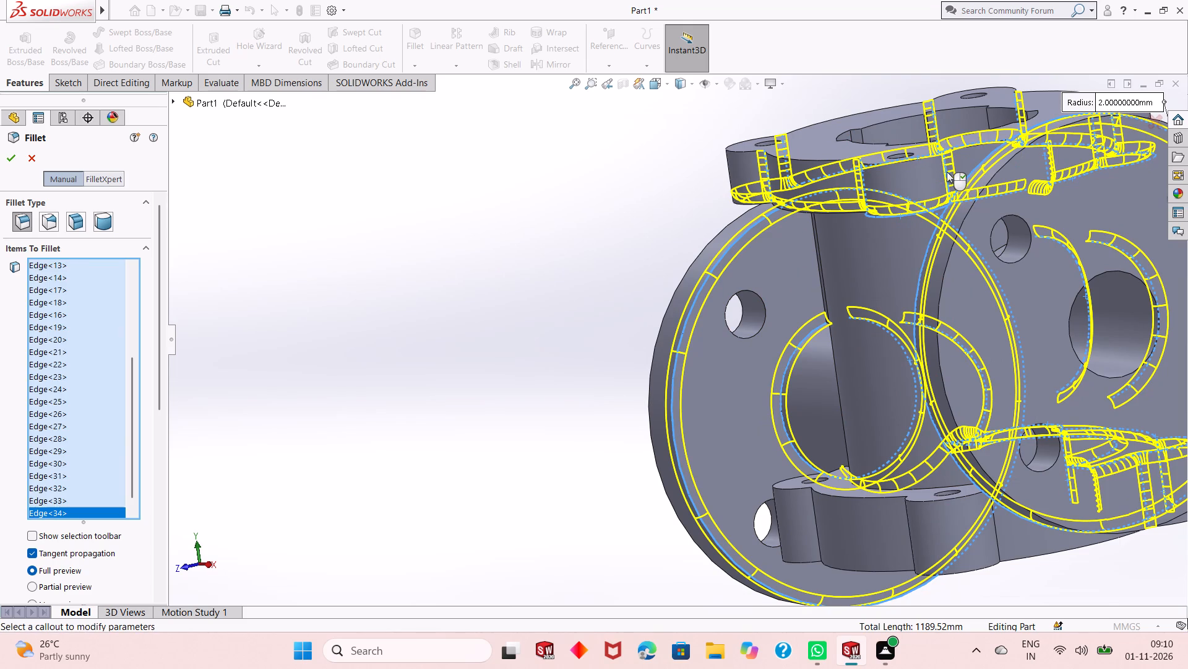
Add to the 2 mm fillet the short vertical edge where the X-side rib's rear face meets the top flange's side arc.
middle_click_drag(855, 227, 913, 261)
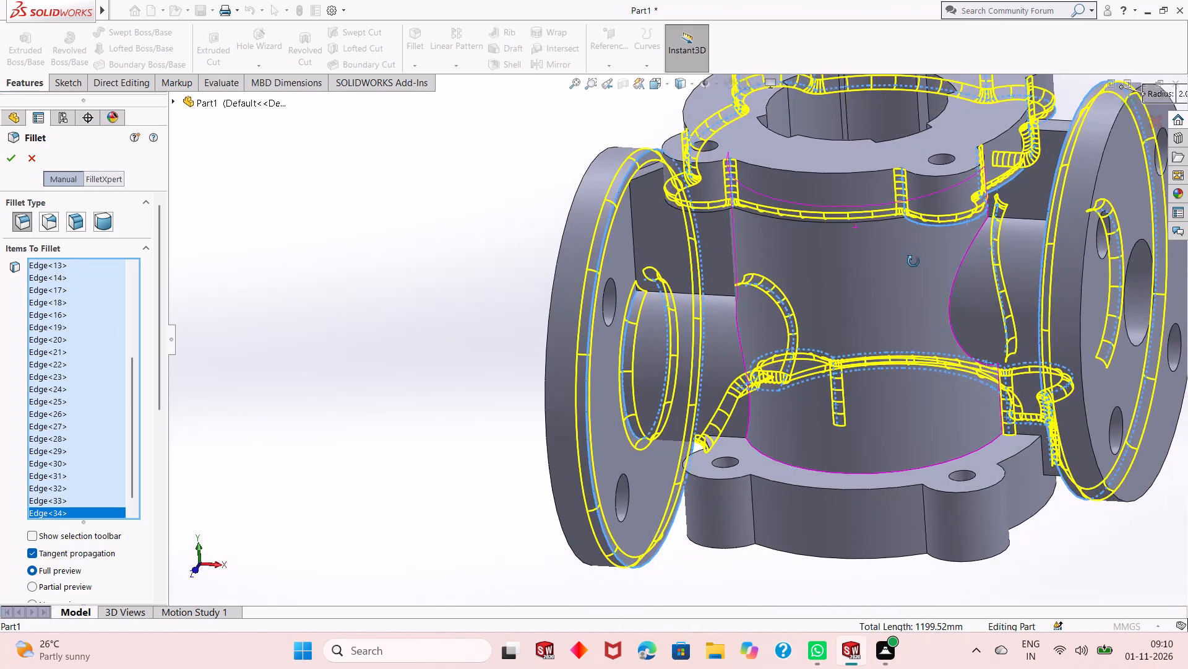
middle_click_drag(913, 261, 900, 260)
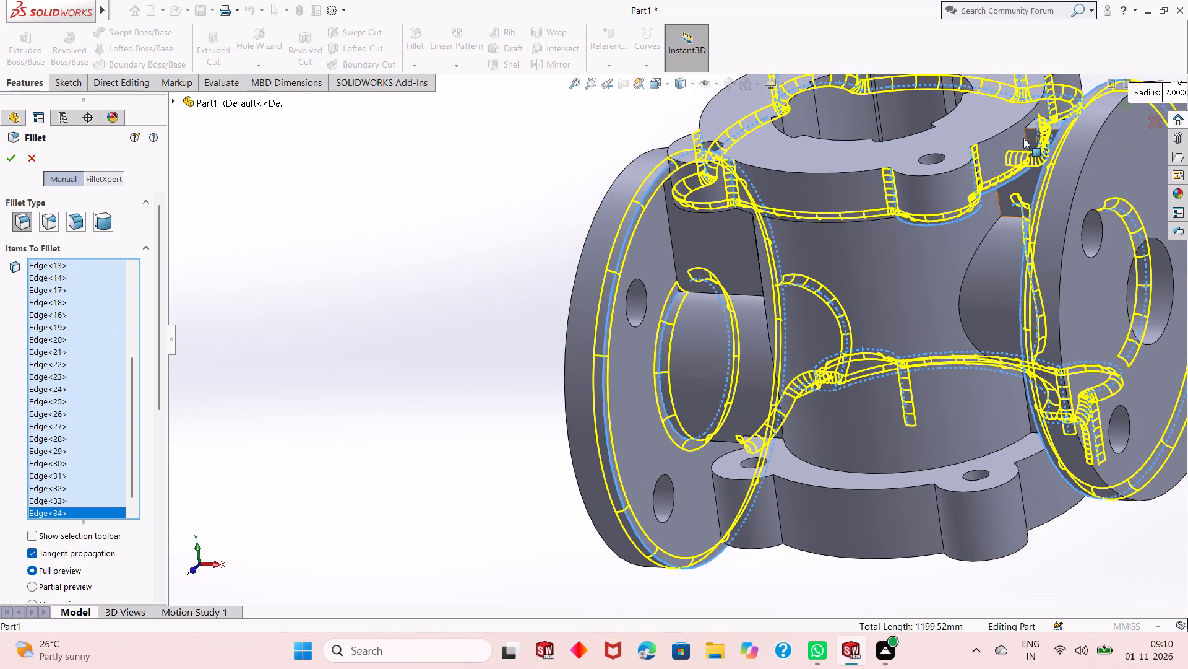
left_click(1025, 134)
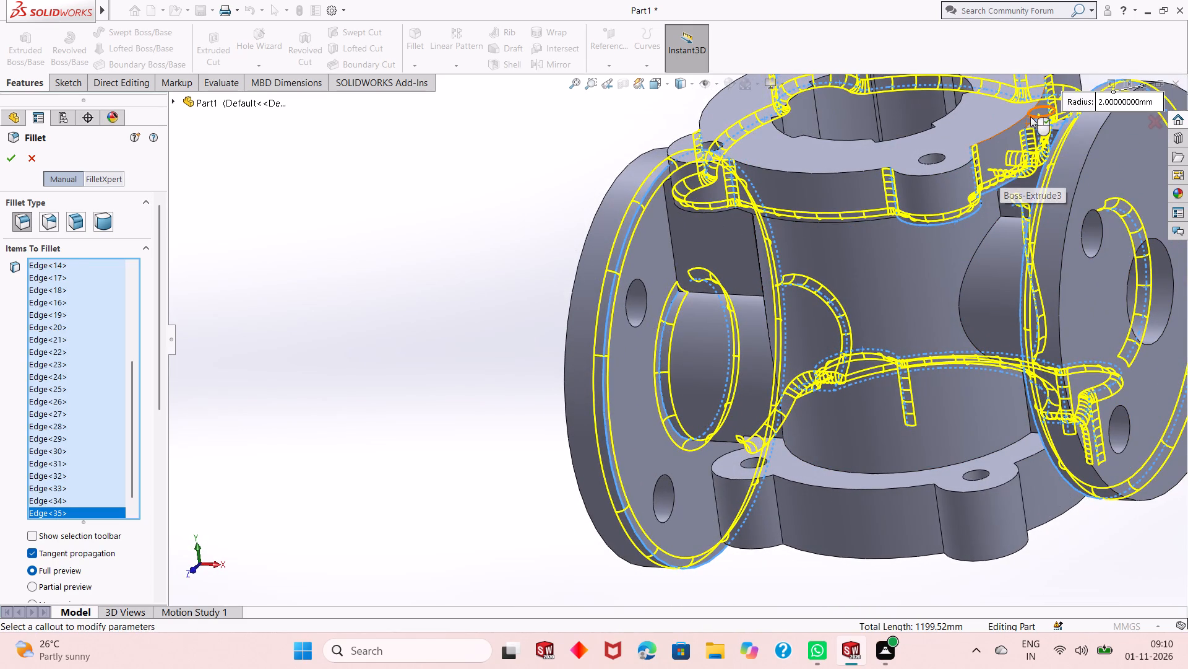
scroll(989, 189, "up", 2)
middle_click_drag(880, 237, 892, 255)
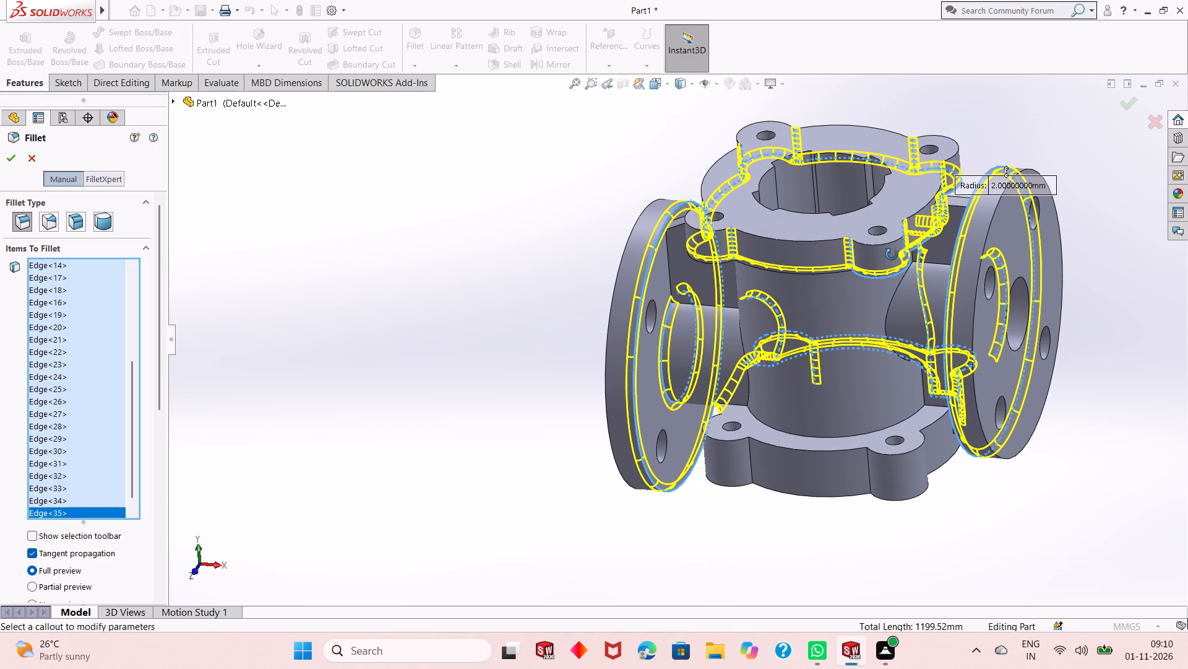
middle_click_drag(892, 255, 957, 199)
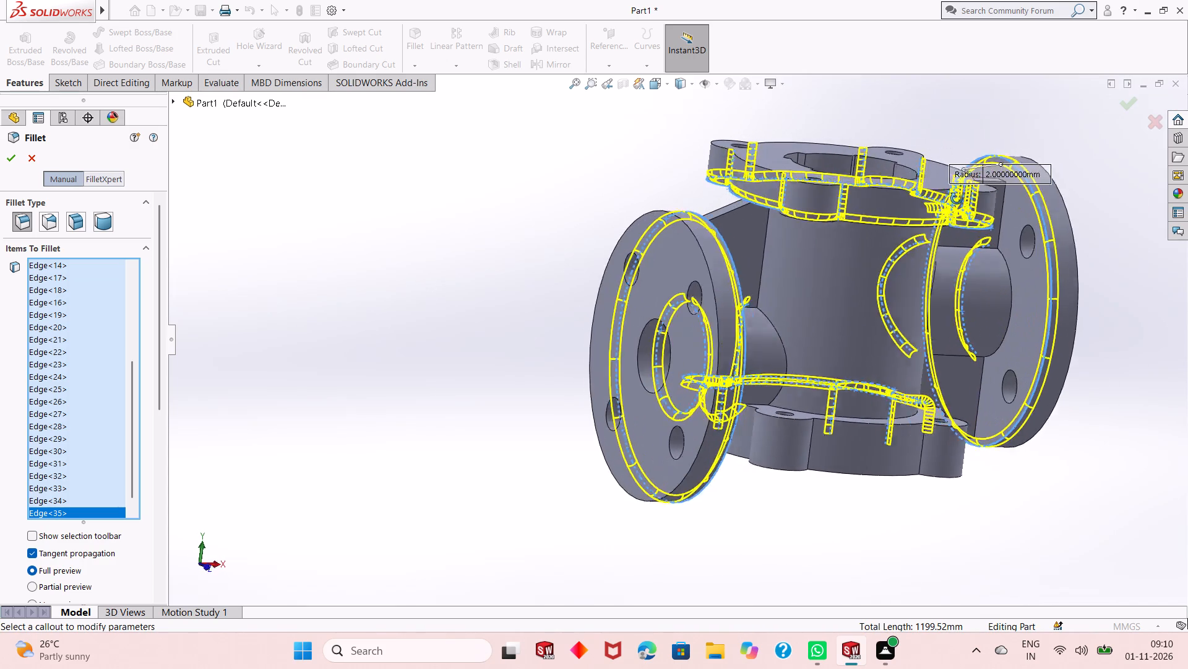
middle_click_drag(957, 199, 846, 230)
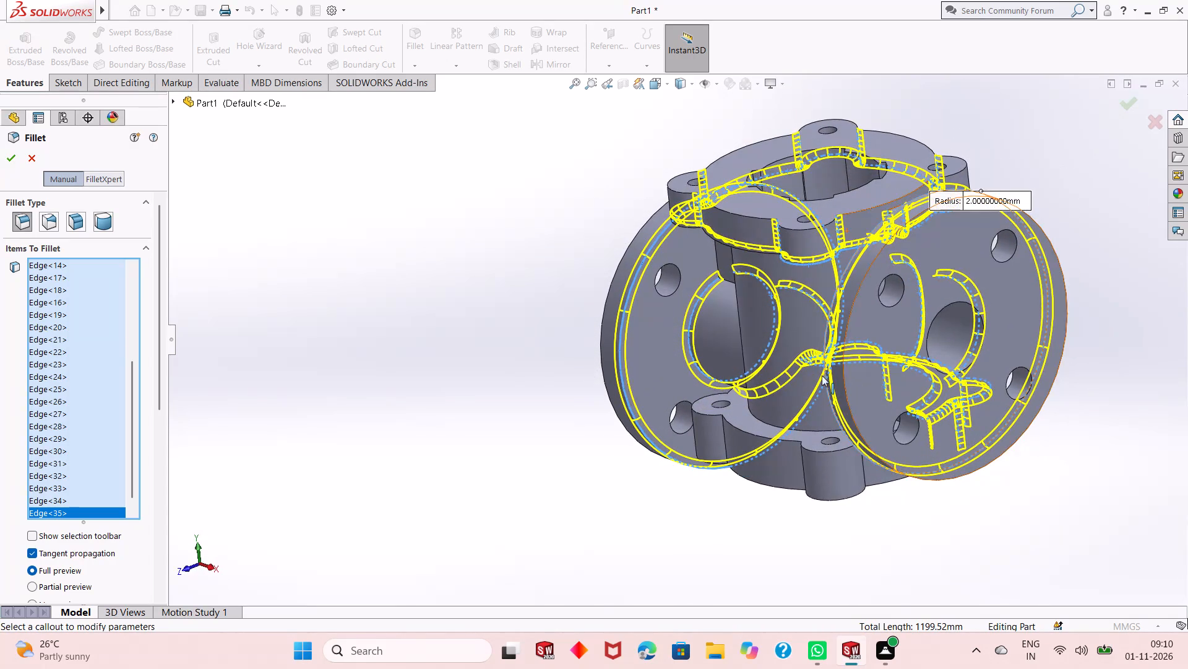
Add to the 2 mm fillet the upper edge of the bottom flange's X-side front bolt lobe.
scroll(809, 435, "down", 3)
left_click(806, 445)
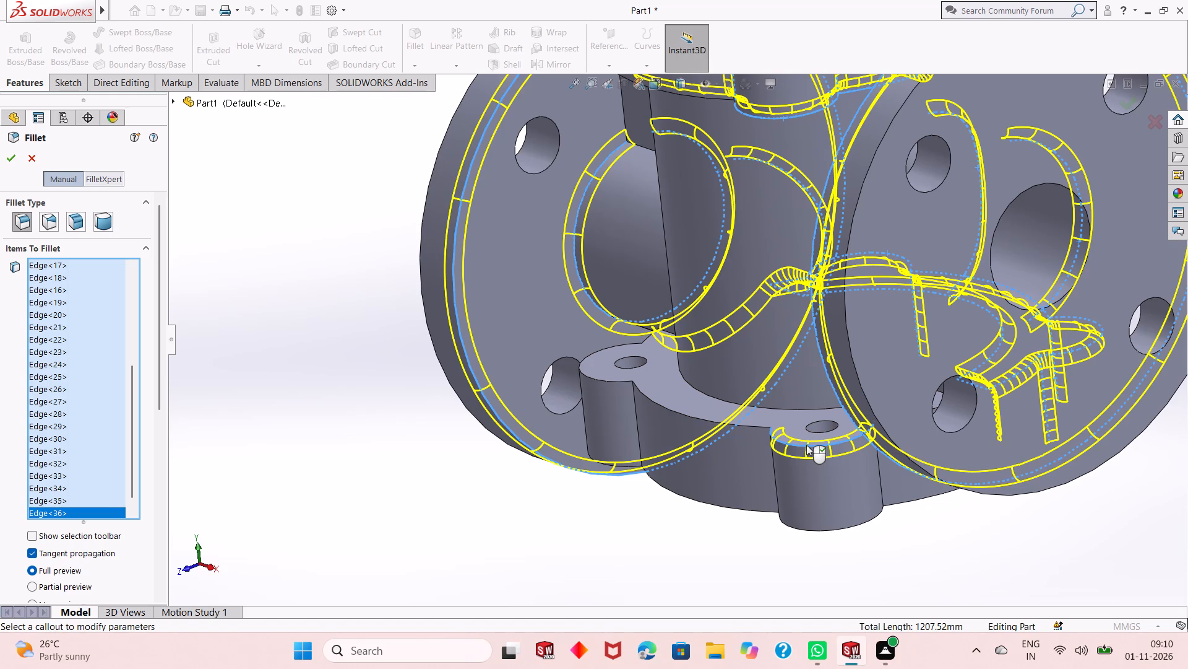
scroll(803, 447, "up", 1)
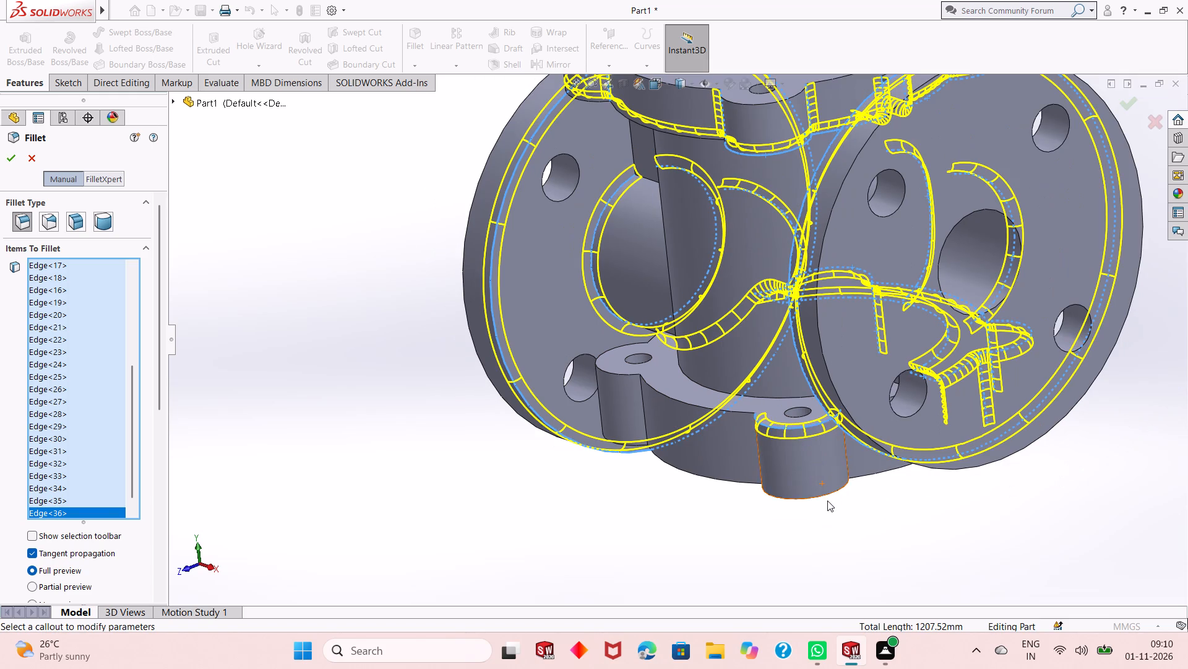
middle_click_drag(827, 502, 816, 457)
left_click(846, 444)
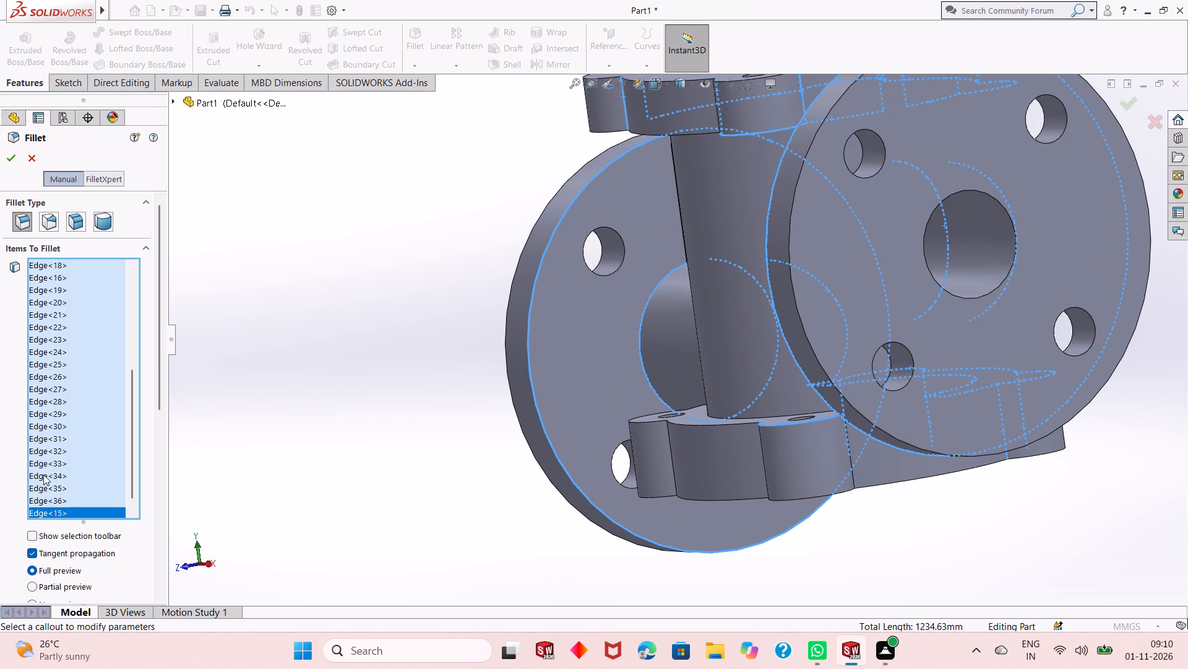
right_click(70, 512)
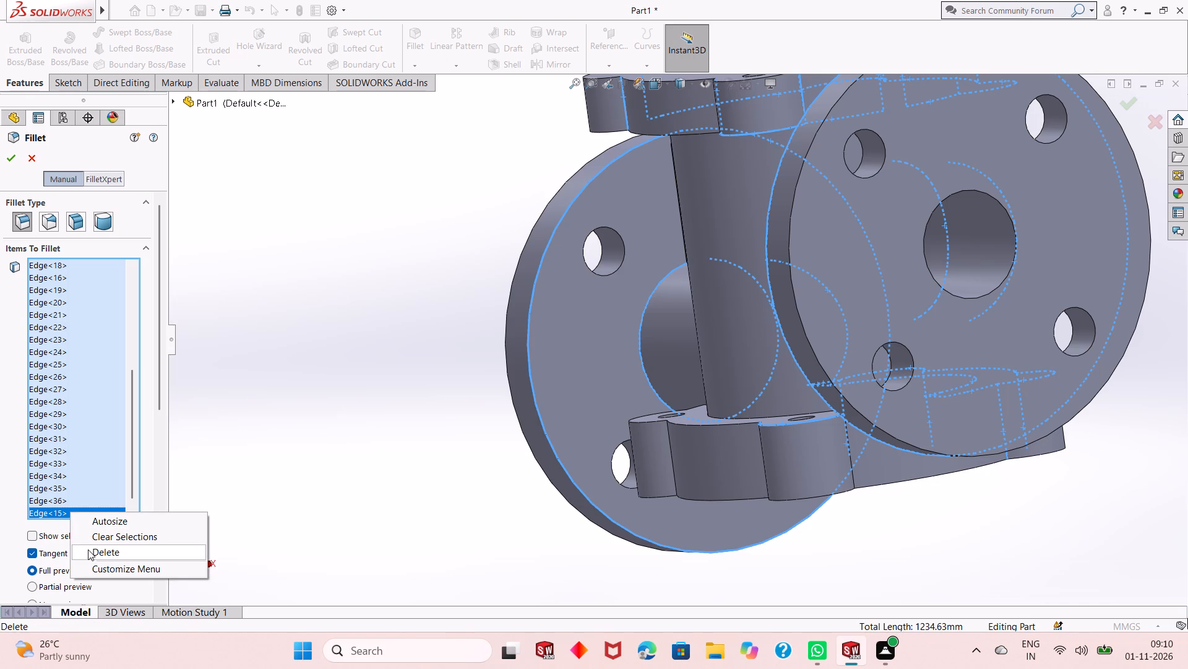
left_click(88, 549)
Add to the 2 mm fillet the bottom flange's upper edges along the front arc and the opposite front bolt lobe.
scroll(659, 502, "up", 1)
middle_click_drag(664, 497, 682, 519)
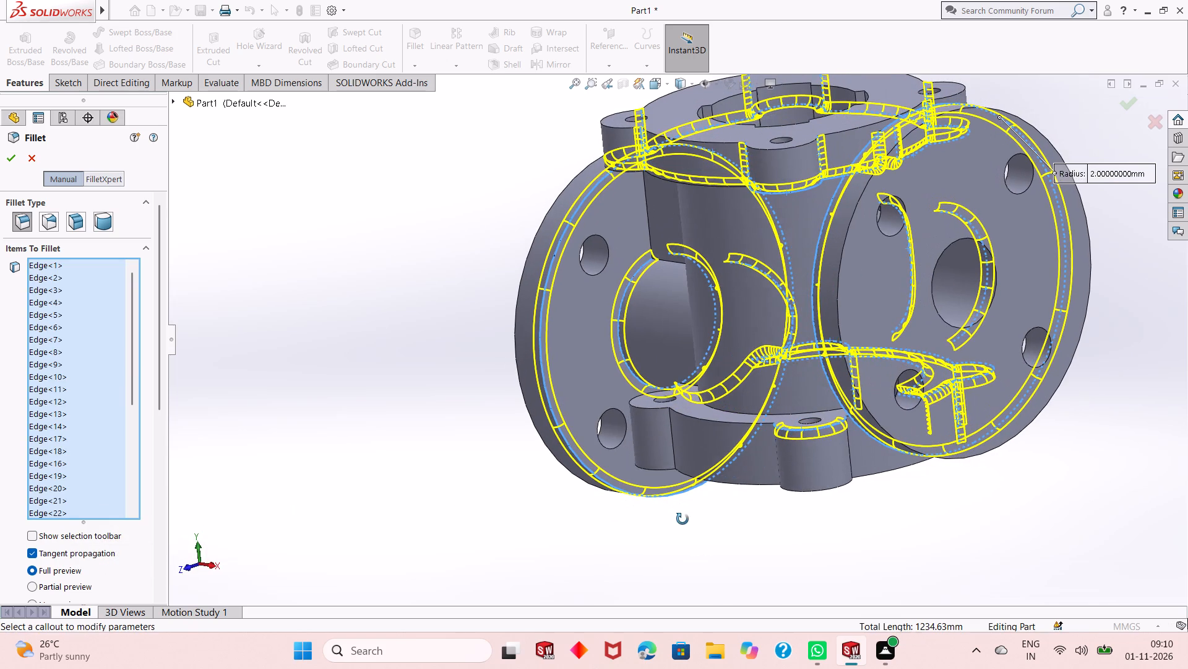
middle_click_drag(682, 519, 682, 521)
scroll(800, 359, "down", 3)
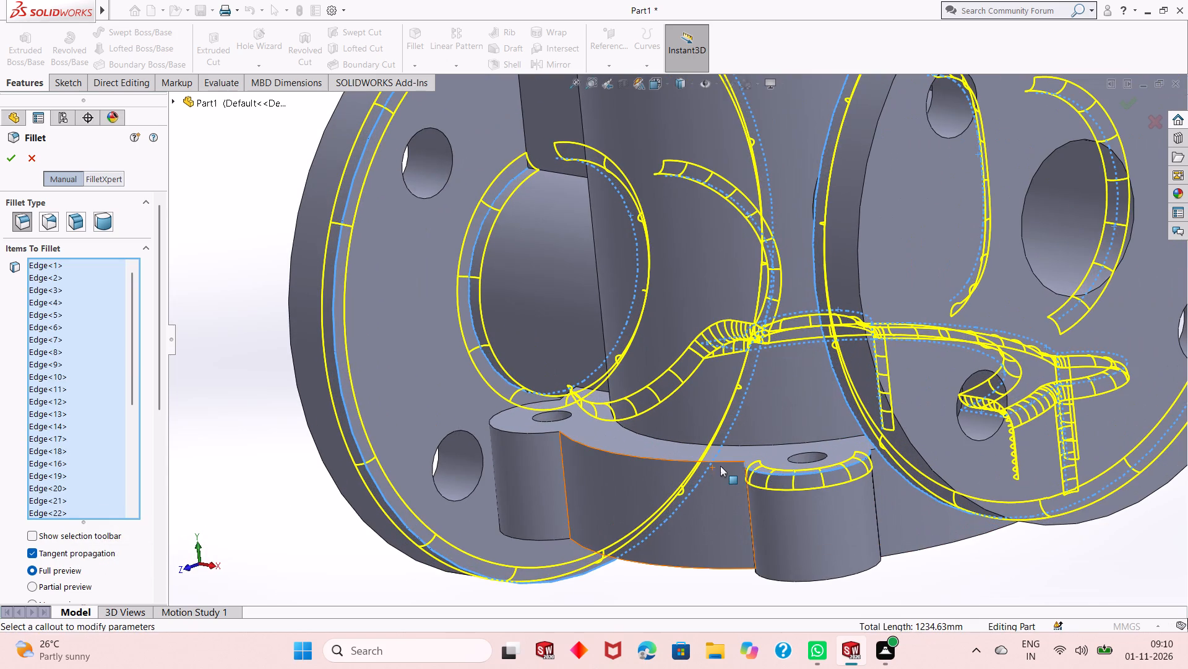
left_click(728, 463)
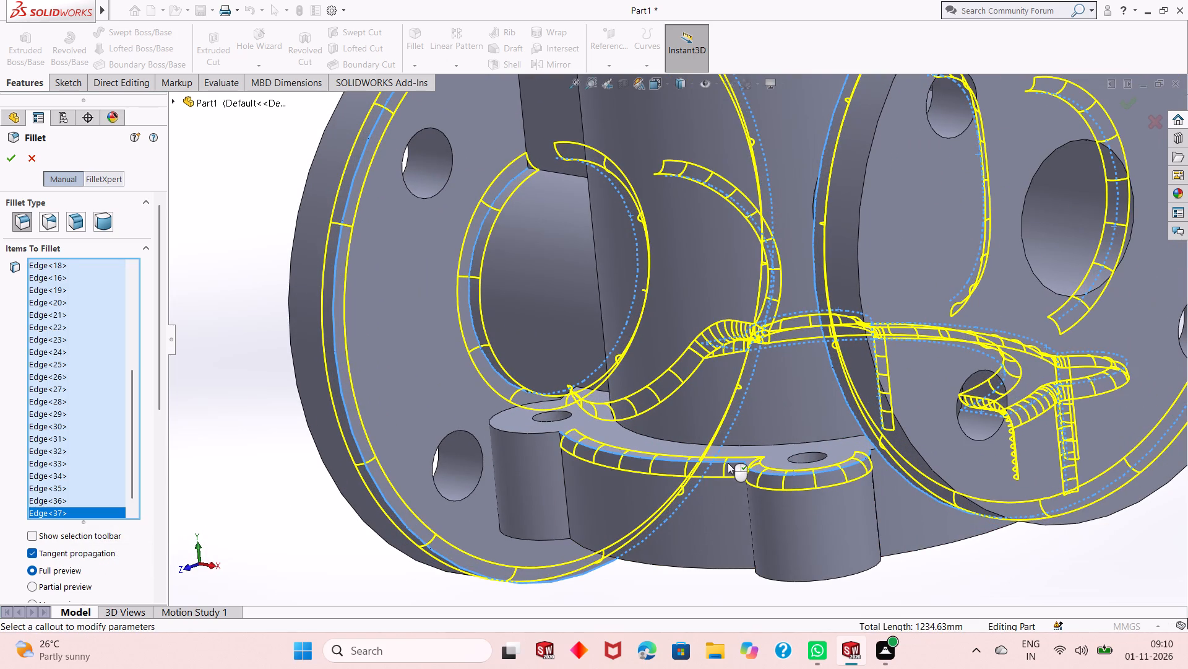
left_click(513, 434)
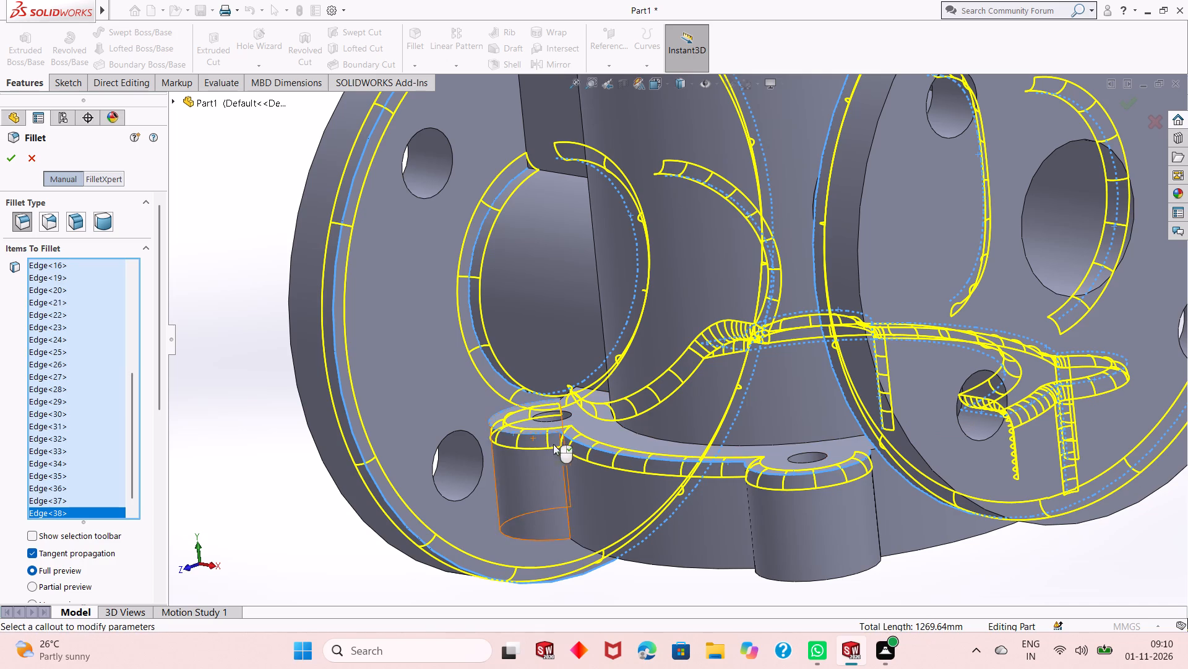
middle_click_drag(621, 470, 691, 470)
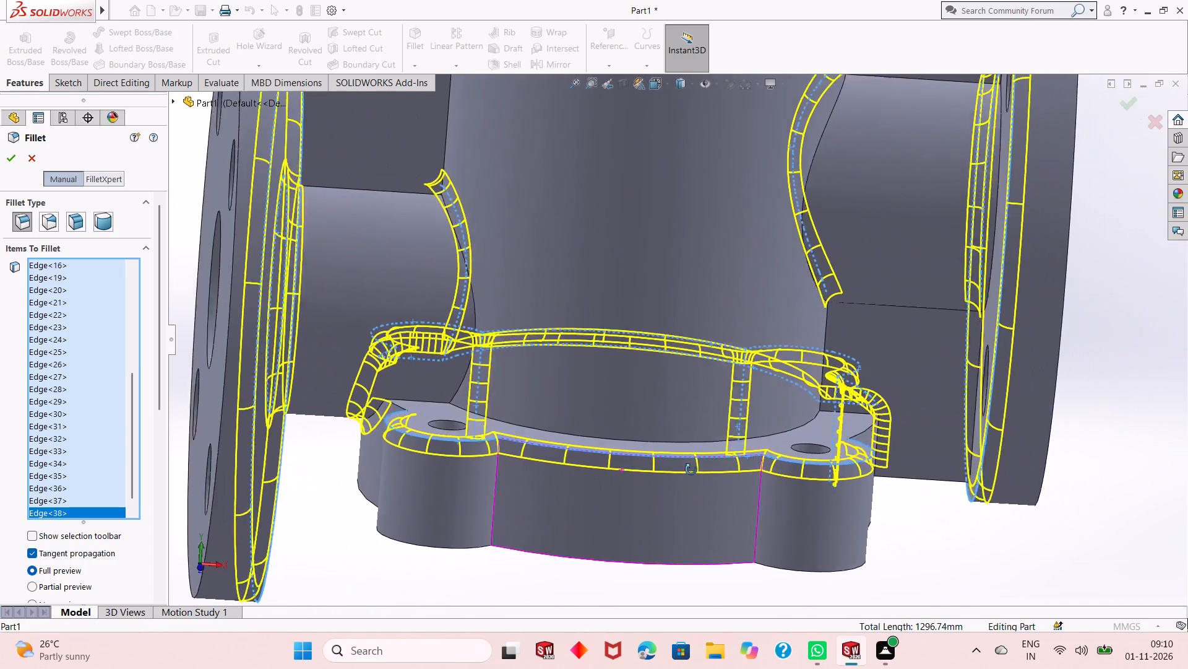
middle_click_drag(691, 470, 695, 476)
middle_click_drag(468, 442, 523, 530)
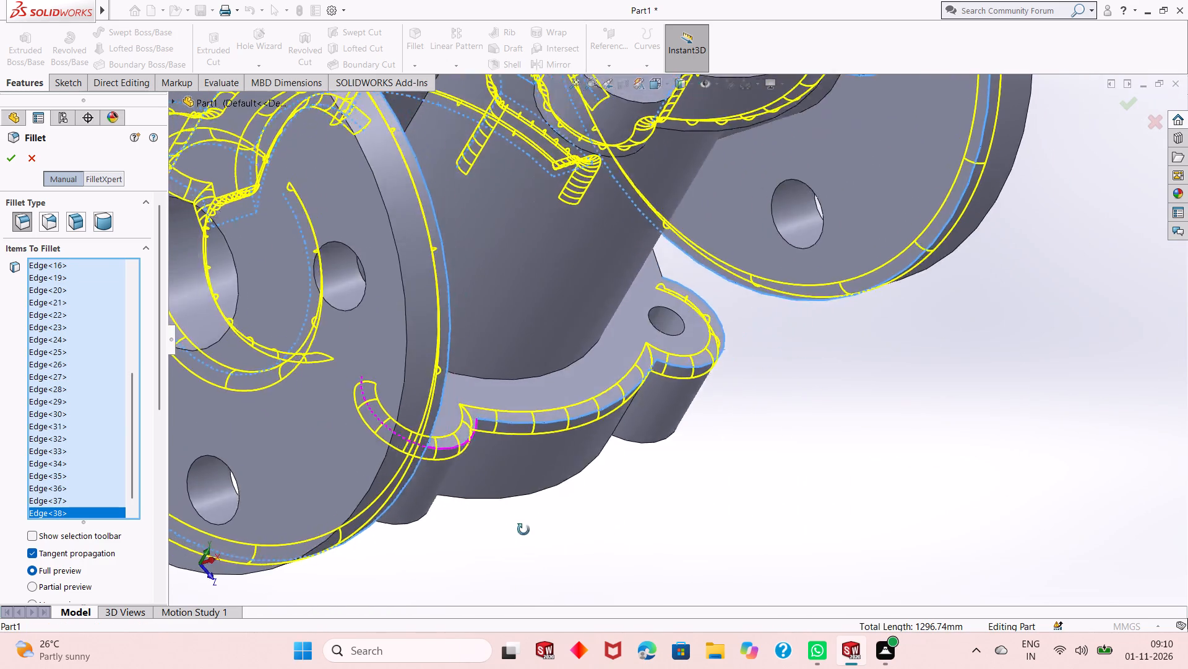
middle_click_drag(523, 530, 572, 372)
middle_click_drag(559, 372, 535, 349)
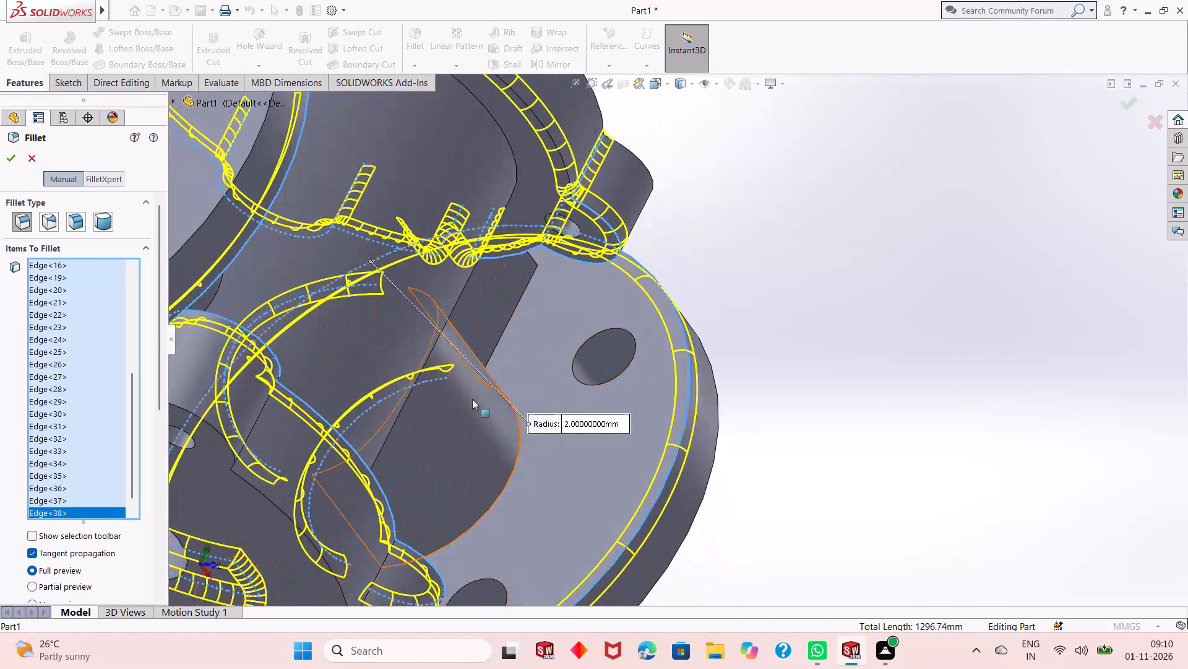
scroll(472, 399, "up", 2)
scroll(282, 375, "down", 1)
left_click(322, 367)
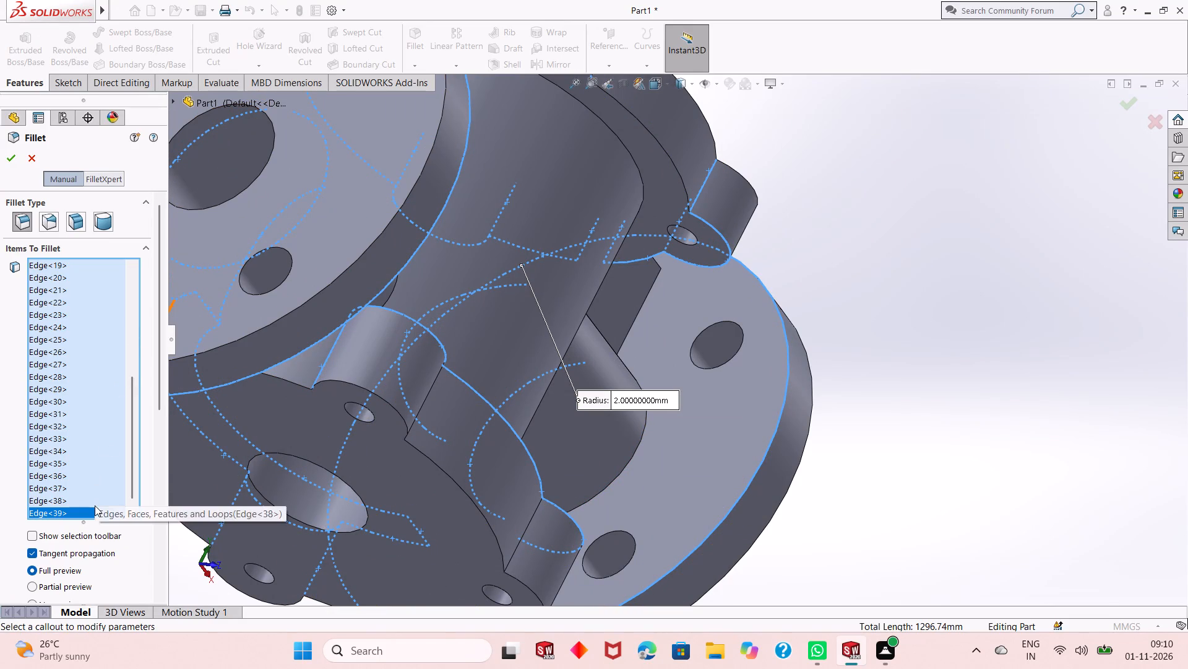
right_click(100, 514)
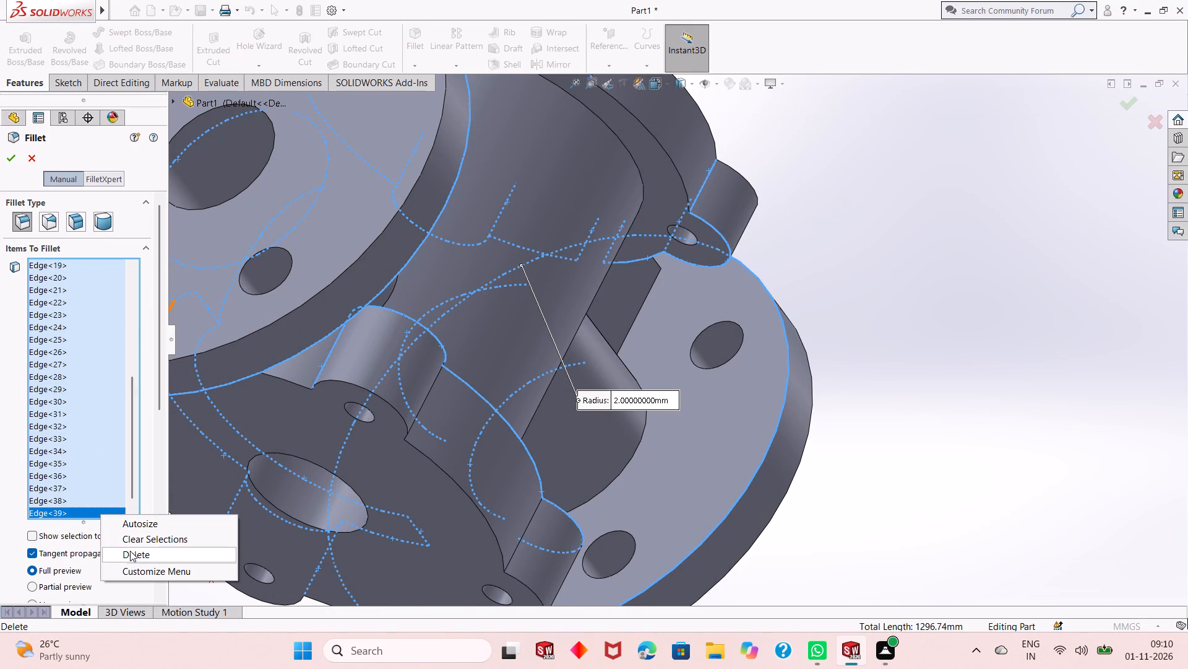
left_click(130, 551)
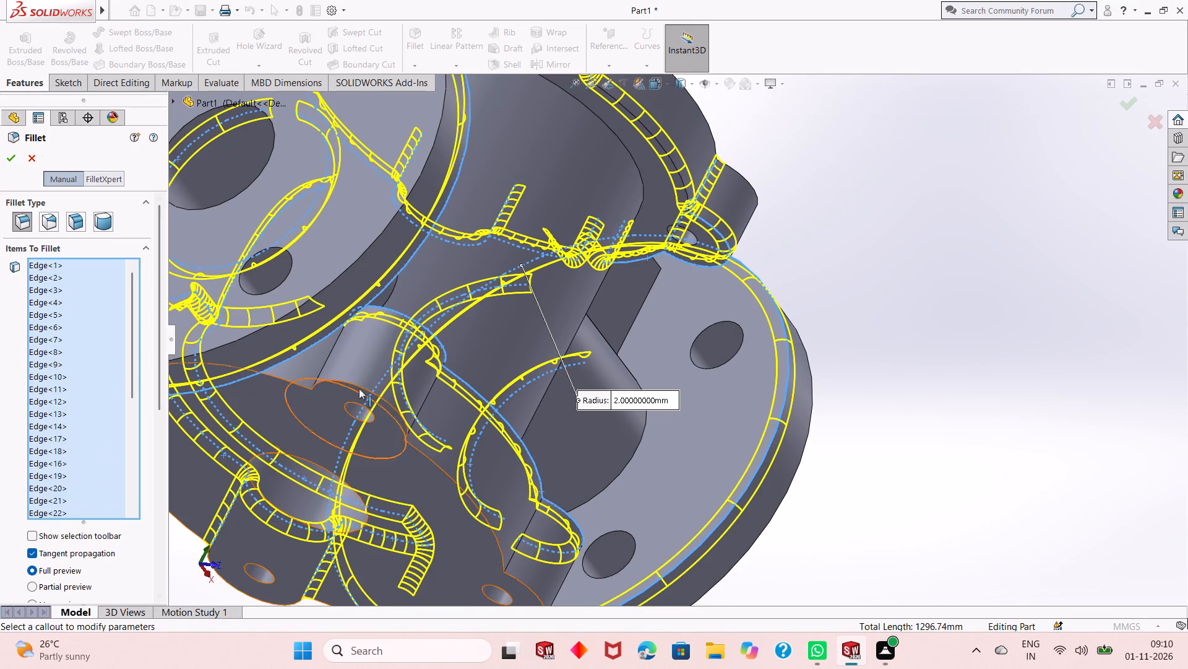
Add to the 2 mm fillet the -X-side rib's junction with the bottom flange's upper face and the upper edge of the flange's X-side arc.
middle_click_drag(372, 366, 282, 425)
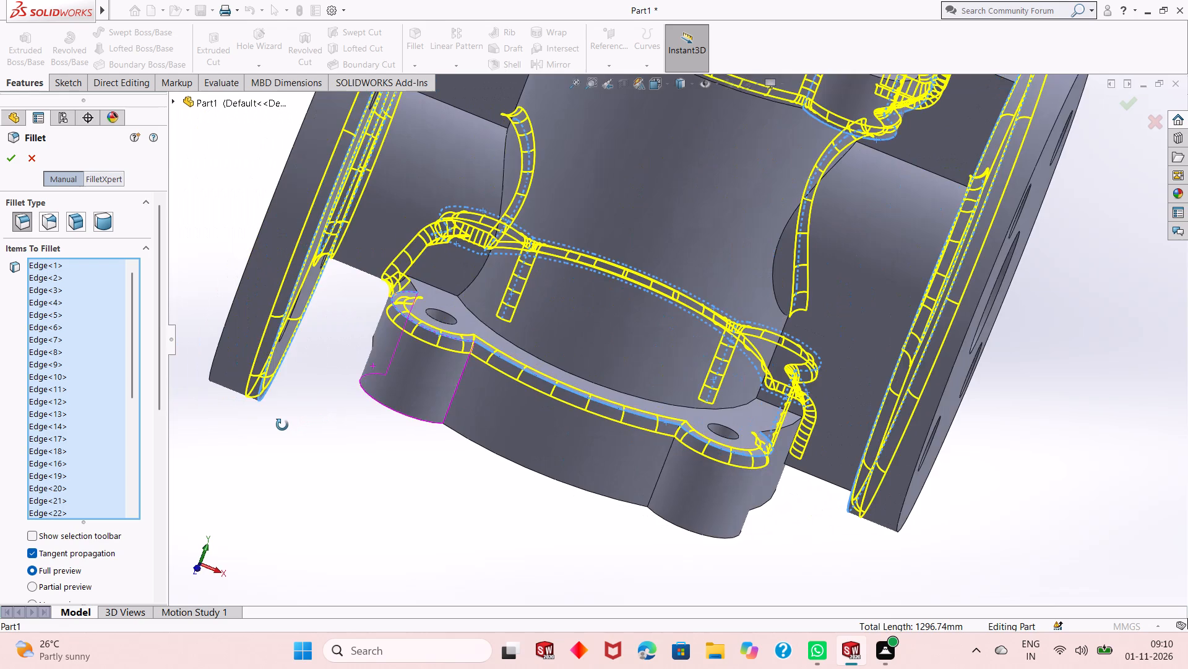
middle_click_drag(282, 425, 267, 489)
scroll(267, 489, "up", 1)
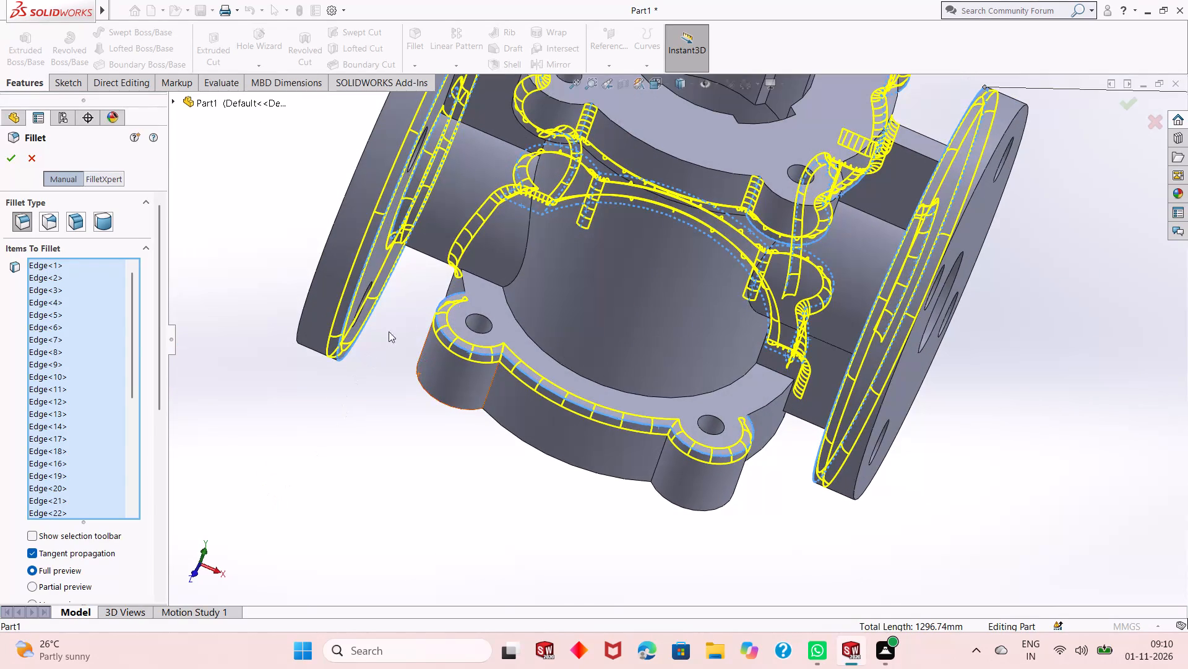
left_click(464, 284)
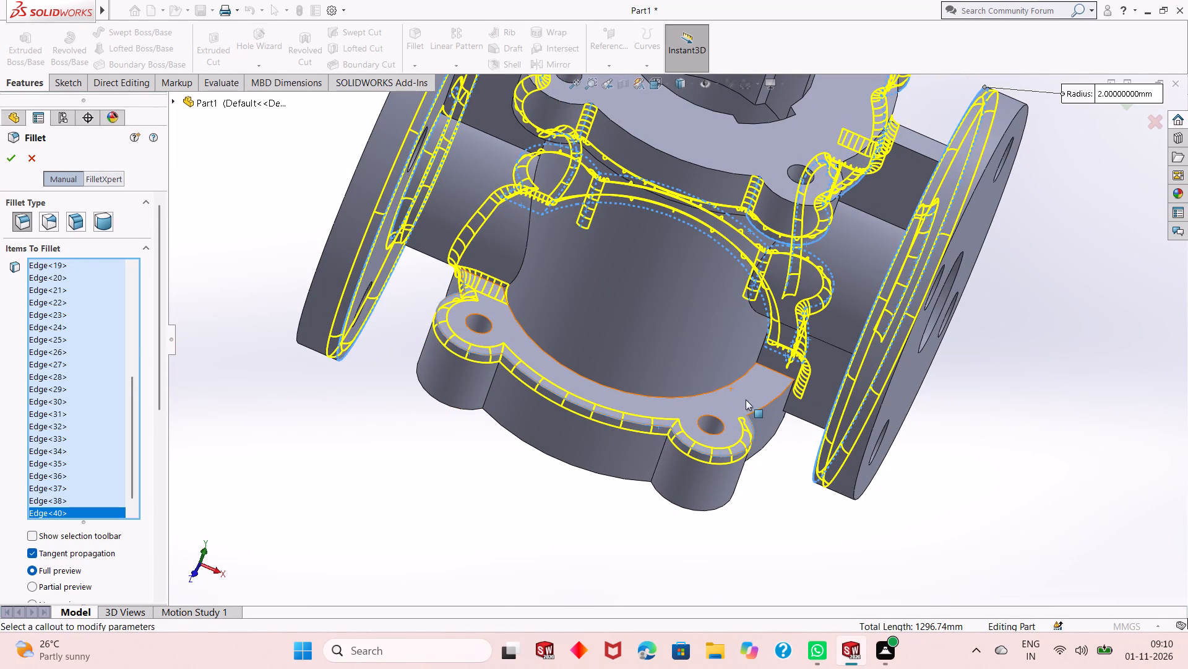
left_click(765, 404)
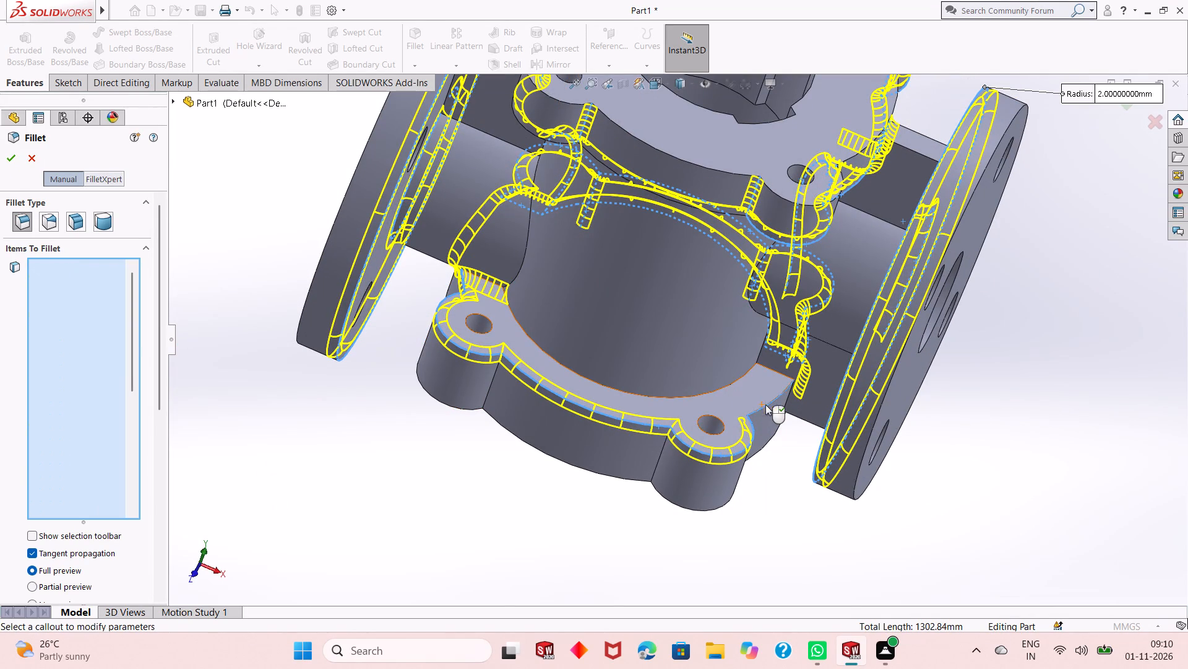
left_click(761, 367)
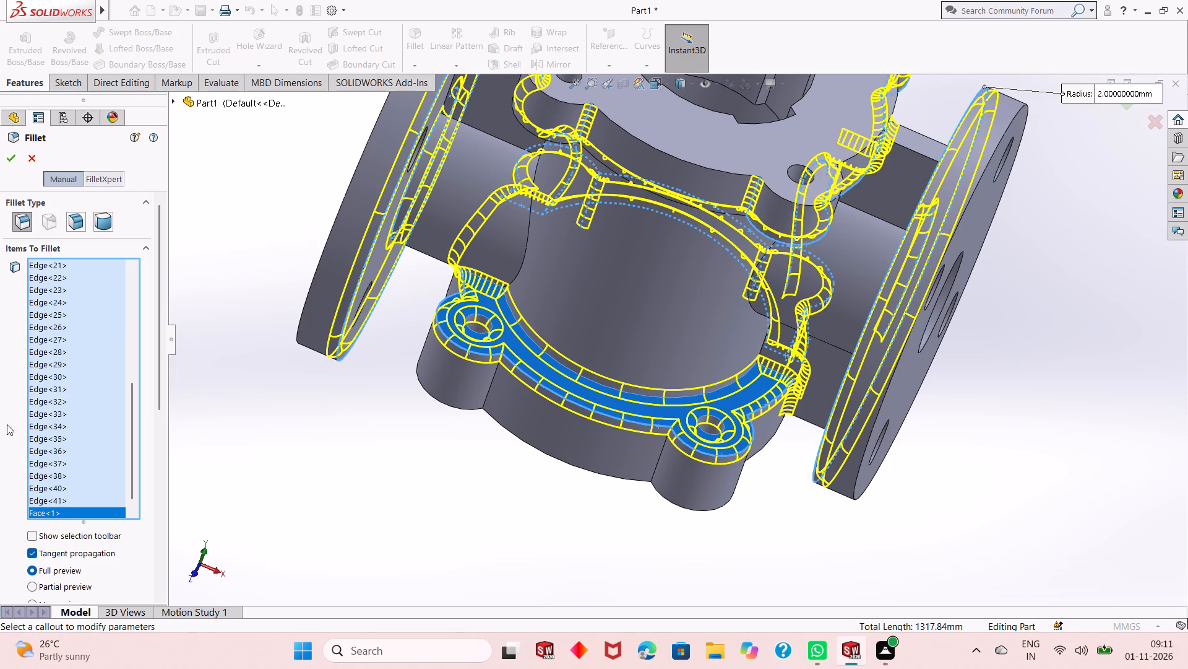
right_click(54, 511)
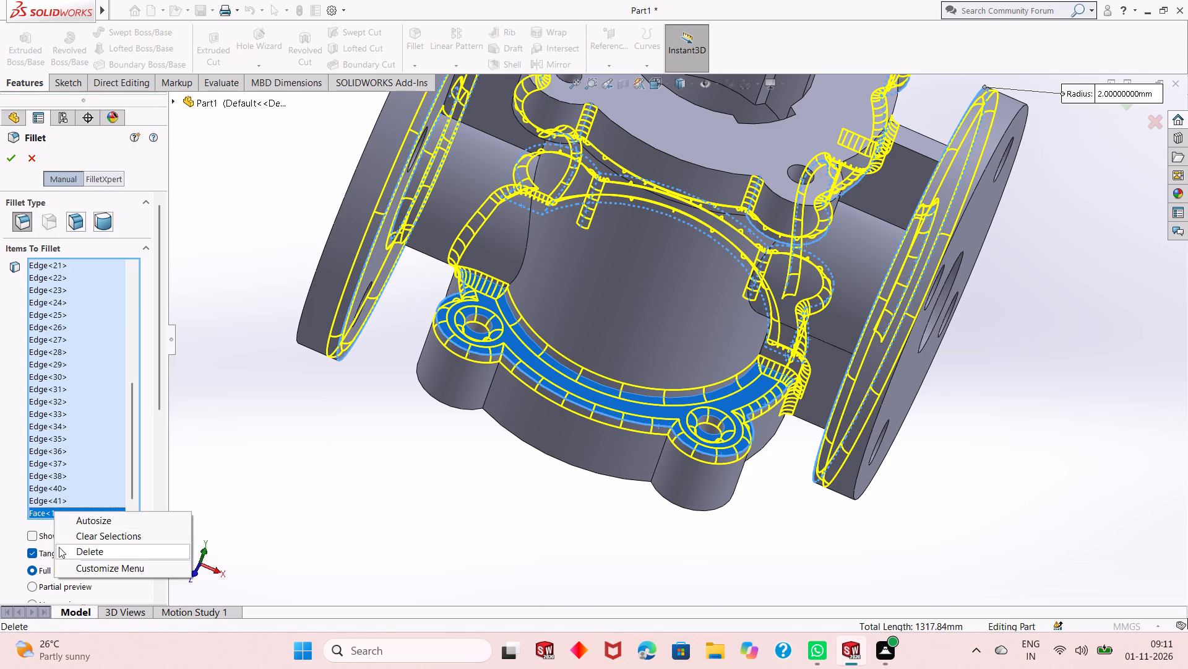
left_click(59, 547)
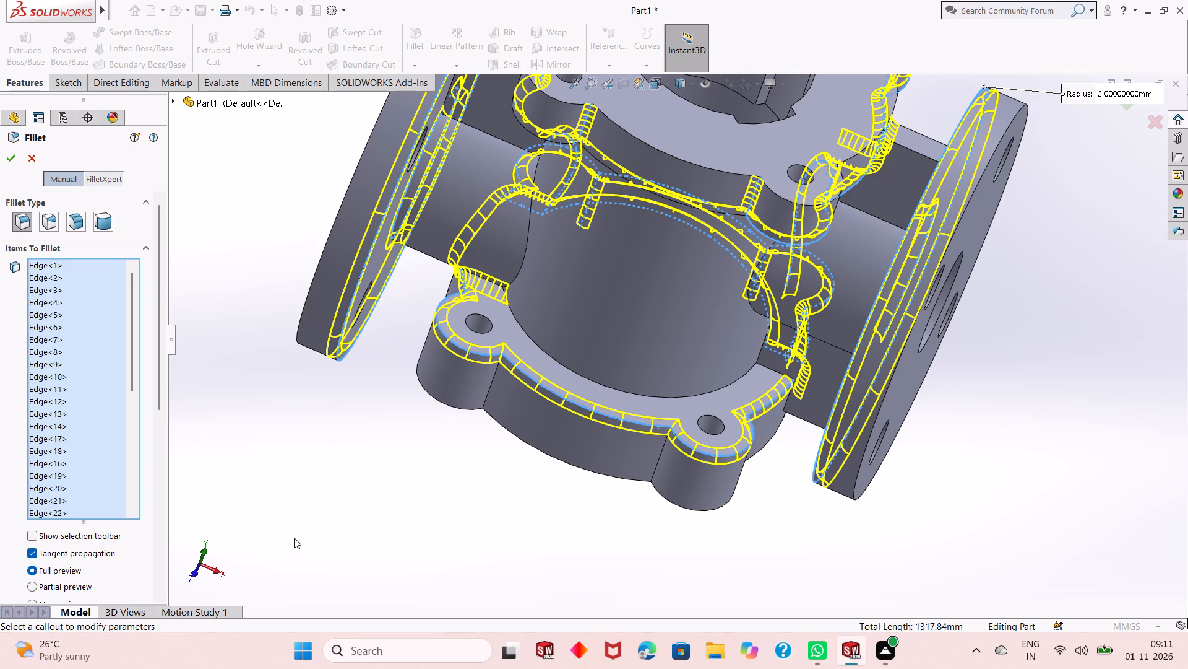
Add to the 2 mm fillet the edges where the X-side rib and the cylindrical body's front meet the bottom flange's upper face.
left_click(770, 368)
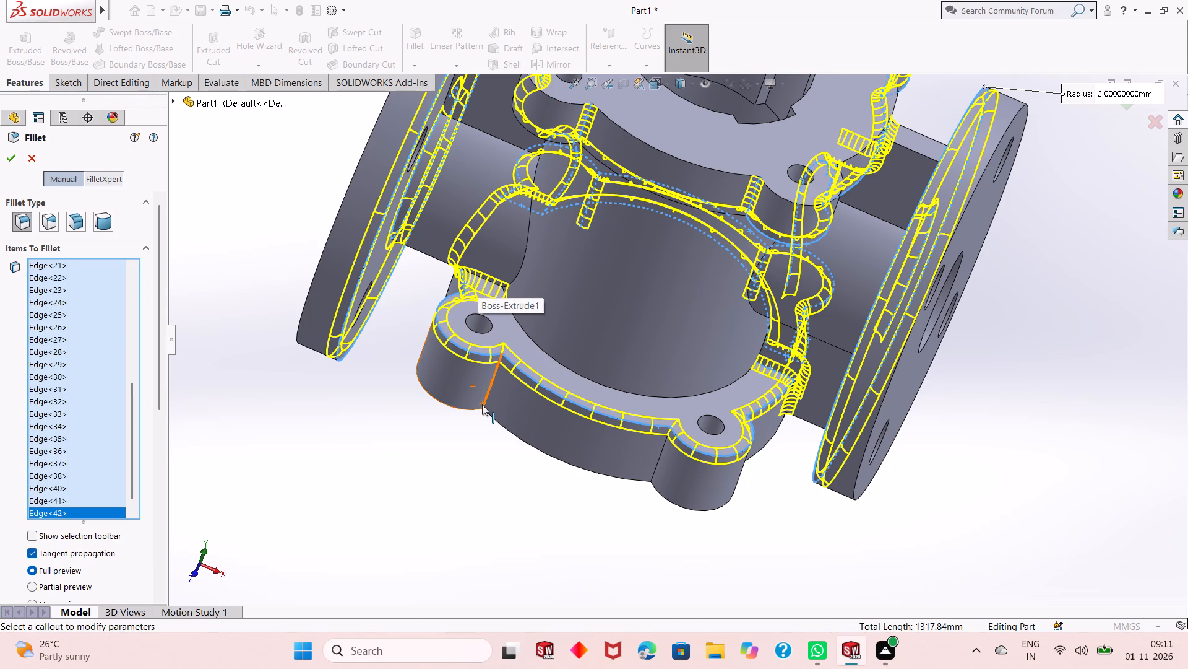
left_click(603, 384)
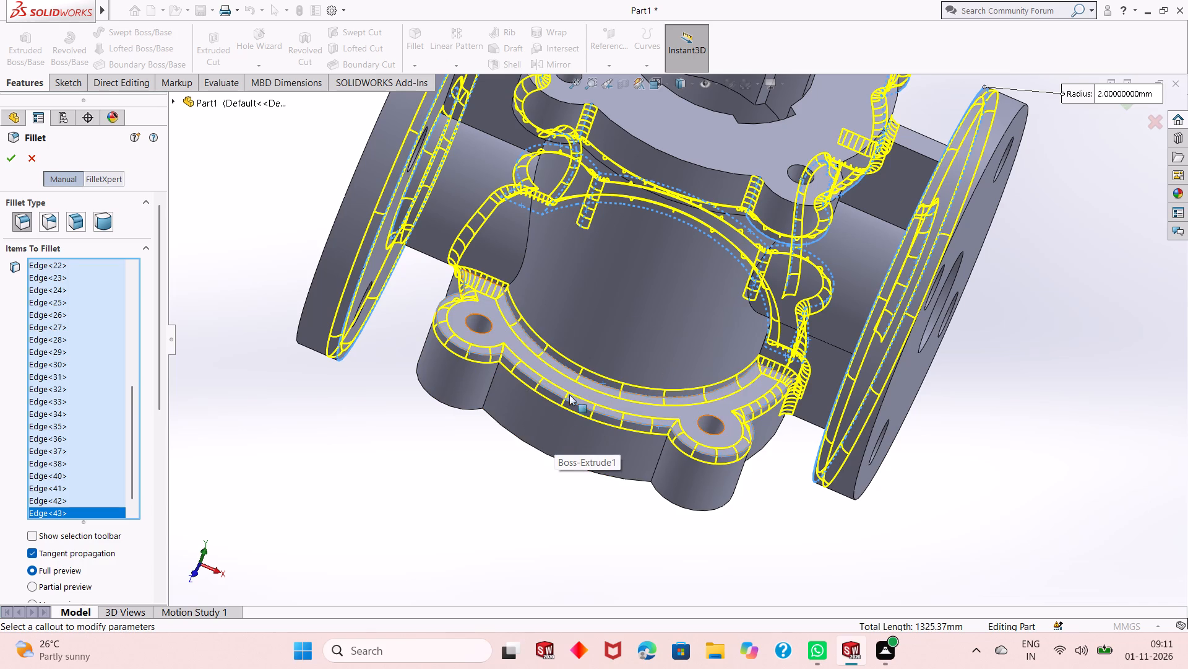
Add to the 2 mm fillet the vertical edges where the bottom flange's two front bolt lobes meet the front arc between them.
scroll(565, 380, "down", 1)
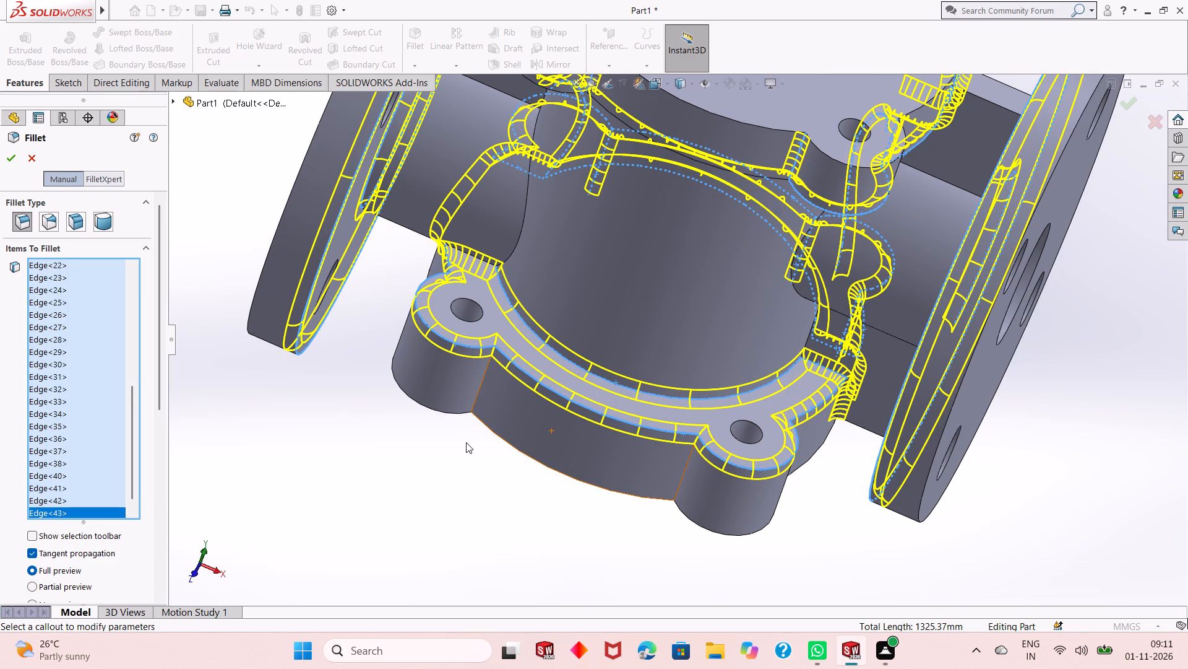
middle_click_drag(643, 495, 602, 433)
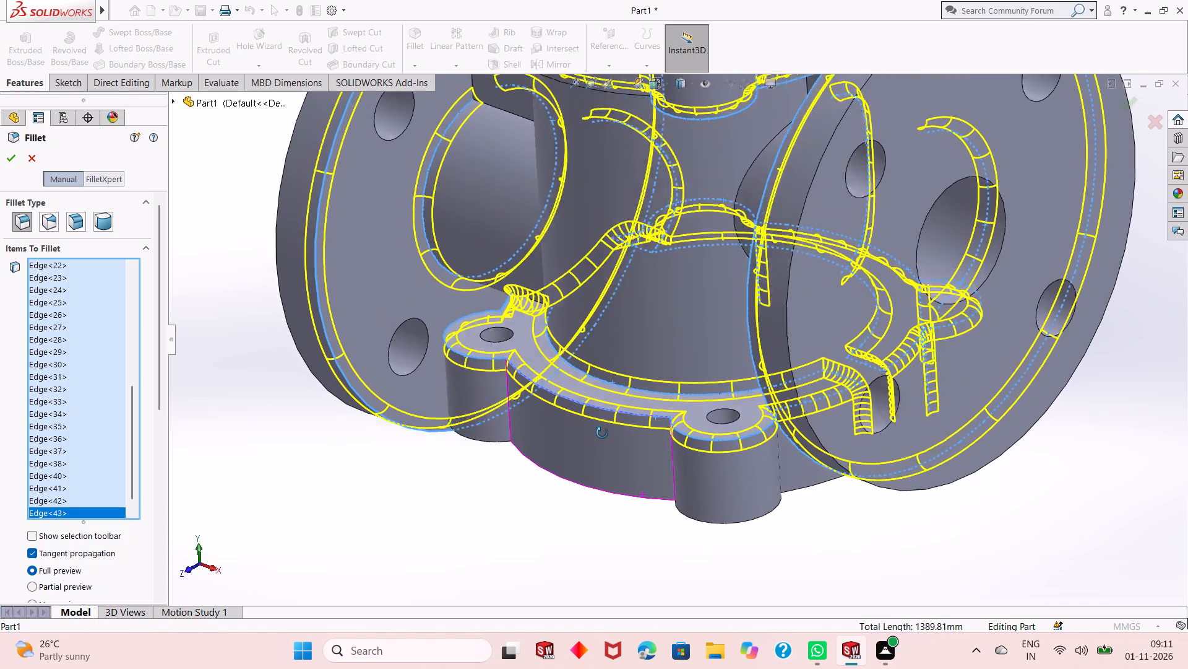
middle_click_drag(602, 433, 590, 408)
middle_click_drag(640, 449, 671, 515)
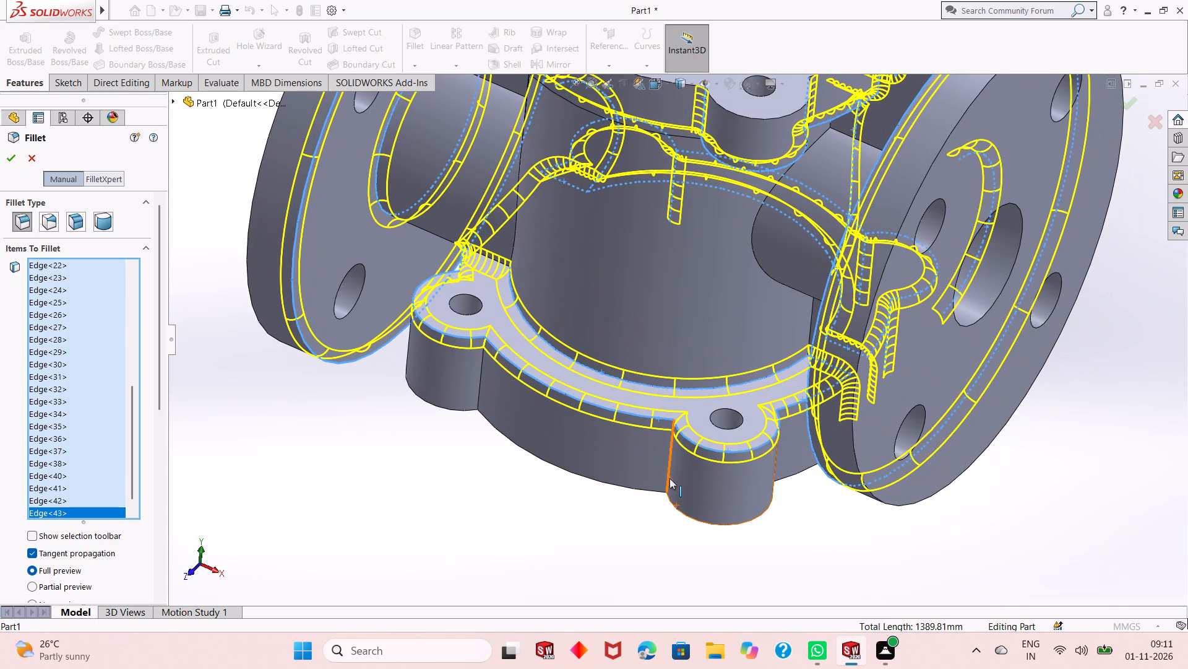
left_click(668, 476)
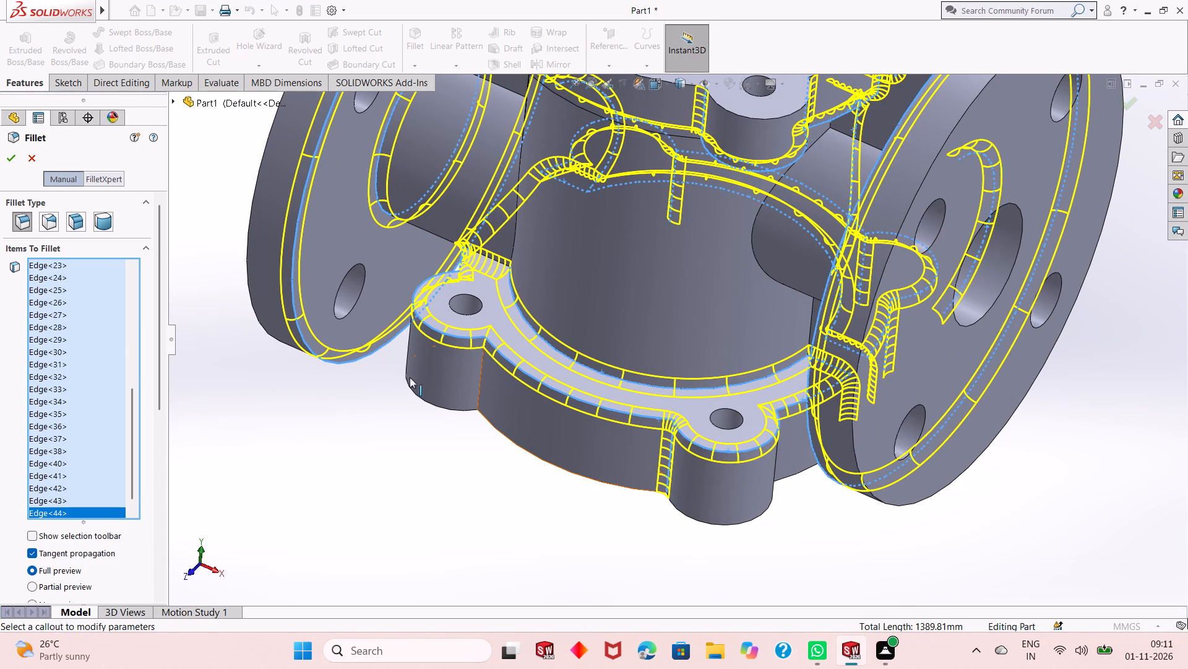
left_click(480, 369)
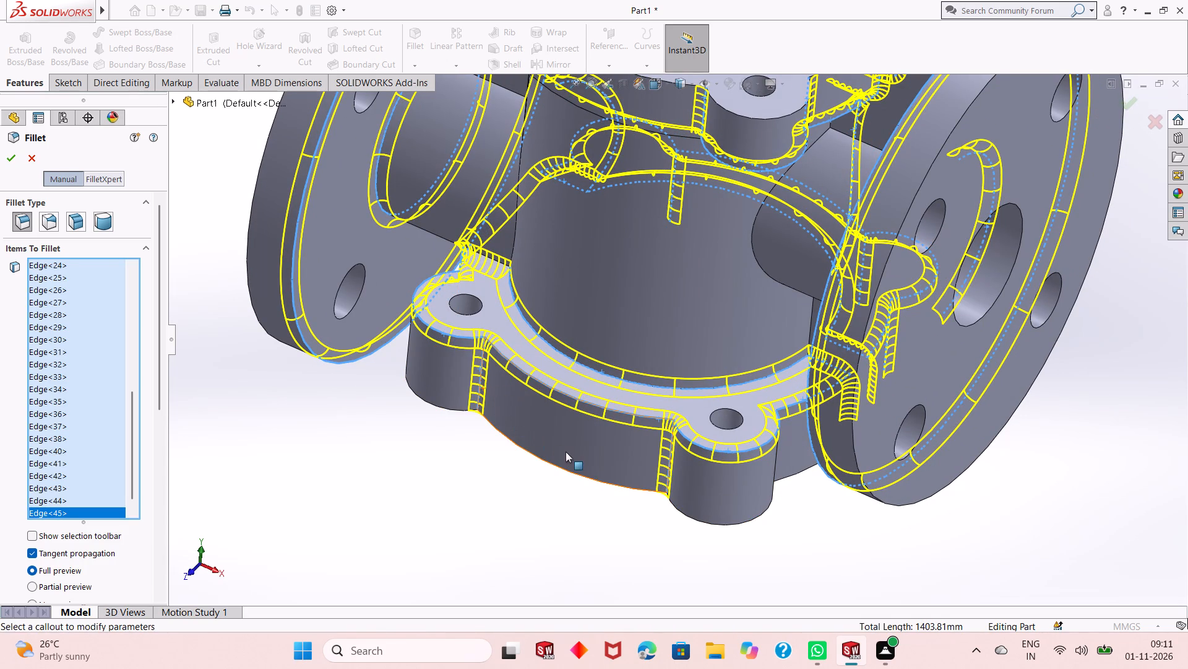
Add to the 2 mm fillet the front junction curves where both side pipes meet the cylindrical body.
scroll(567, 452, "up", 1)
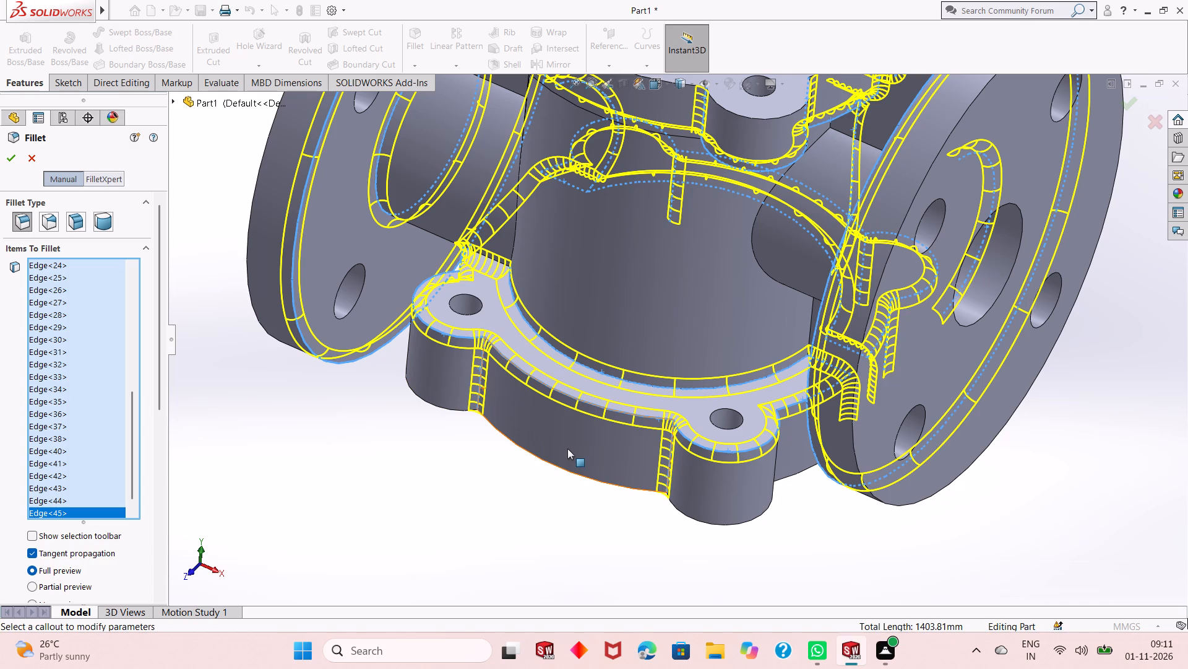
scroll(567, 448, "up", 2)
scroll(674, 254, "down", 1)
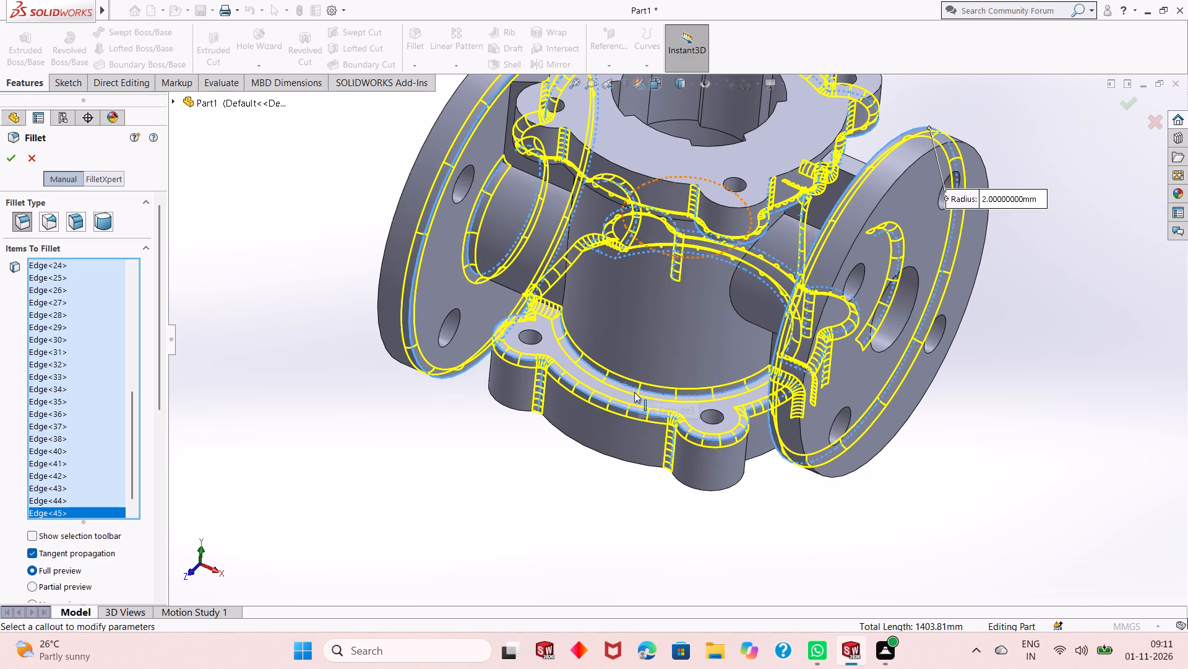
middle_click_drag(619, 456, 658, 372)
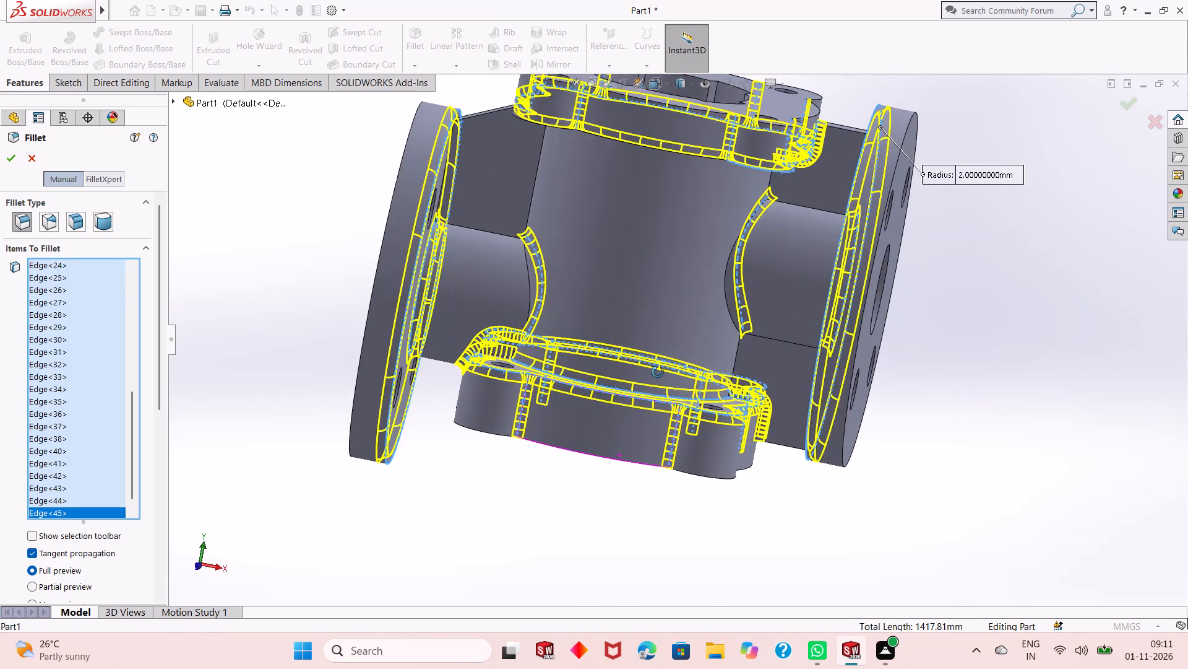
middle_click_drag(658, 372, 636, 353)
left_click(746, 260)
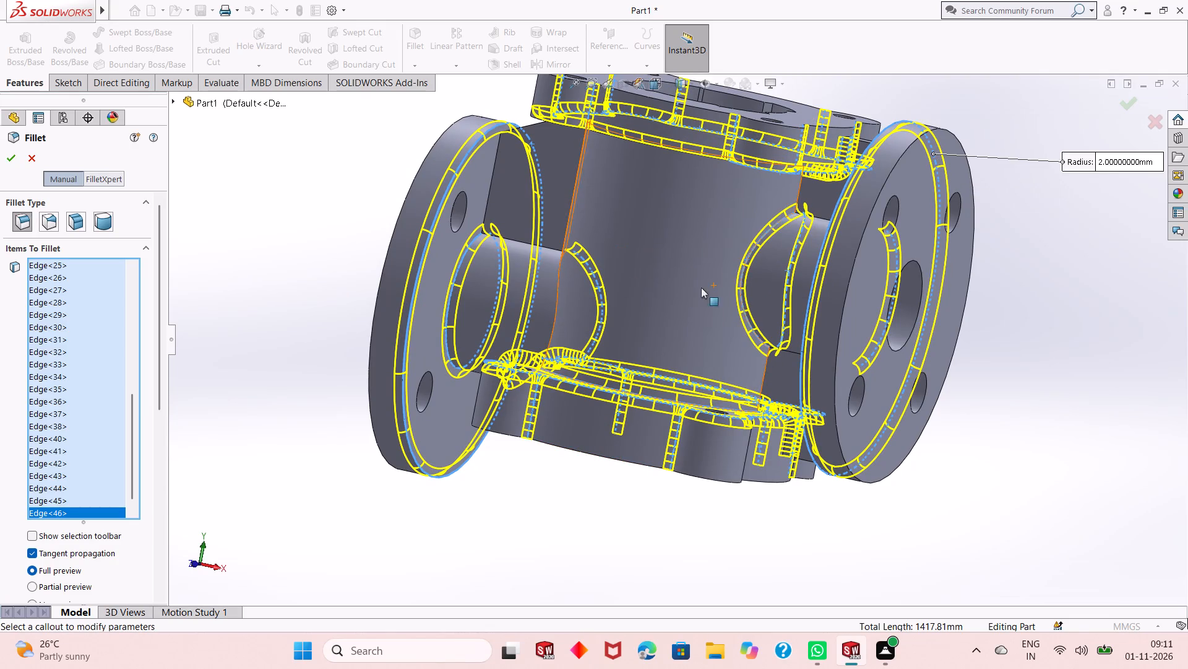
middle_click_drag(672, 286, 691, 298)
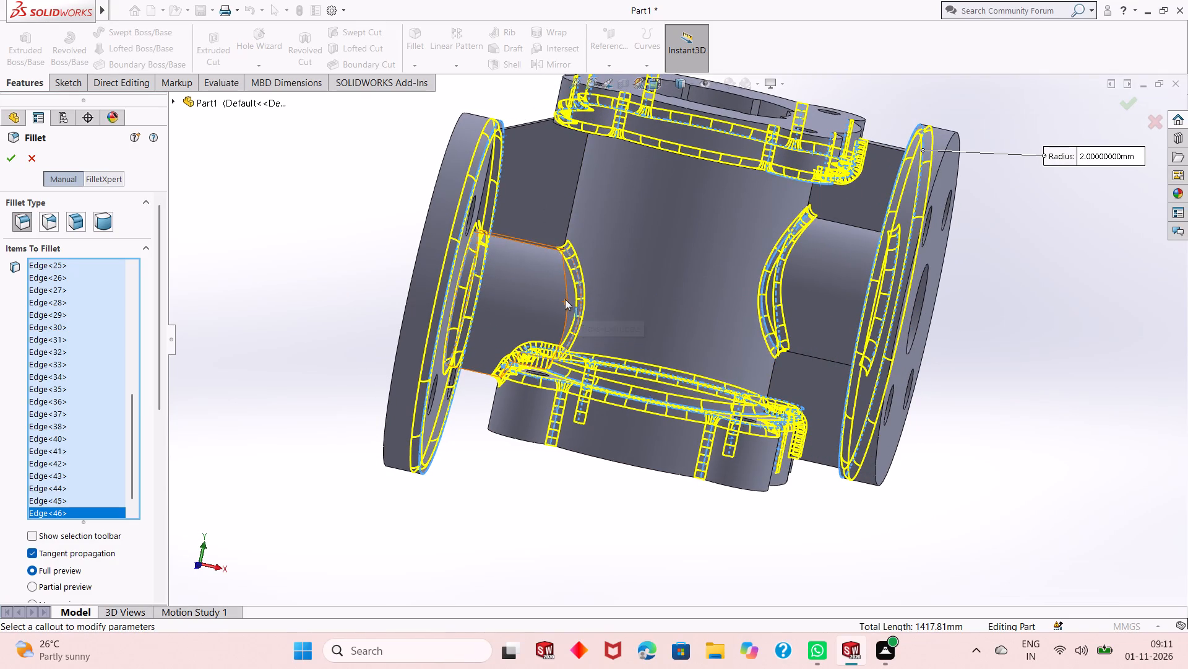
left_click(566, 299)
scroll(631, 299, "up", 1)
middle_click_drag(633, 300, 605, 318)
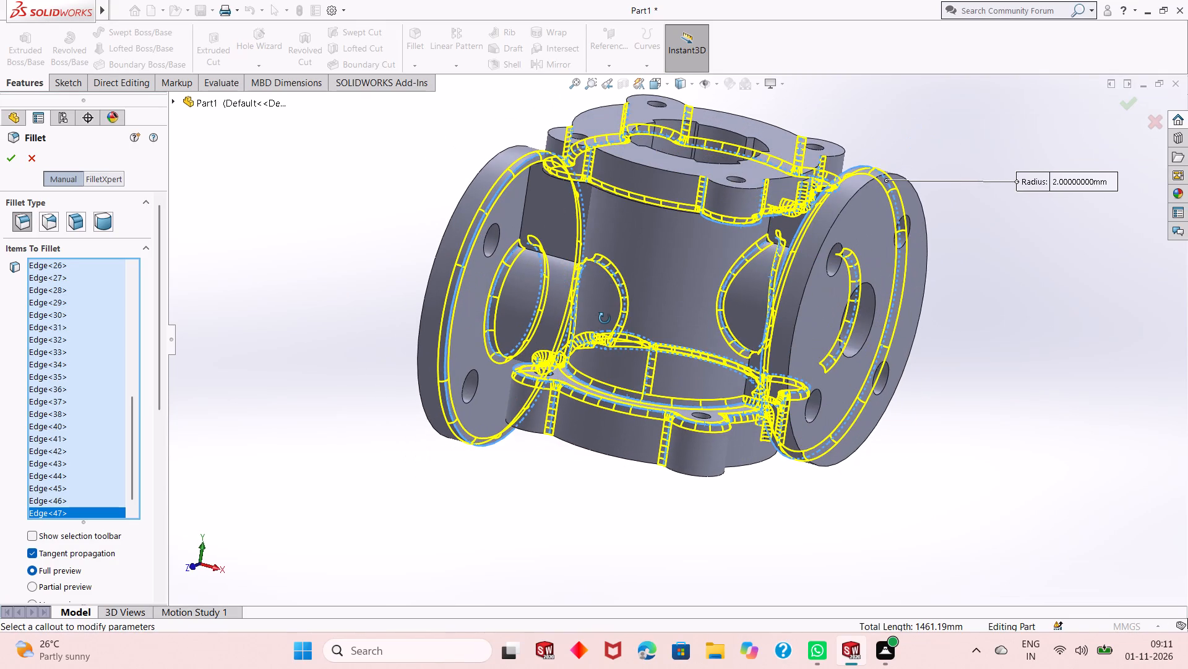
middle_click_drag(605, 318, 596, 299)
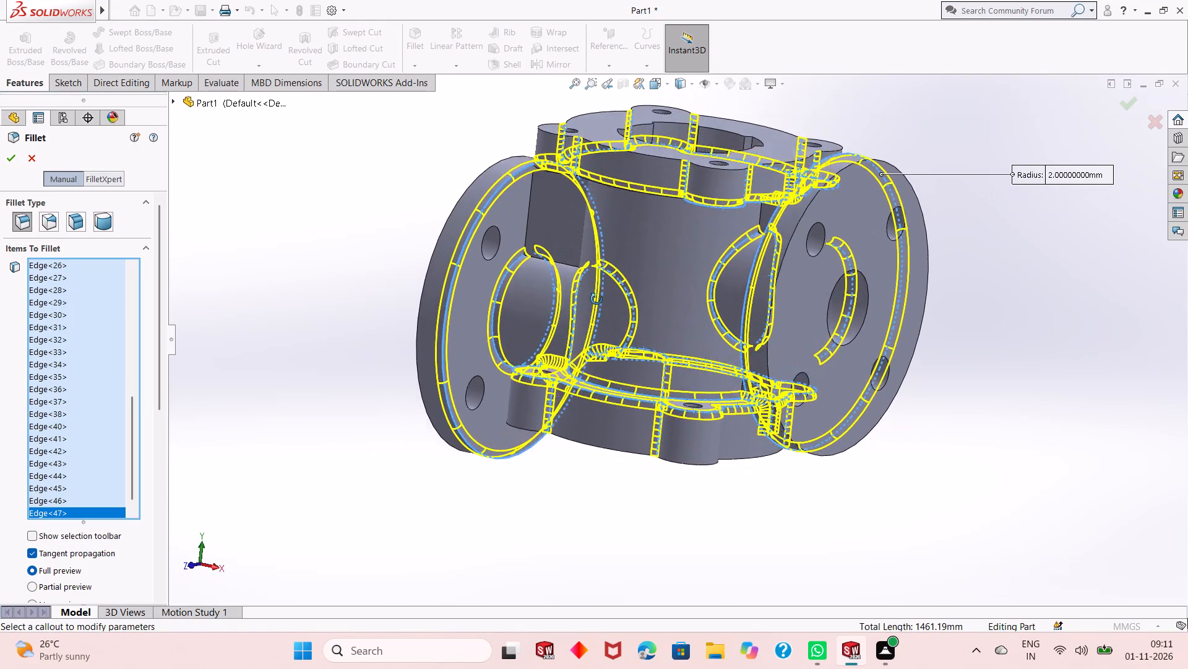
Add to the 2 mm fillet the front and rear edges where the cylindrical body meets the top flange's underside, and apply the fillet.
middle_click_drag(596, 299, 632, 158)
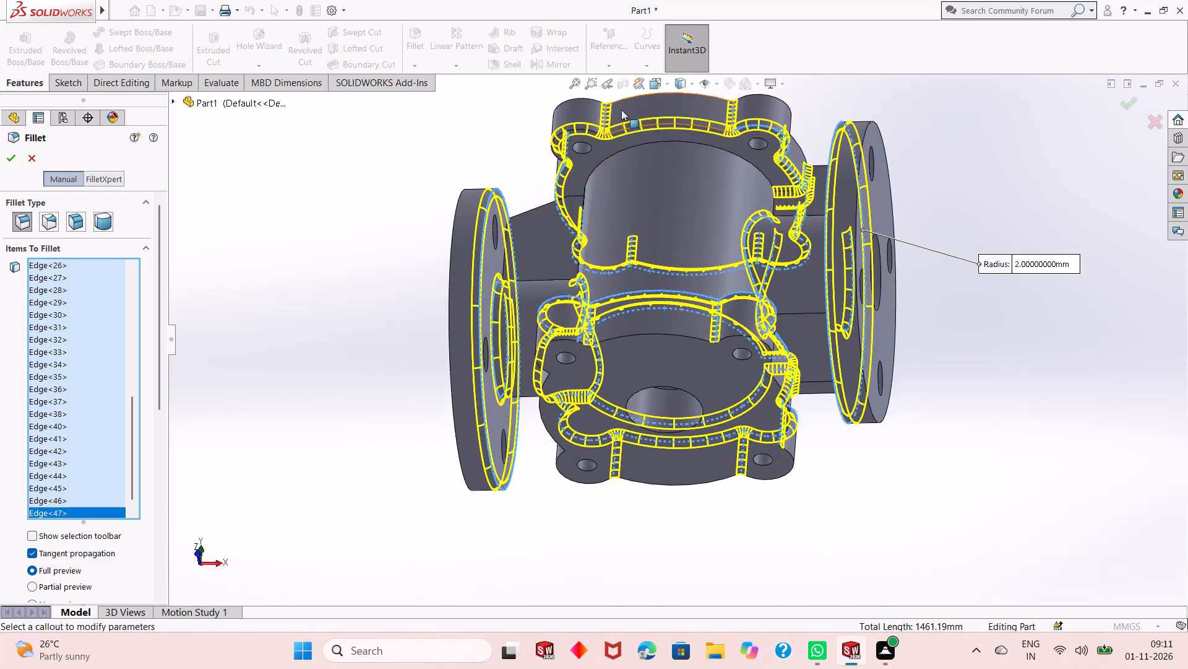
scroll(621, 110, "down", 2)
left_click(692, 173)
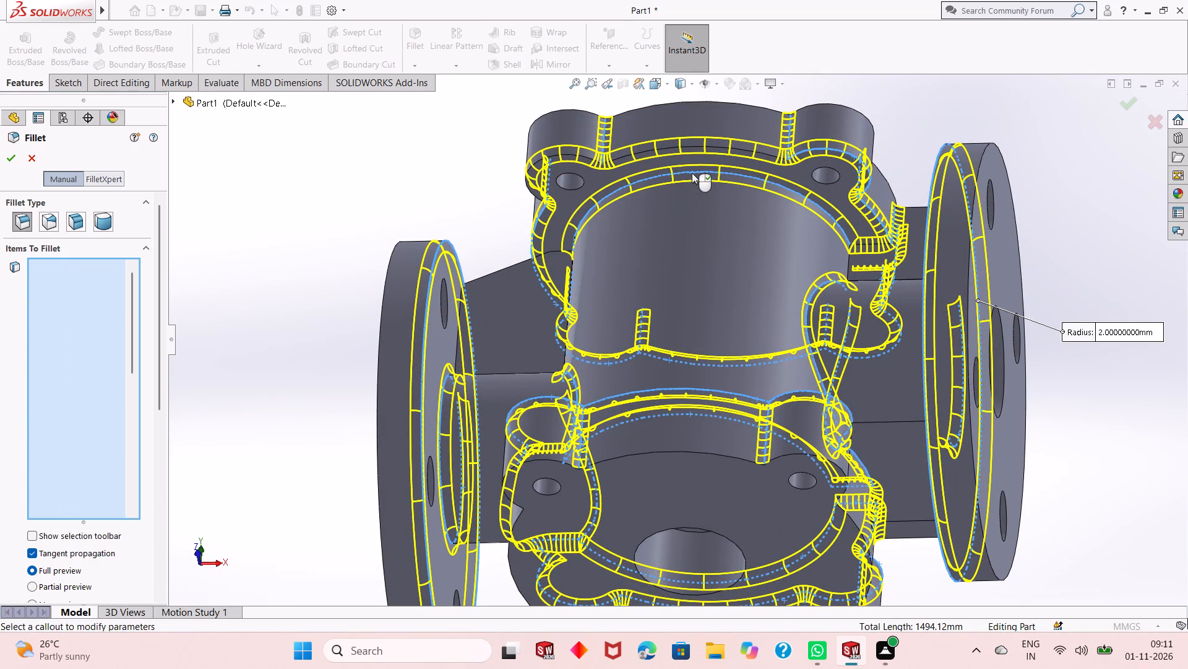
middle_click_drag(693, 191, 655, 202)
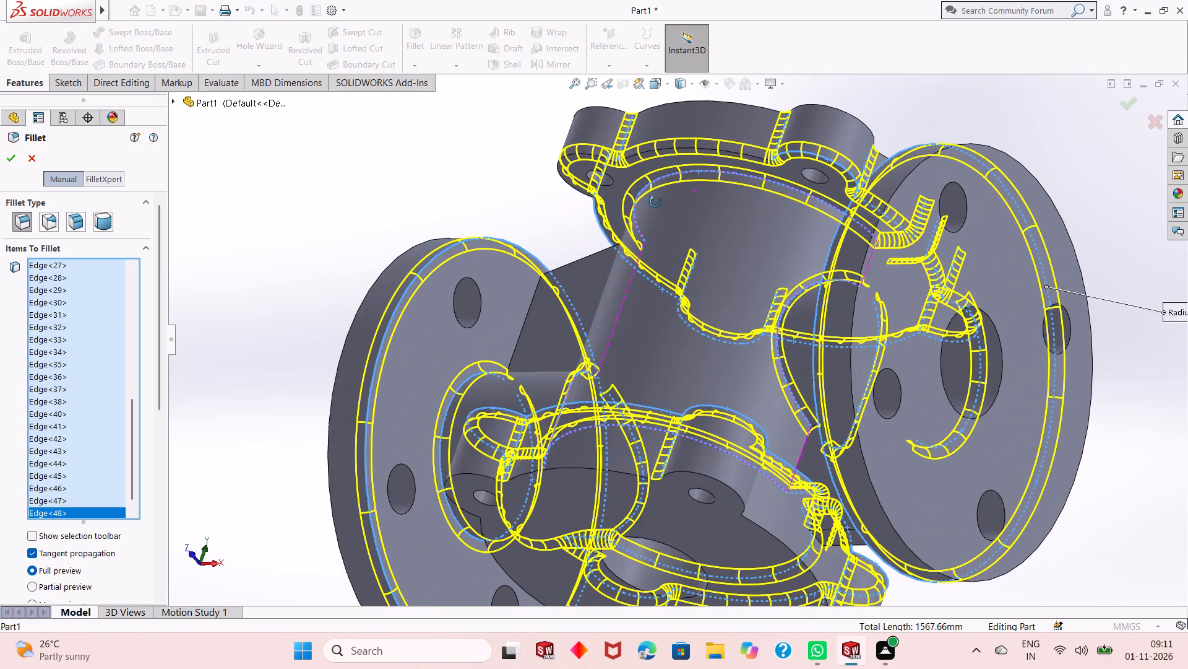
middle_click_drag(655, 202, 655, 201)
middle_click_drag(804, 197, 634, 226)
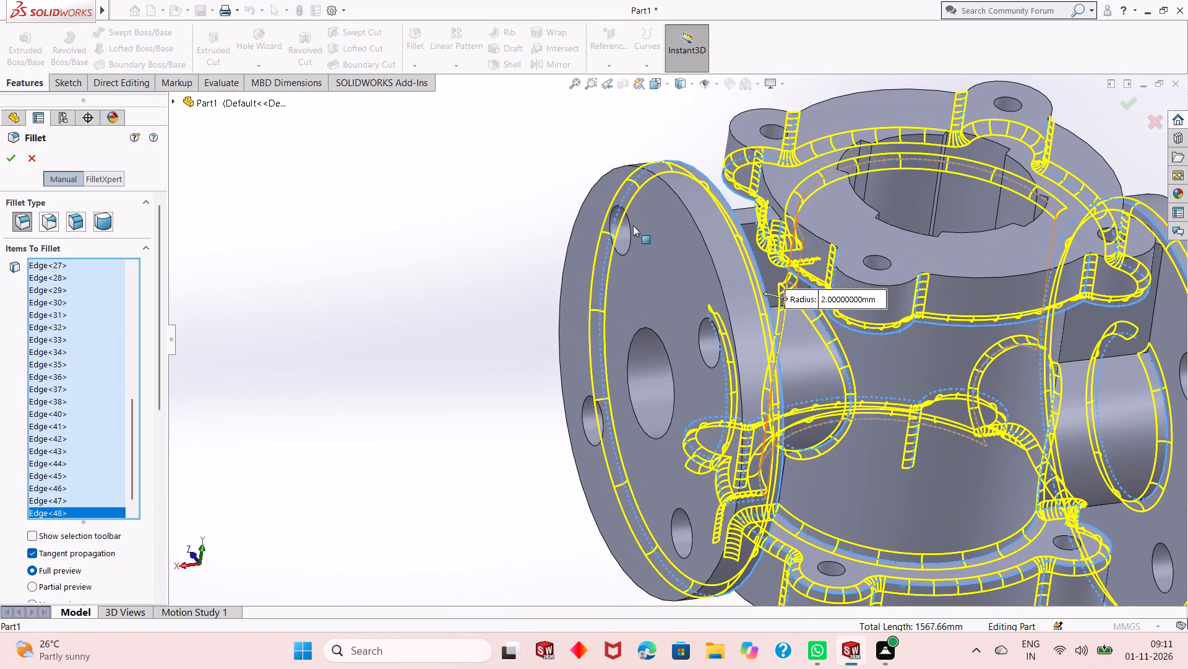
scroll(898, 378, "up", 2)
scroll(1031, 260, "down", 1)
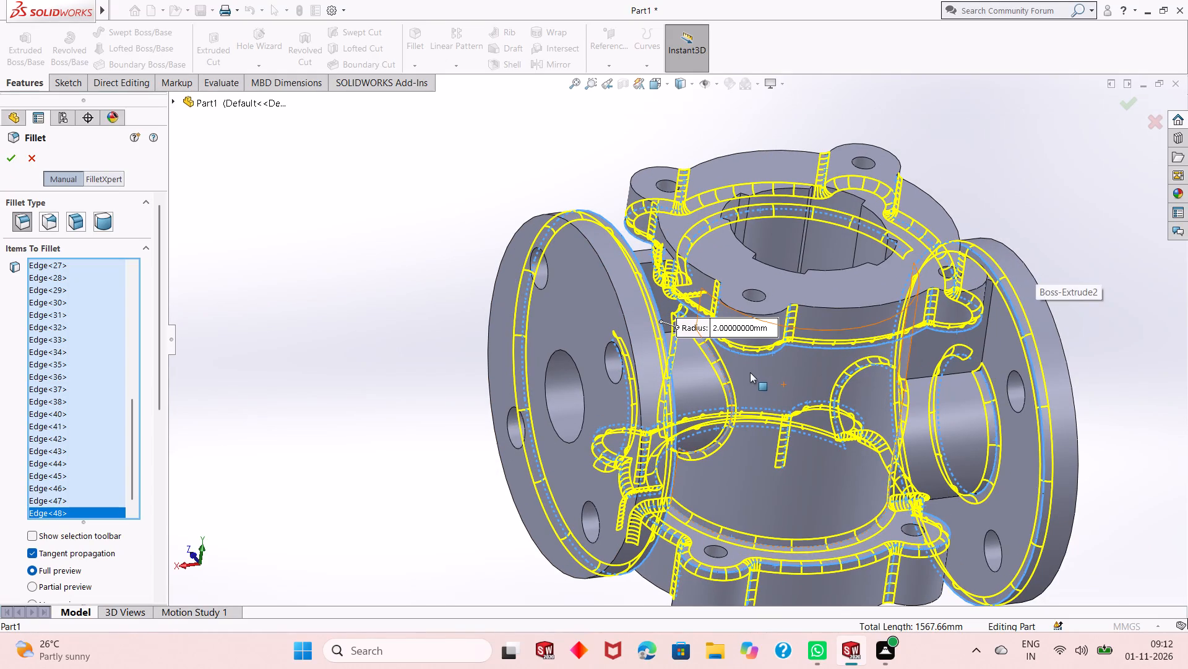
middle_click_drag(811, 374, 816, 181)
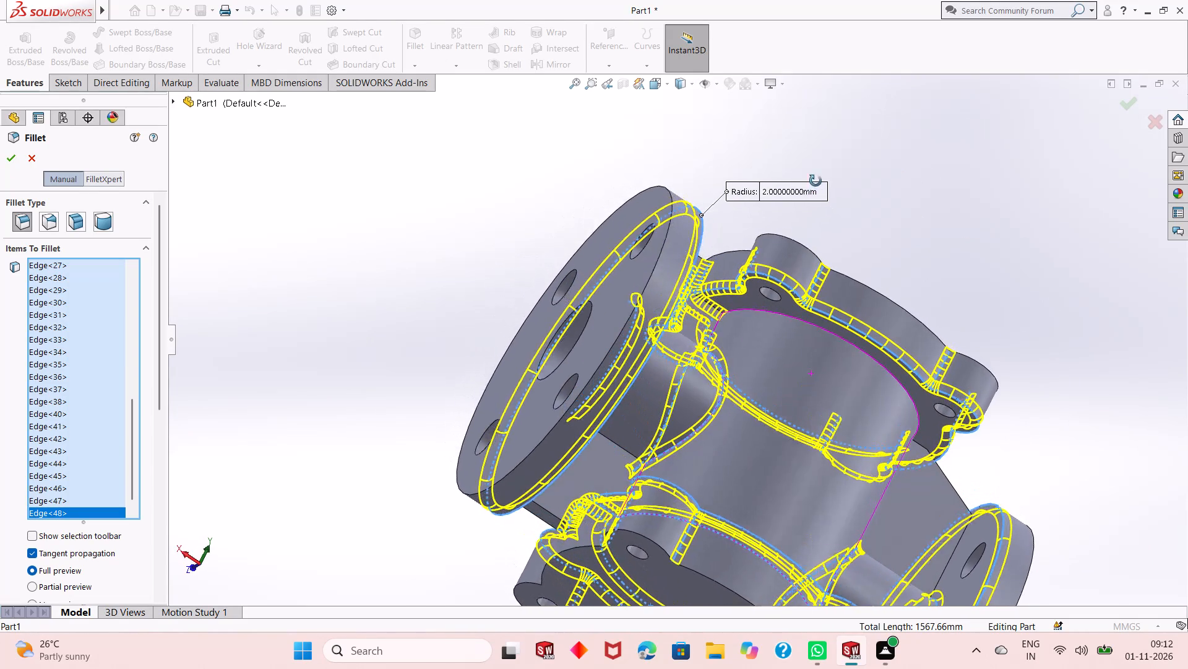
middle_click_drag(816, 181, 814, 173)
scroll(830, 341, "down", 2)
left_click(827, 336)
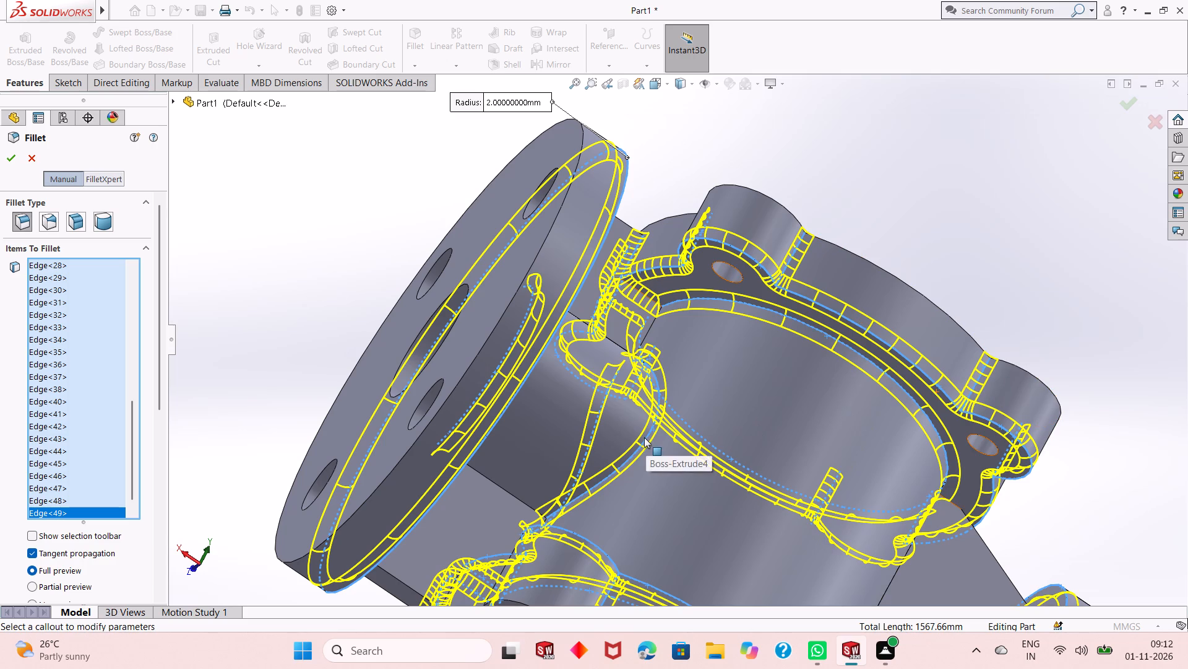
scroll(641, 438, "up", 3)
middle_click_drag(707, 389, 731, 401)
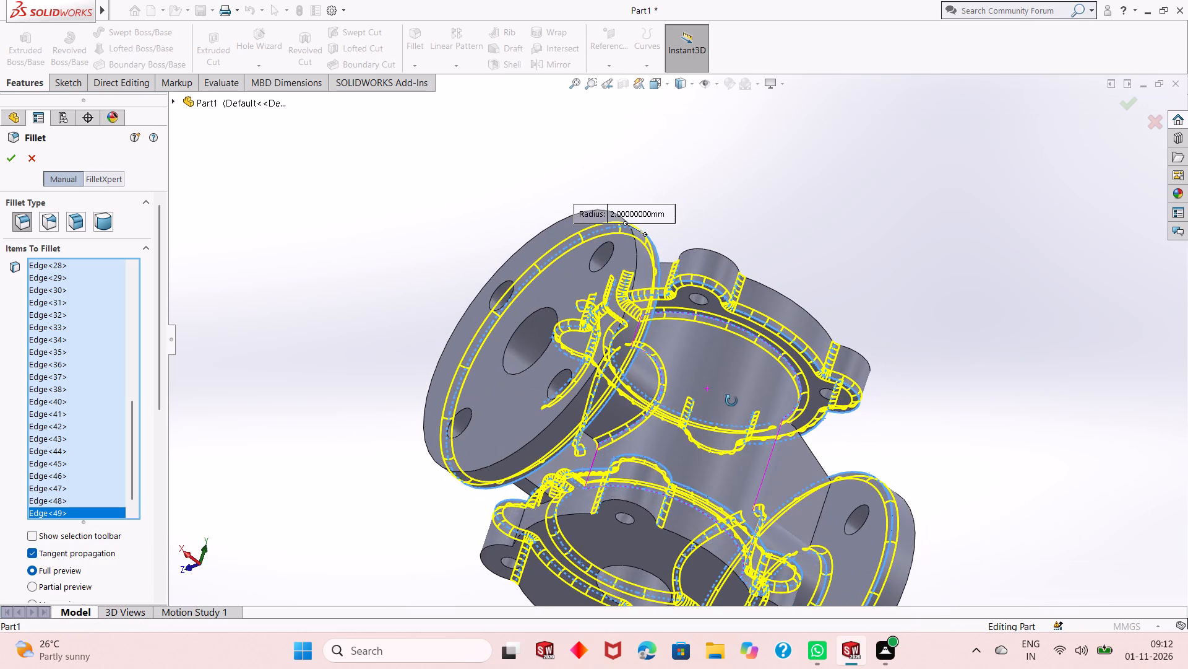
middle_click_drag(731, 401, 700, 498)
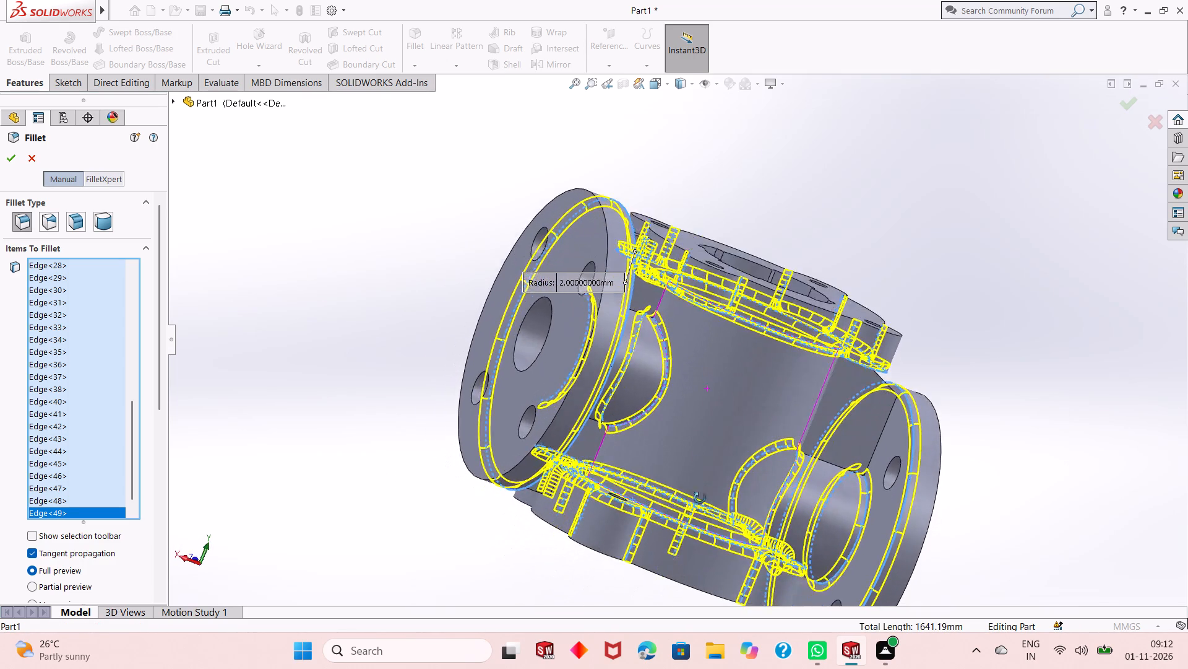
middle_click_drag(700, 498, 667, 527)
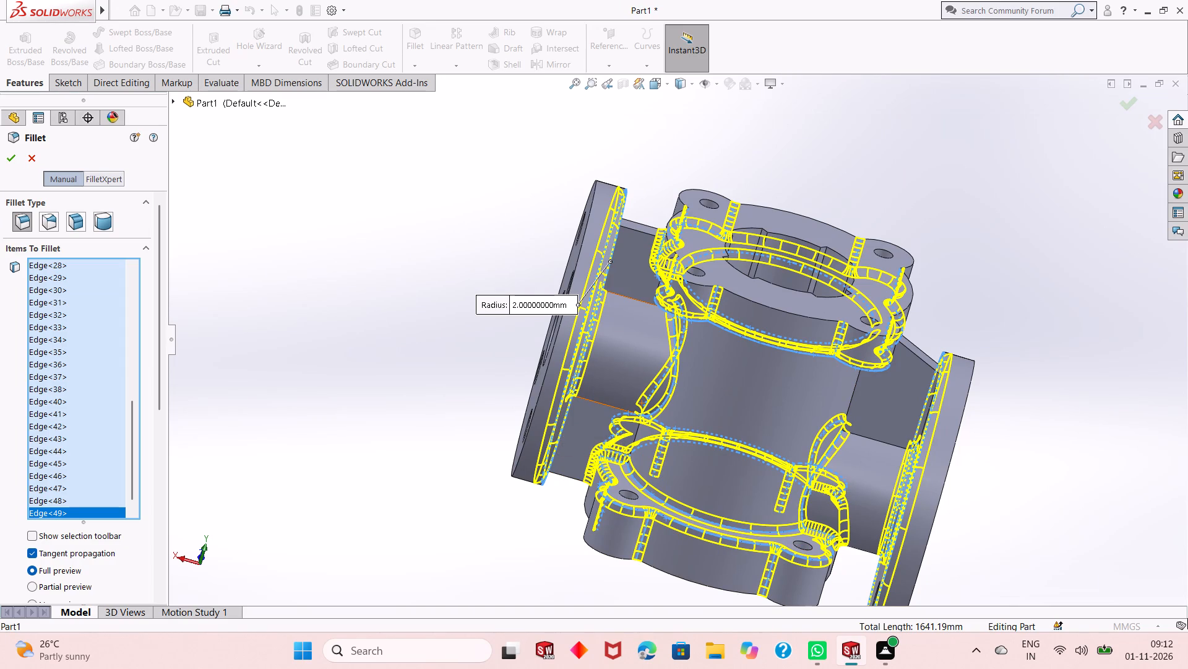
left_click(11, 160)
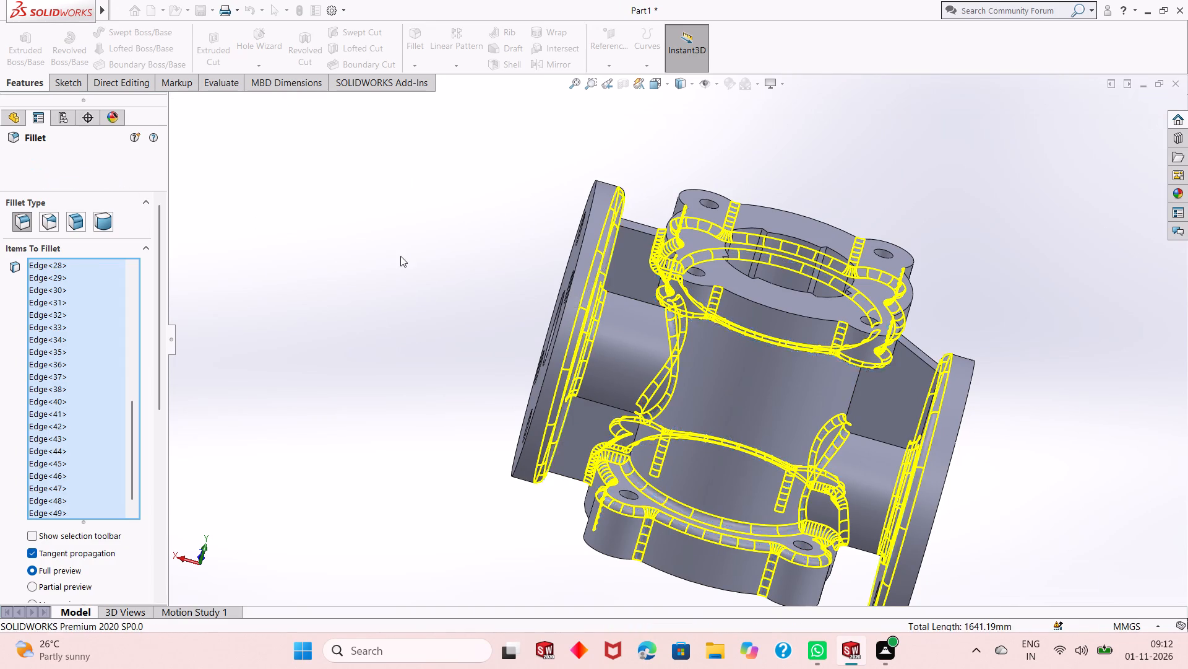
left_click(420, 270)
Start a new 2 mm fillet on the two vertical edges where the bottom flange's bolt lobes meet its -X-side arc.
scroll(838, 441, "up", 3)
scroll(916, 396, "down", 1)
middle_click_drag(720, 409, 707, 297)
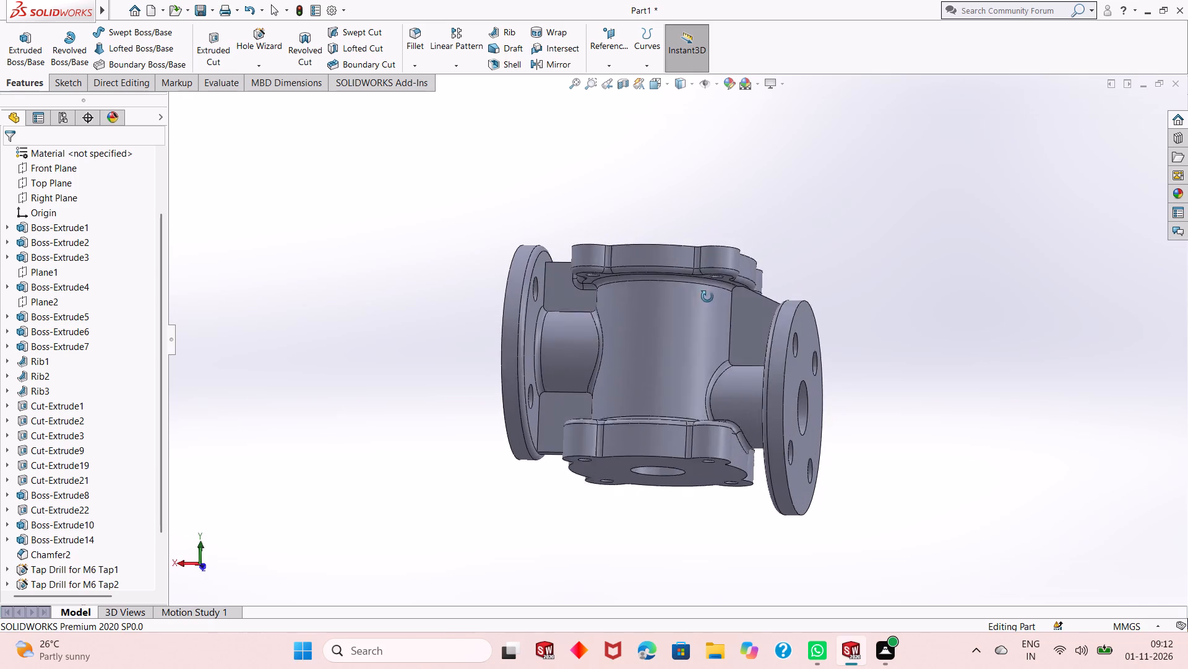
middle_click_drag(707, 297, 695, 390)
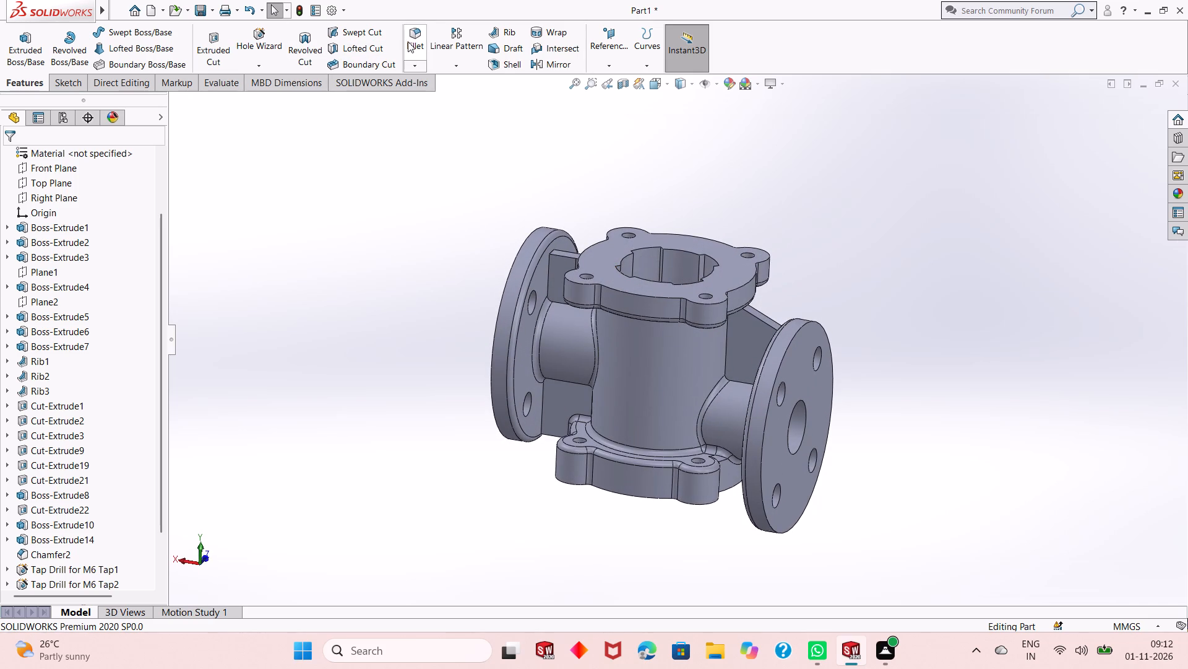
left_click(420, 41)
middle_click_drag(615, 502, 668, 474)
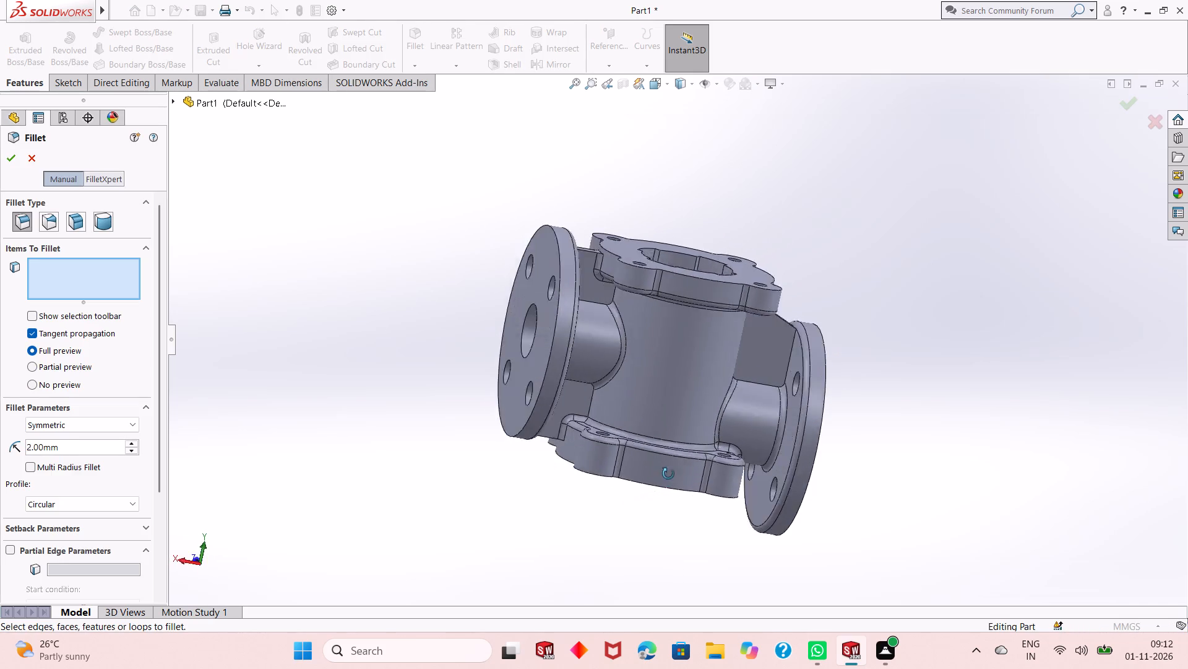
middle_click_drag(668, 474, 735, 461)
middle_click_drag(735, 461, 609, 484)
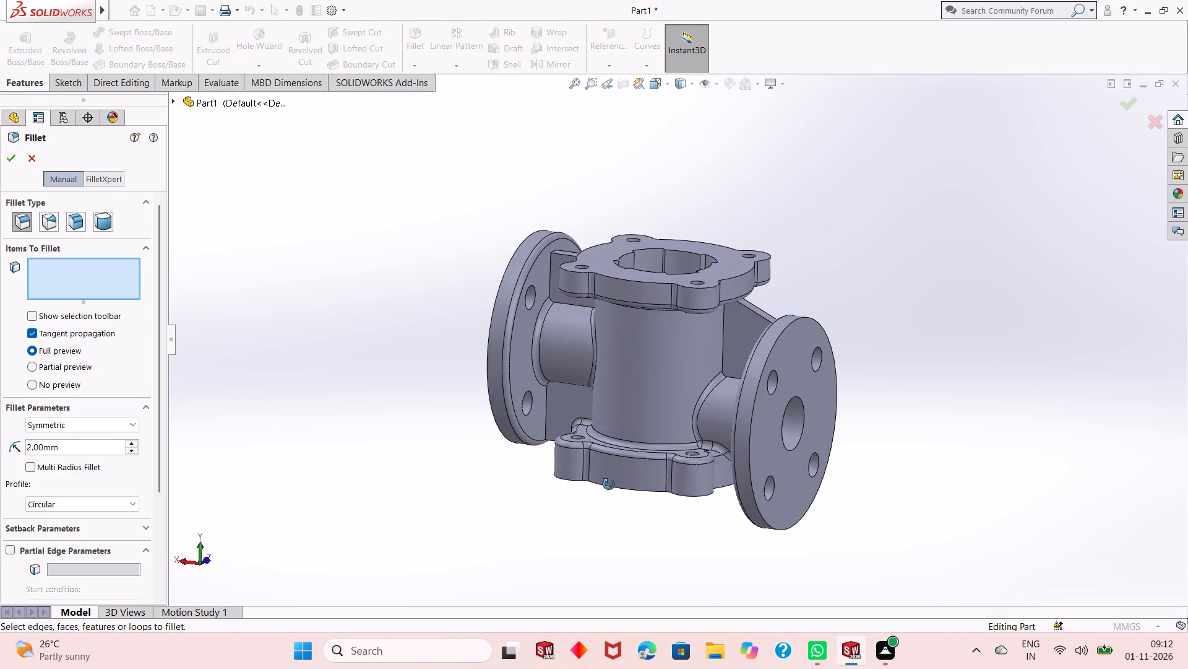
middle_click_drag(609, 484, 569, 344)
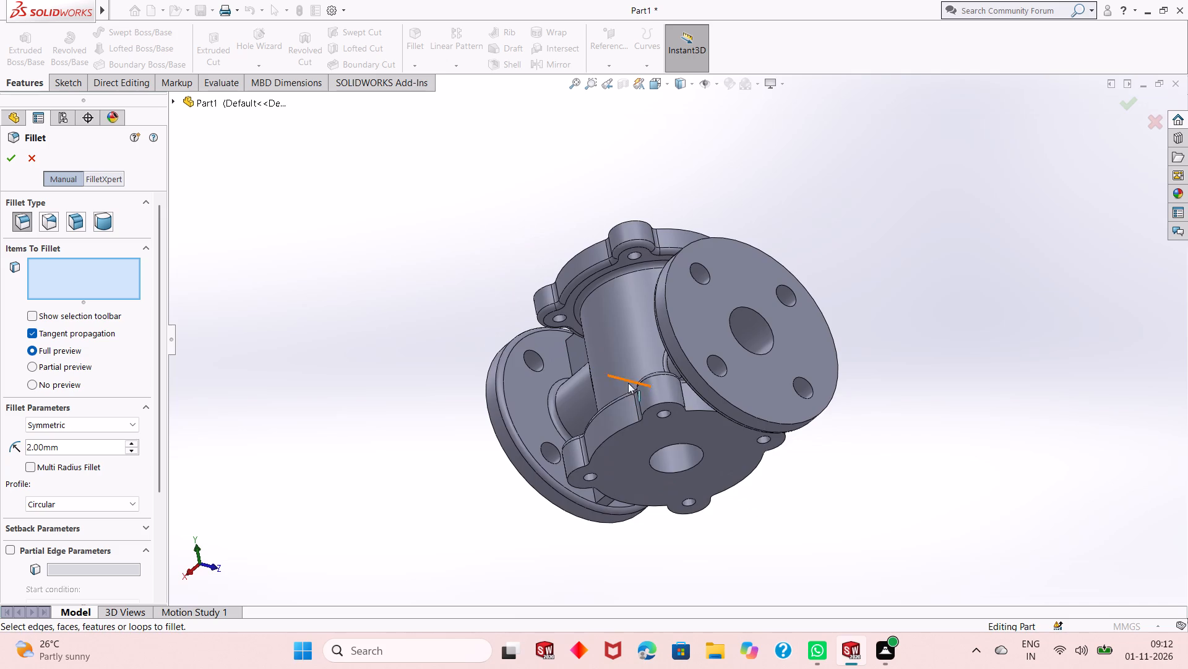
scroll(689, 395, "down", 13)
middle_click_drag(686, 395, 659, 393)
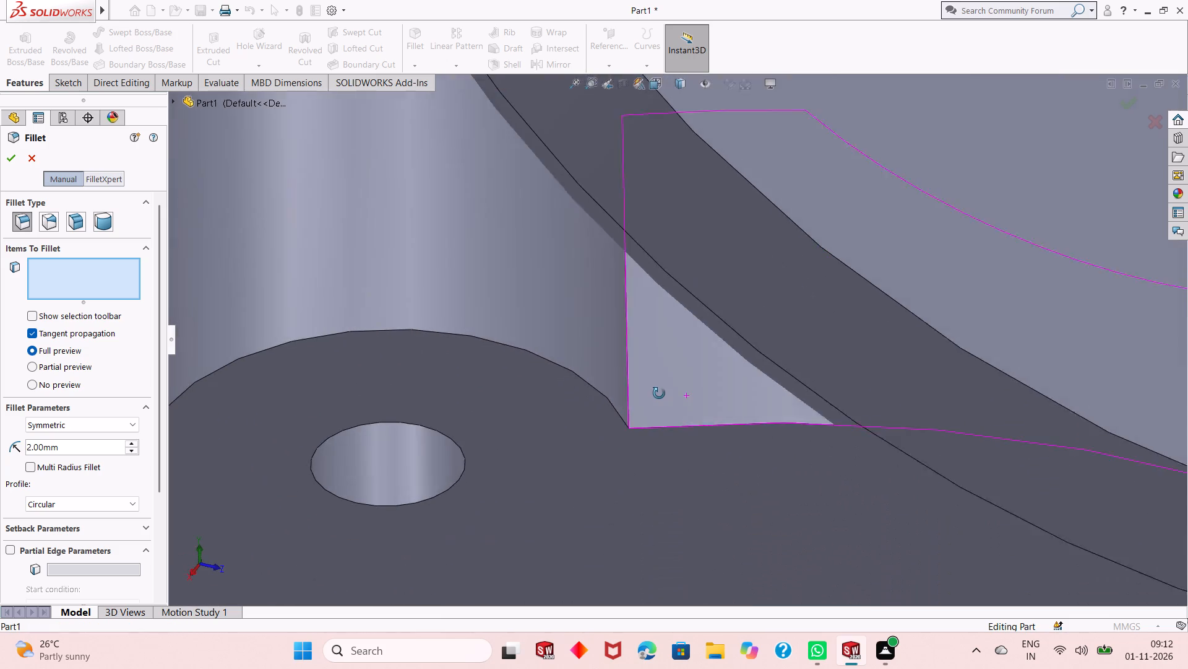
middle_click_drag(659, 393, 640, 292)
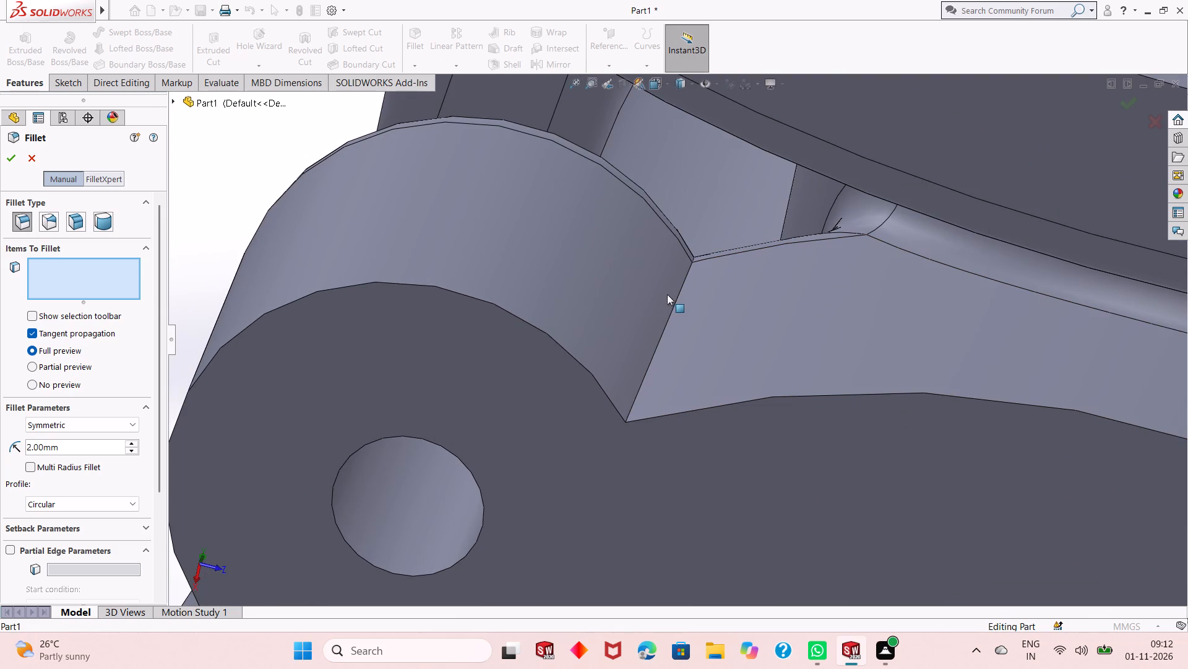
left_click(668, 324)
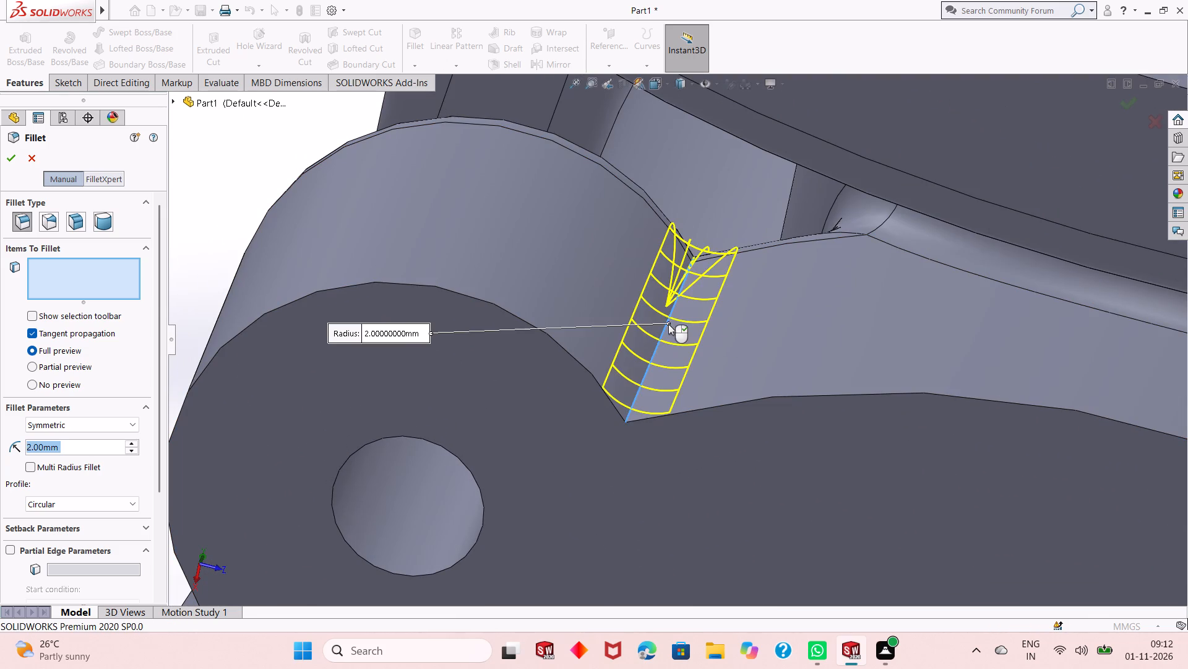
scroll(665, 332, "up", 7)
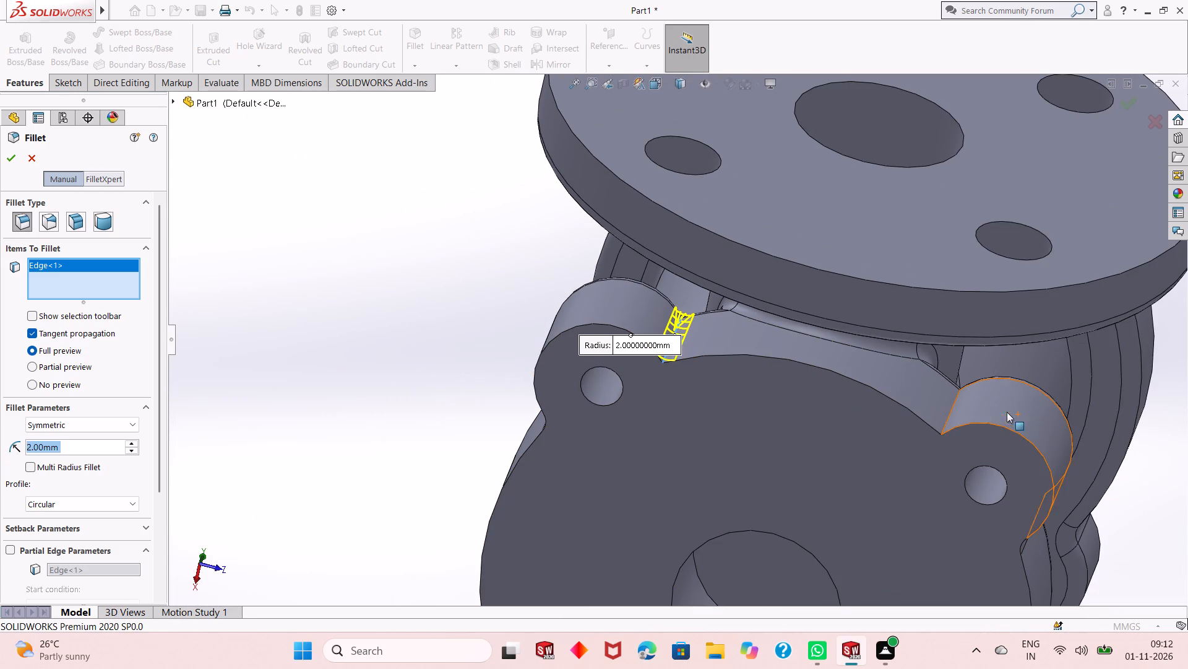
left_click(946, 419)
Add the vertical edge where the bottom flange's front +X bolt lobe meets the +X-side arc, and apply the 2 mm fillet.
middle_click_drag(969, 427, 932, 441)
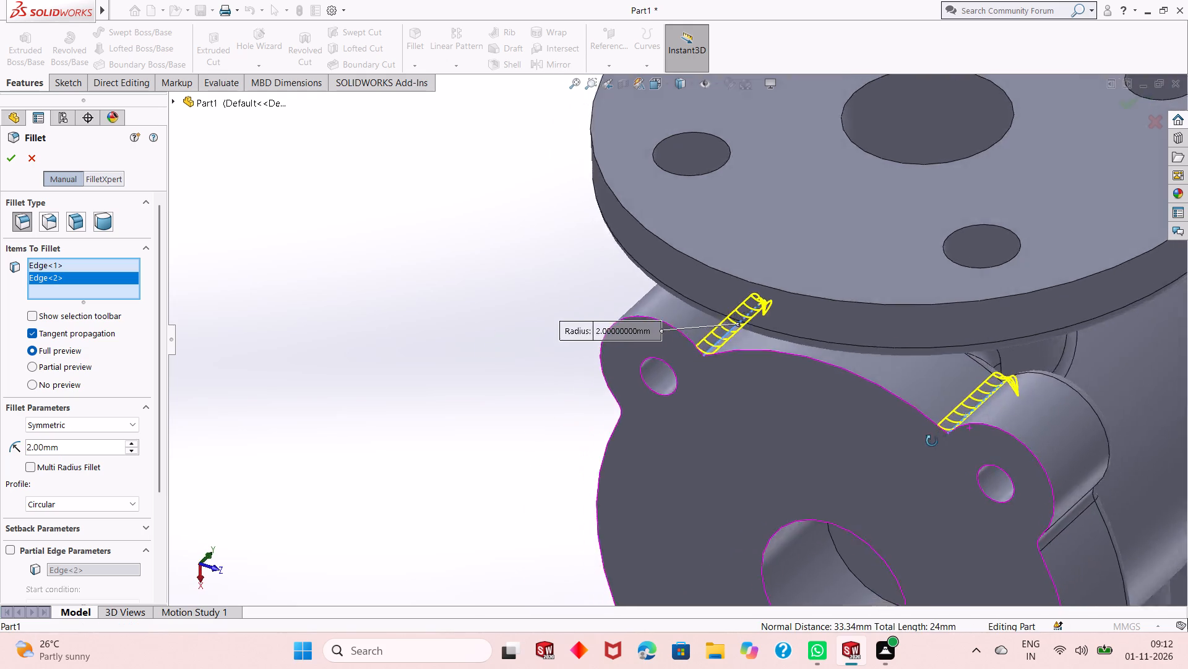
middle_click_drag(932, 441, 856, 444)
scroll(840, 434, "up", 5)
scroll(934, 421, "down", 3)
middle_click_drag(926, 508, 899, 412)
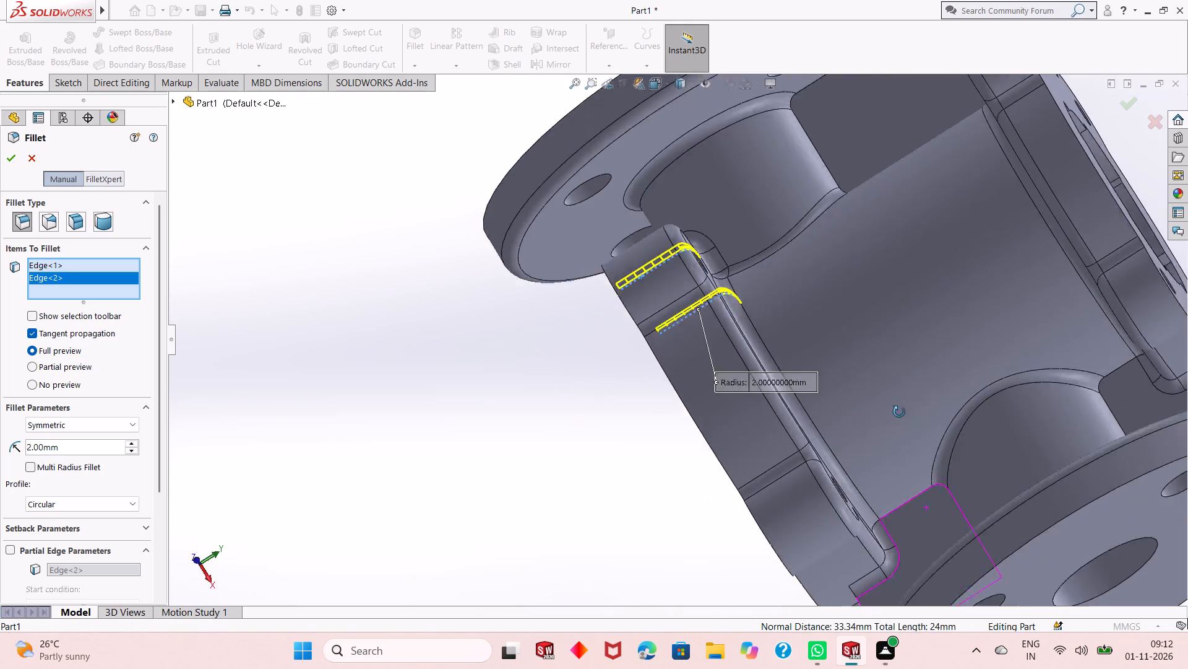
middle_click_drag(899, 412, 884, 320)
scroll(852, 458, "up", 3)
middle_click_drag(805, 508, 788, 380)
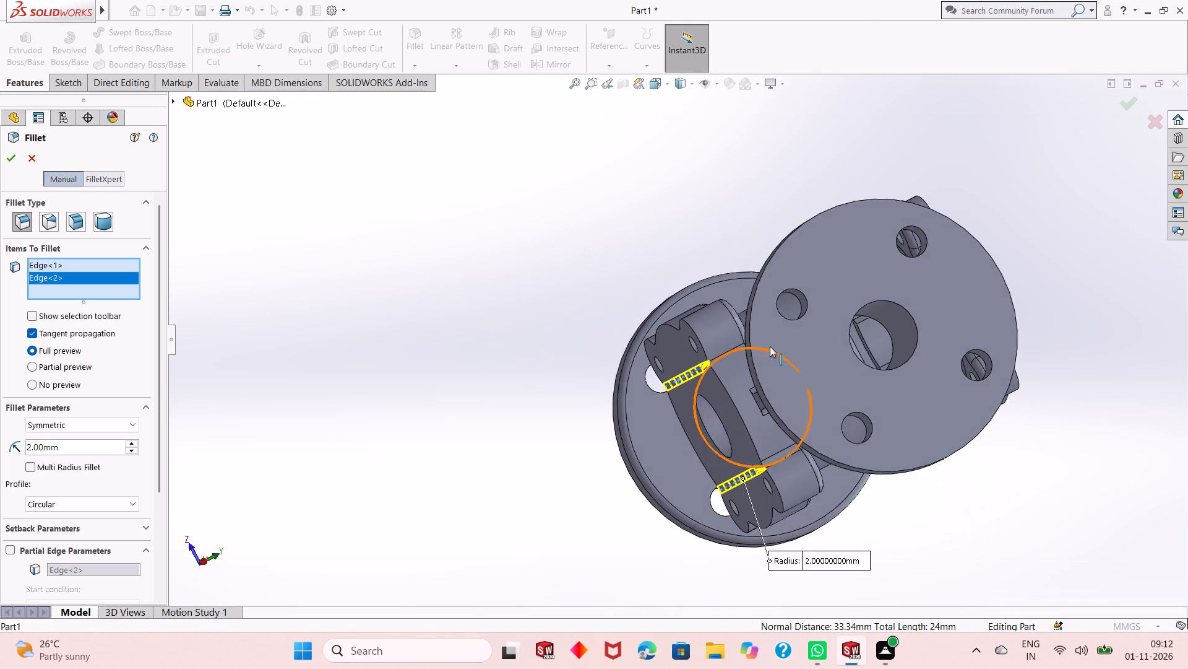
scroll(716, 329, "down", 5)
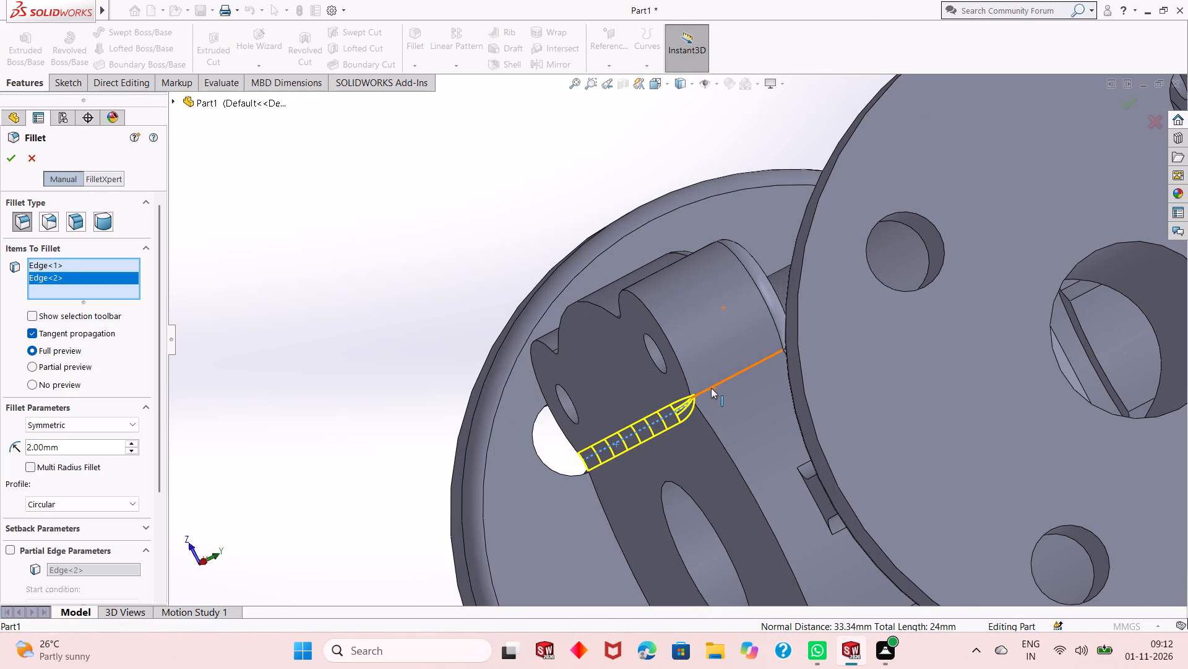
left_click(711, 388)
middle_click_drag(712, 356, 738, 411)
scroll(722, 393, "up", 6)
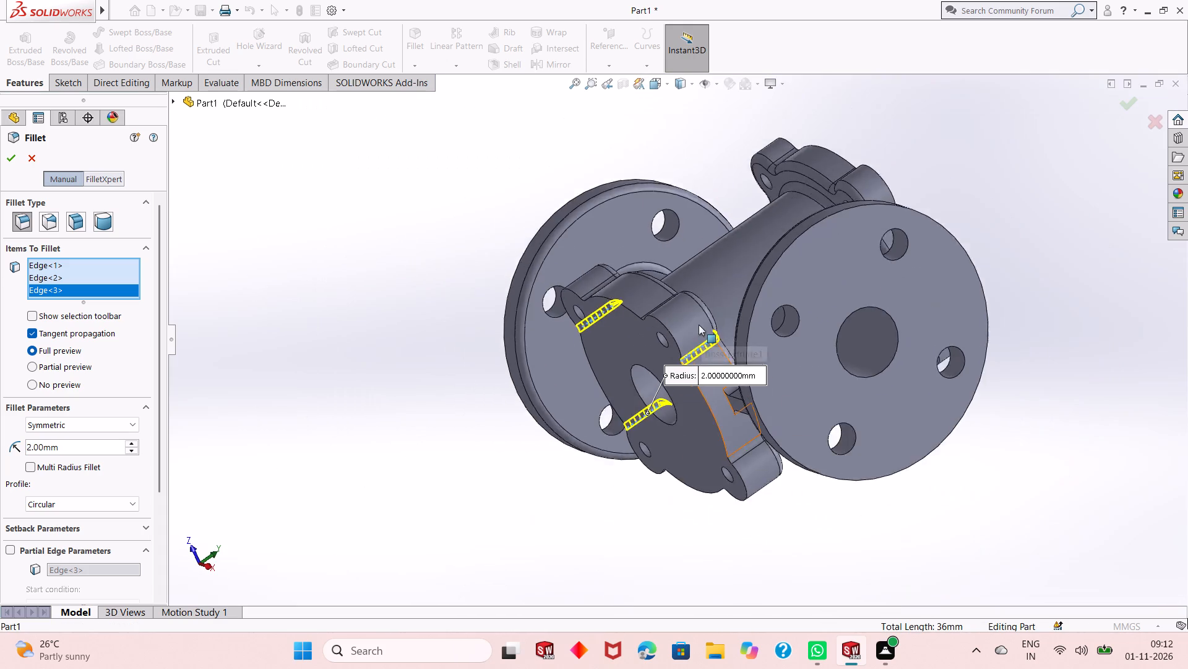
scroll(699, 325, "up", 1)
middle_click_drag(695, 304, 727, 411)
middle_click_drag(705, 297, 718, 393)
left_click(0, 156)
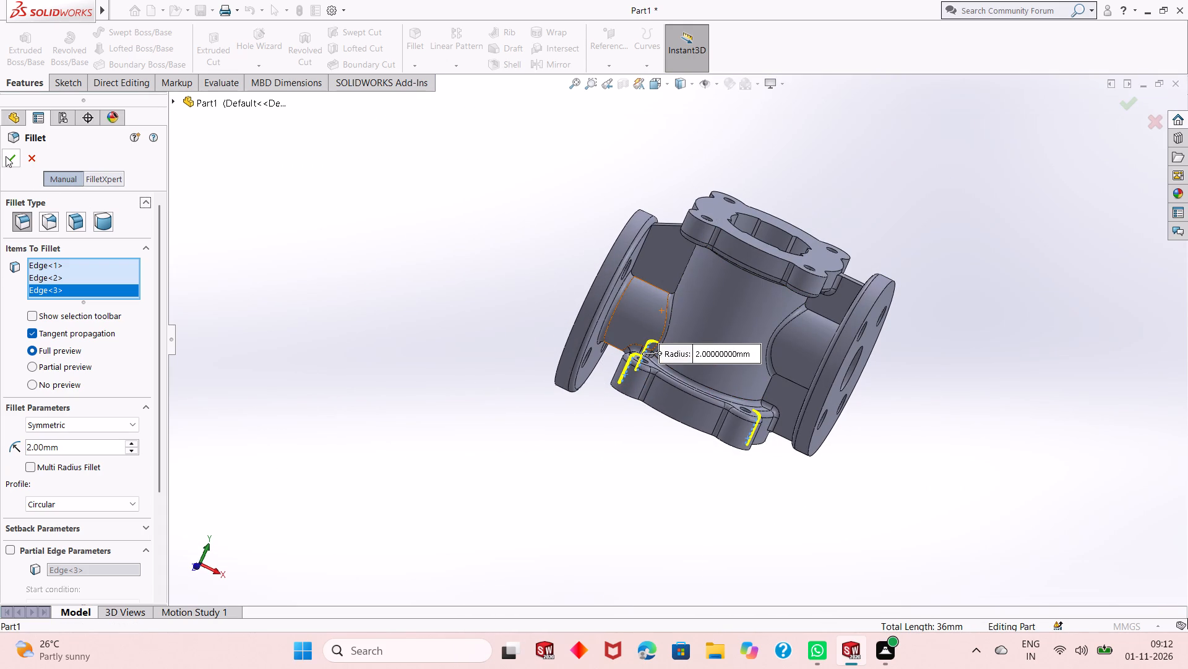
left_click(6, 156)
Examine the finished fillets on the valve body from the front and rear.
scroll(600, 348, "up", 3)
scroll(680, 279, "down", 3)
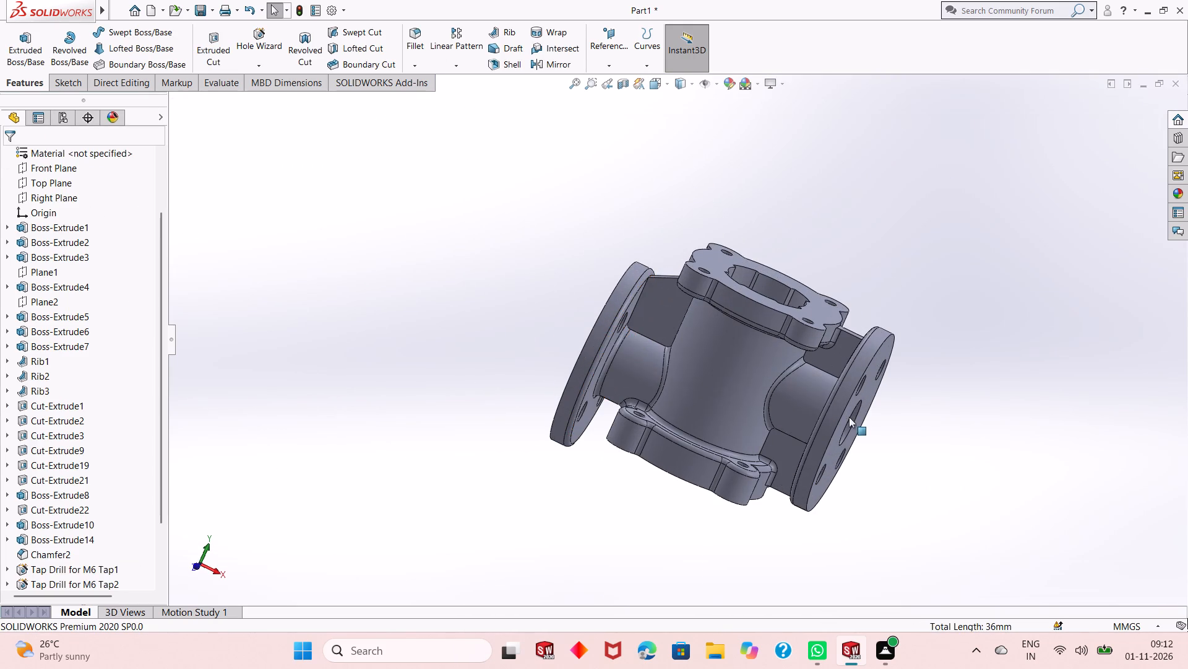
middle_click_drag(887, 453, 882, 356)
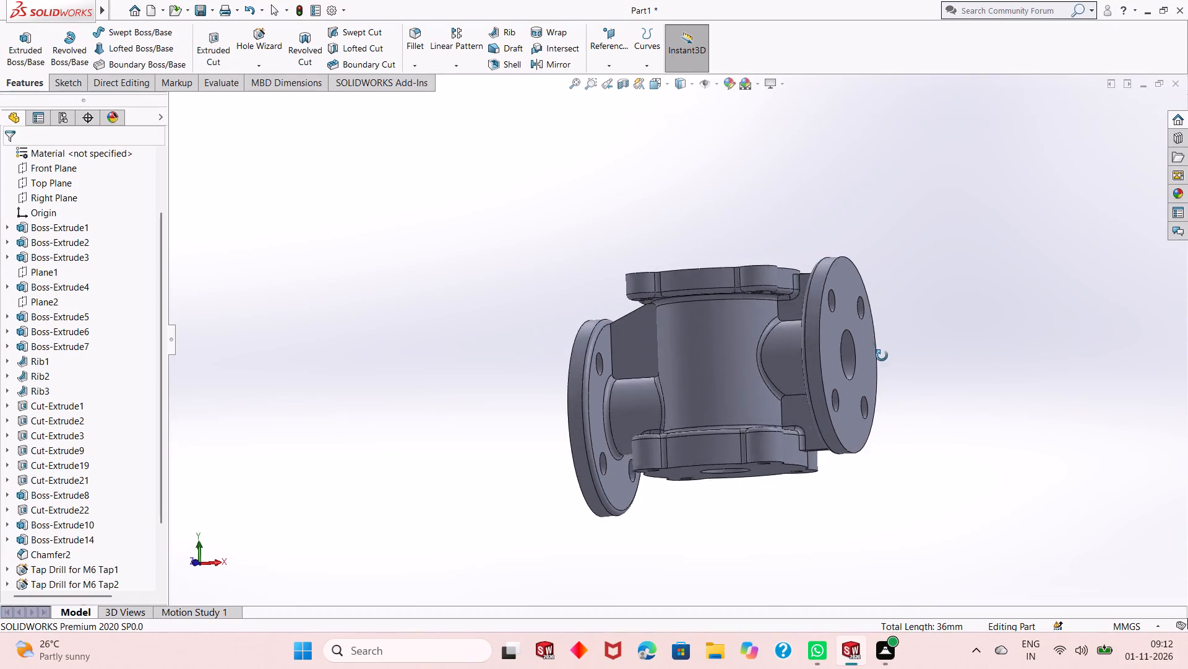
middle_click_drag(882, 356, 890, 369)
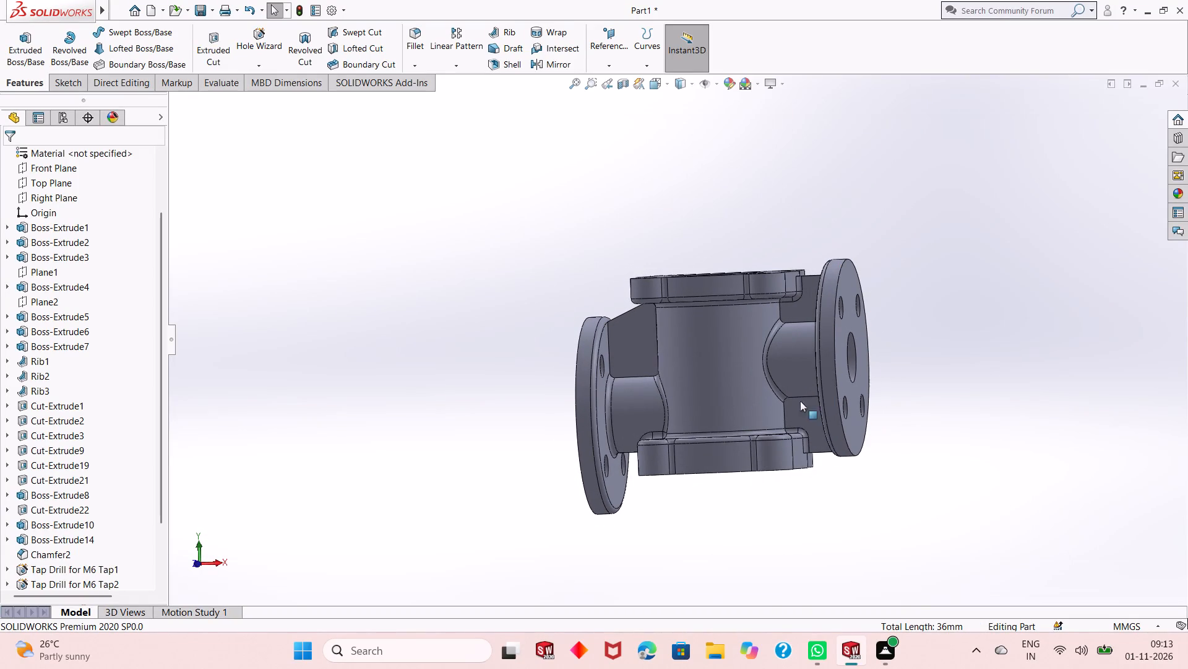
middle_click_drag(790, 413, 796, 415)
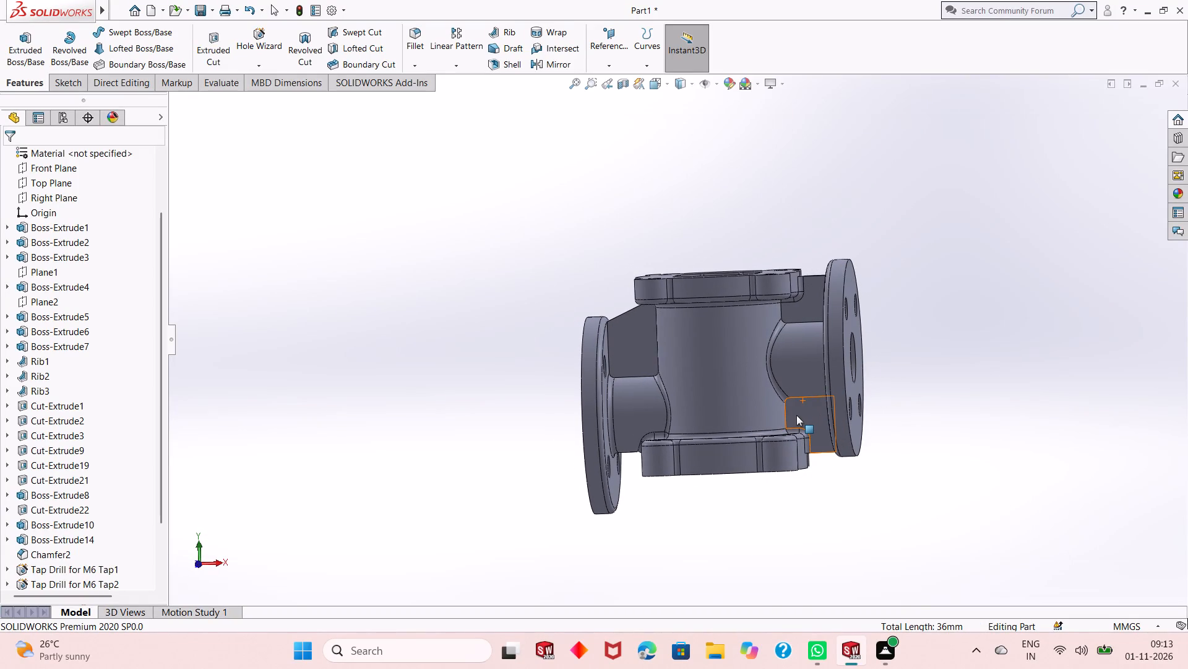
middle_click_drag(790, 414, 520, 463)
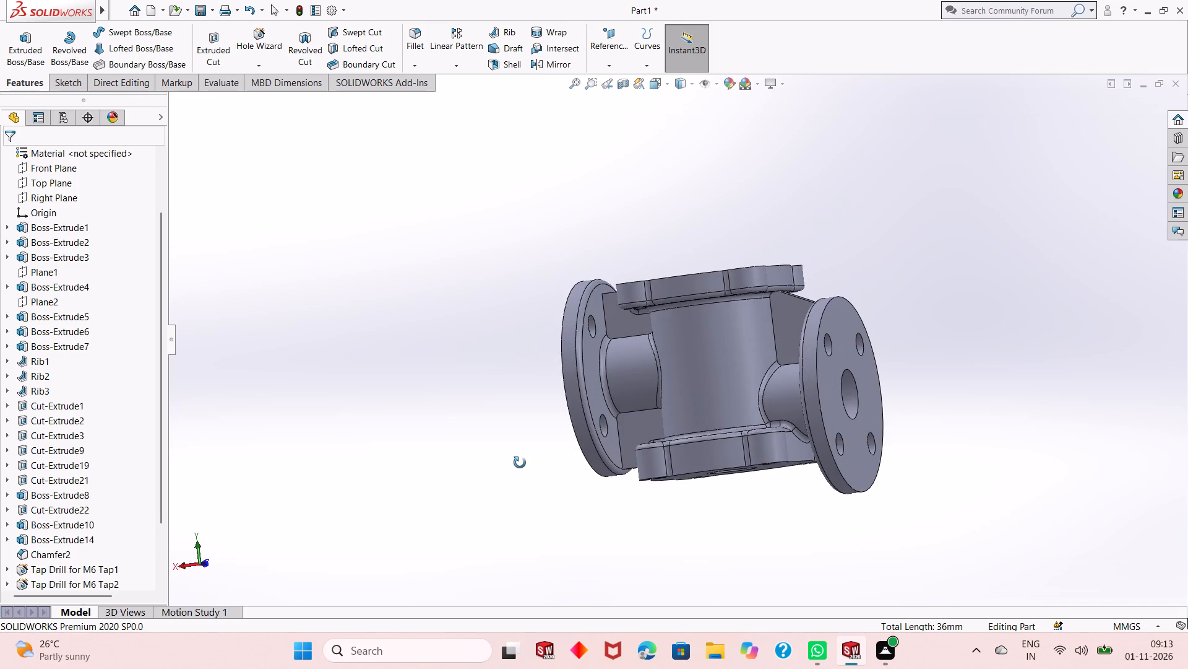
middle_click_drag(520, 463, 518, 466)
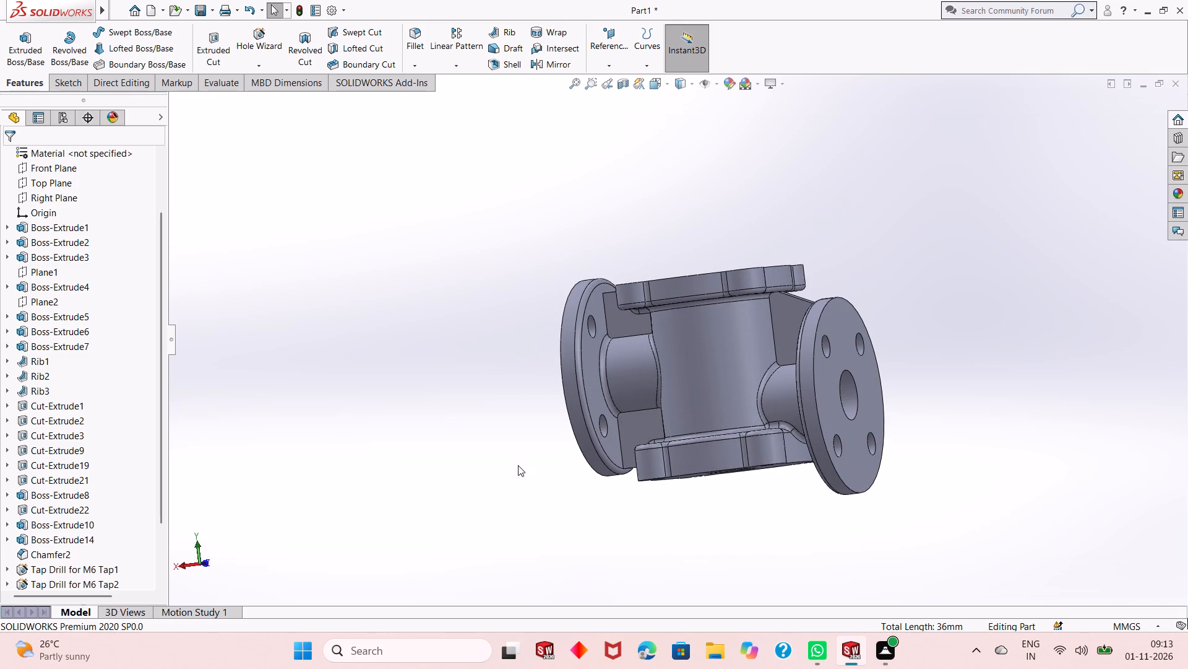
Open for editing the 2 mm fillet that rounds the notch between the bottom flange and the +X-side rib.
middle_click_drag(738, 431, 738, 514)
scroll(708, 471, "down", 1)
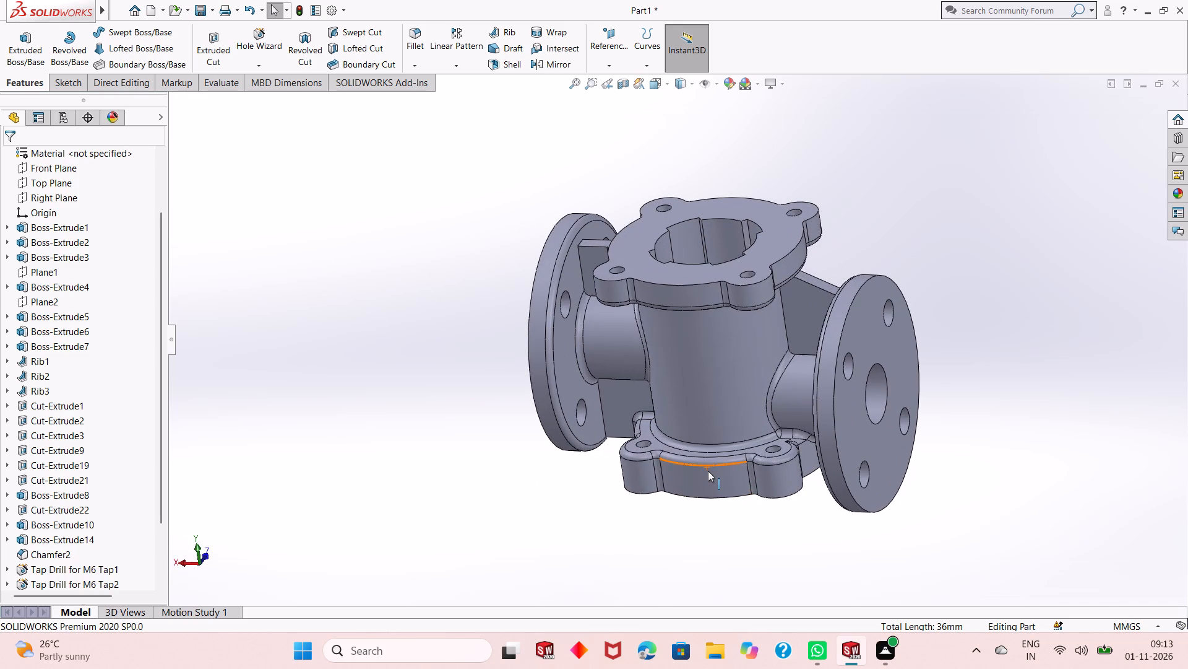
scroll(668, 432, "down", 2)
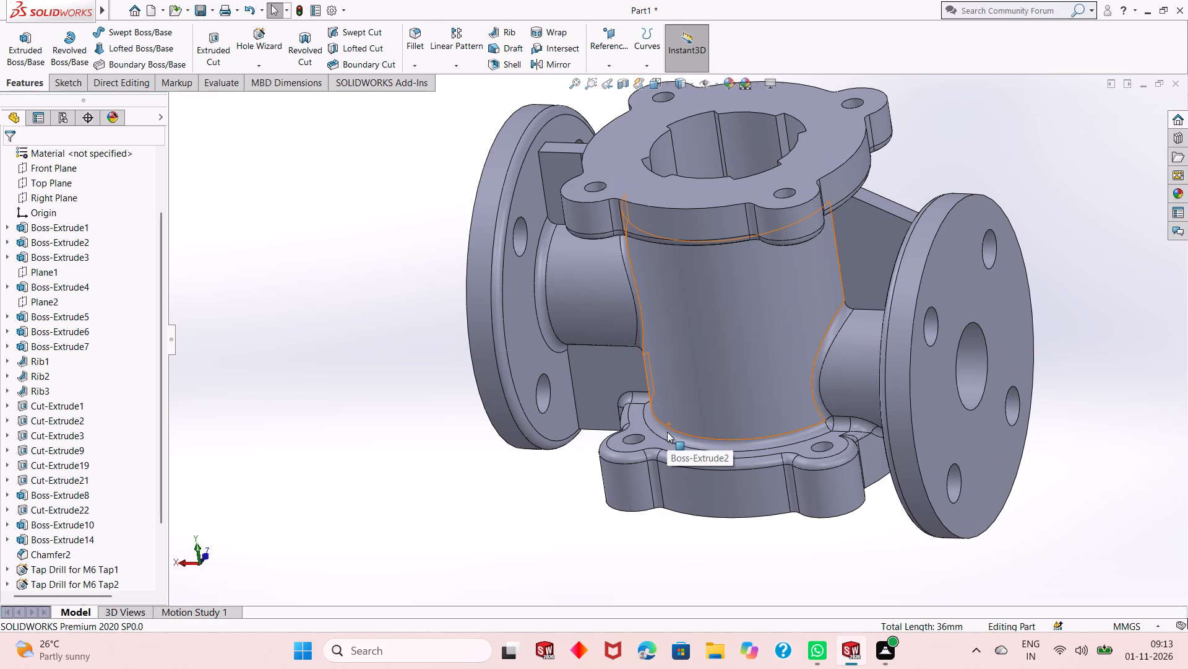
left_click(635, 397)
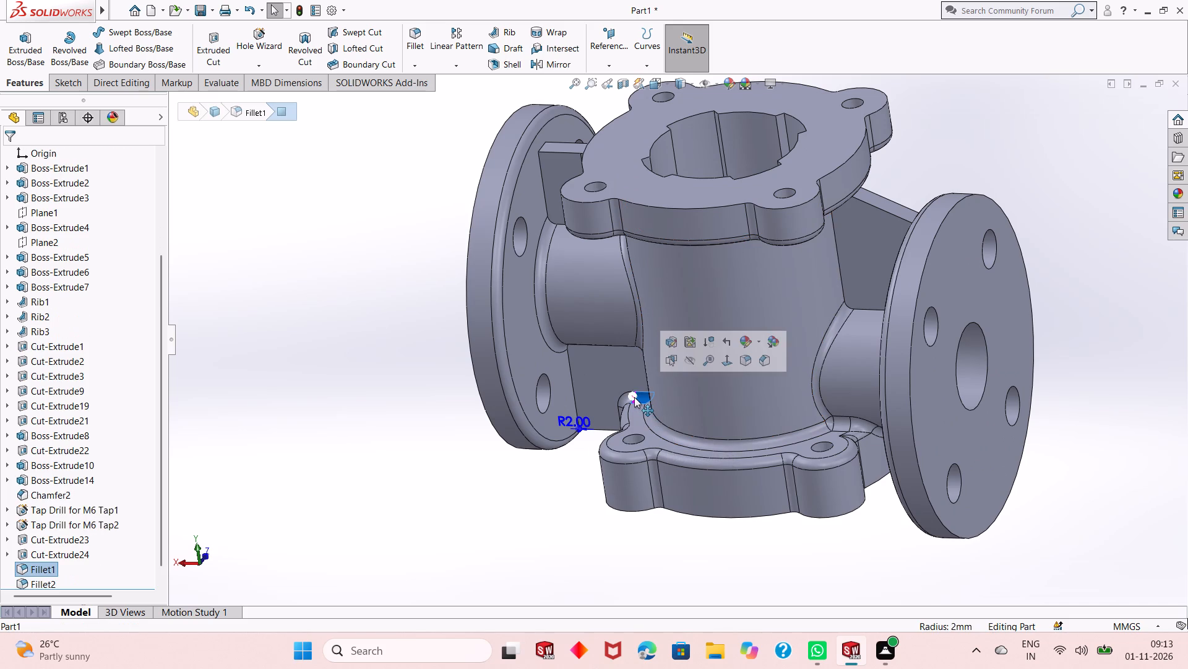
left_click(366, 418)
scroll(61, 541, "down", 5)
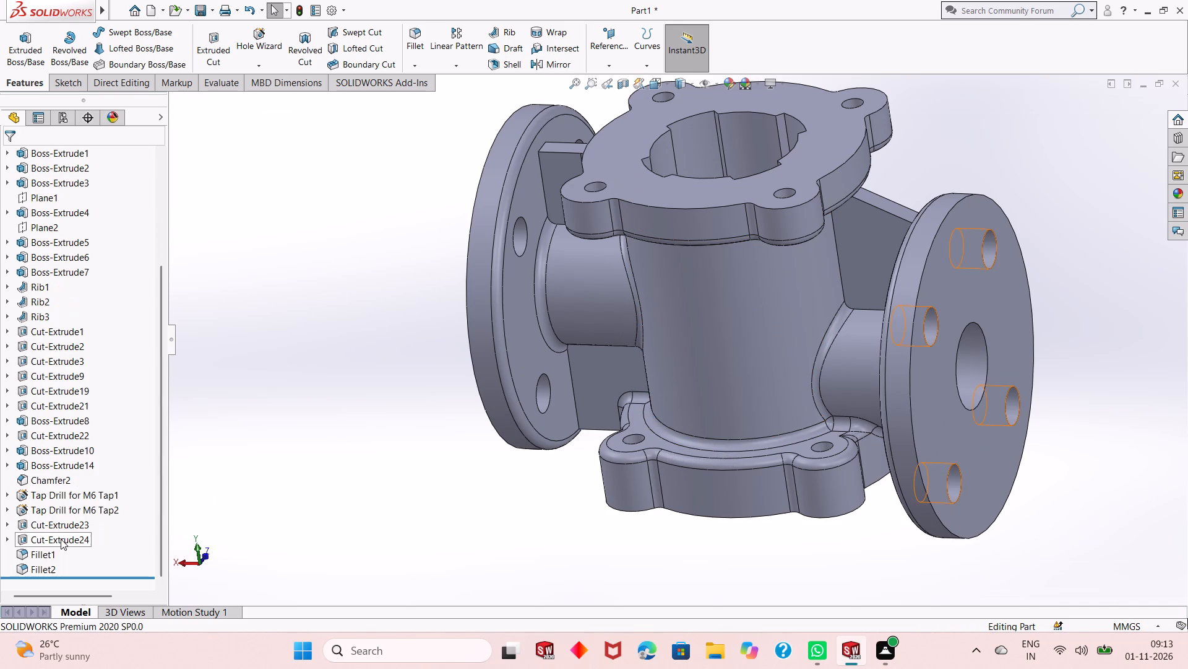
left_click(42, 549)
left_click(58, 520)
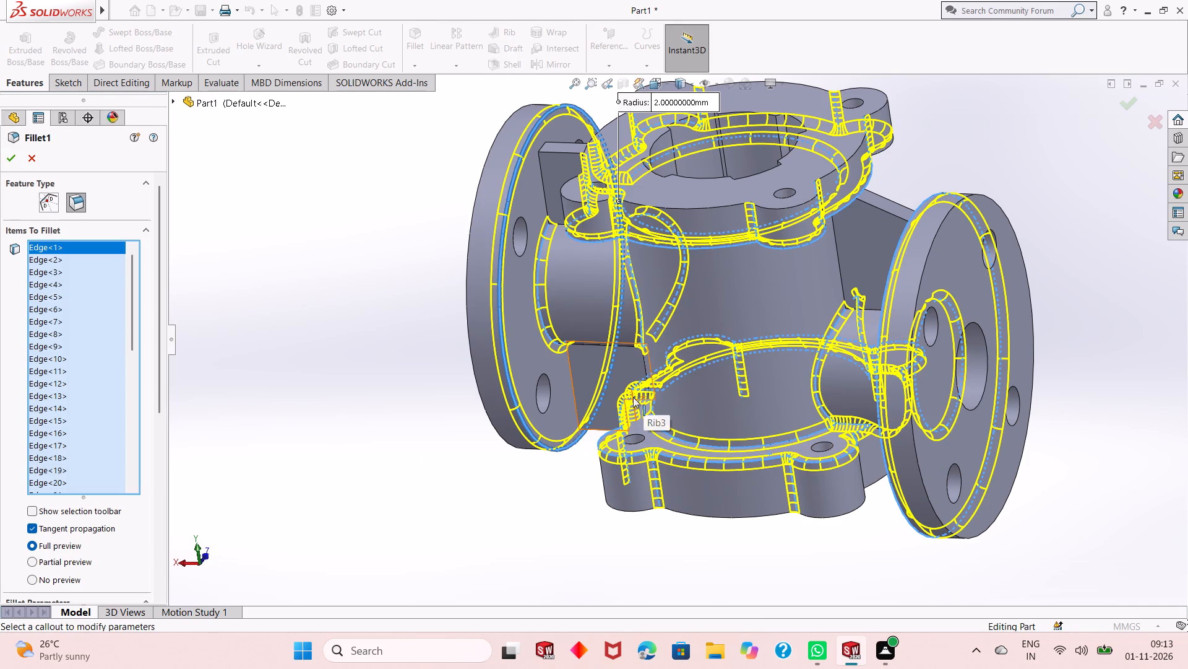
Examine the fillet's selected edges one by one to identify those around the bottom flange's bolt lobe beside the +X-side rib.
left_click(58, 383)
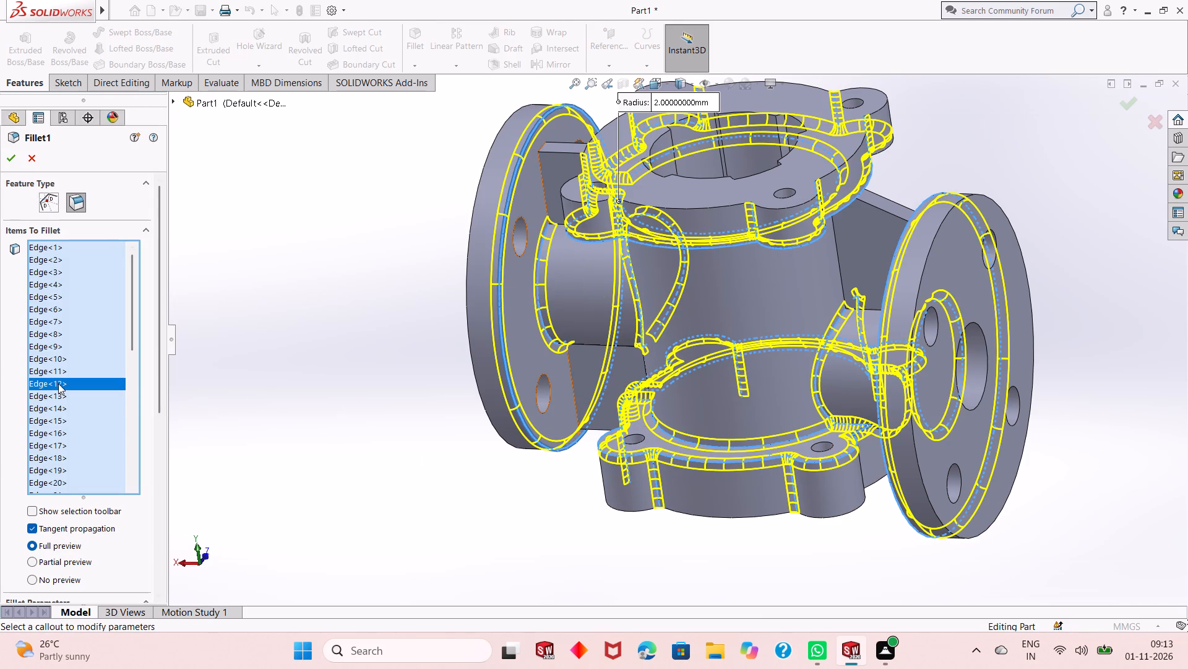
left_click(56, 374)
left_click(51, 356)
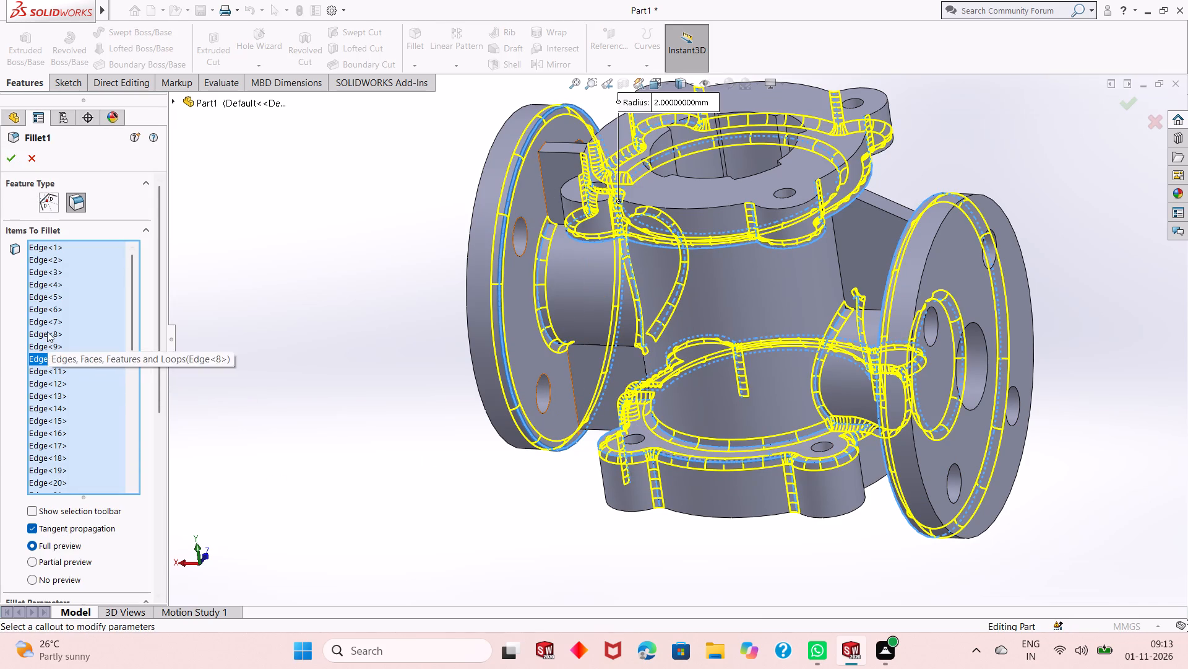
left_click(47, 331)
left_click(46, 320)
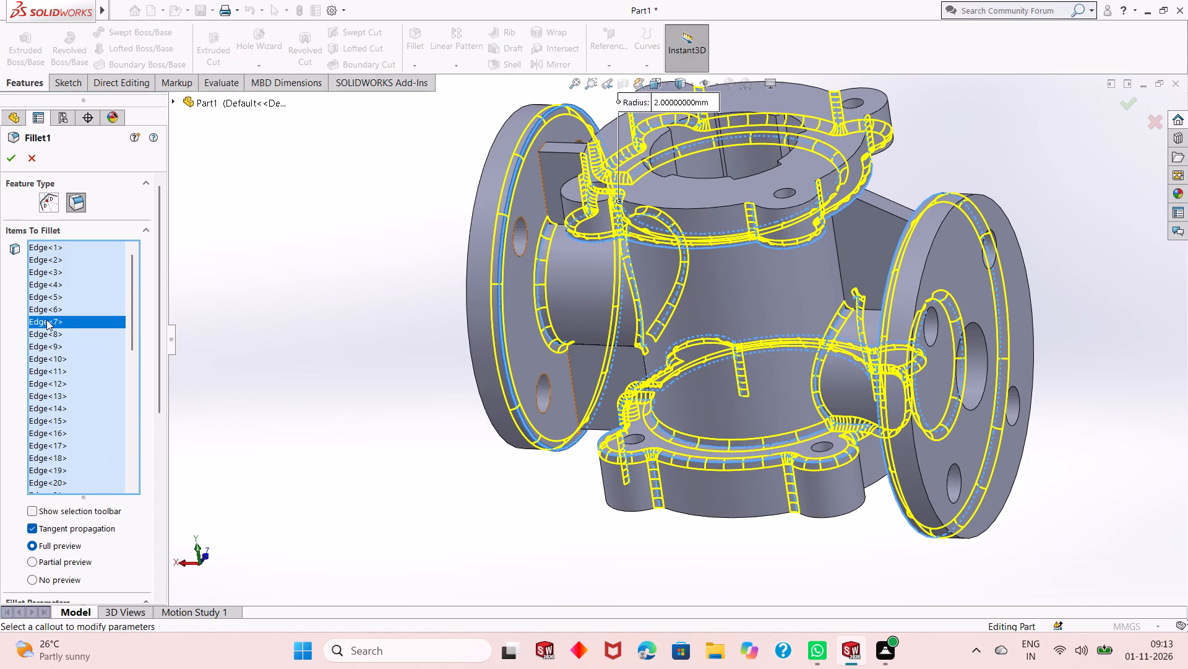
scroll(684, 422, "down", 4)
scroll(569, 380, "down", 3)
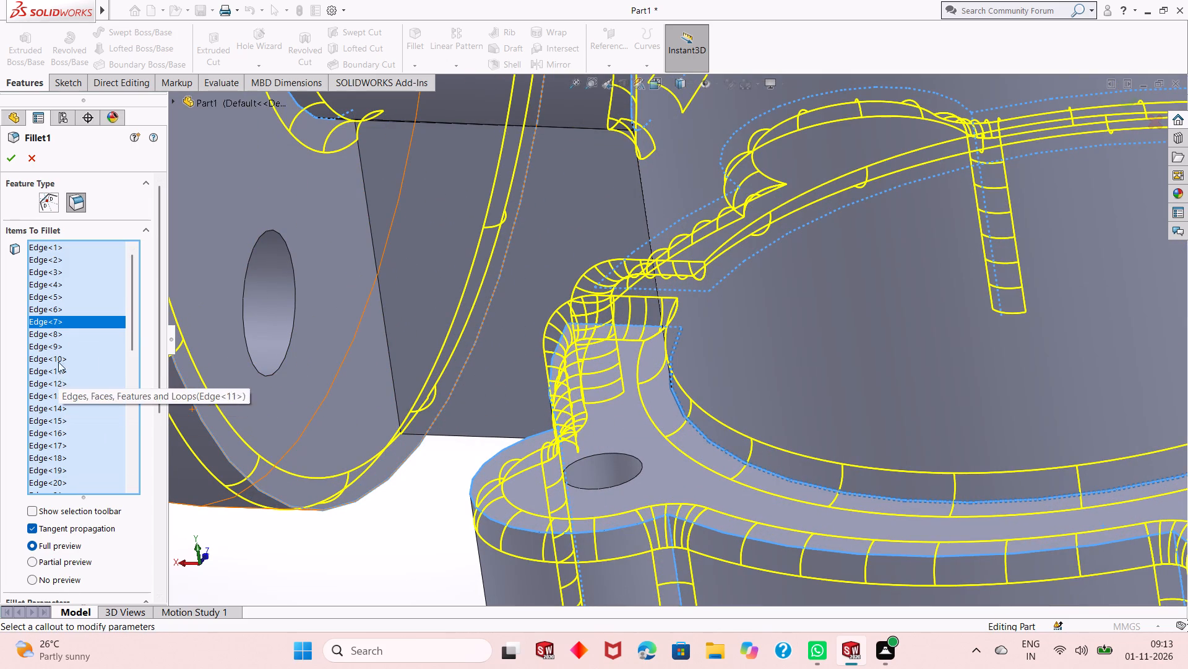
left_click(58, 334)
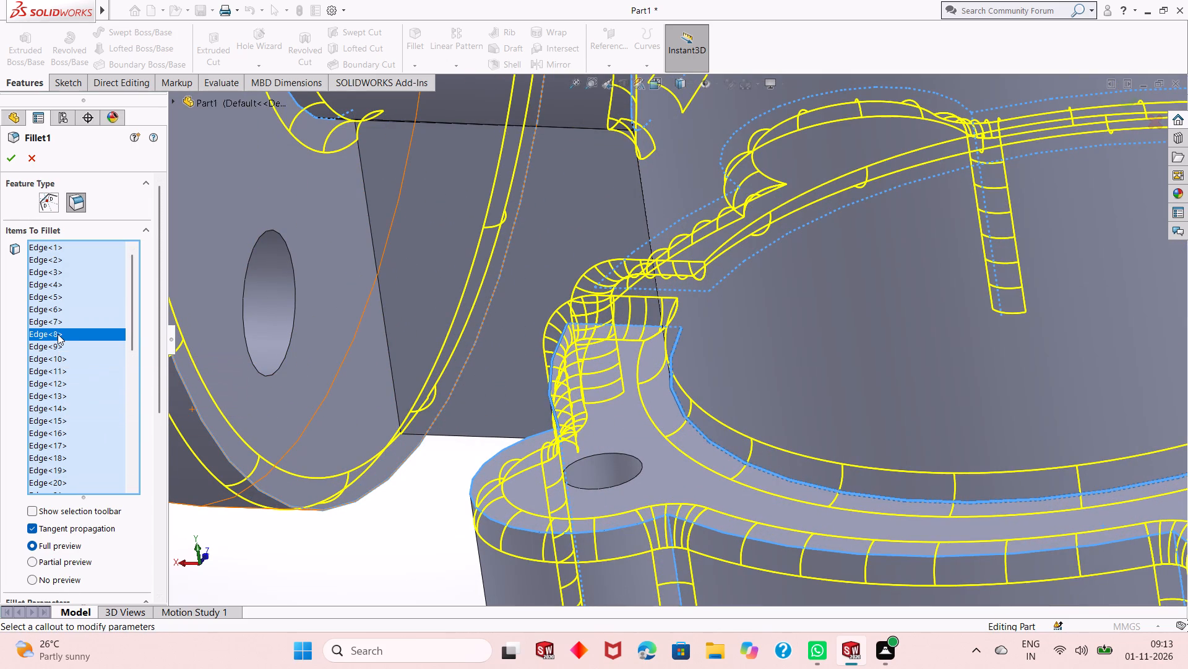
left_click(57, 343)
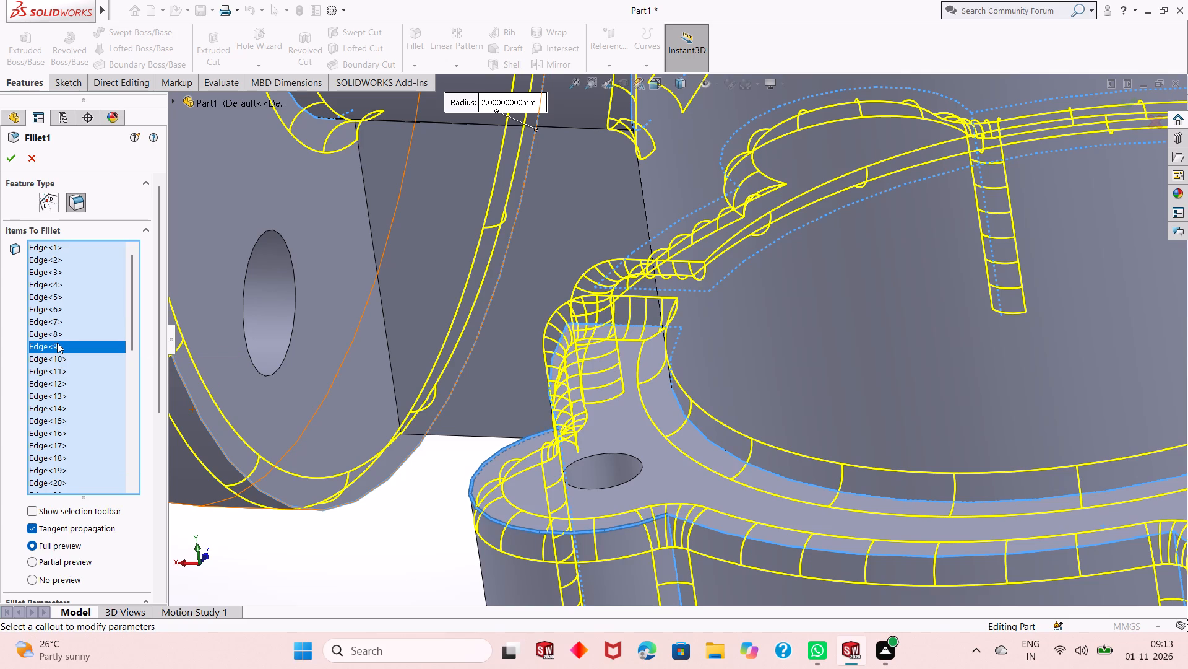
left_click(57, 362)
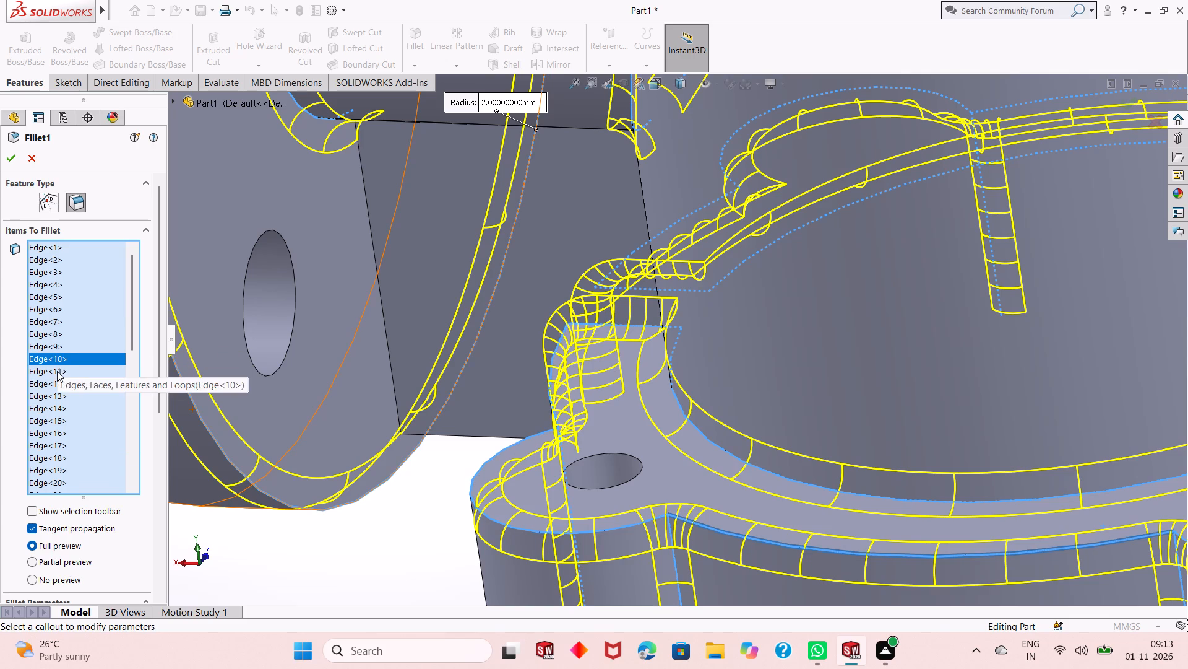
left_click(57, 375)
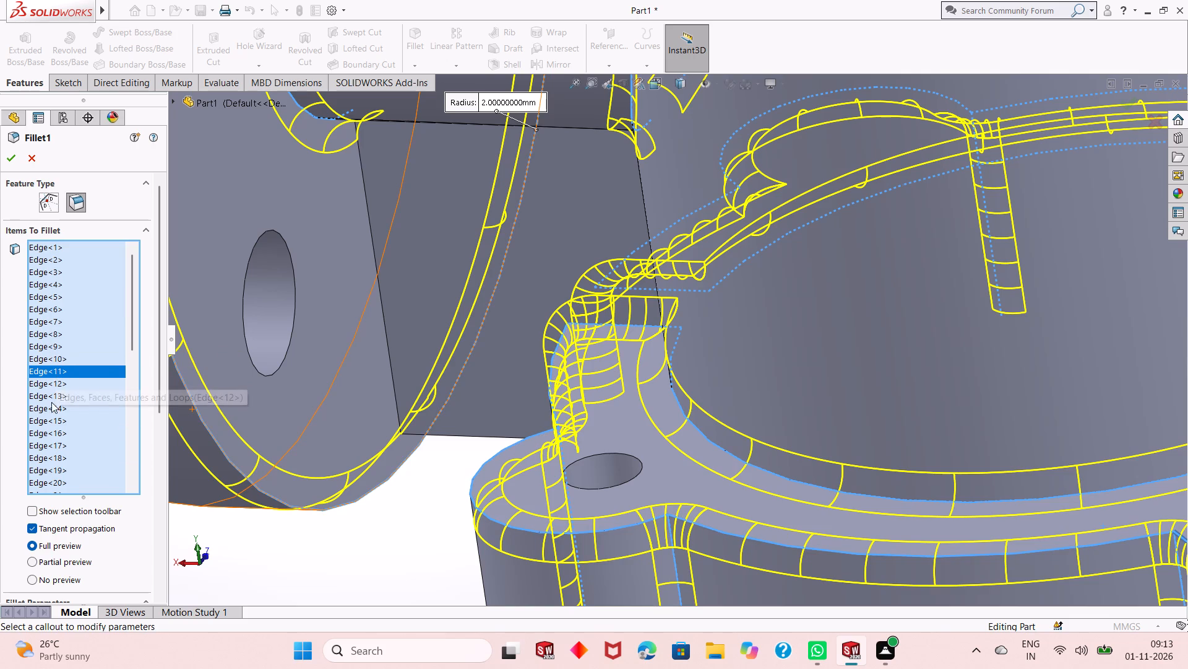
left_click(51, 245)
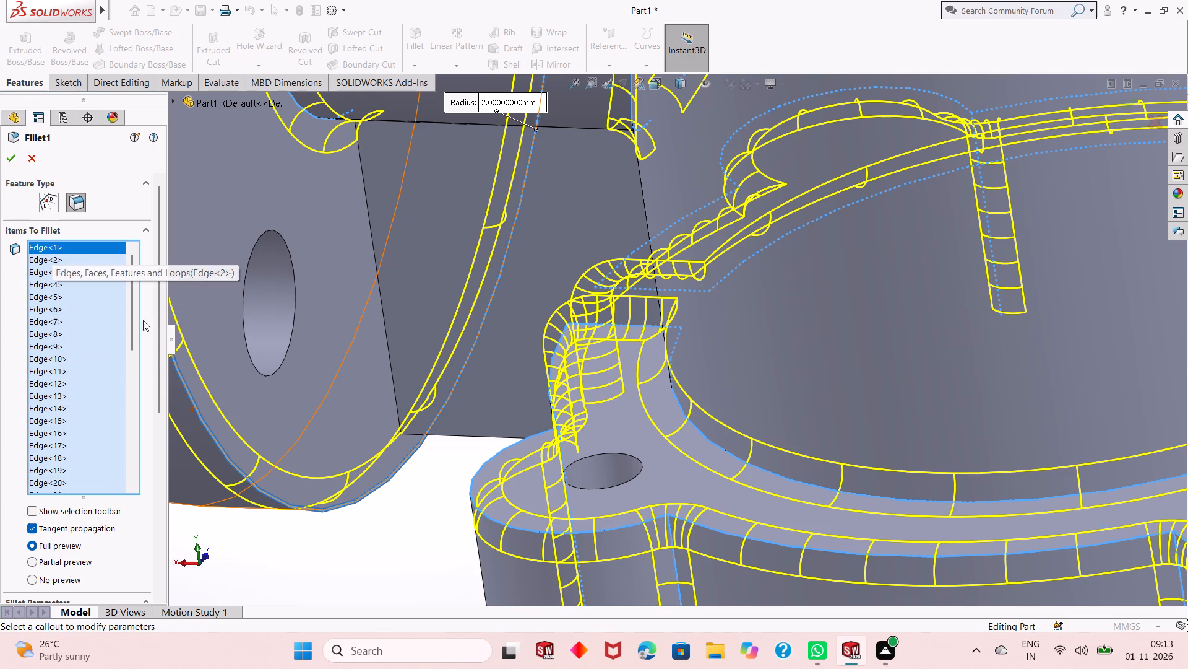
scroll(527, 403, "up", 2)
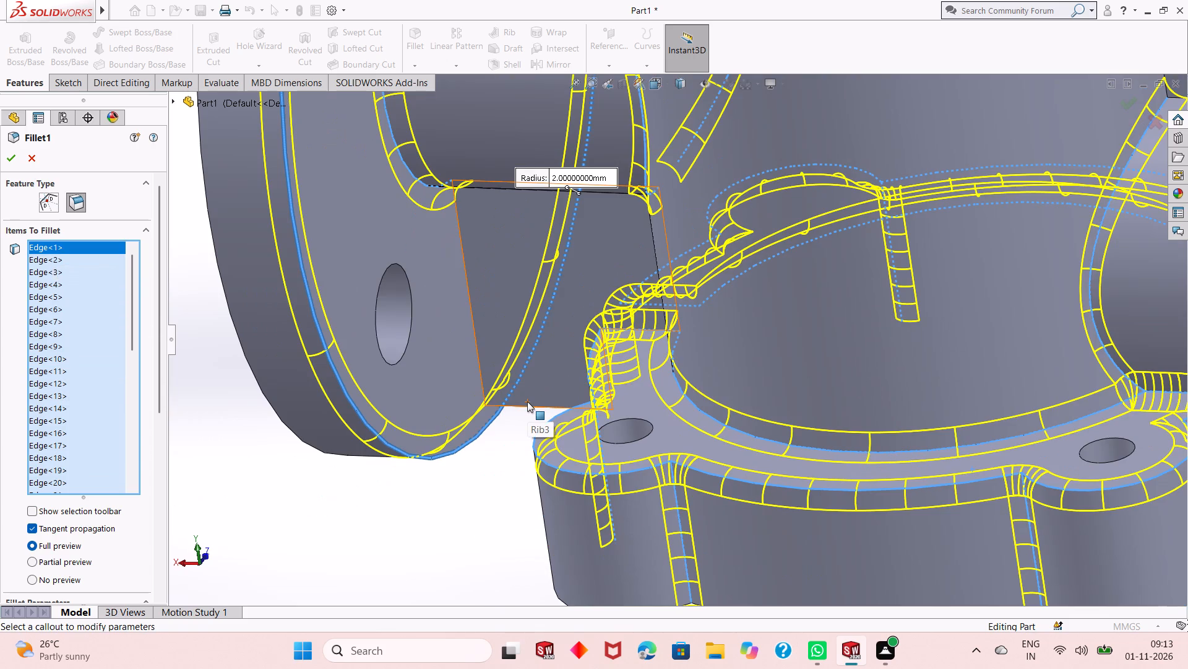
scroll(520, 377, "down", 1)
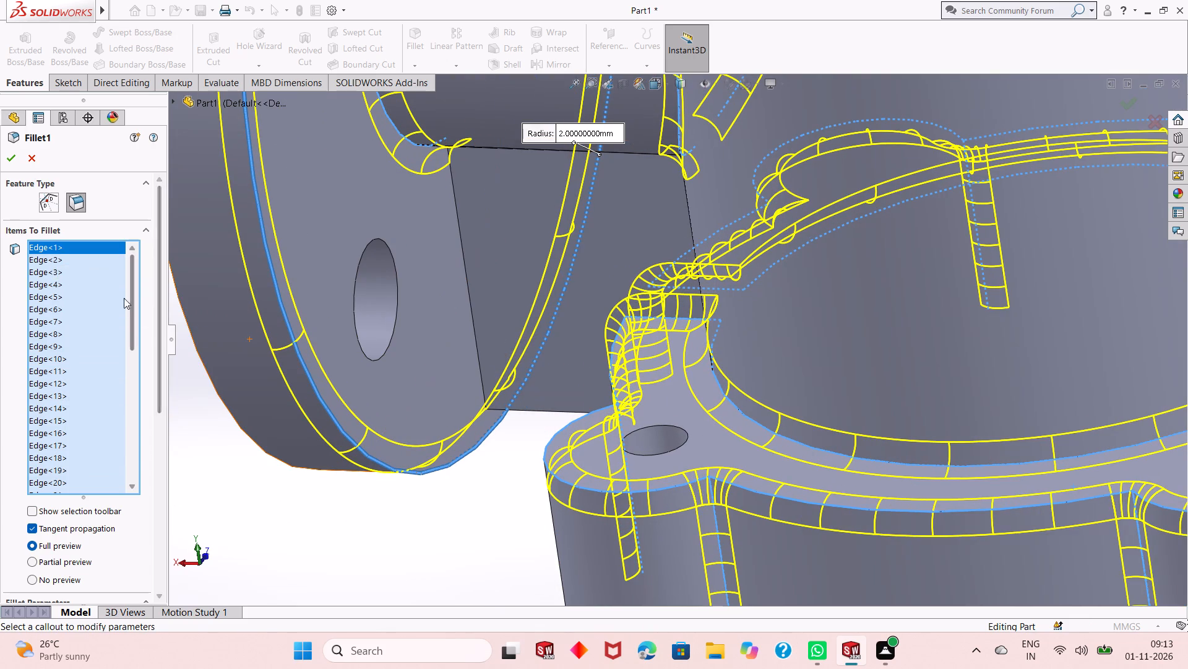
left_click(60, 268)
left_click(56, 249)
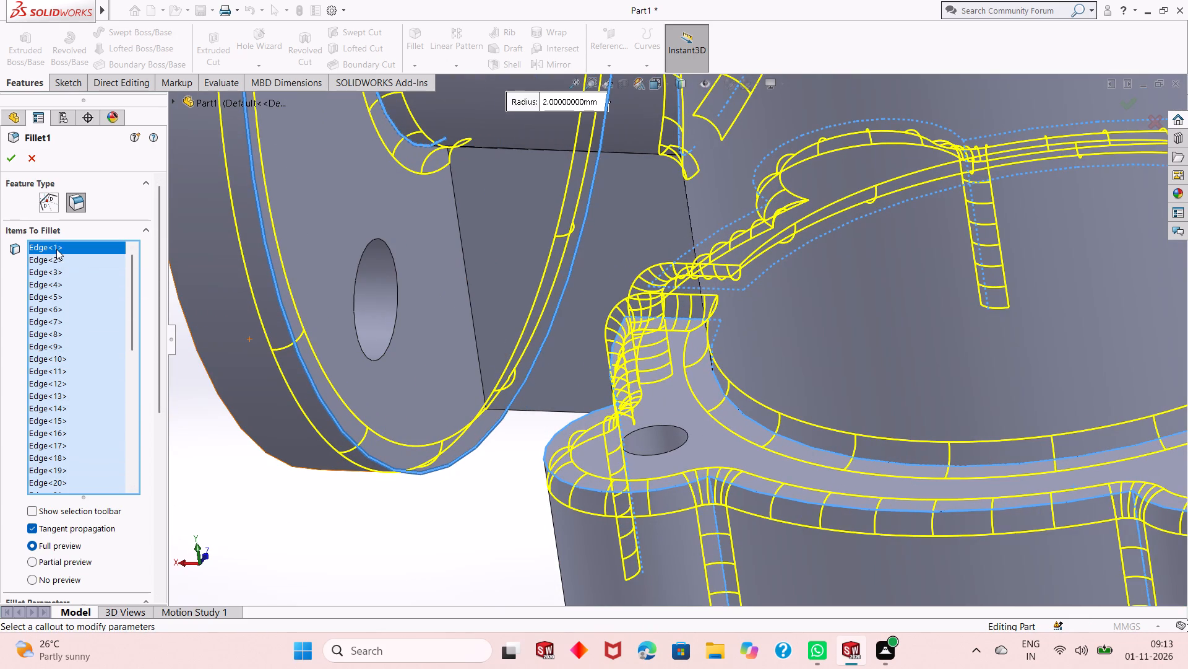
left_click(55, 259)
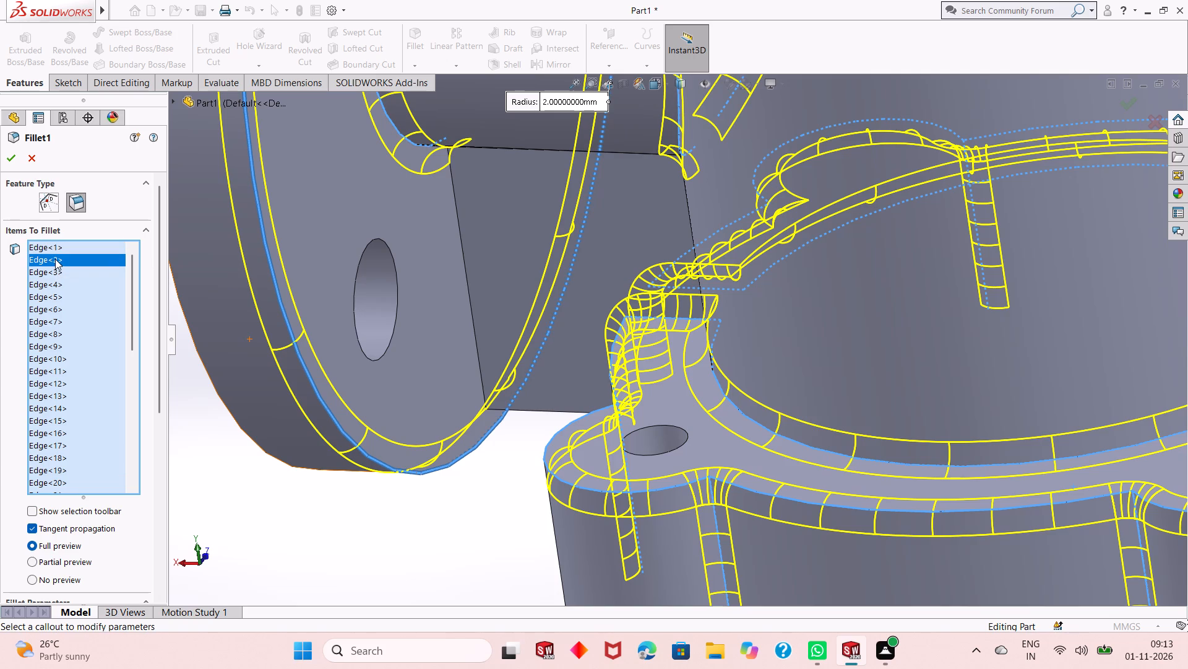
left_click(51, 274)
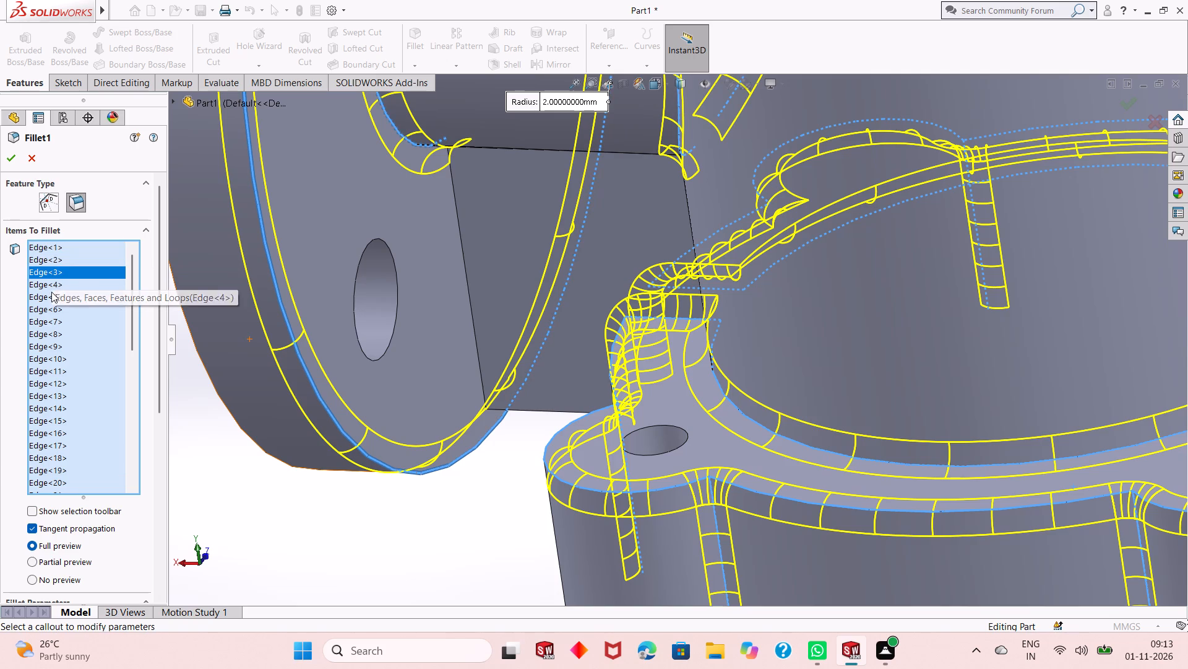
left_click(51, 304)
left_click(49, 317)
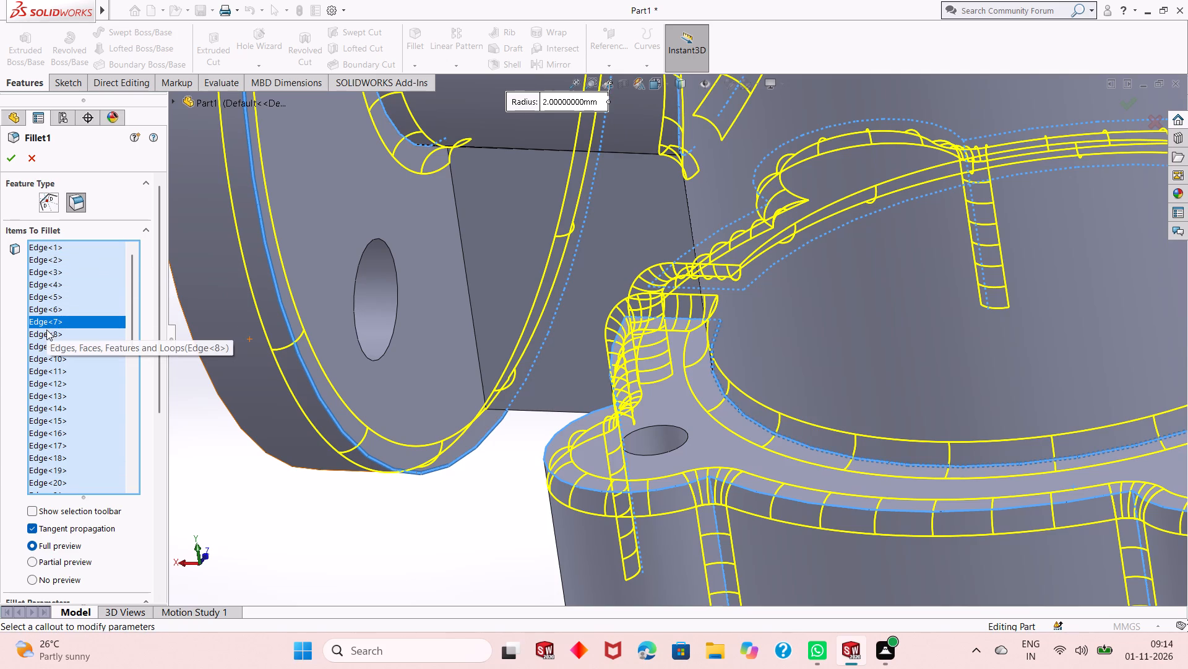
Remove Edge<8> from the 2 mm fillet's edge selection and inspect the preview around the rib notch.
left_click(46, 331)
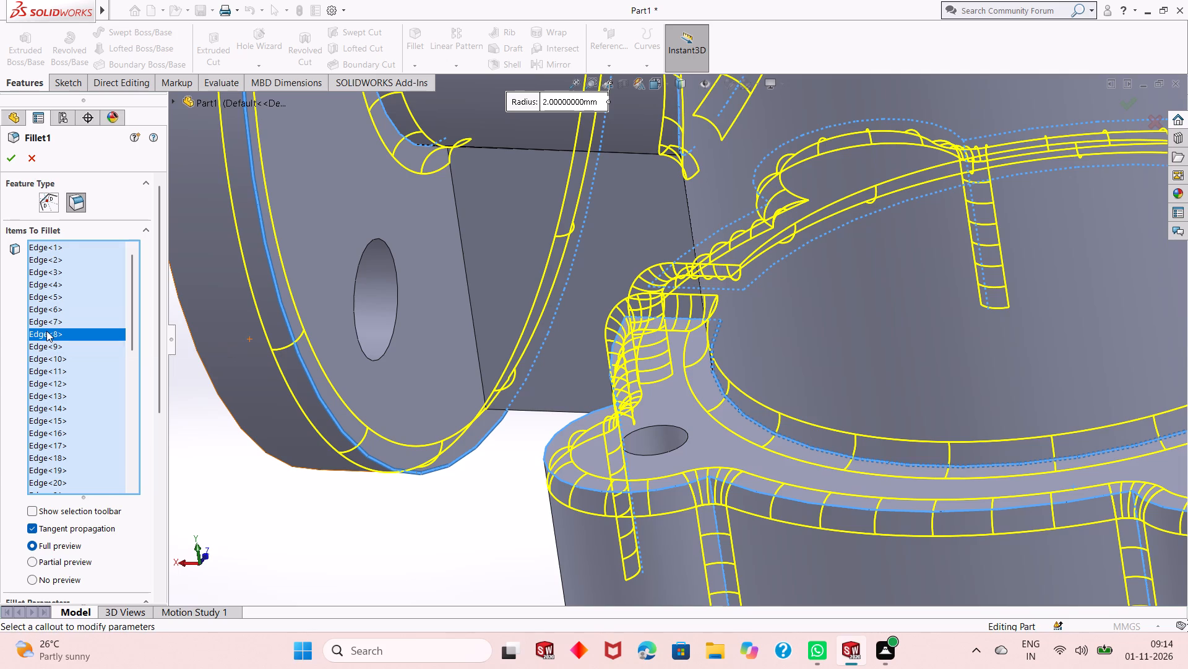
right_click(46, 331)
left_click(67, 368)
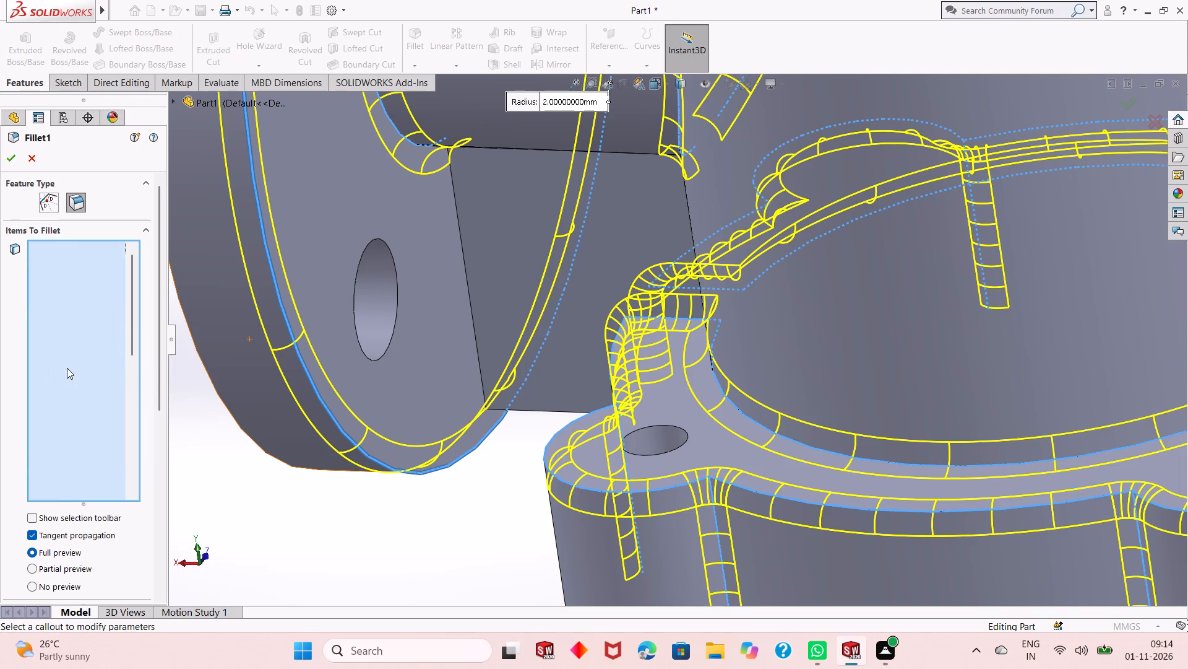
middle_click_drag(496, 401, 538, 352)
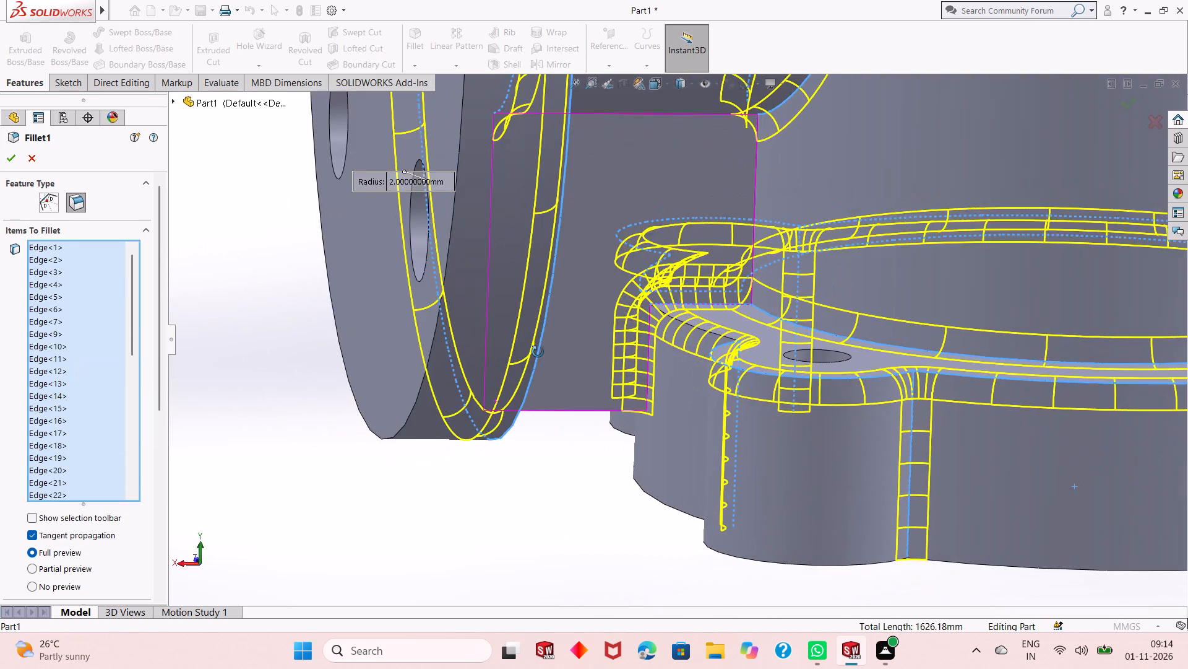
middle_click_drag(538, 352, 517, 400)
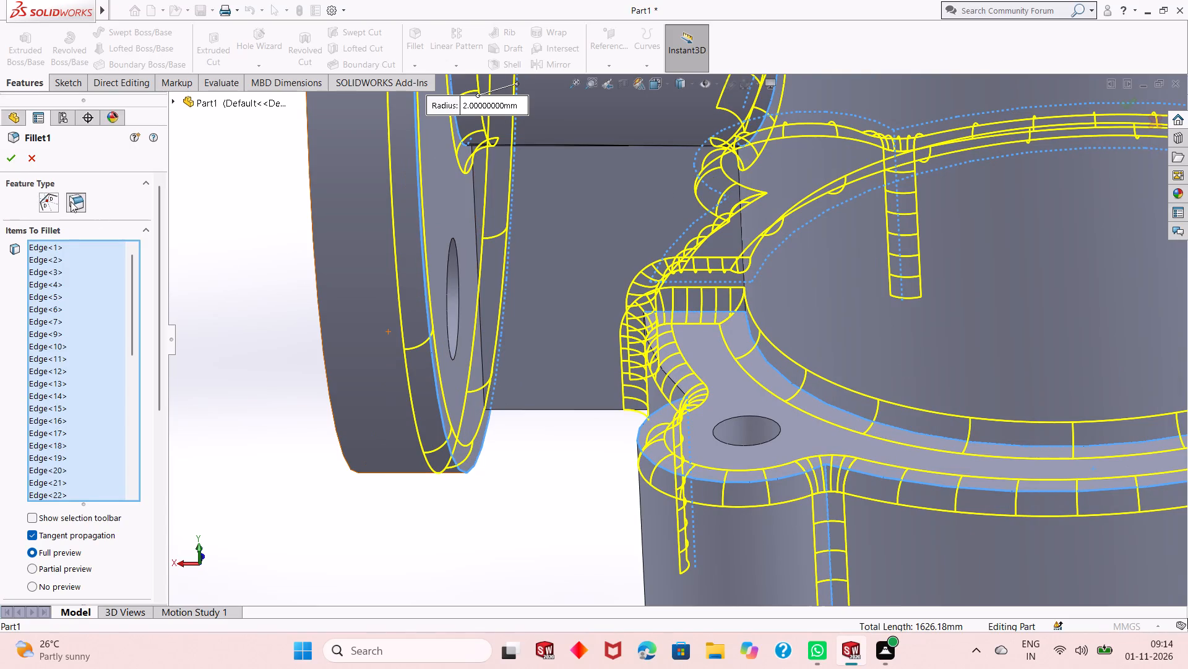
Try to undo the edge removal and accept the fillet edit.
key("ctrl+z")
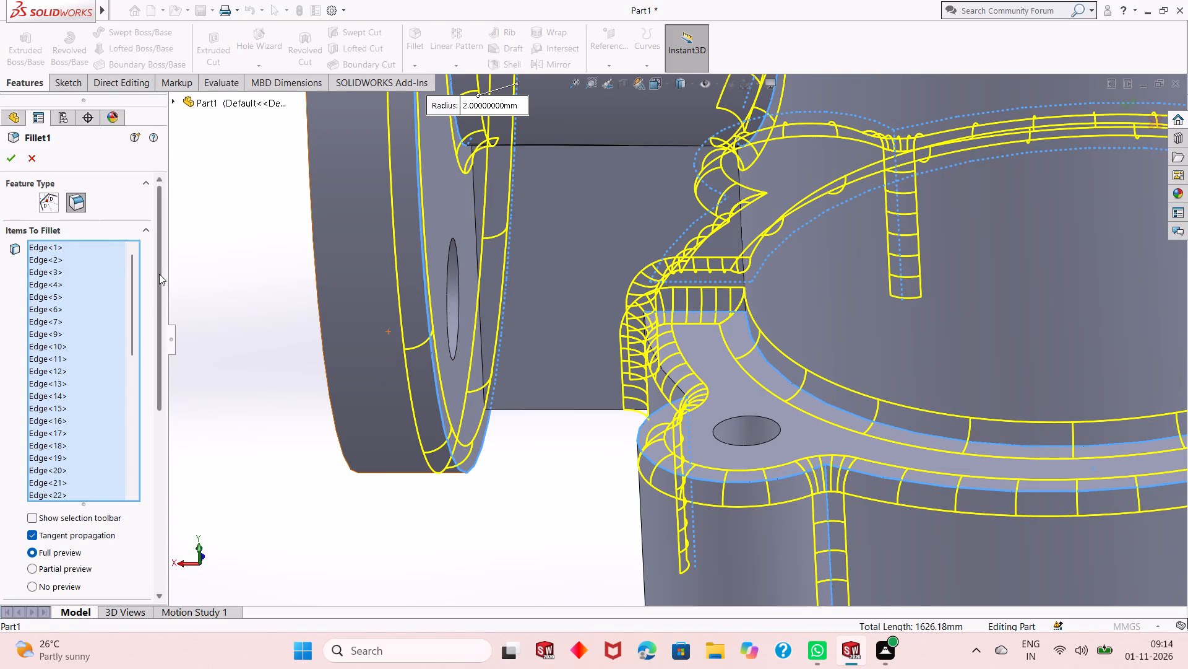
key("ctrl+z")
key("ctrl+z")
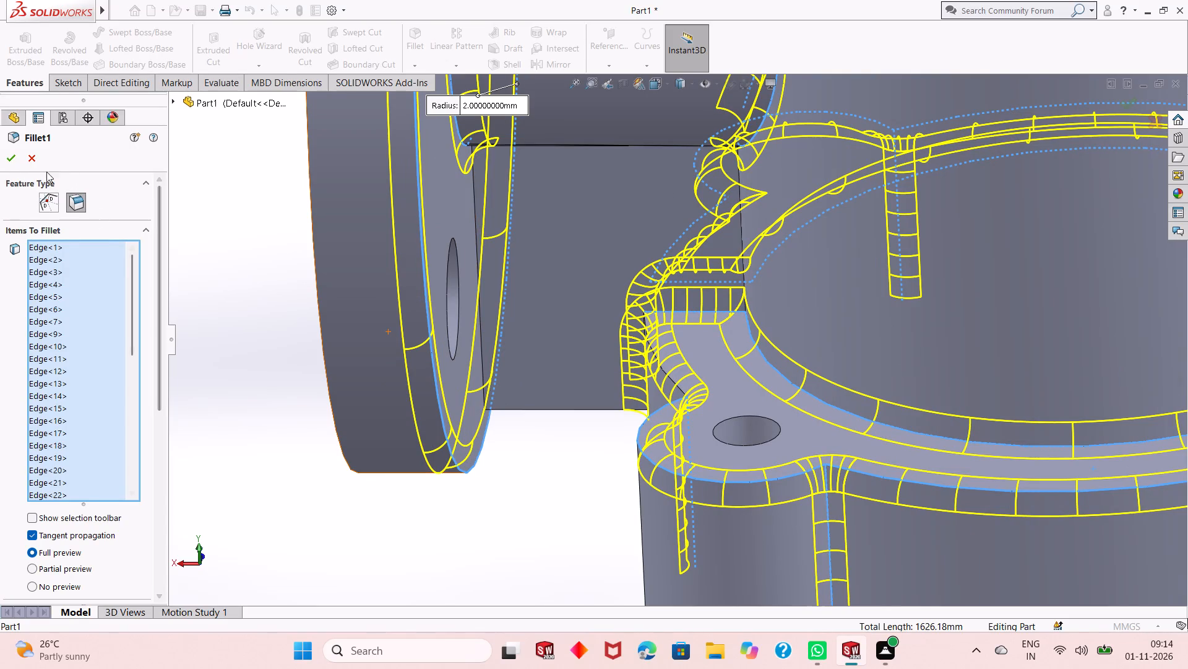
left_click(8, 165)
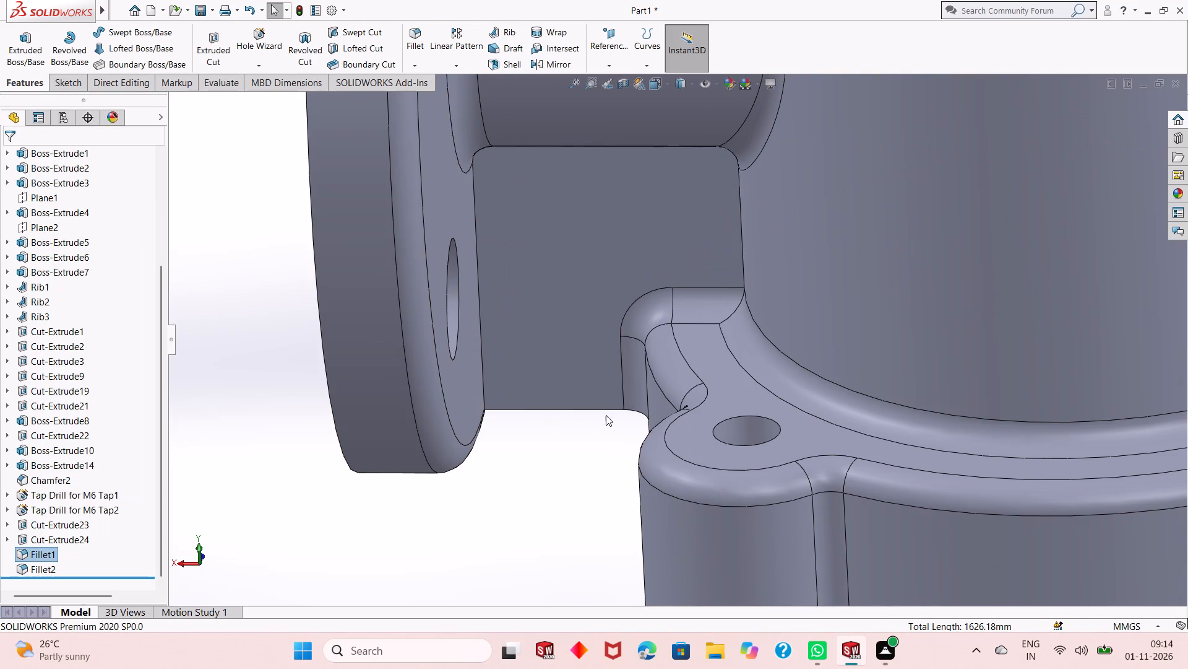
Undo the last fillet edit and the separate 2 mm fillet on the bottom flange's bolt-lobe edges.
middle_click_drag(606, 417, 585, 367)
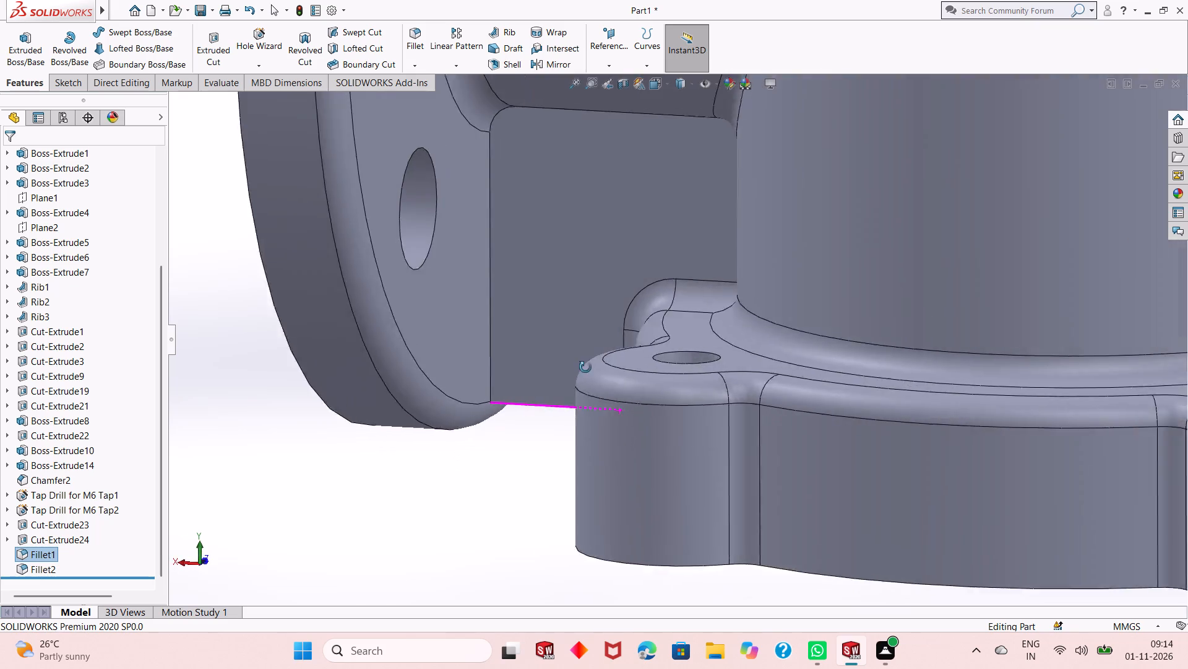
middle_click_drag(585, 367, 599, 418)
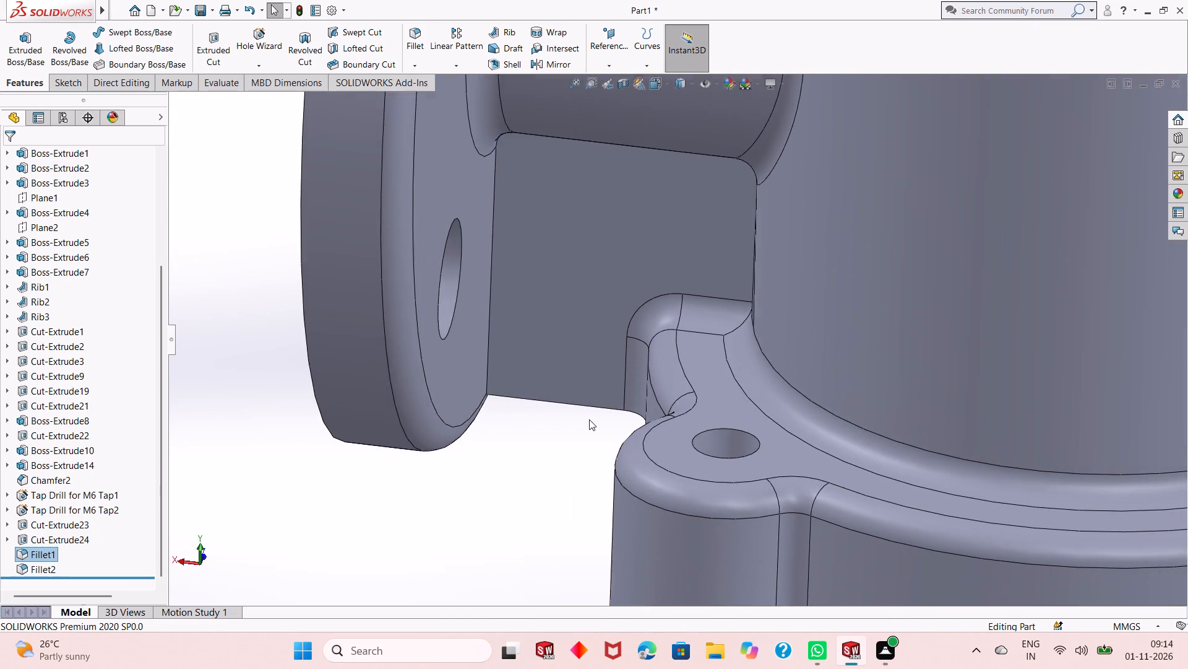
scroll(589, 419, "up", 2)
key("ctrl+z")
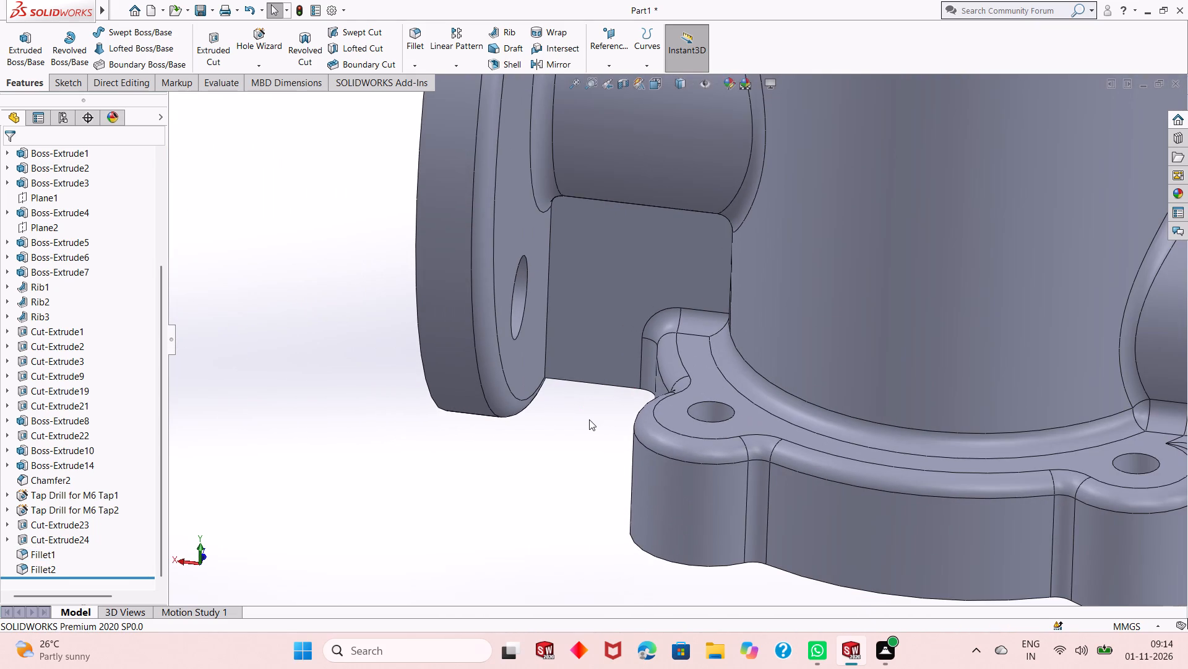
key("ctrl+z")
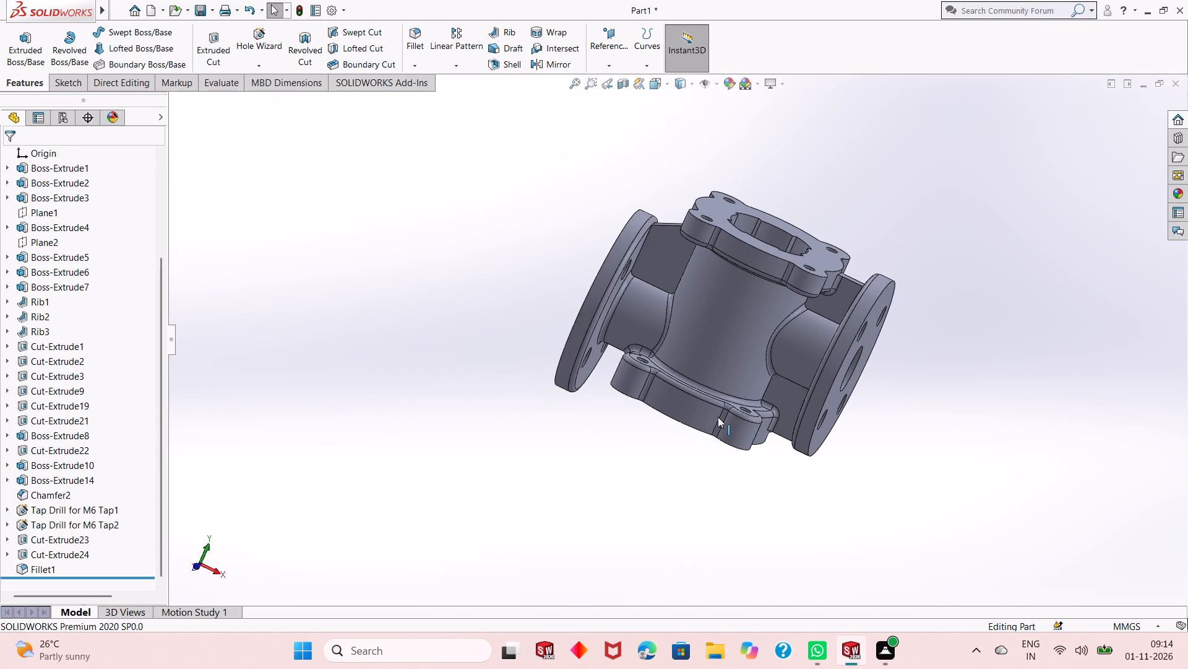
Examine the fillets around the bottom flange, especially at the bolt lobe beside the +X-side rib.
middle_click_drag(720, 416, 441, 413)
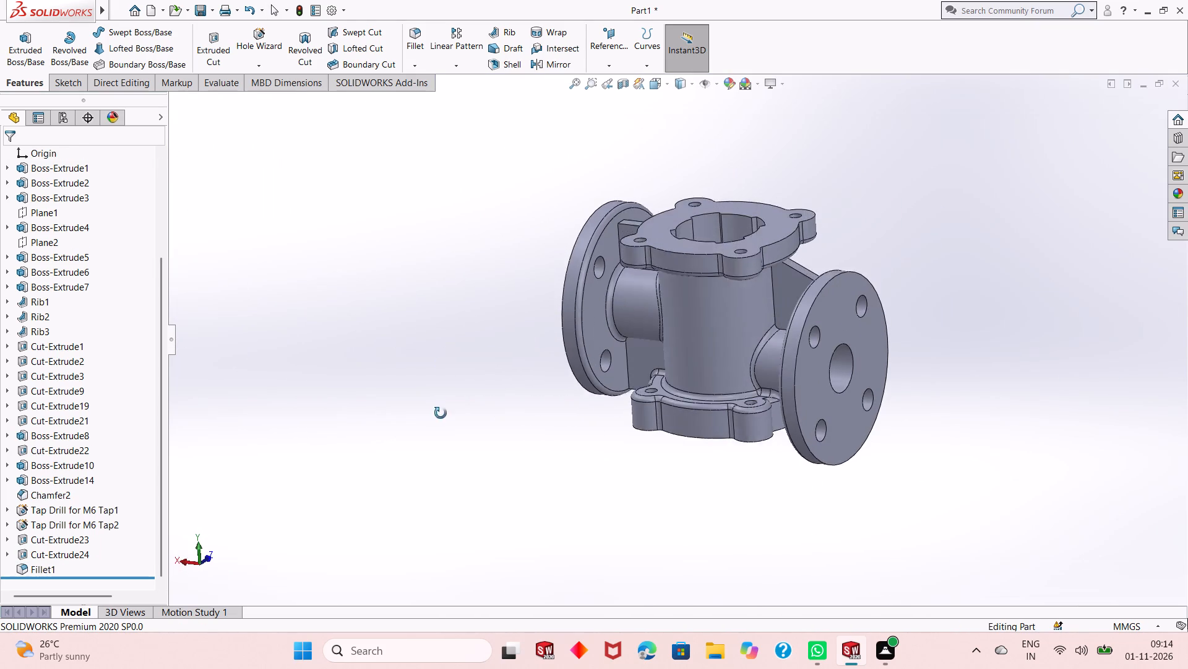
middle_click_drag(441, 413, 438, 439)
scroll(635, 382, "down", 5)
middle_click_drag(600, 469, 691, 362)
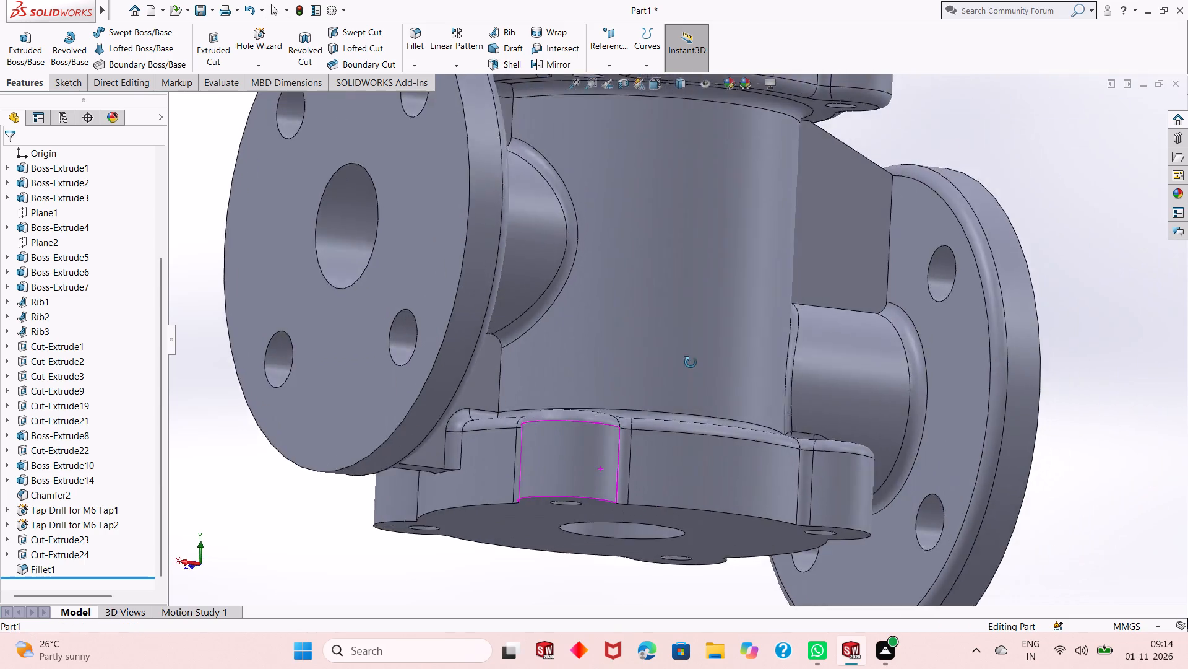
middle_click_drag(691, 362, 639, 440)
scroll(639, 381, "down", 3)
scroll(578, 369, "down", 2)
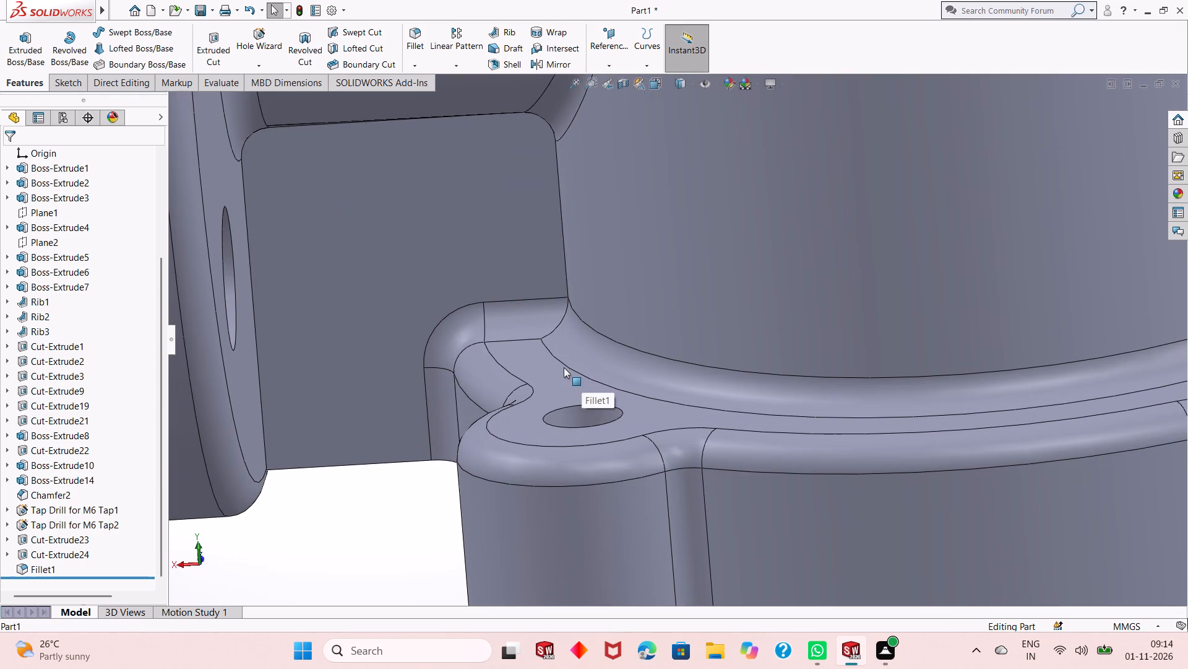
scroll(114, 502, "down", 2)
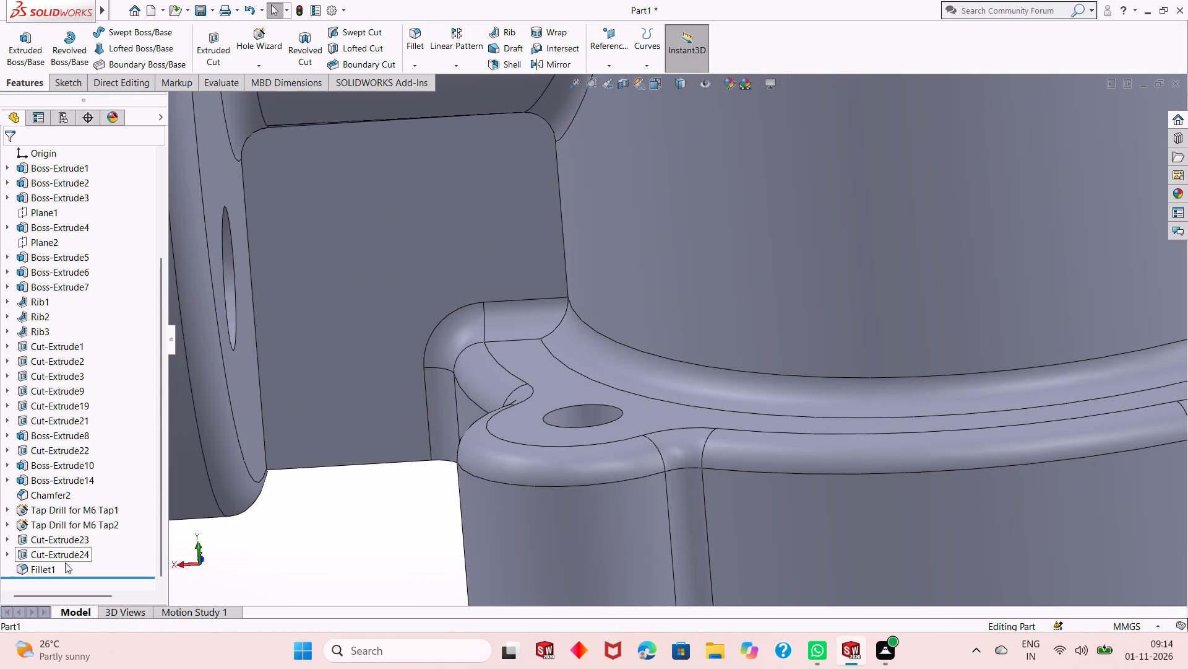
Remove the edge where the bottom flange's upper face meets the +X-side rib's -Z face from Fillet1's edge selection.
scroll(65, 562, "up", 2)
scroll(73, 539, "down", 4)
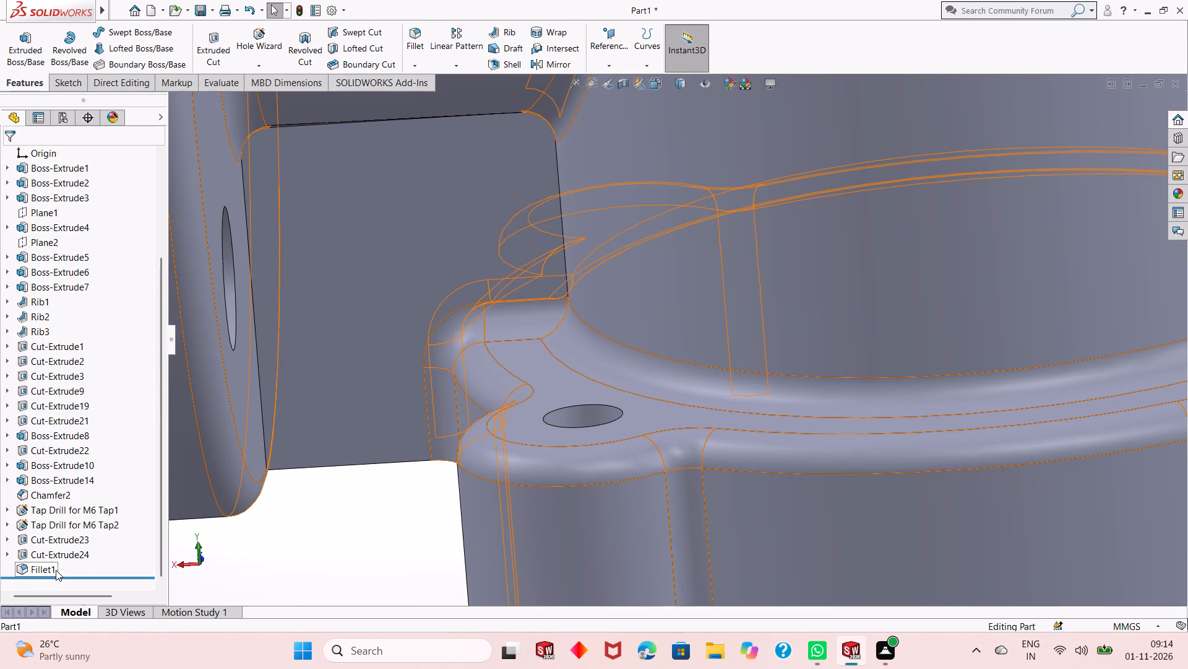
left_click(56, 570)
left_click(68, 530)
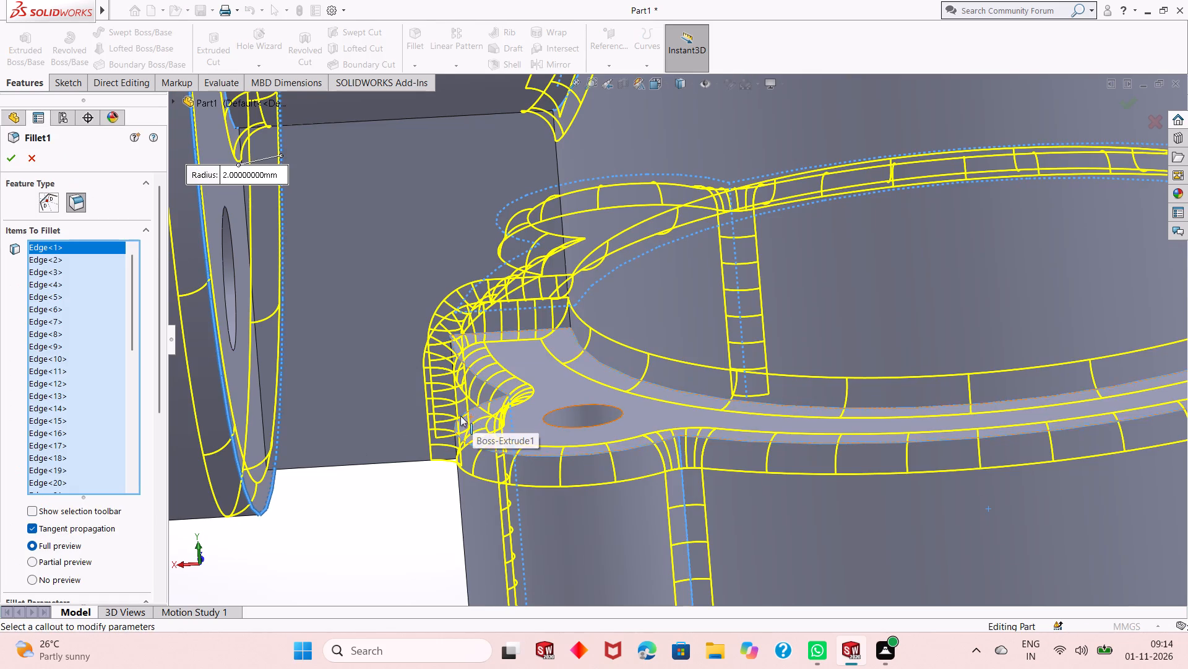
left_click(530, 329)
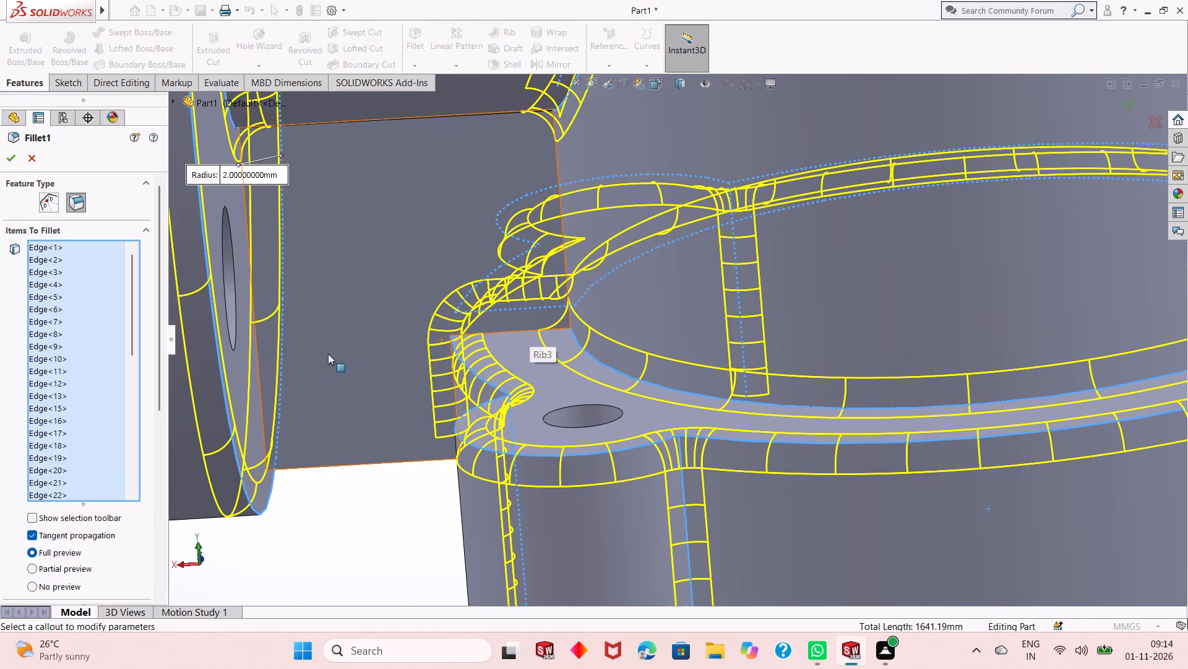
scroll(471, 433, "up", 2)
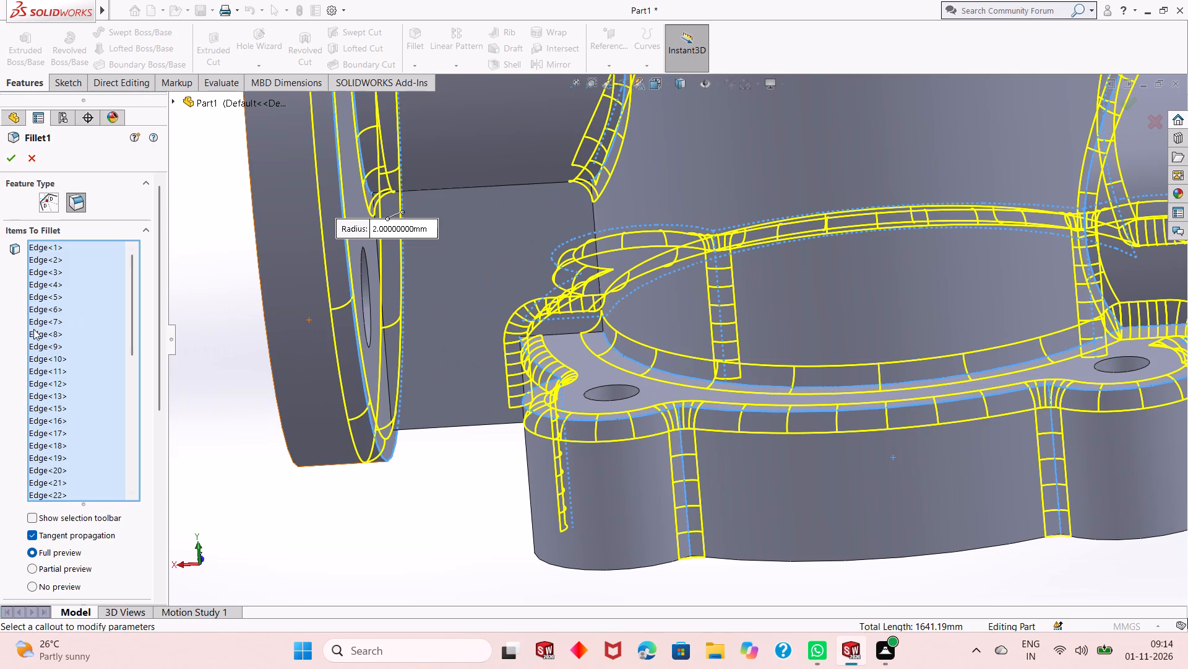
left_click(12, 162)
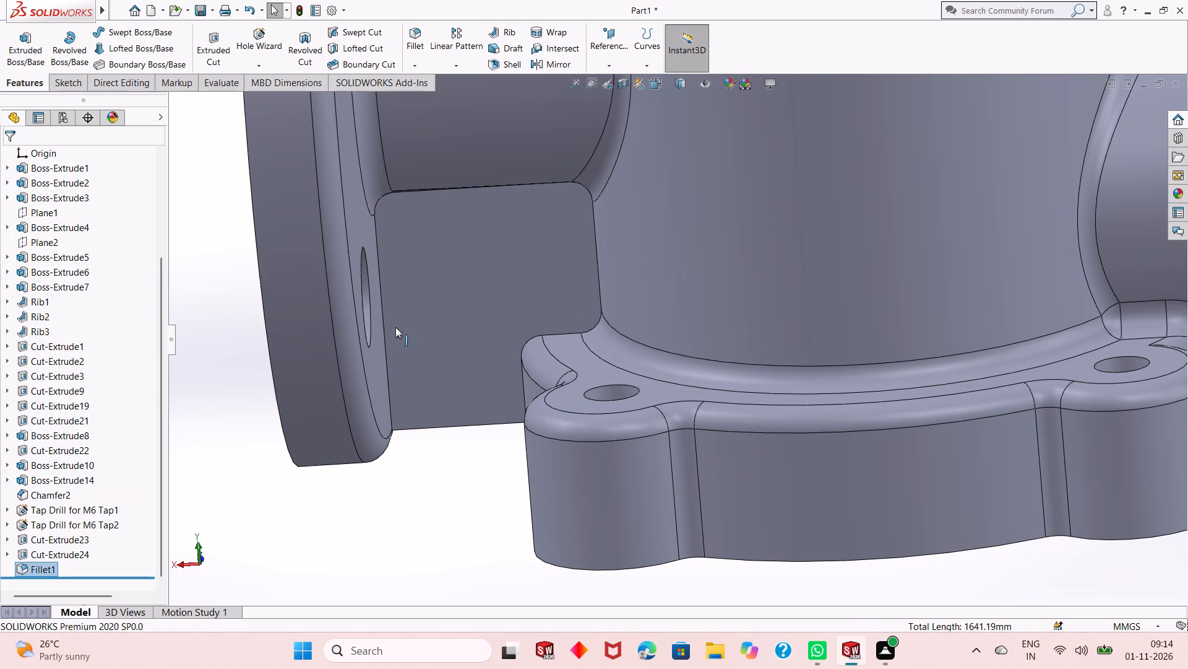
Try to remove the edge where the bottom flange meets the -X-side rib from Fillet1's selection, on the valve body's +Z side.
scroll(503, 323, "up", 2)
middle_click_drag(503, 343, 624, 297)
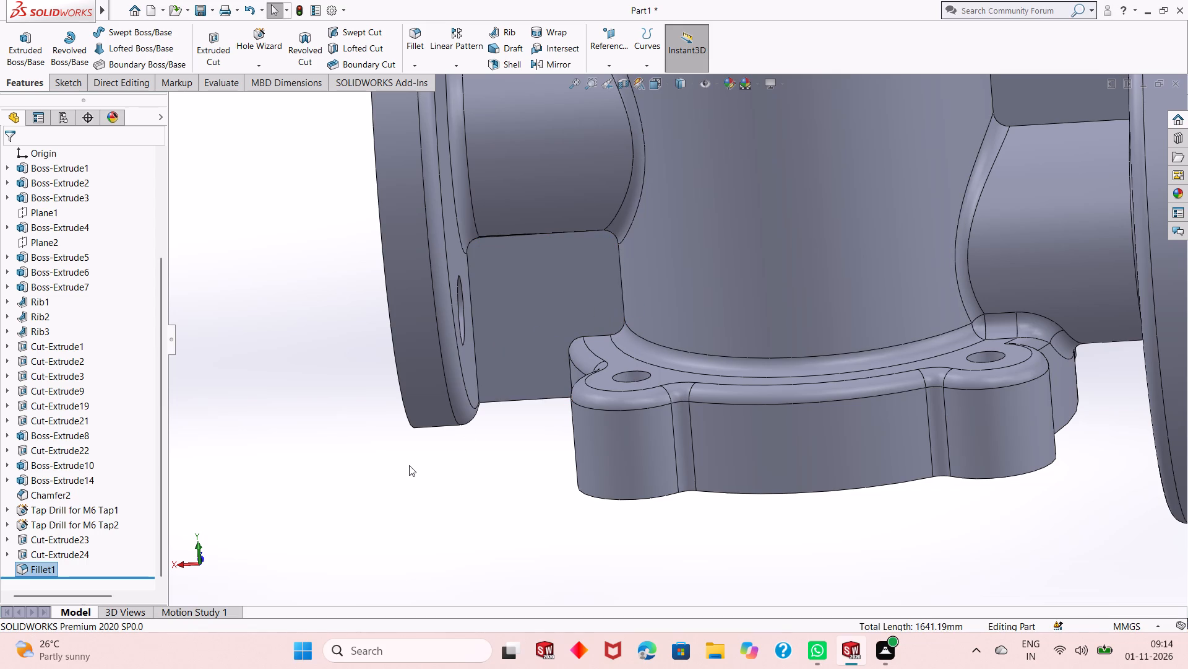
middle_click_drag(408, 466, 665, 450)
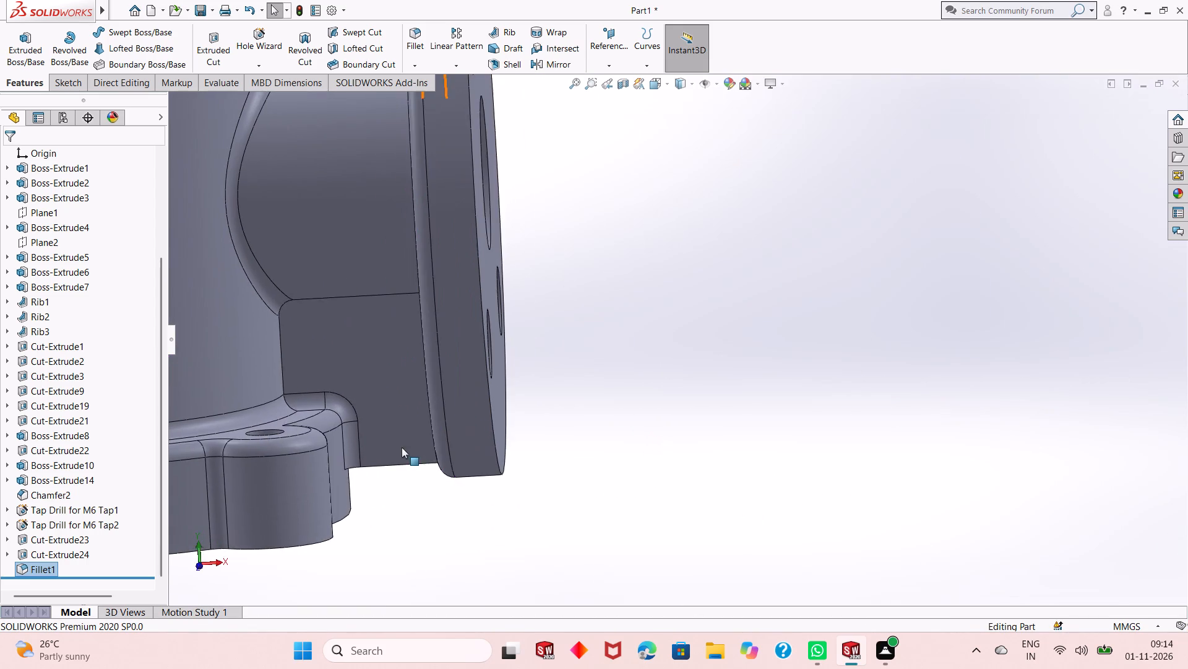
scroll(401, 447, "up", 2)
scroll(389, 397, "down", 1)
scroll(389, 397, "up", 2)
scroll(407, 276, "down", 3)
scroll(398, 445, "up", 1)
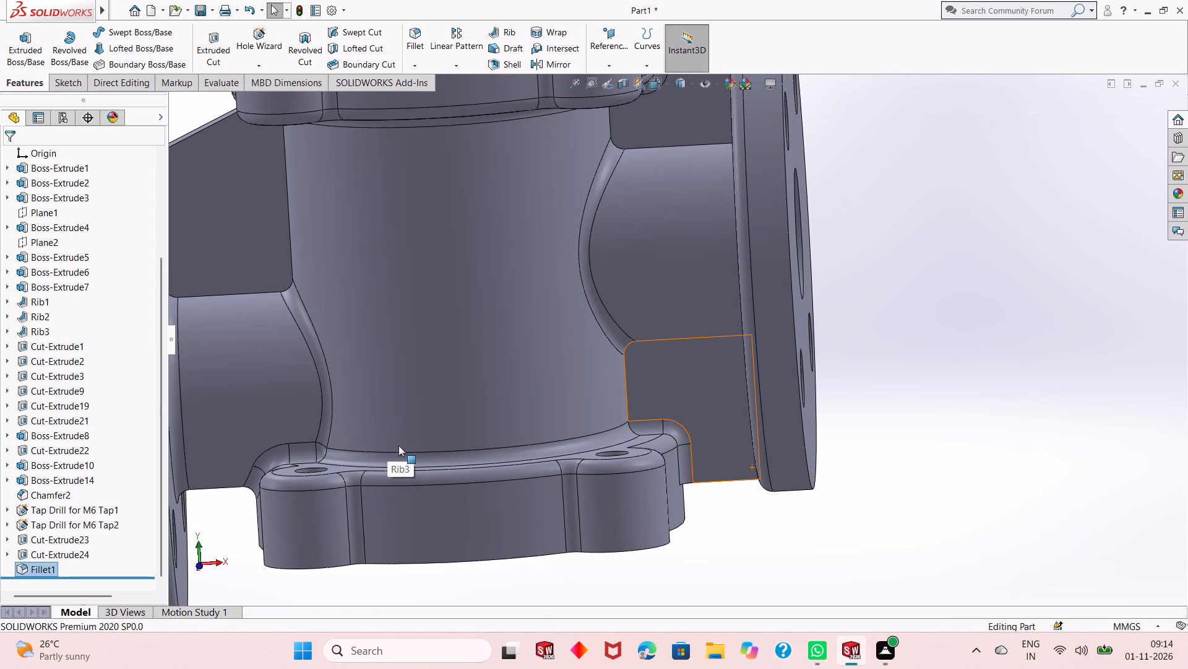
left_click(32, 571)
left_click(48, 532)
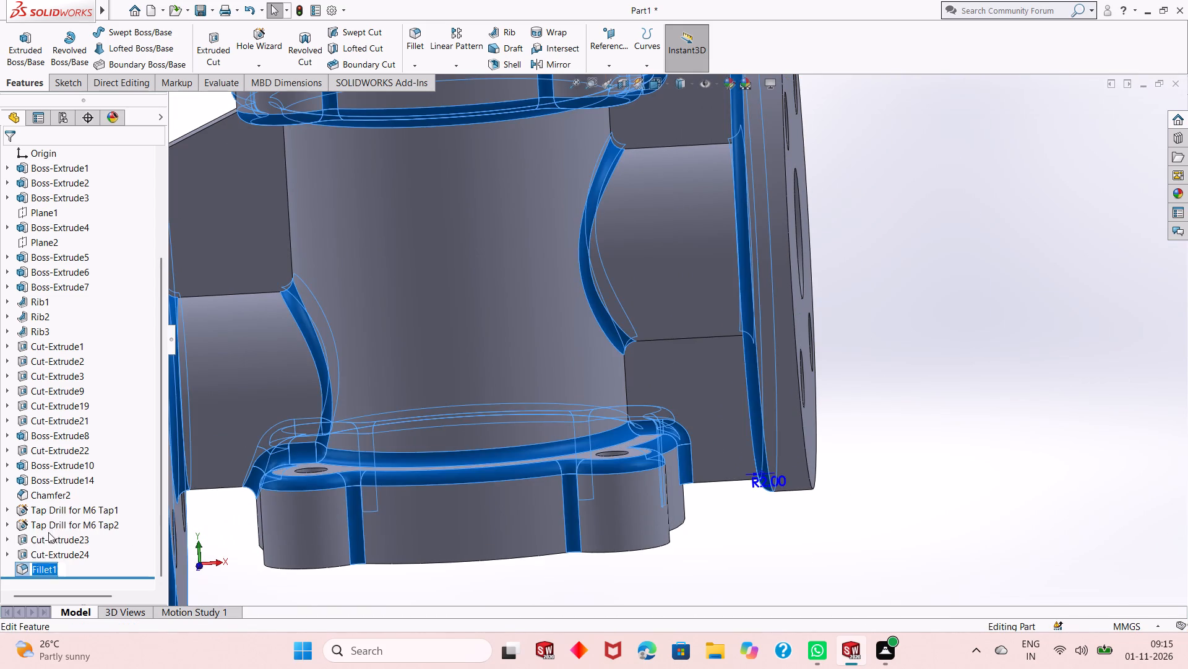
left_click(282, 584)
left_click(40, 569)
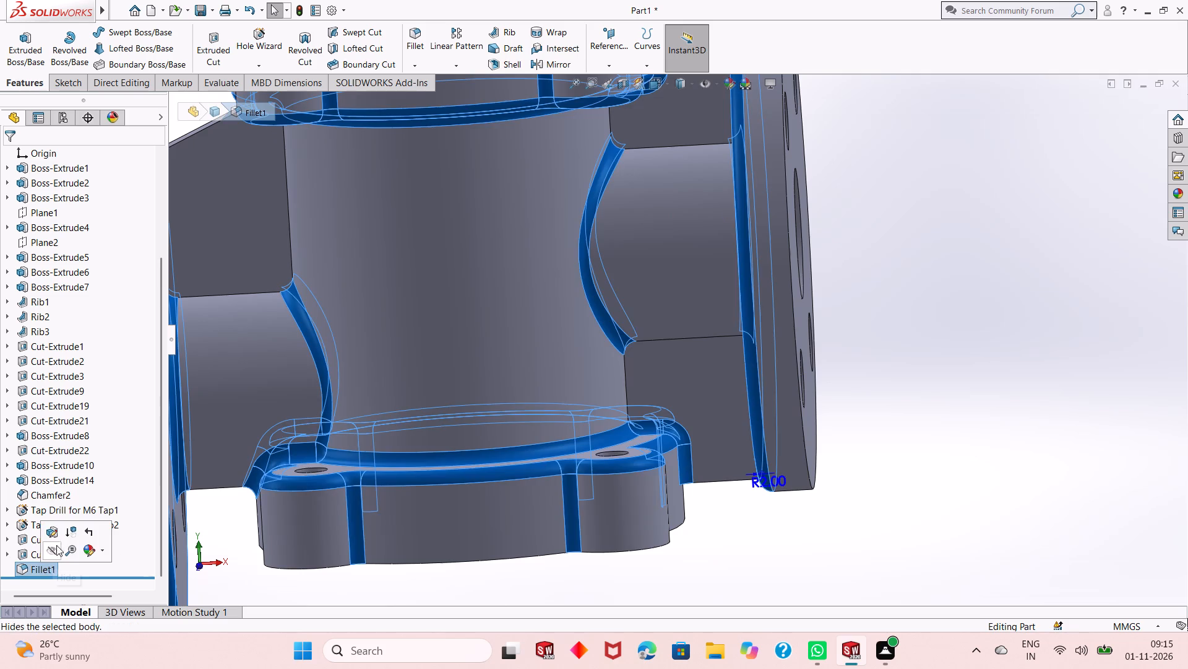
left_click(59, 540)
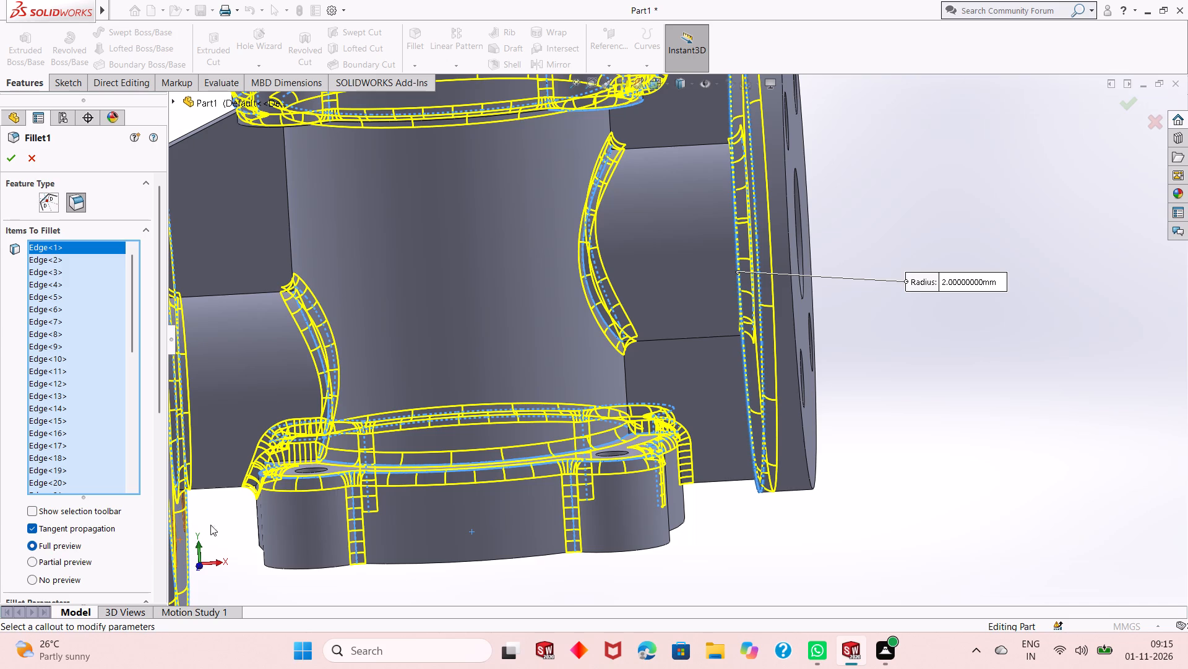
scroll(325, 452, "down", 4)
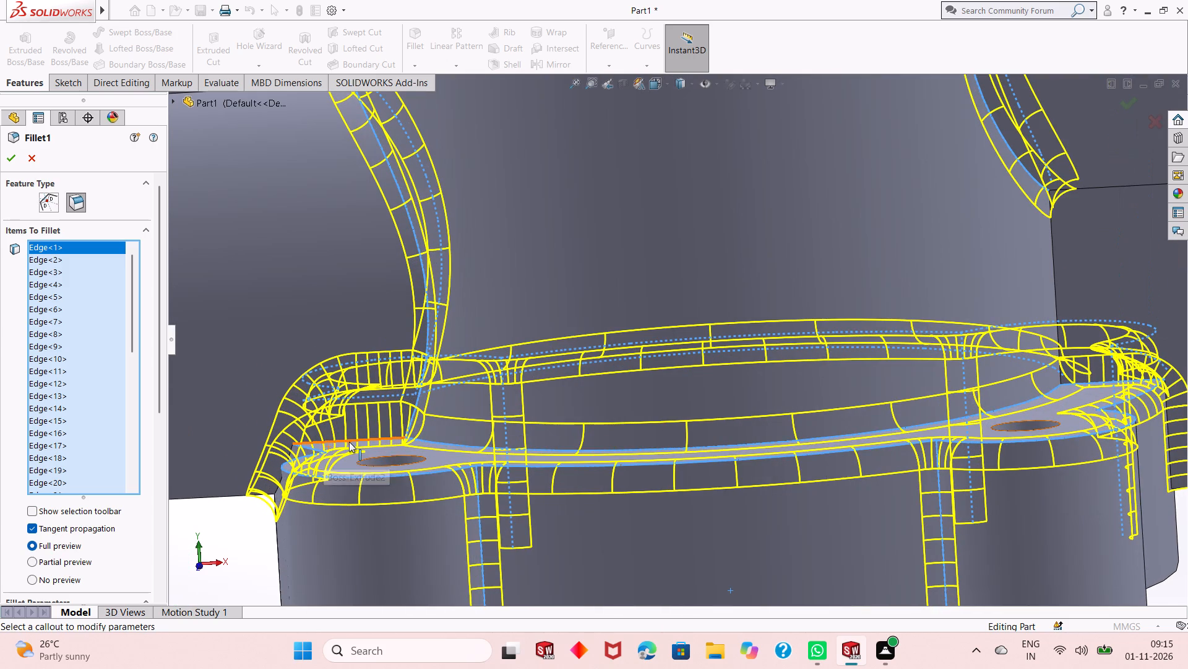
left_click(350, 442)
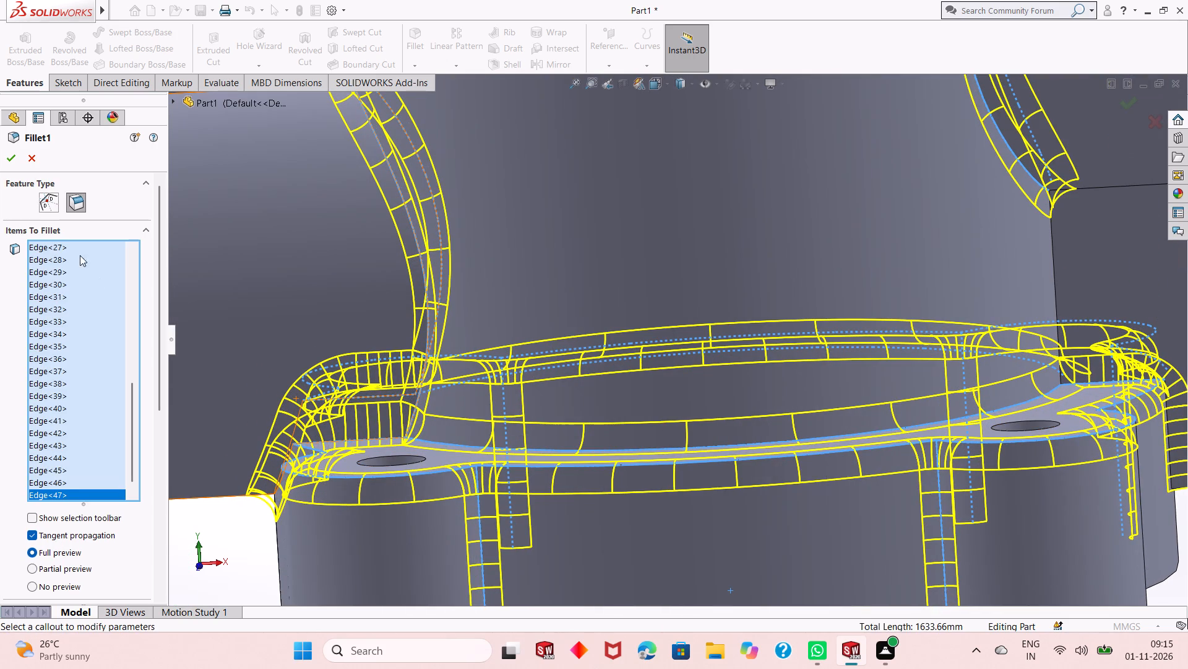
left_click(8, 159)
Examine the fillets around the bottom flange's bolt lobes and rib junctions from both sides of the valve body.
scroll(356, 405, "up", 1)
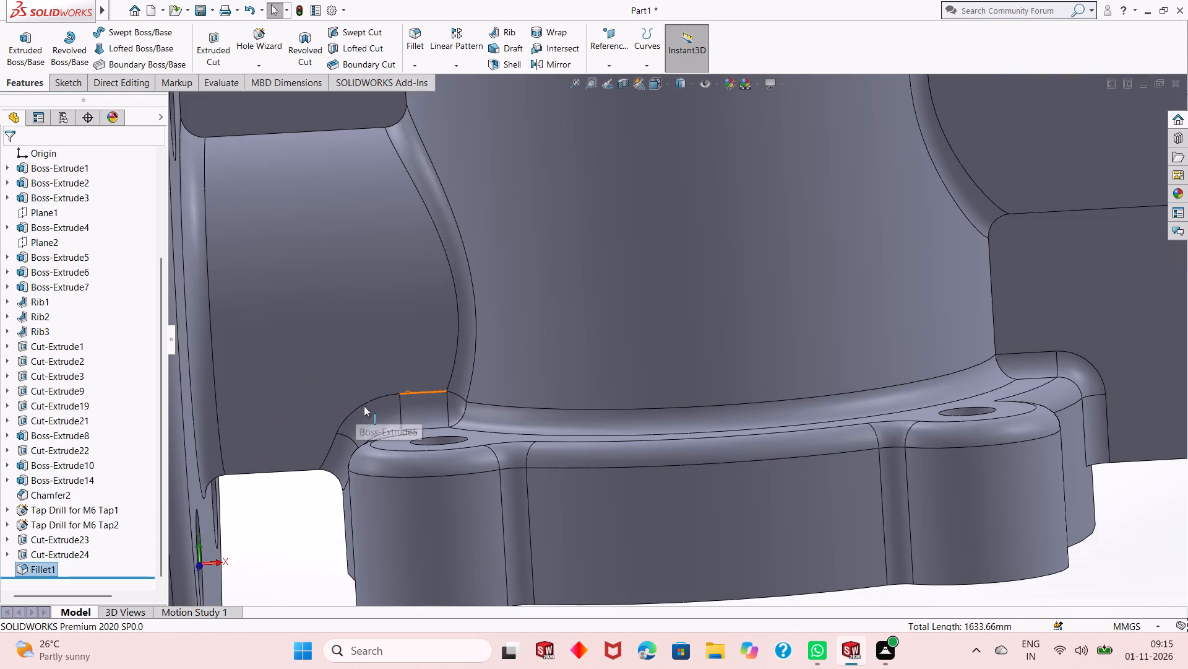
scroll(391, 404, "up", 2)
middle_click_drag(588, 413, 587, 436)
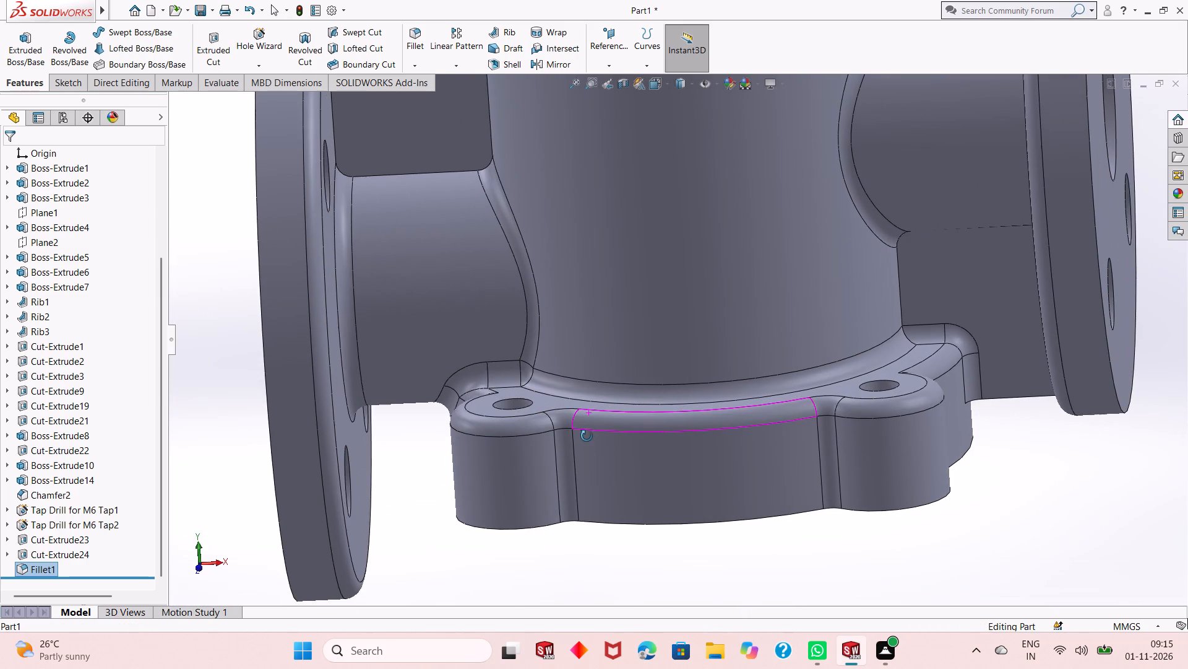
middle_click_drag(587, 436, 586, 437)
middle_click(586, 437)
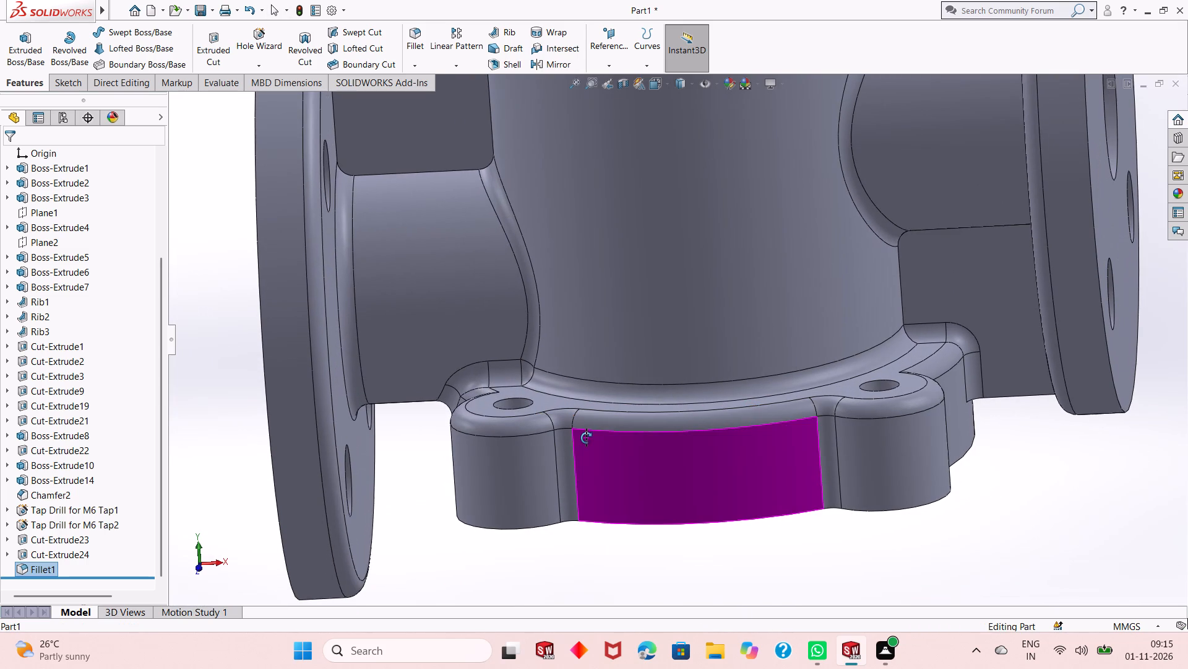
scroll(853, 480, "up", 2)
middle_click_drag(931, 440, 807, 526)
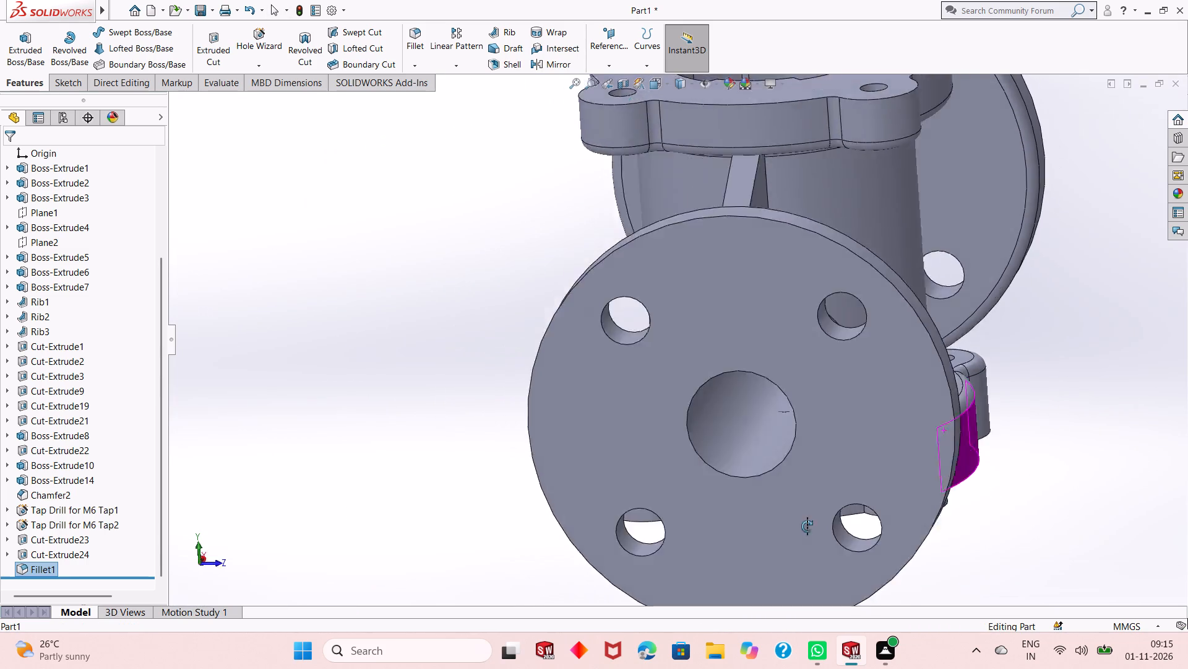
middle_click_drag(807, 526, 718, 527)
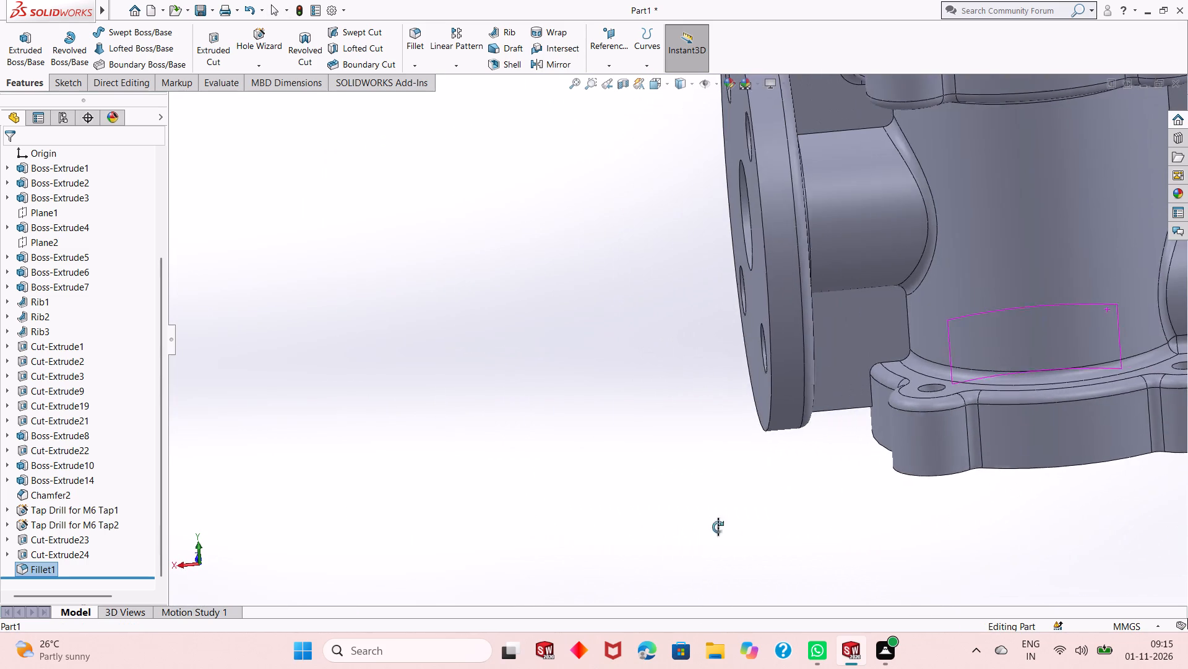
middle_click_drag(718, 527, 924, 530)
scroll(831, 371, "down", 2)
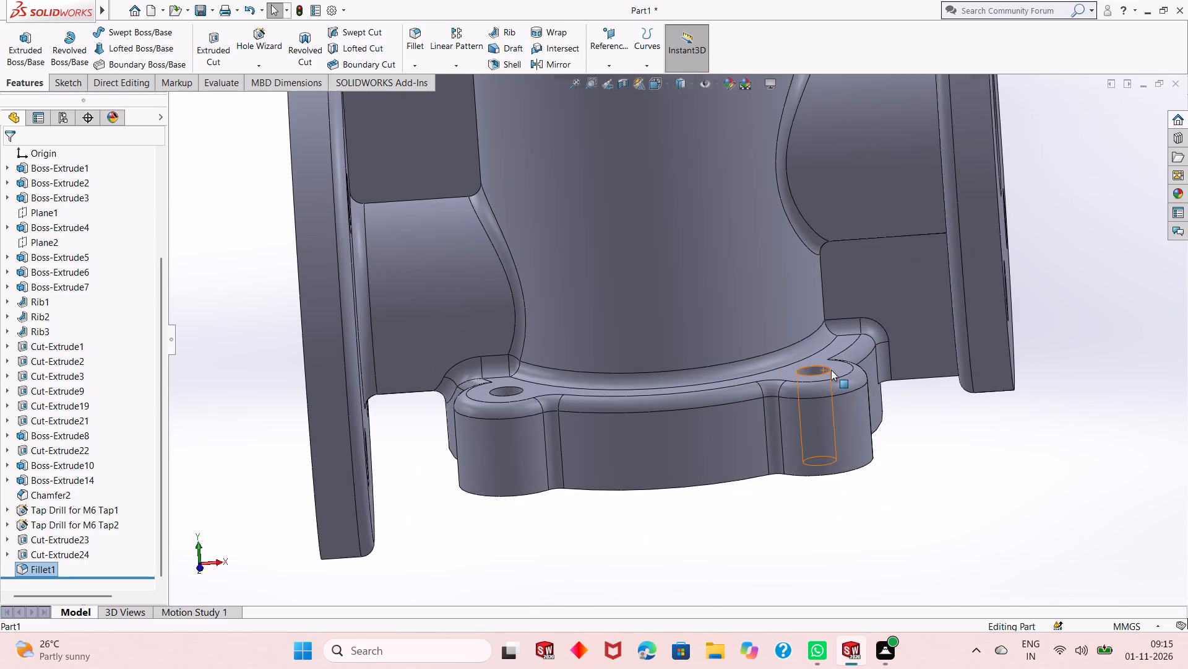
key("Escape")
key("Escape")
Remove the edge where the bottom flange's upper face meets the +X-side rib's +Z face from Fillet1's edge selection.
left_click(51, 571)
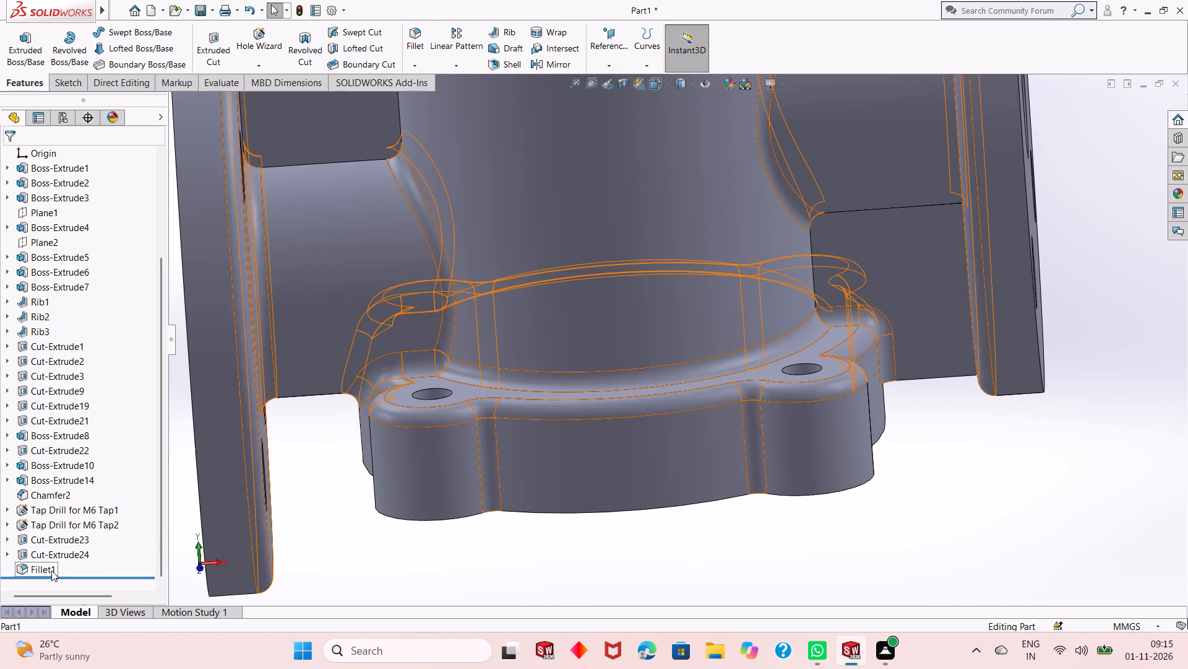
left_click(62, 538)
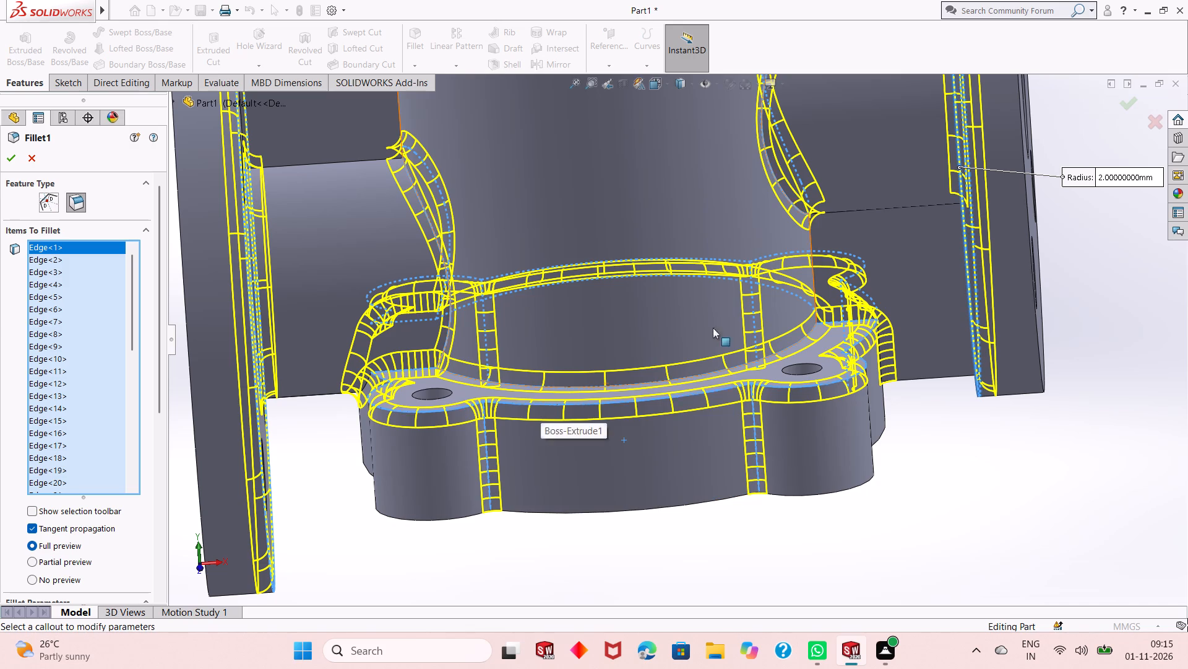
scroll(859, 321, "down", 6)
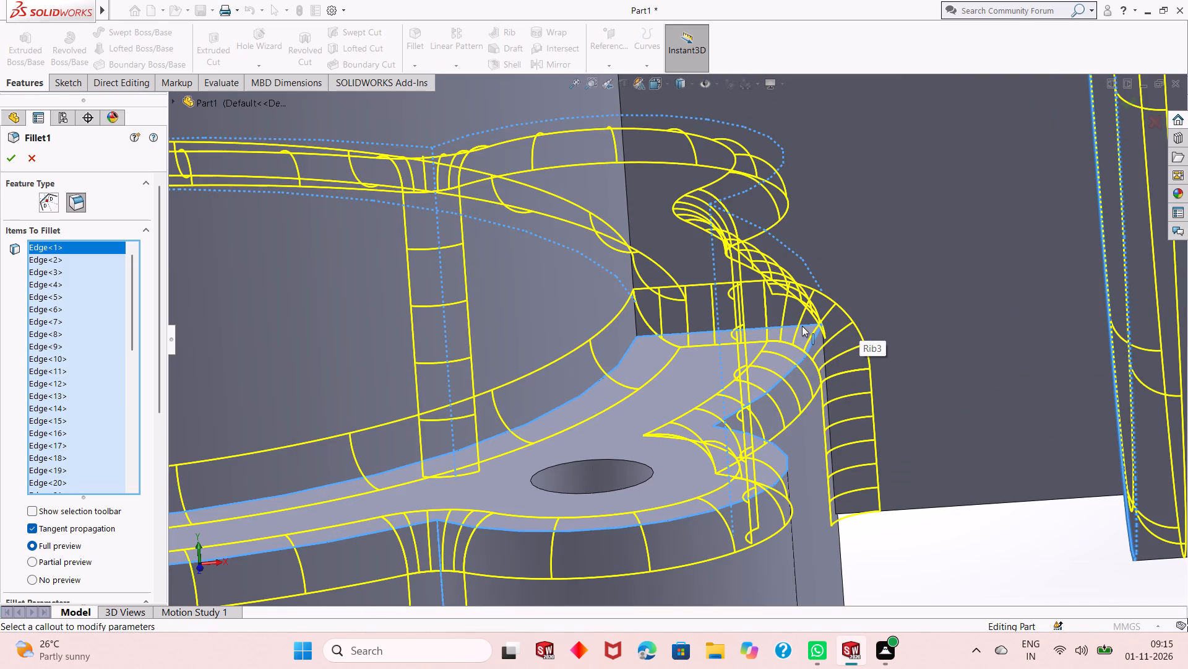
left_click(804, 325)
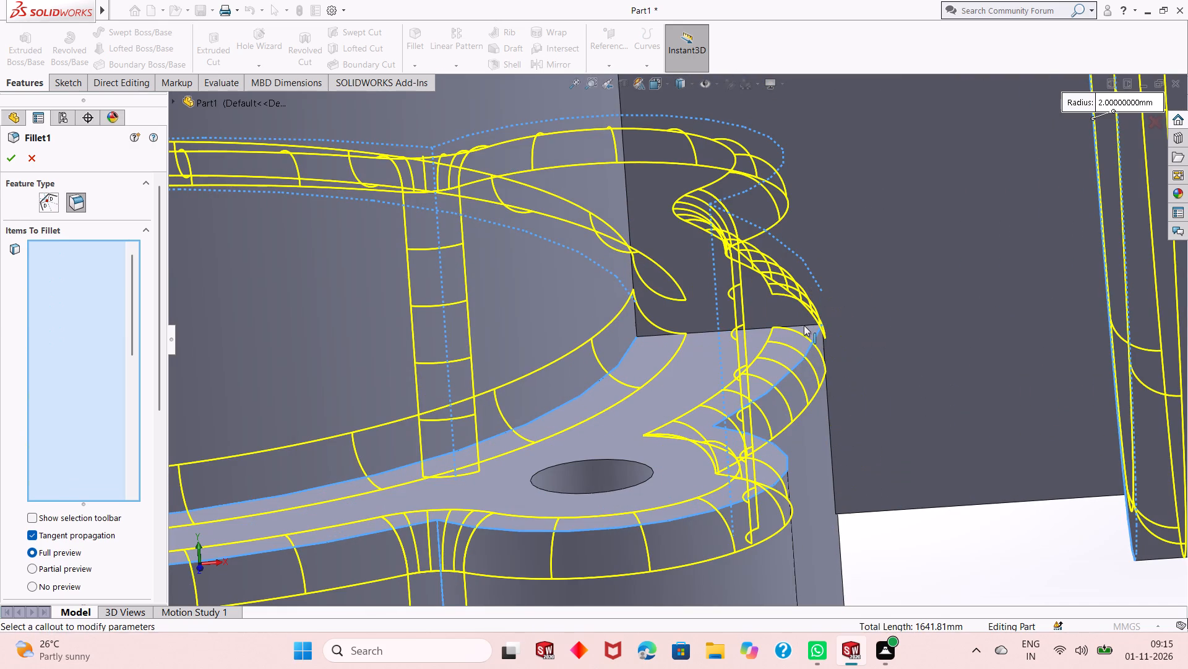
left_click(9, 157)
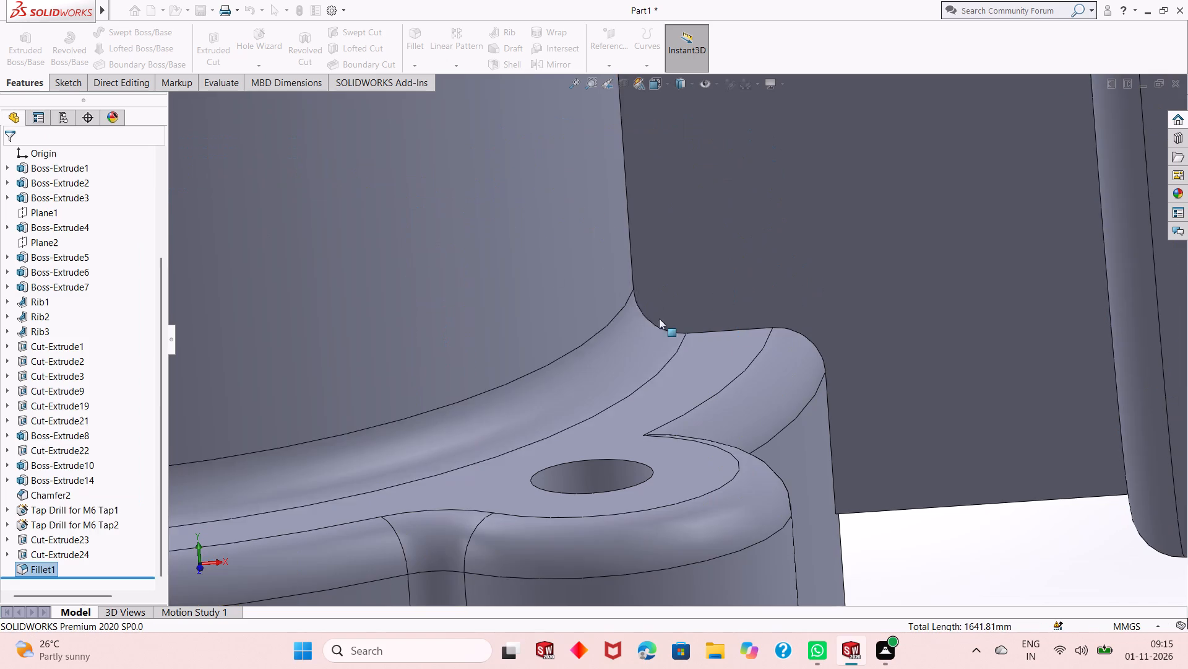
Examine the whole valve body's rounding, comparing the rib junctions at the bottom and top flanges.
scroll(650, 348, "up", 10)
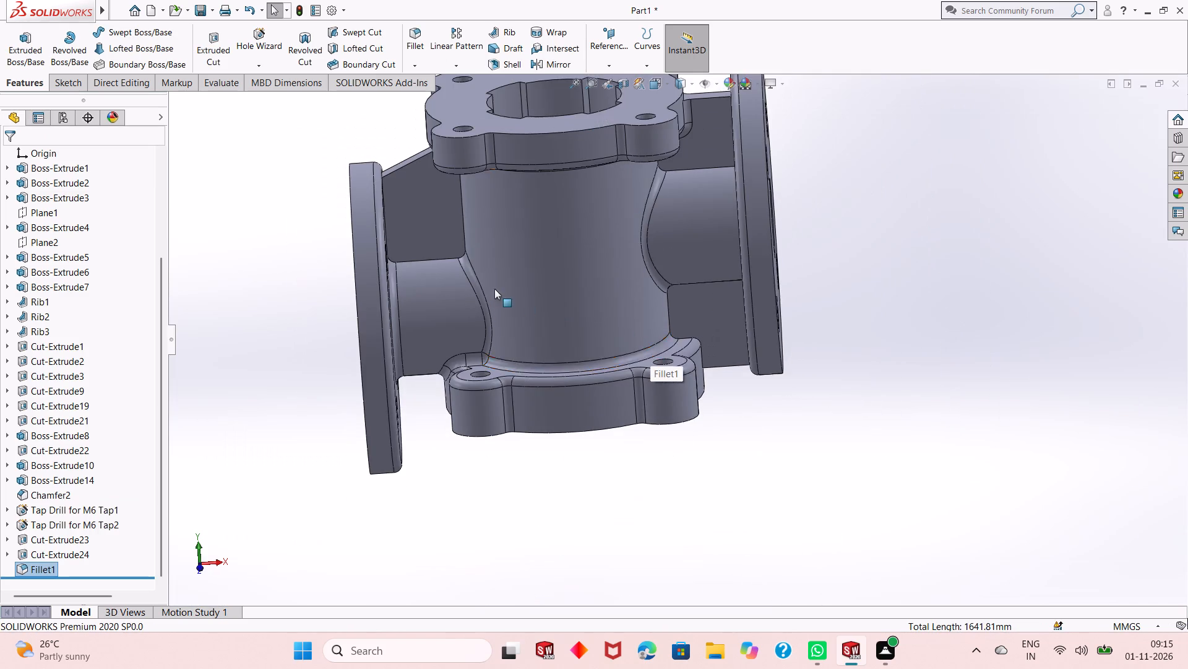
scroll(493, 290, "down", 2)
scroll(654, 348, "up", 1)
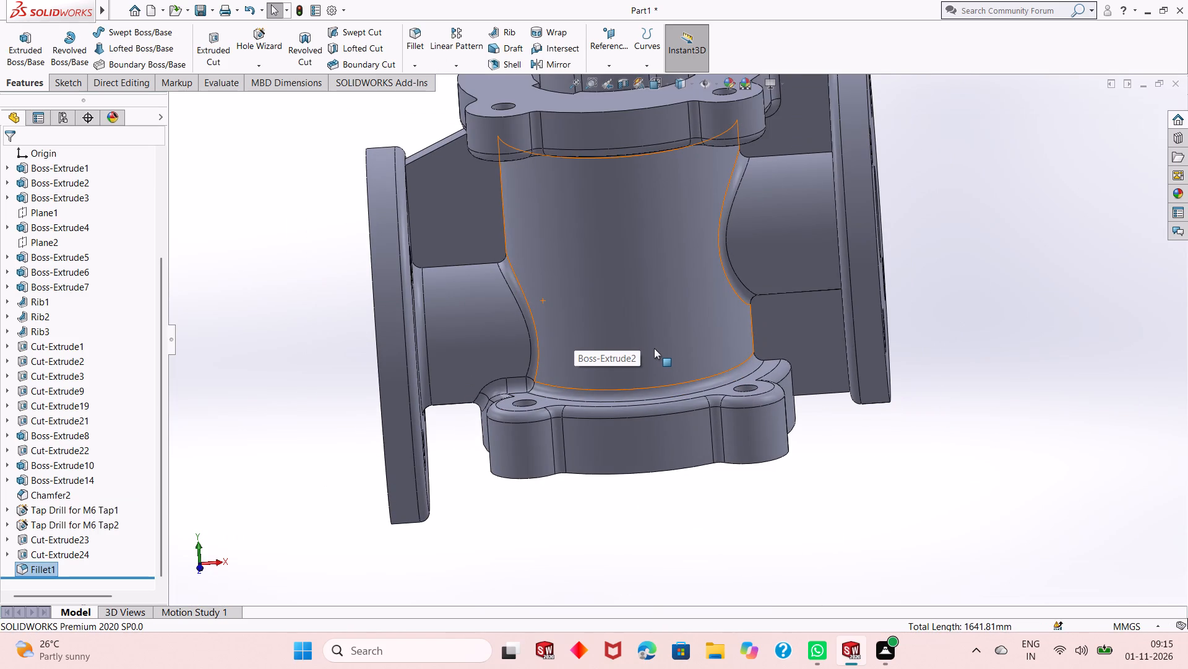
middle_click_drag(799, 352, 543, 424)
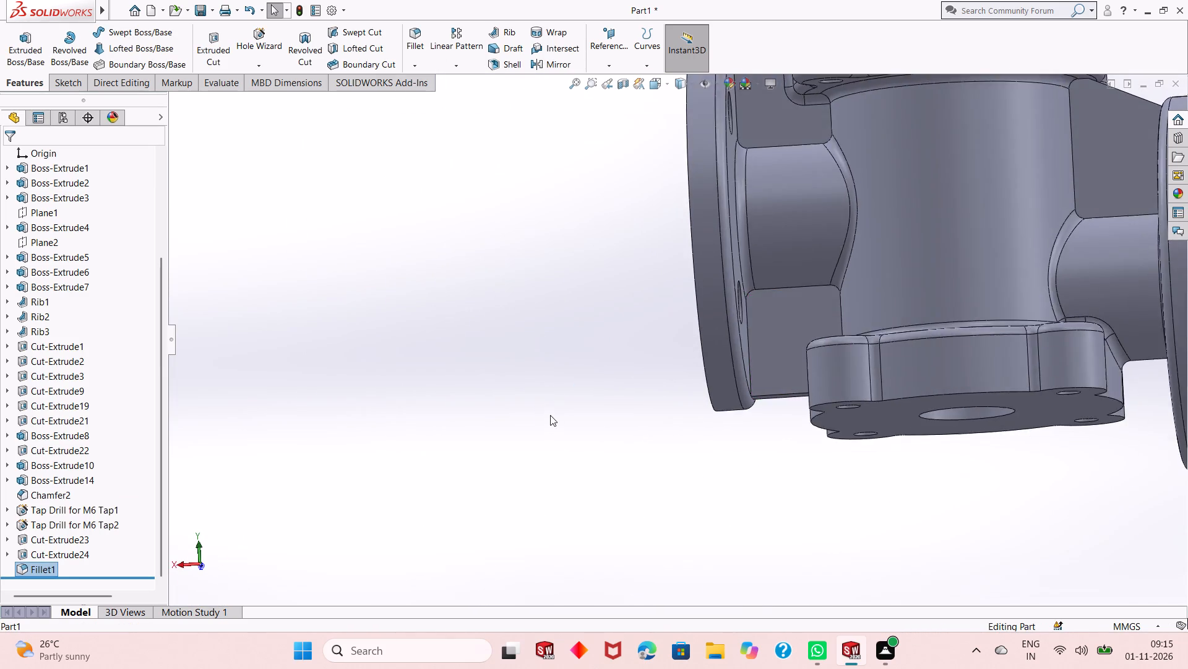
scroll(550, 409, "up", 3)
scroll(992, 274, "down", 2)
middle_click_drag(773, 321, 770, 401)
scroll(710, 372, "down", 2)
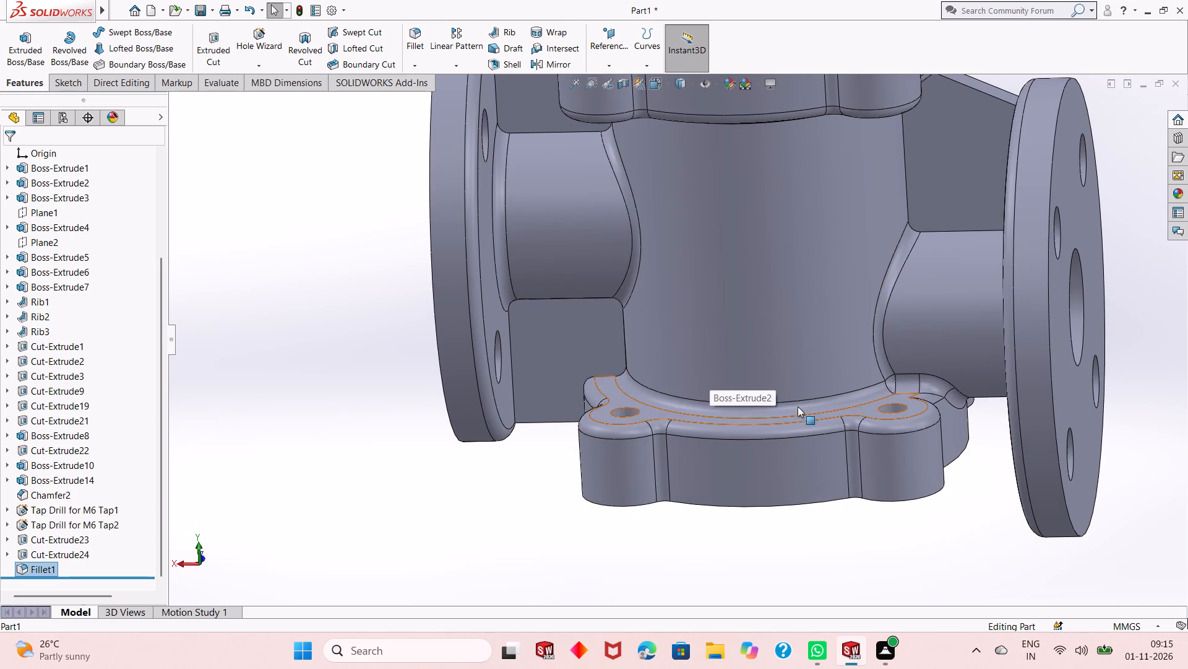
scroll(752, 391, "up", 3)
scroll(800, 343, "down", 1)
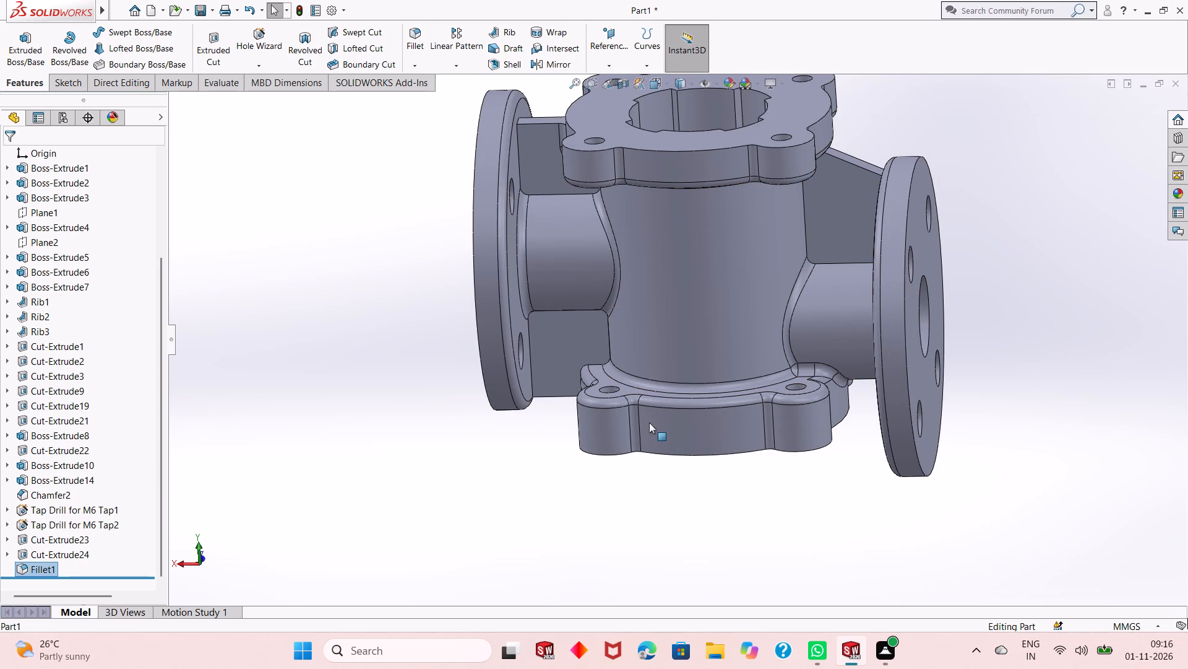
middle_click_drag(536, 197, 536, 223)
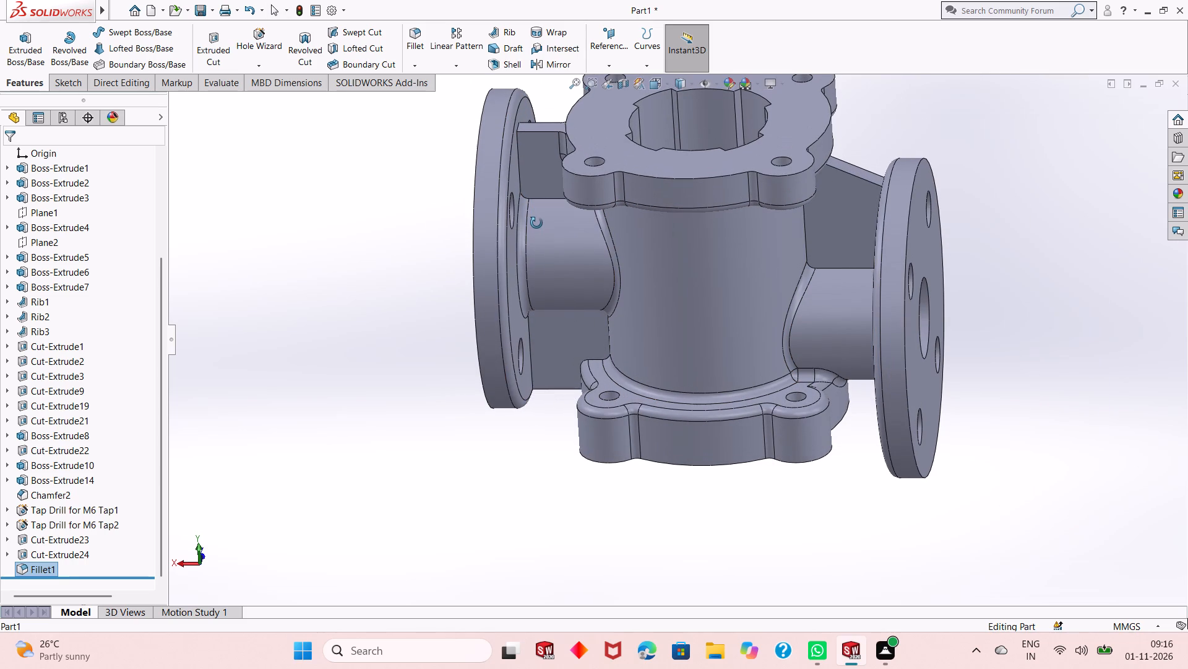
middle_click_drag(536, 223, 559, 166)
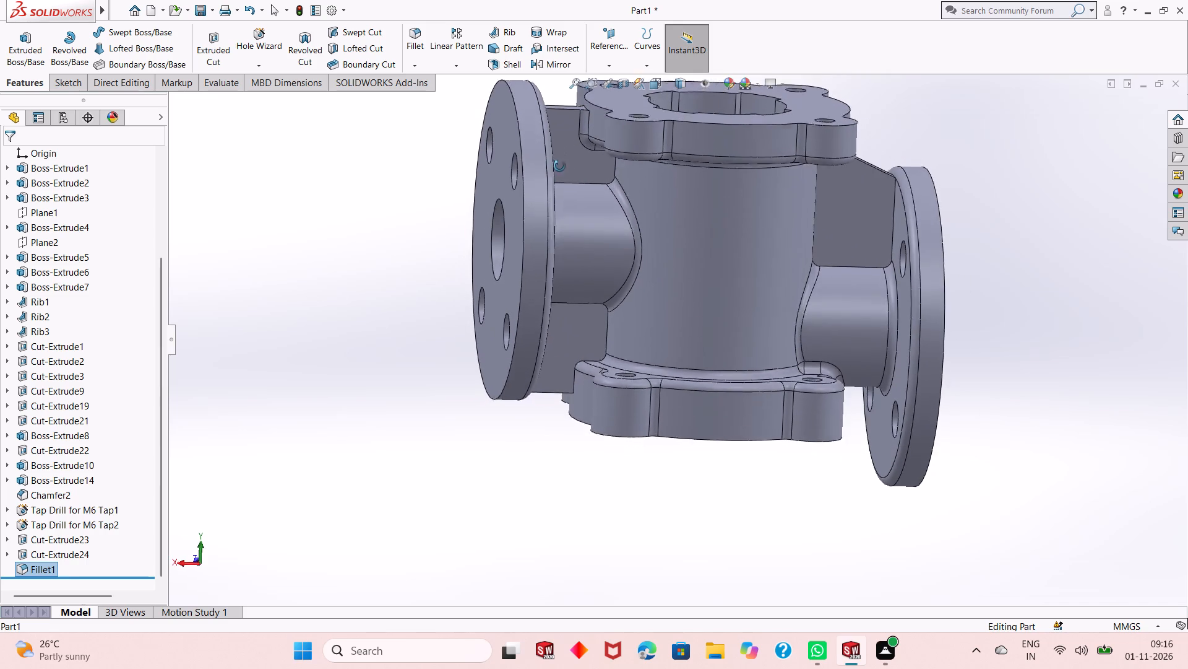
middle_click_drag(559, 166, 559, 154)
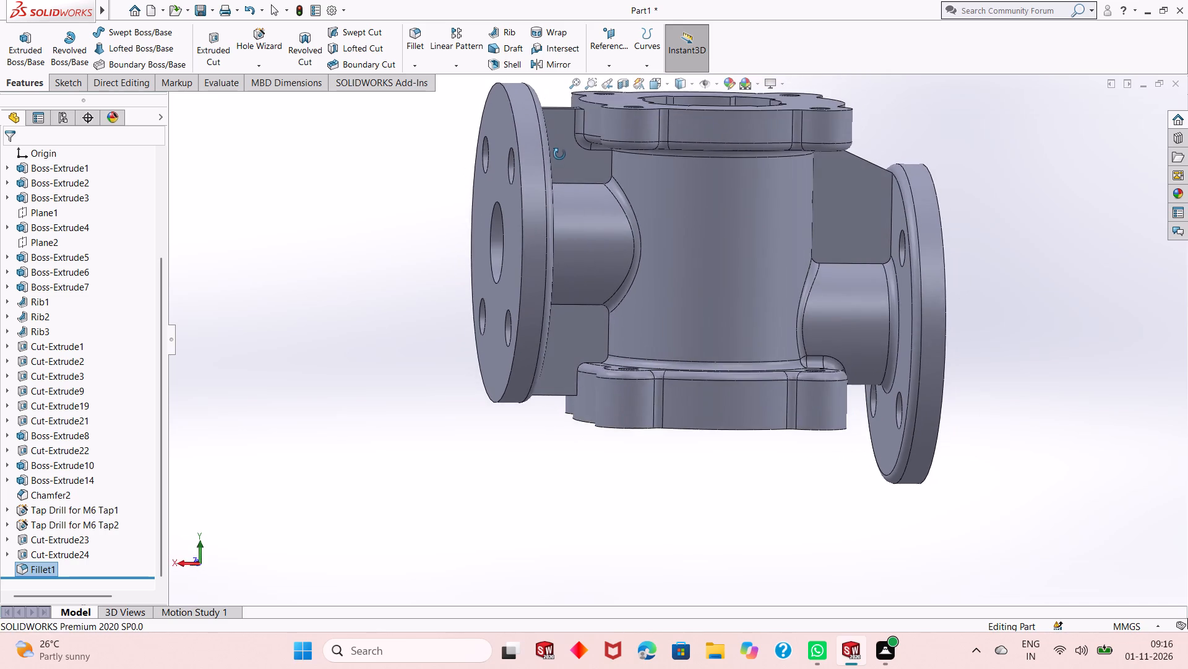
middle_click_drag(559, 154, 558, 174)
scroll(569, 151, "down", 1)
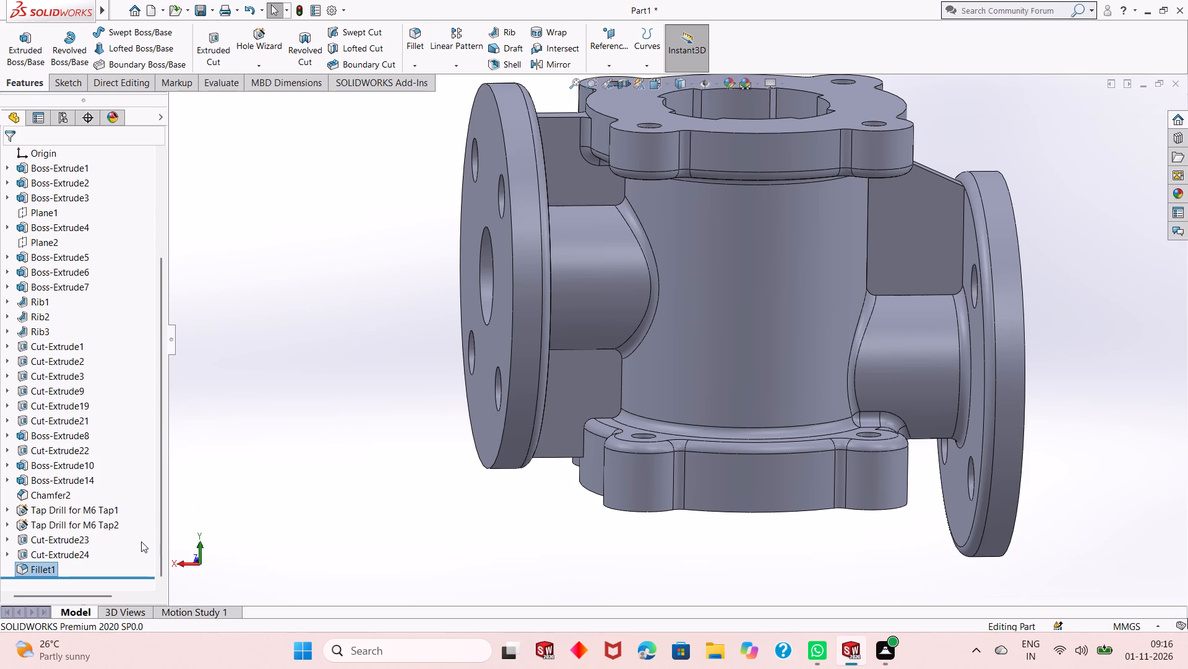
Edit Fillet1 and deselect the vertical edge where the top flange's side meets the +X-side rib's -Z face.
left_click(38, 566)
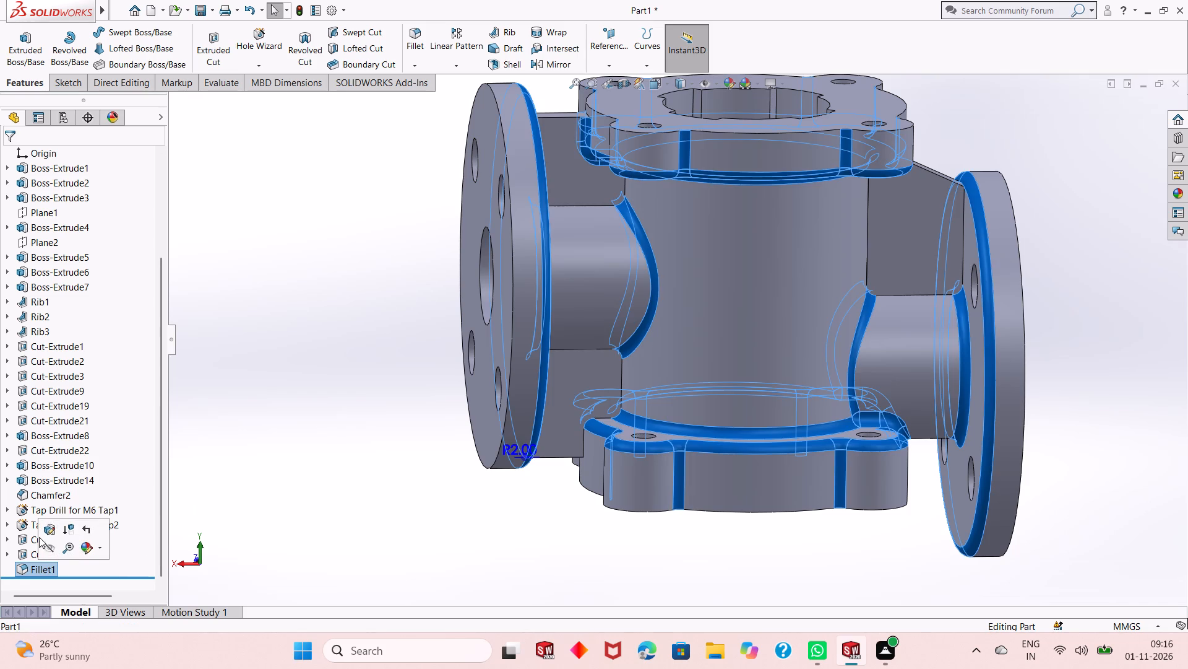
left_click(46, 535)
scroll(578, 144, "down", 9)
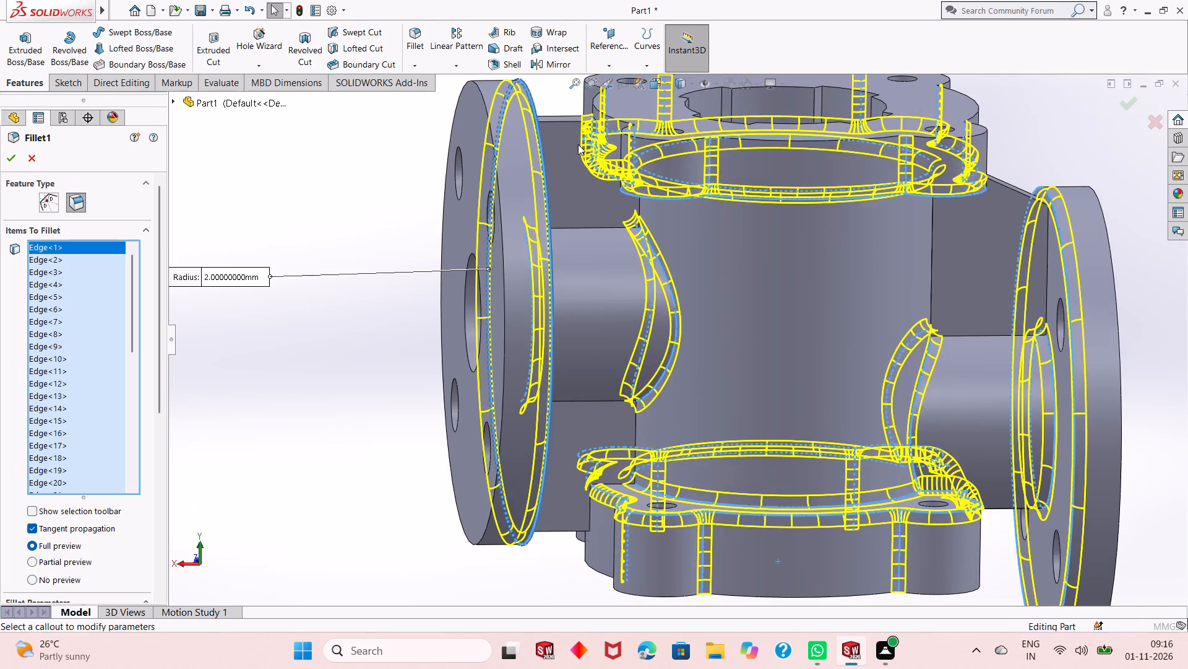
scroll(582, 159, "down", 3)
middle_click_drag(580, 258, 587, 243)
scroll(602, 147, "down", 3)
middle_click_drag(661, 334, 664, 235)
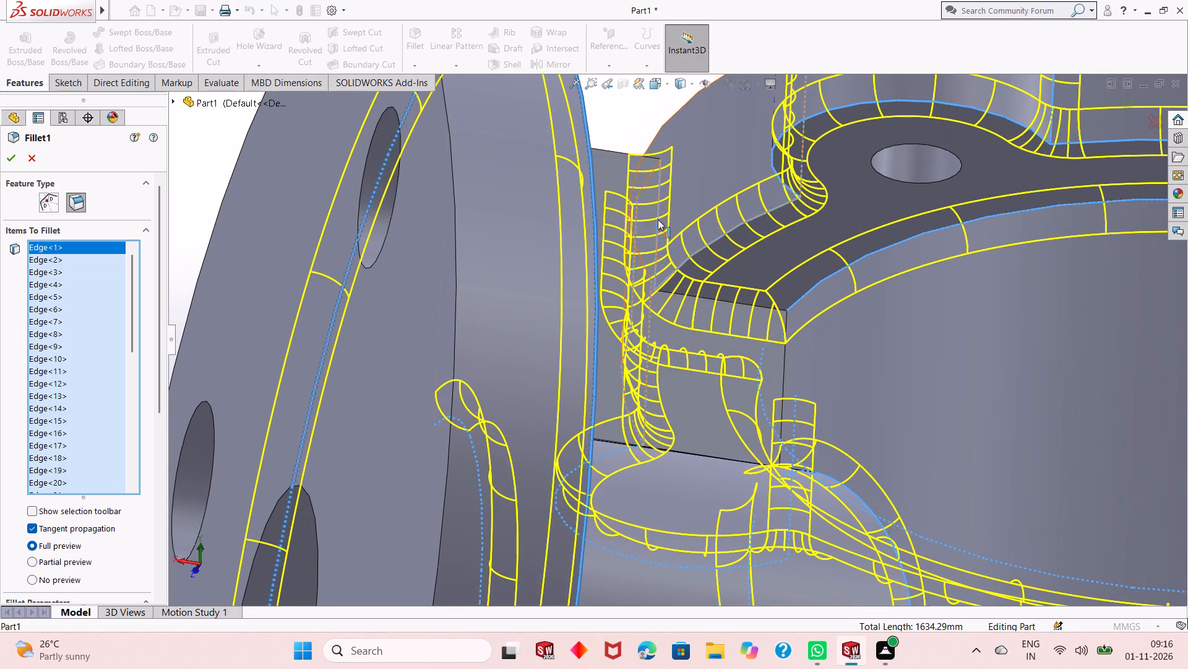
left_click(661, 187)
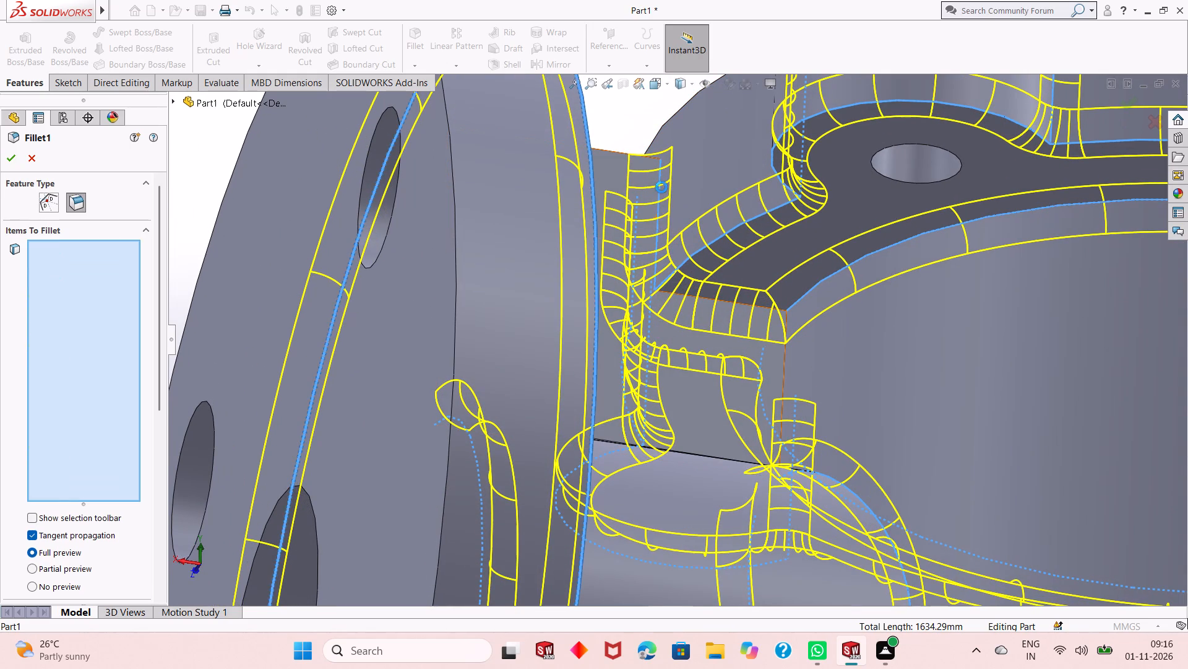
Remove the vertical edge where the top flange's side meets the +X-side rib's +Z face from Fillet1's edge selection.
scroll(643, 227, "up", 2)
middle_click_drag(606, 225, 770, 263)
scroll(648, 249, "up", 2)
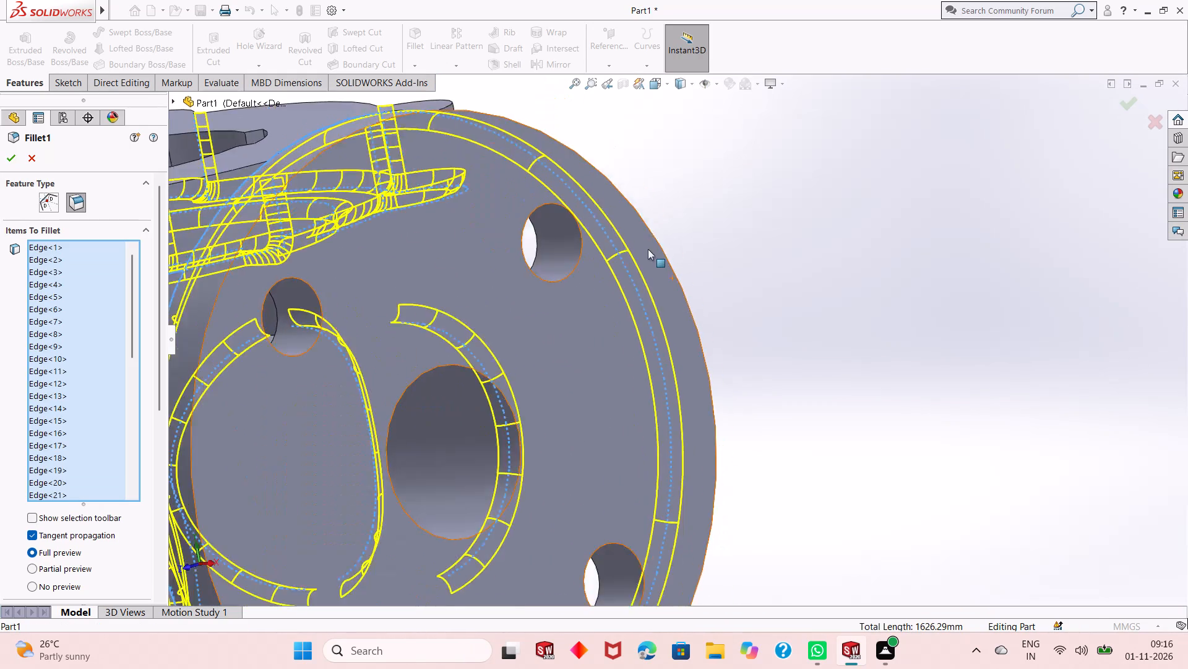
scroll(648, 249, "up", 3)
scroll(430, 245, "down", 2)
middle_click_drag(444, 289, 596, 261)
scroll(475, 270, "down", 2)
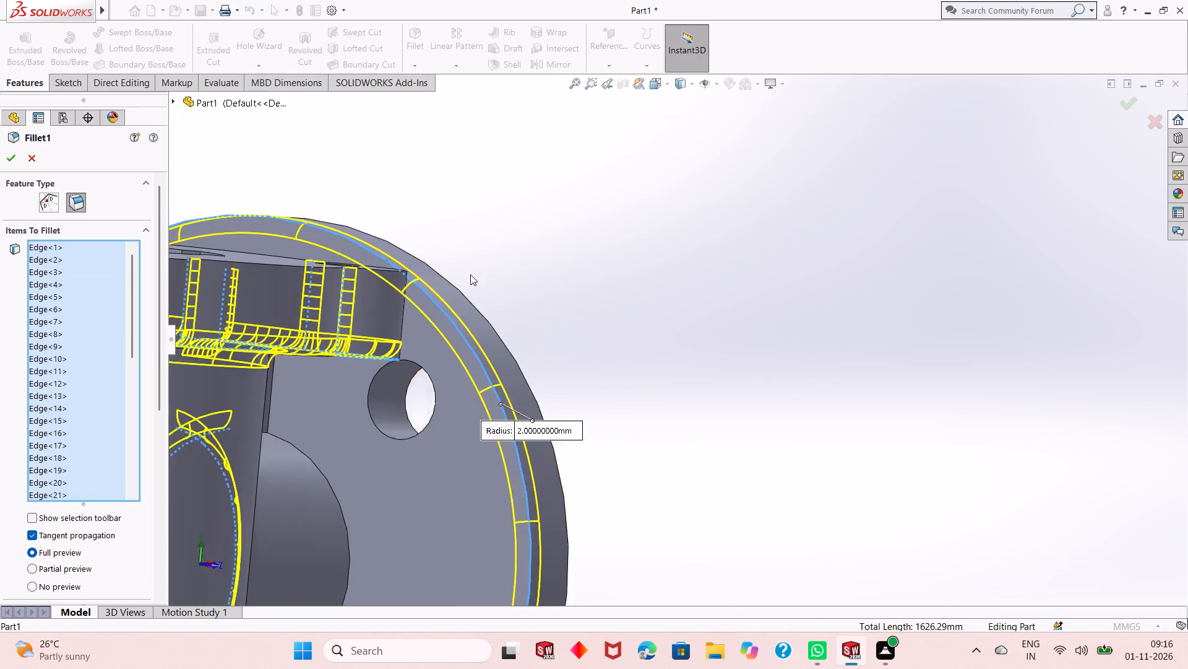
scroll(470, 274, "down", 1)
middle_click_drag(450, 273, 335, 324)
scroll(288, 292, "down", 4)
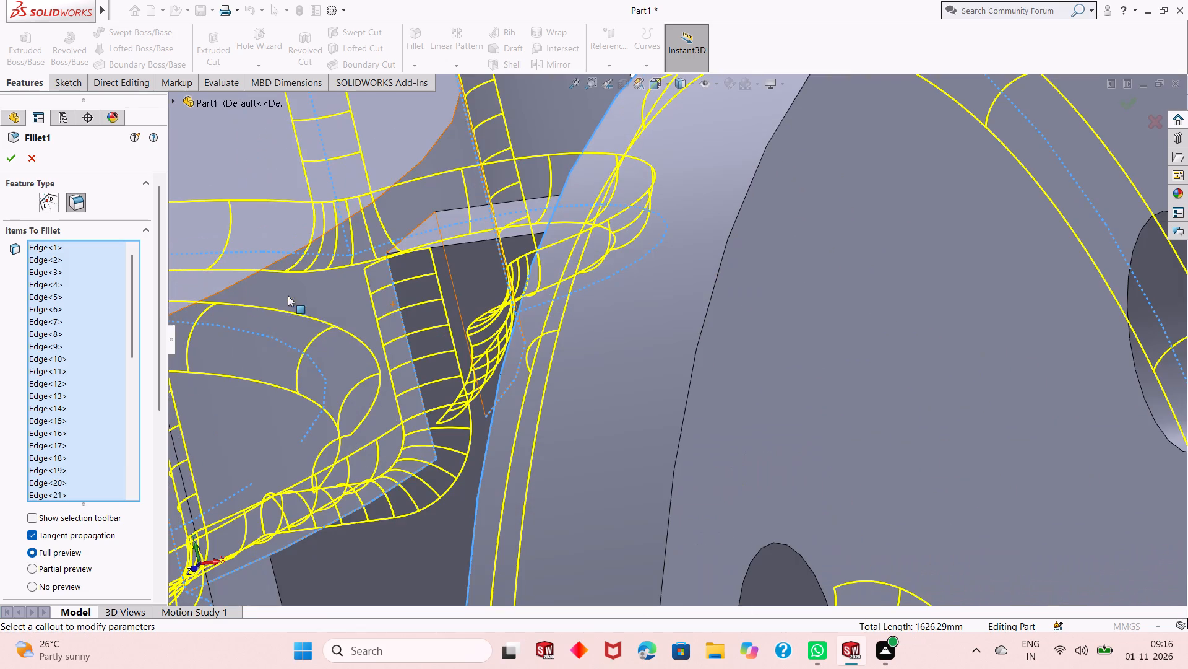
left_click(391, 271)
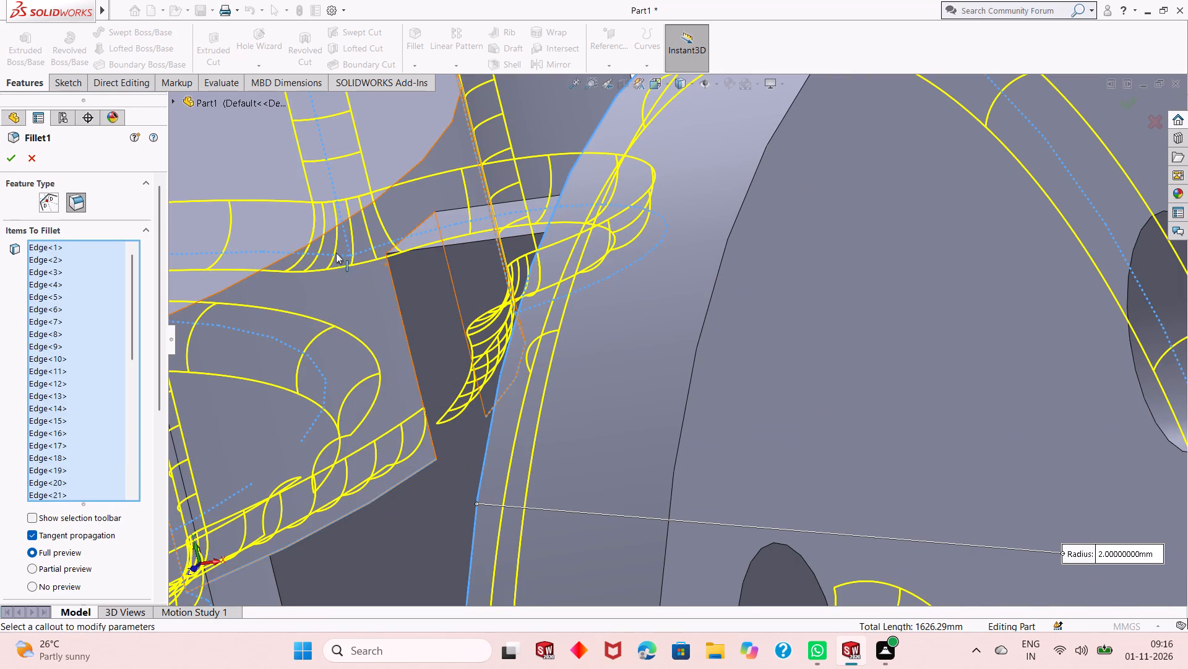
left_click(4, 163)
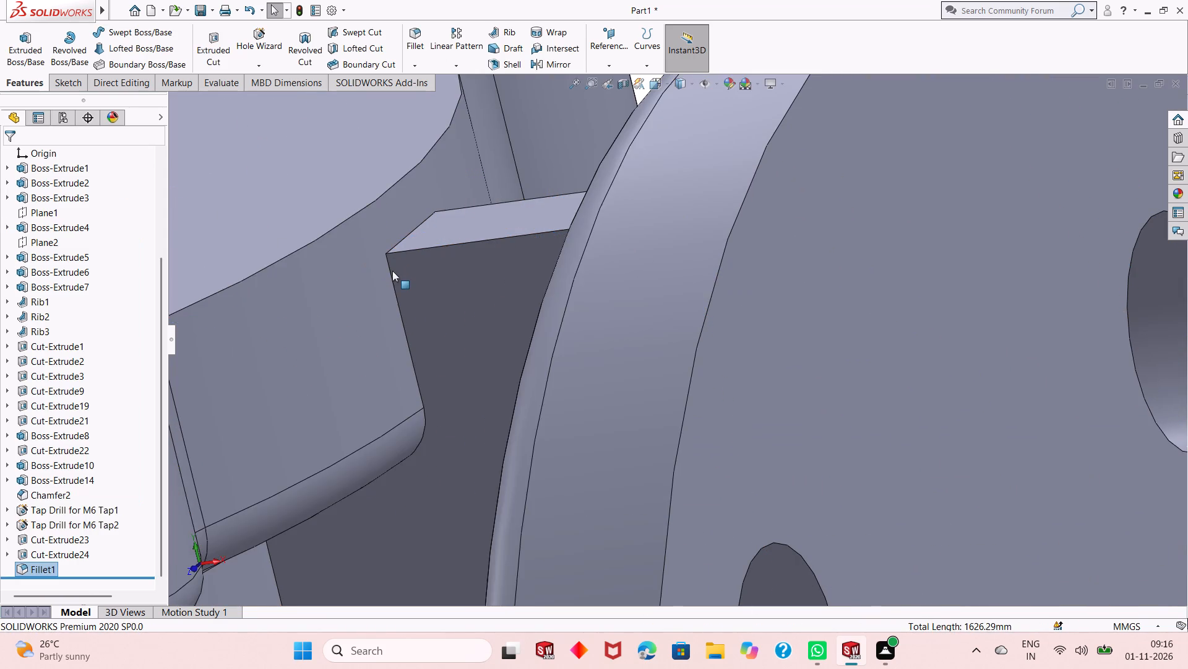
Examine the whole valve body's fillets and the rib junctions at both flanges from above and below.
scroll(392, 271, "up", 10)
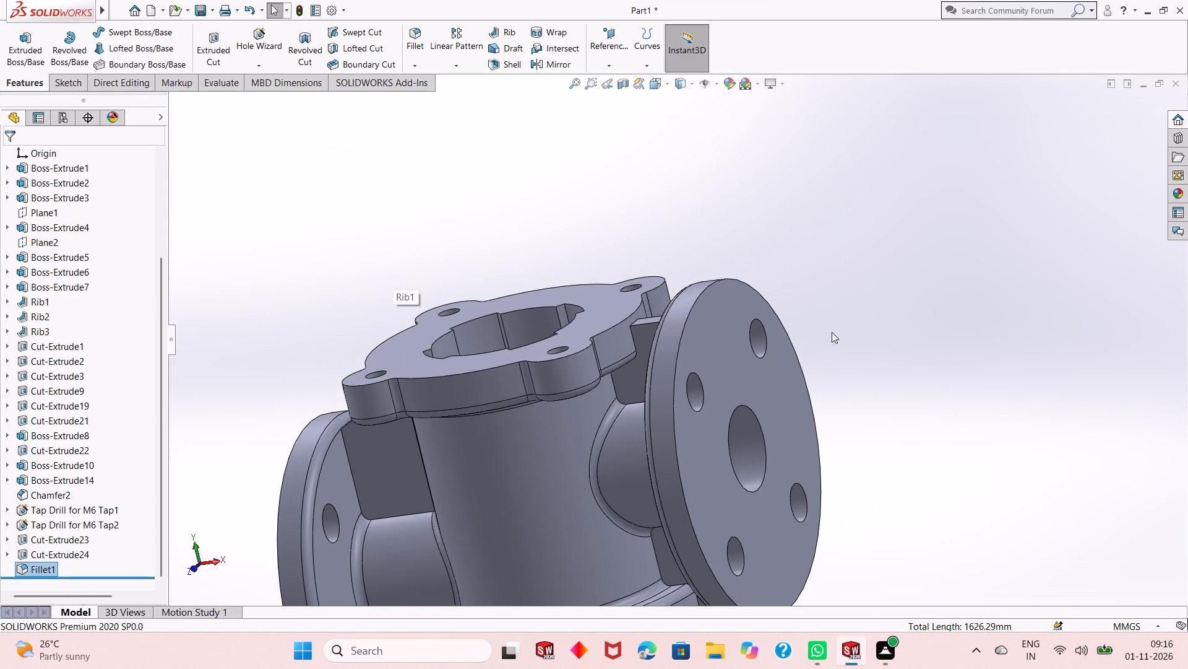
middle_click_drag(848, 322, 704, 287)
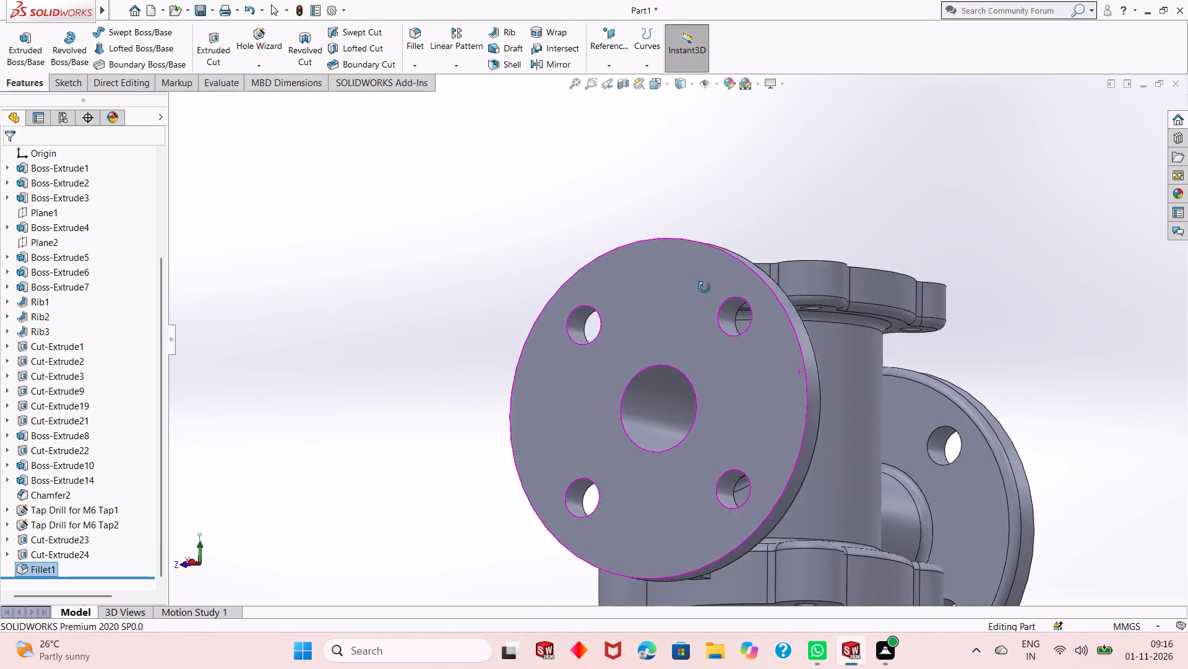
middle_click_drag(704, 287, 653, 294)
scroll(611, 288, "up", 3)
scroll(1076, 394, "down", 3)
middle_click_drag(717, 318, 699, 342)
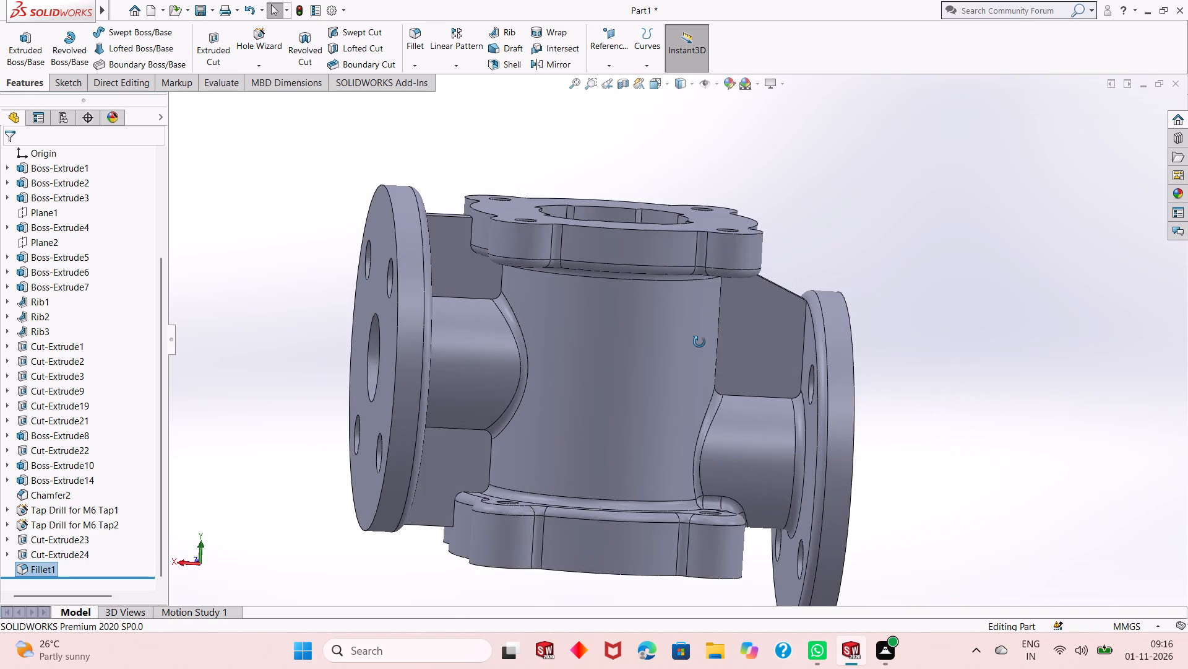
middle_click_drag(699, 342, 661, 276)
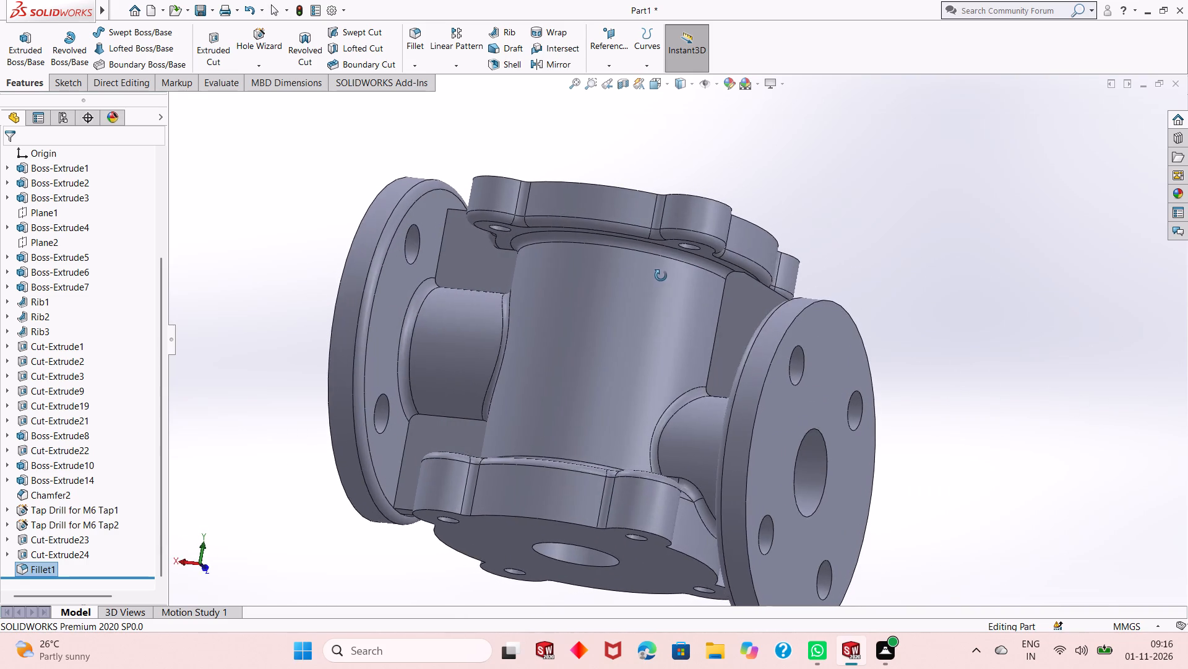
middle_click_drag(661, 276, 678, 238)
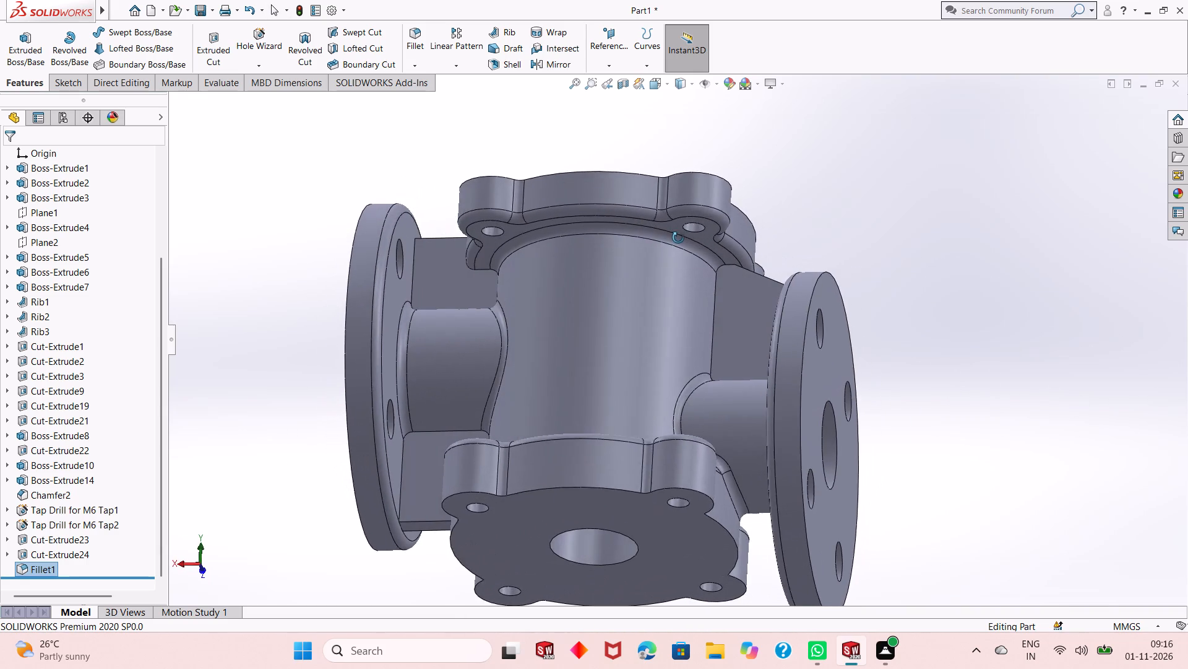
middle_click_drag(678, 238, 660, 370)
scroll(646, 391, "up", 2)
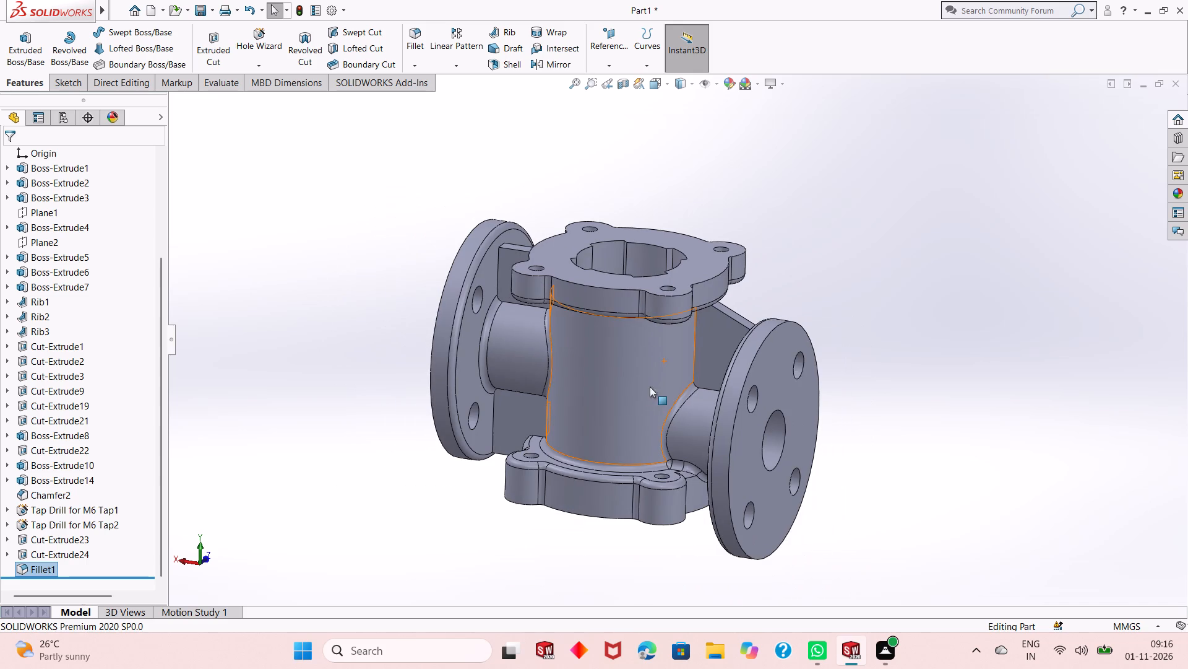
Change the whole valve body's colour to a bright cyan with a red value of 15.
left_click(883, 278)
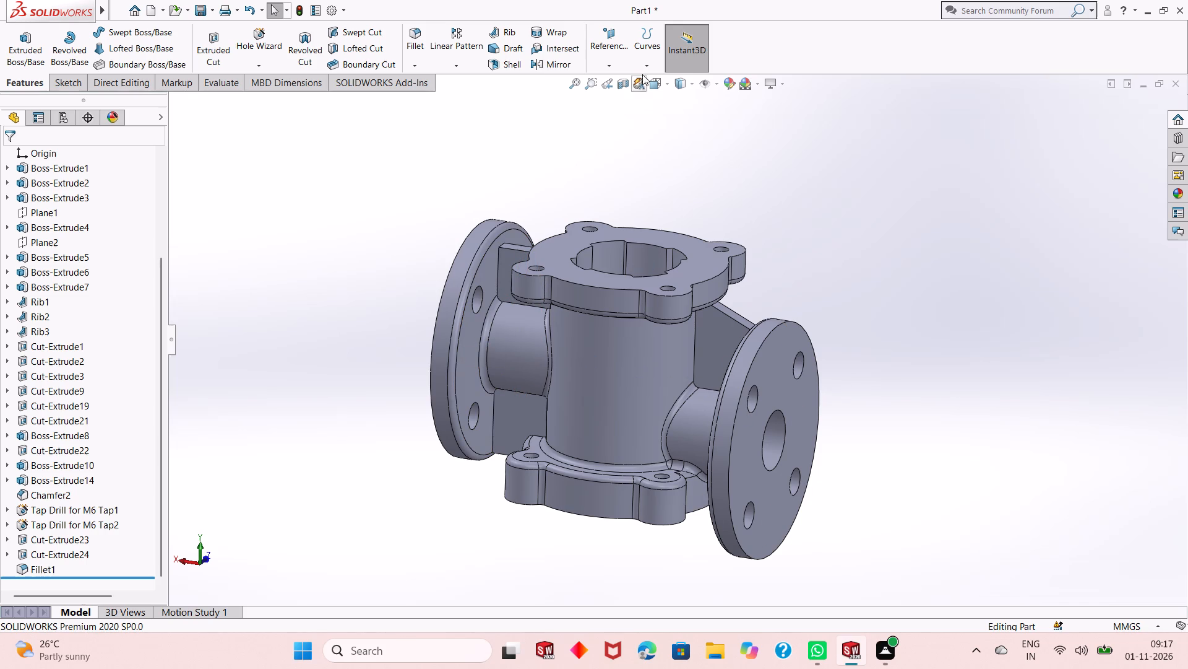
left_click(727, 82)
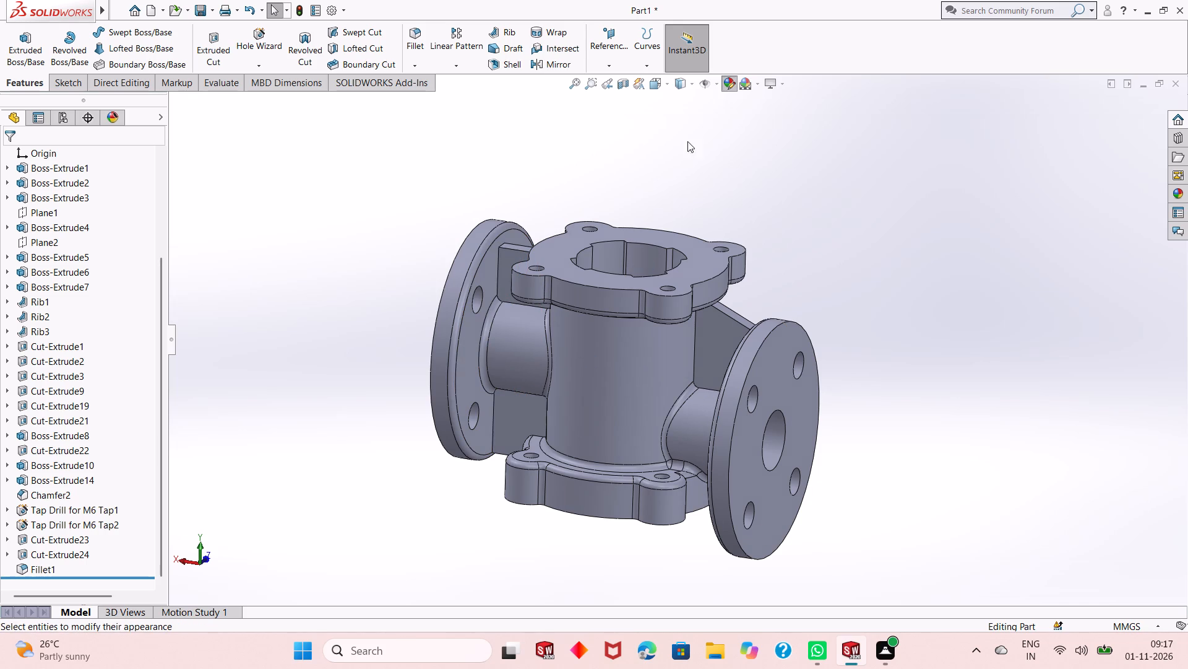
left_click(111, 530)
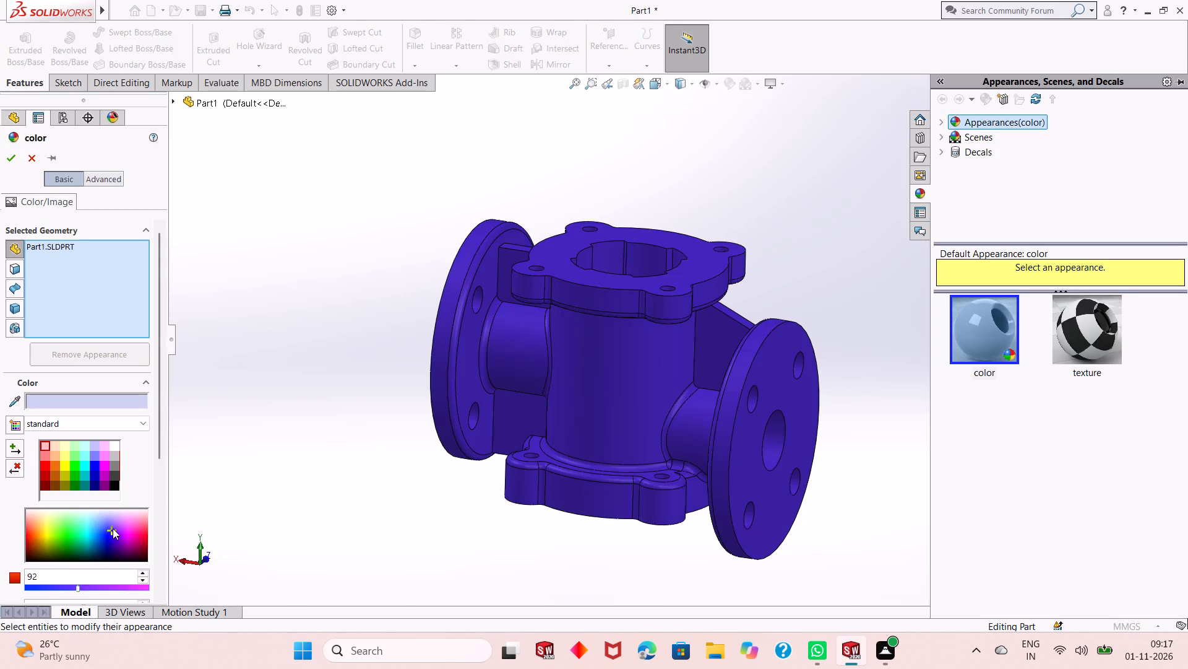
left_click(88, 535)
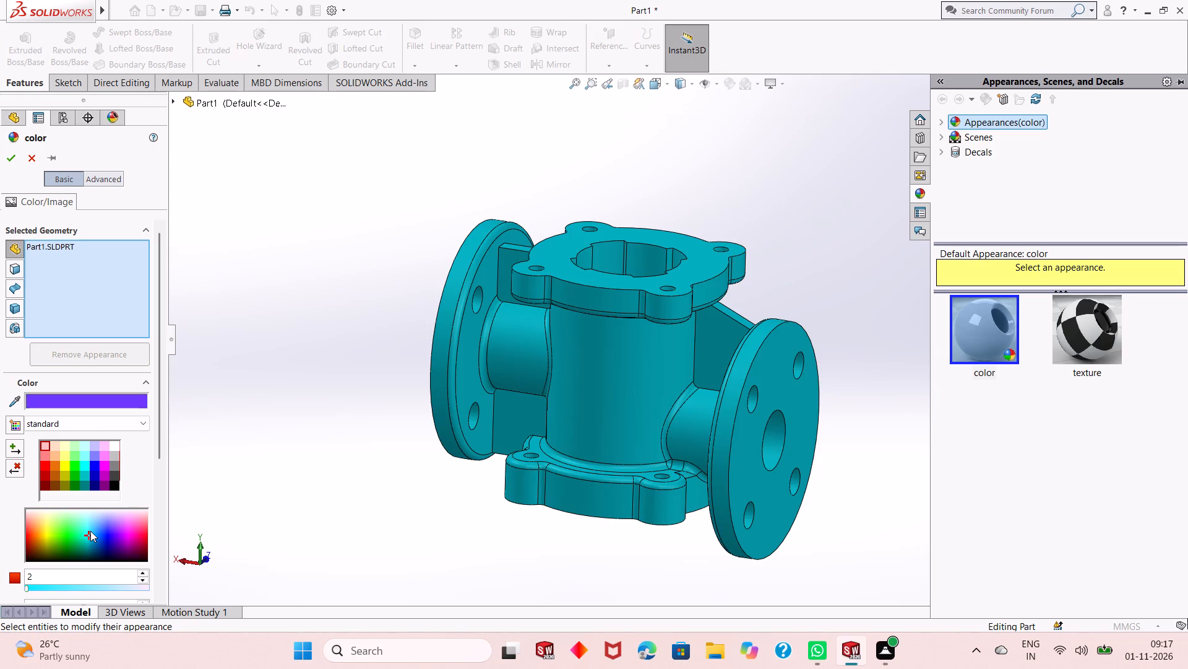
left_click(90, 531)
left_click(90, 535)
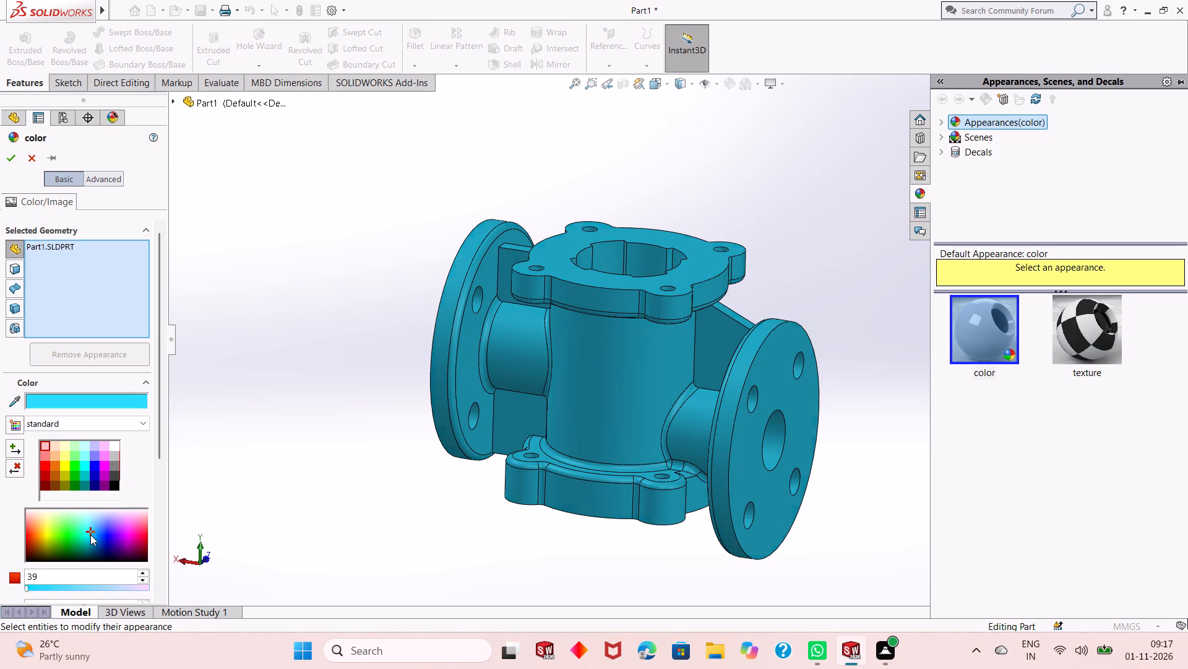
left_click(90, 535)
left_click(90, 535)
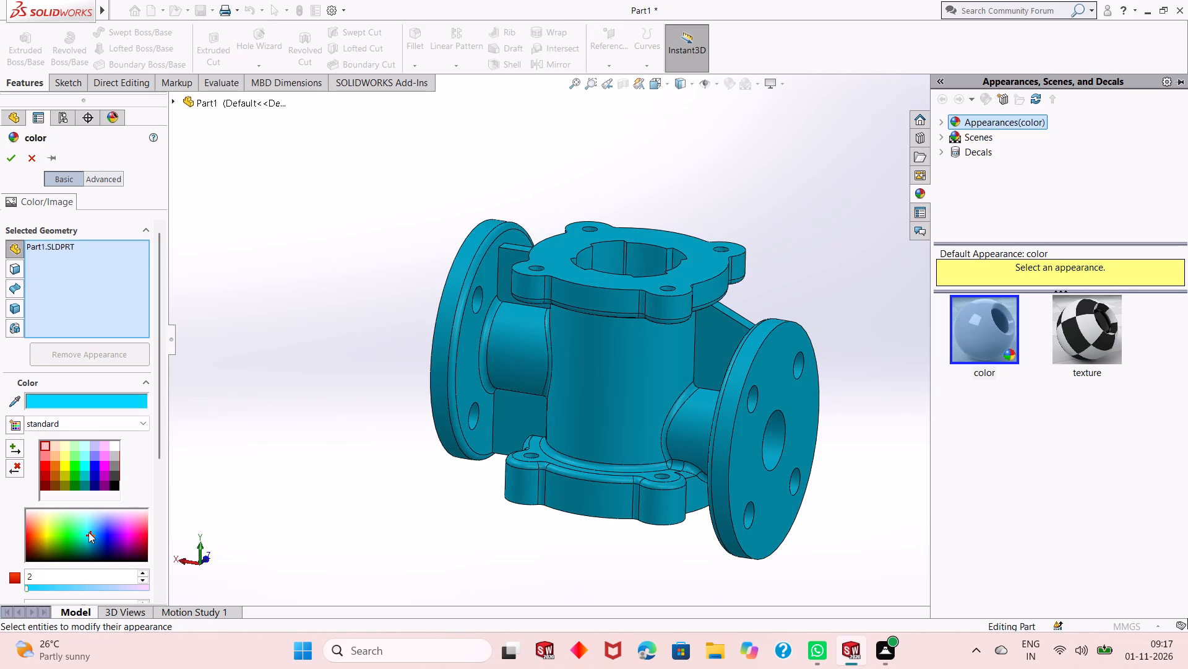
left_click(88, 532)
left_click(88, 534)
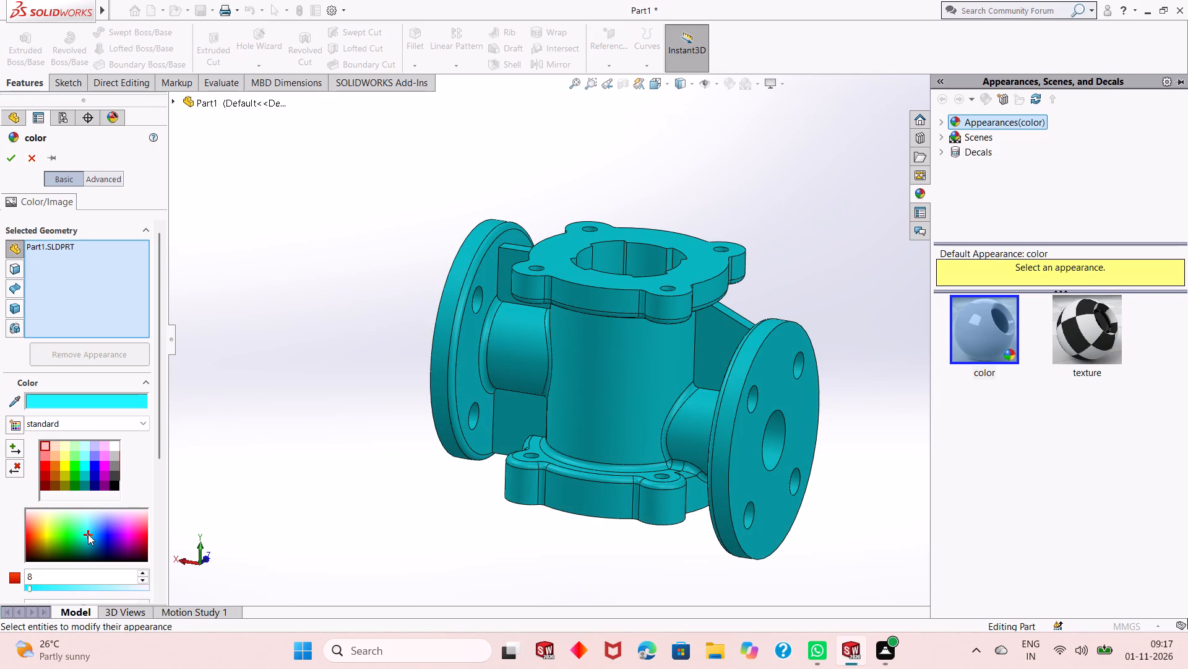
left_click(88, 534)
left_click(88, 535)
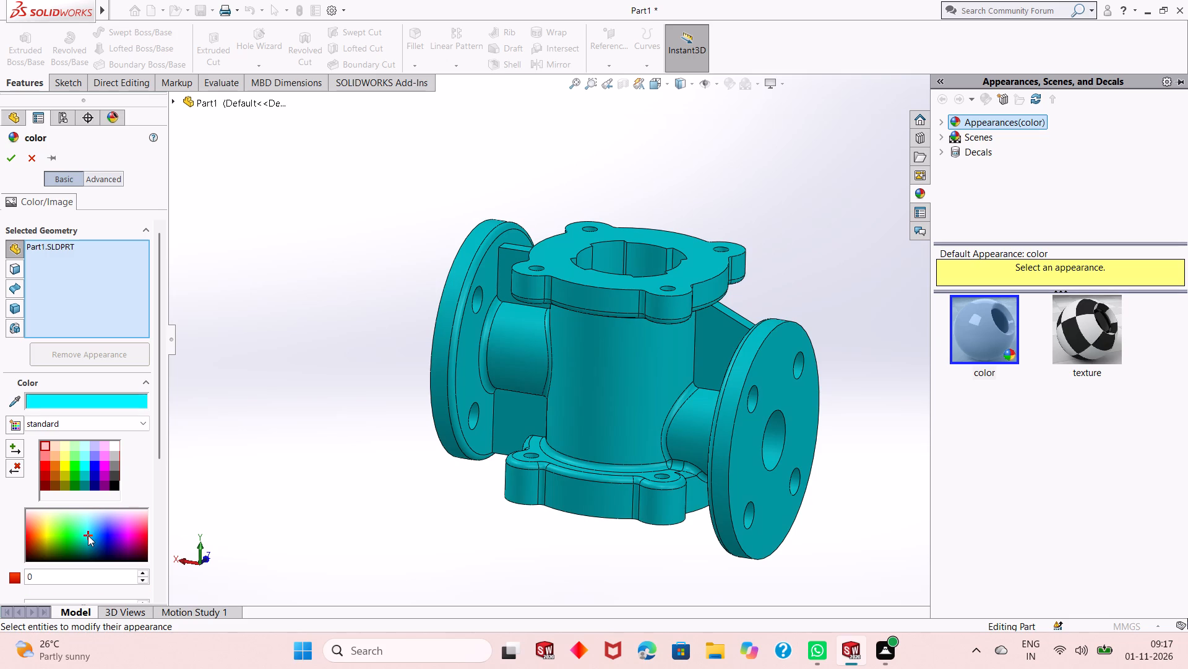
left_click(90, 531)
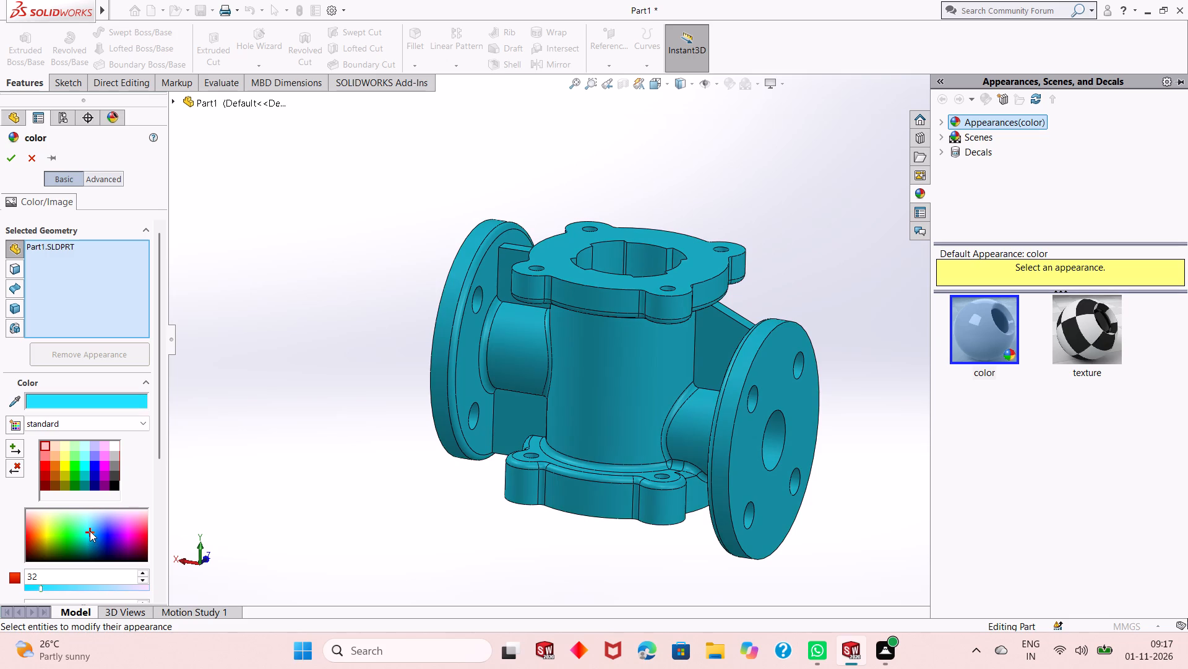
left_click(87, 531)
left_click(87, 534)
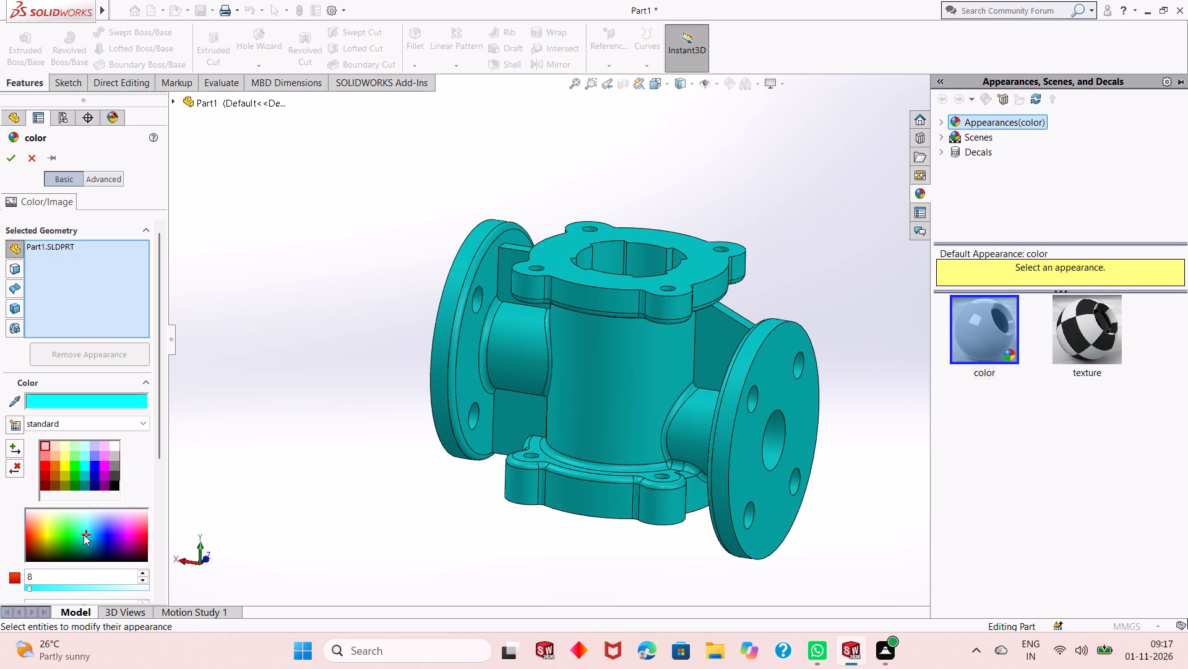
left_click(87, 532)
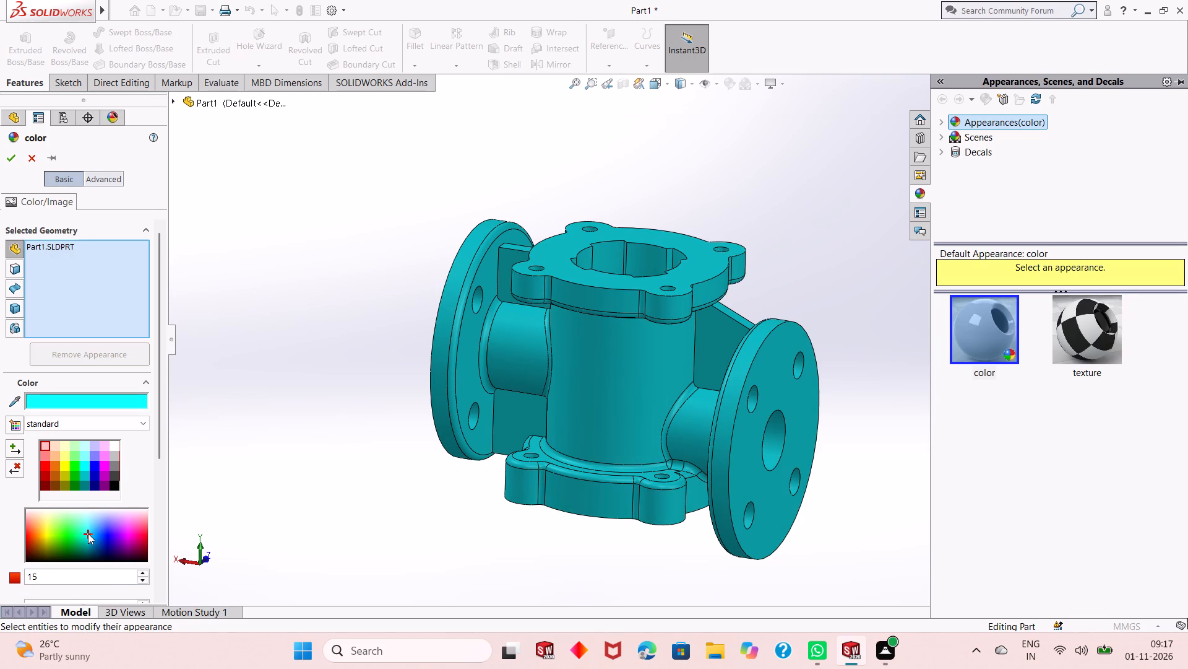
left_click(15, 164)
left_click(775, 201)
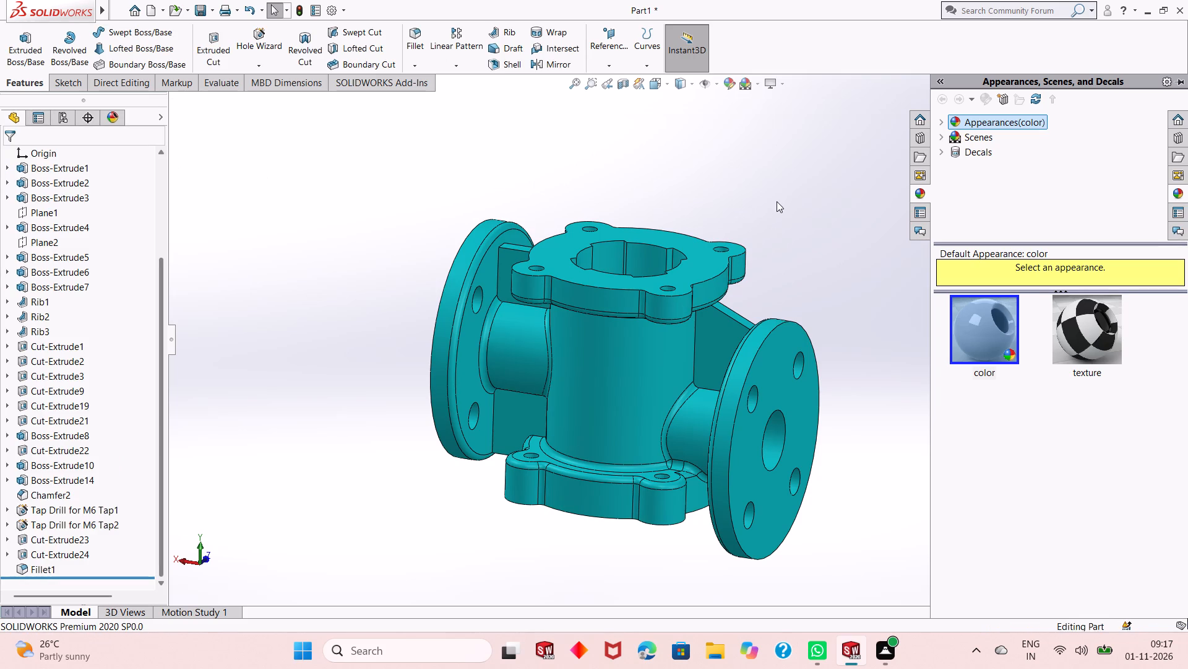
Apply the polished aluminum metal appearance to the cut feature that forms the -X-side port's central bore.
scroll(657, 325, "down", 3)
scroll(632, 365, "up", 4)
scroll(606, 393, "down", 2)
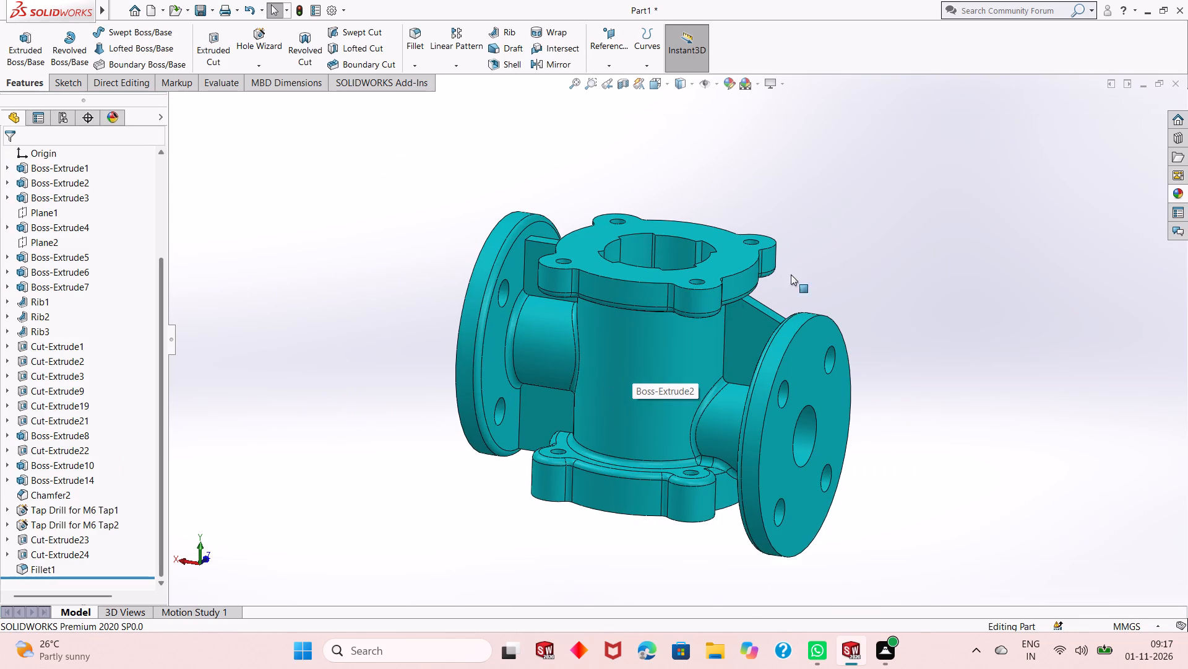
left_click(1186, 192)
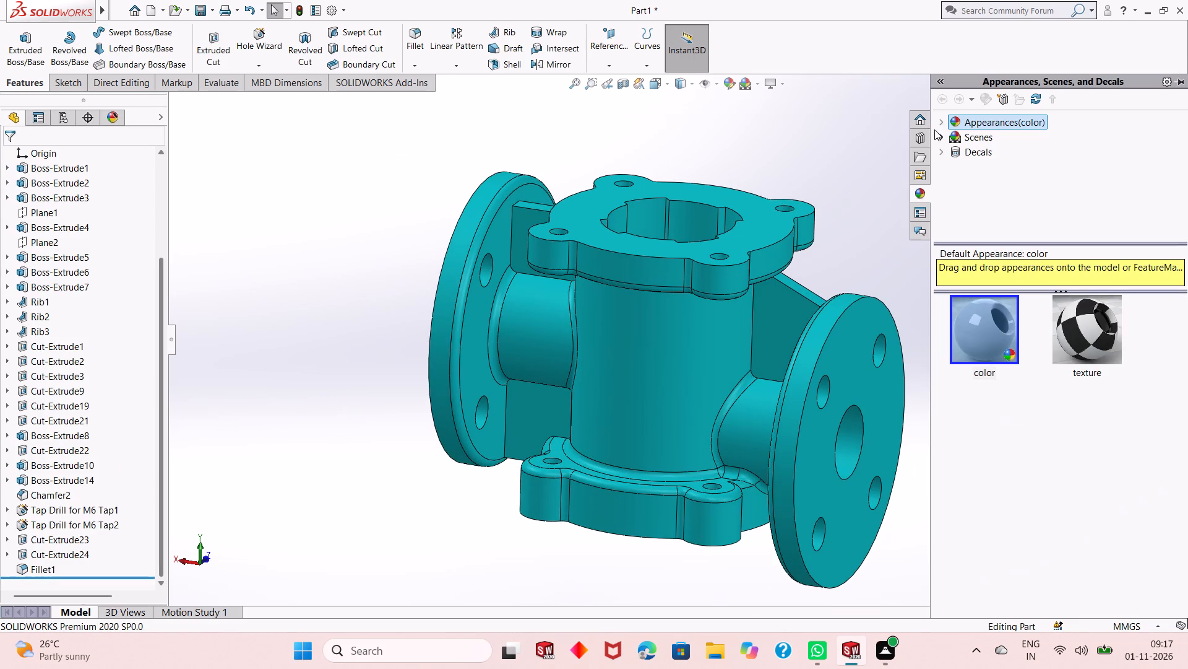
left_click(939, 126)
left_click(991, 159)
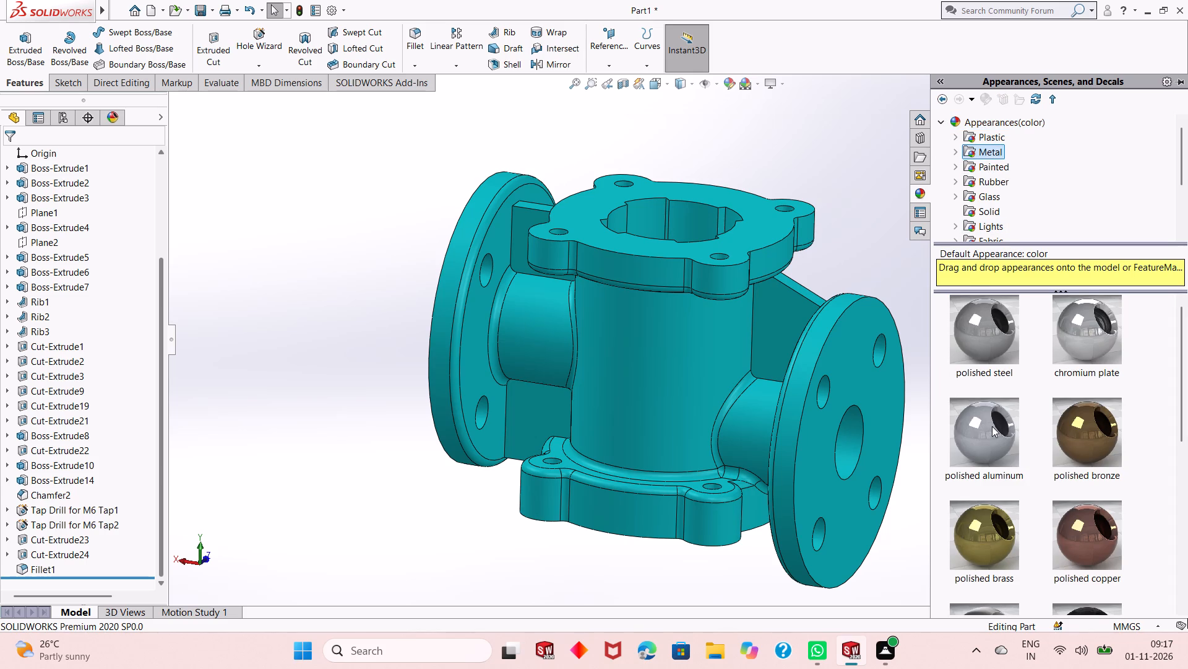
left_click_drag(992, 430, 851, 442)
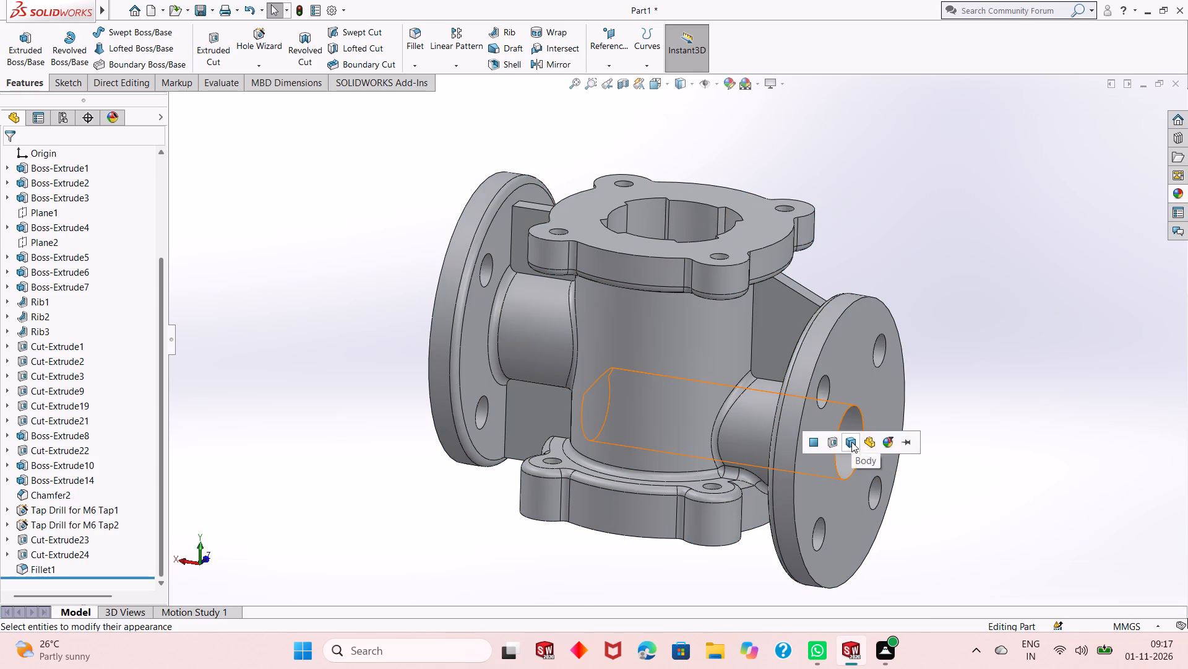
left_click(837, 442)
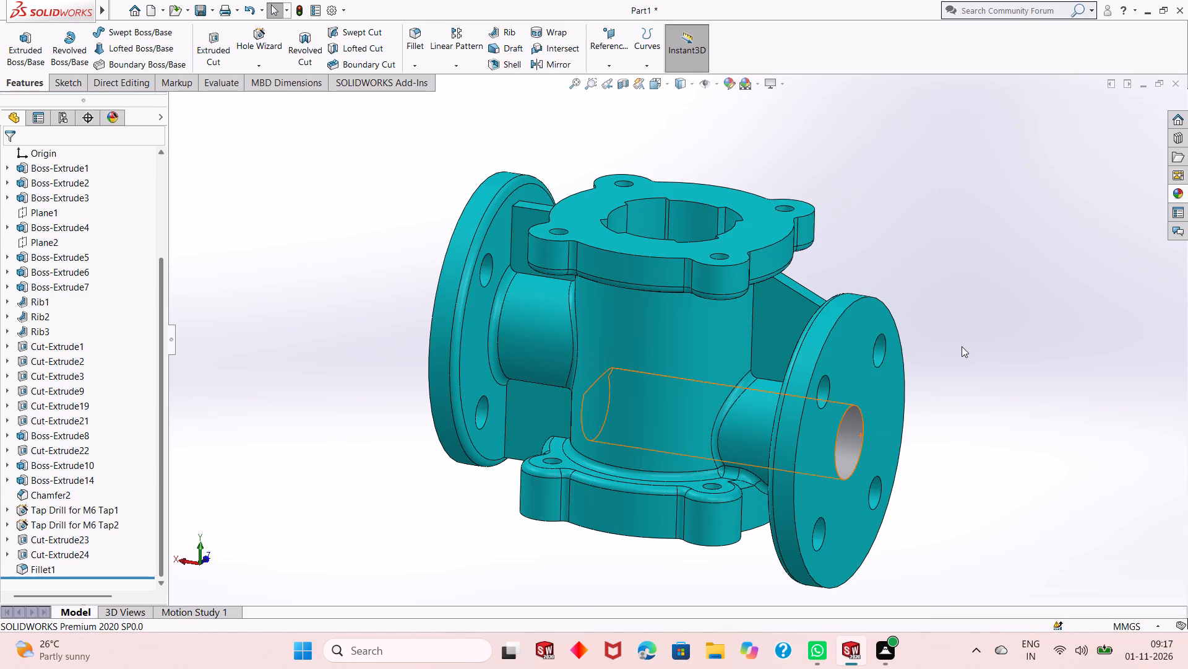
Apply the polished aluminum appearance to the feature forming the four bolt holes in the -X-side port flange.
left_click(1174, 199)
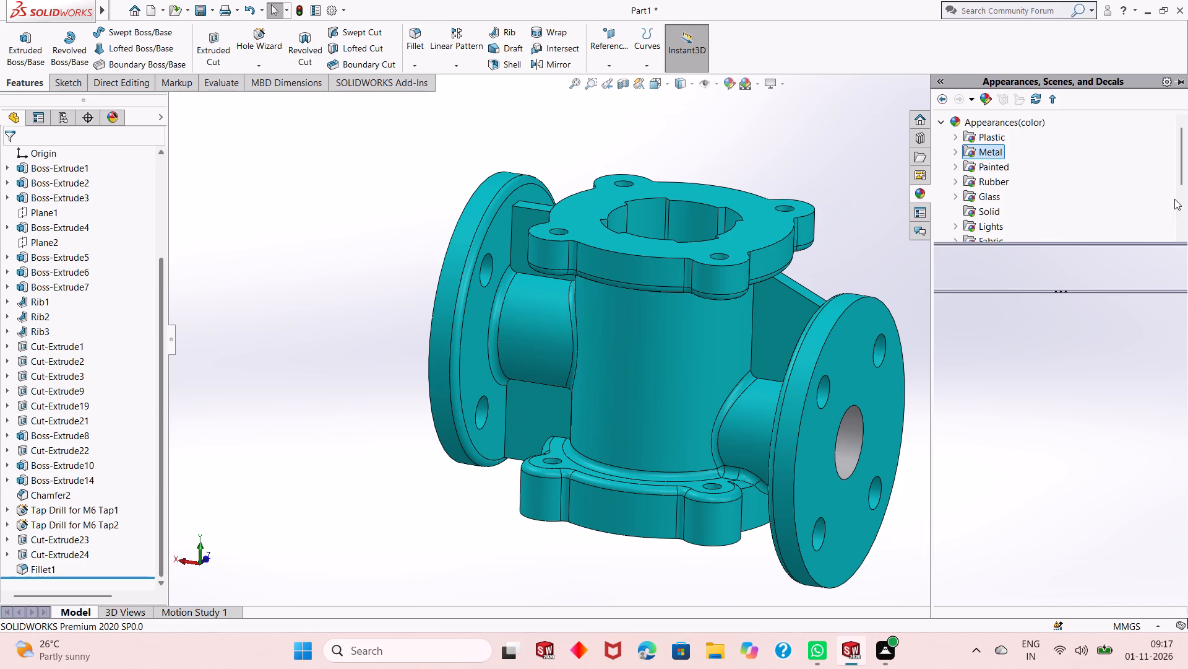
left_click_drag(978, 427, 879, 359)
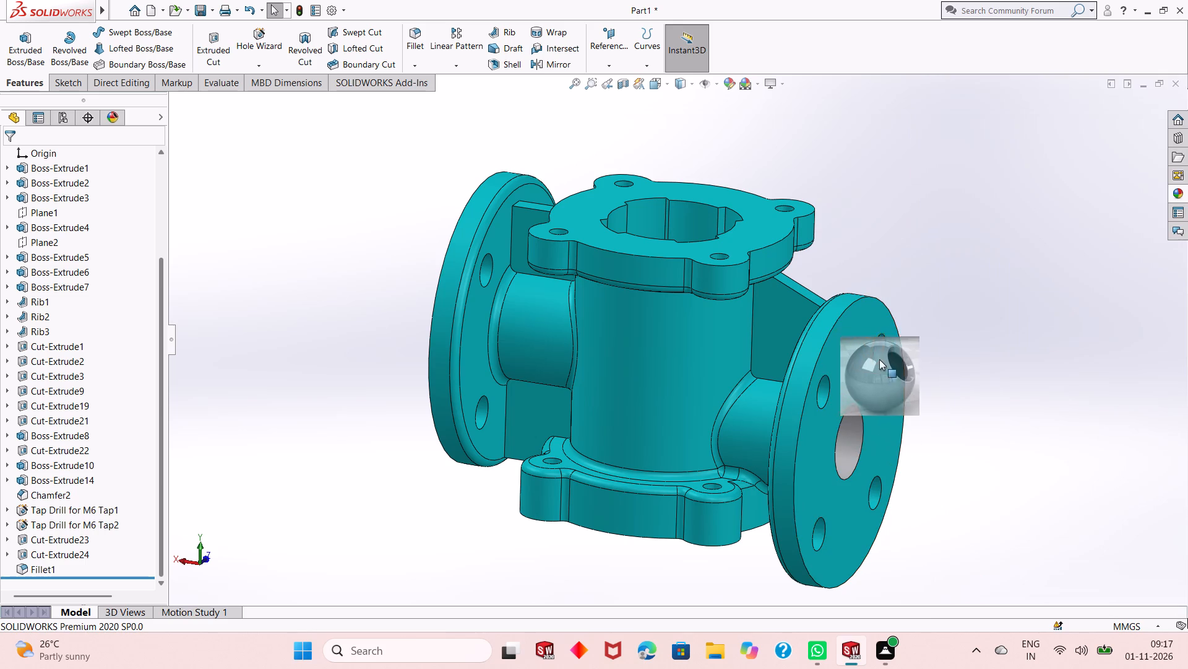
left_click_drag(879, 359, 879, 346)
left_click(879, 346)
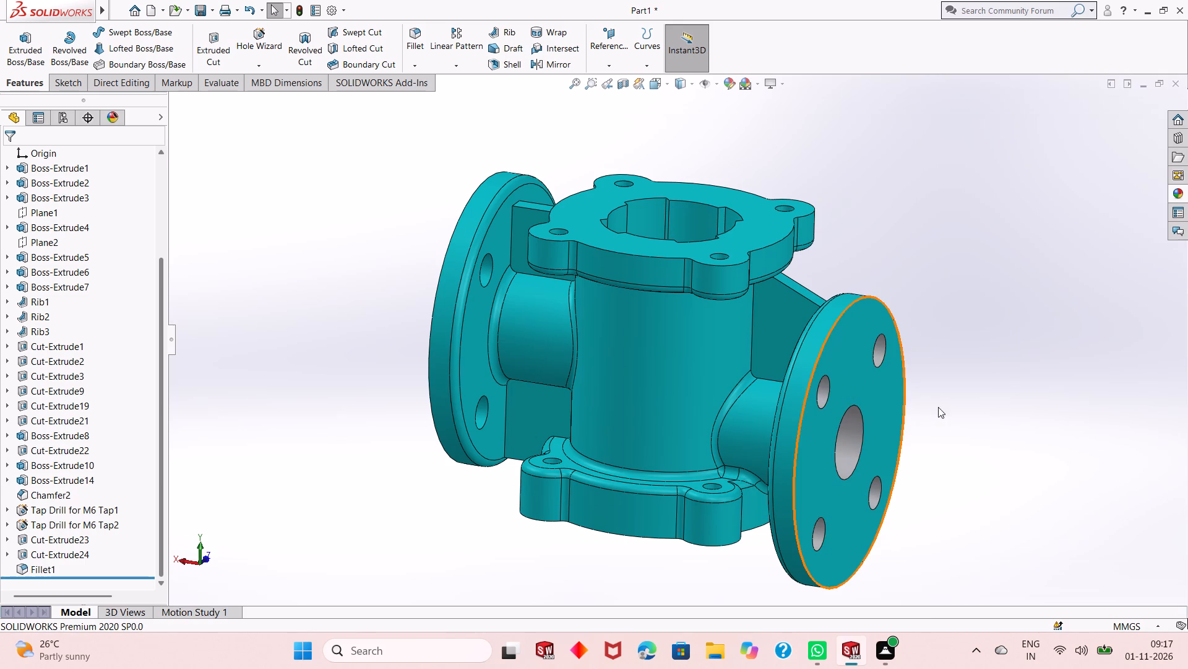
Apply the polished aluminum appearance to the central bore of the +X-side port.
middle_click_drag(936, 458, 833, 367)
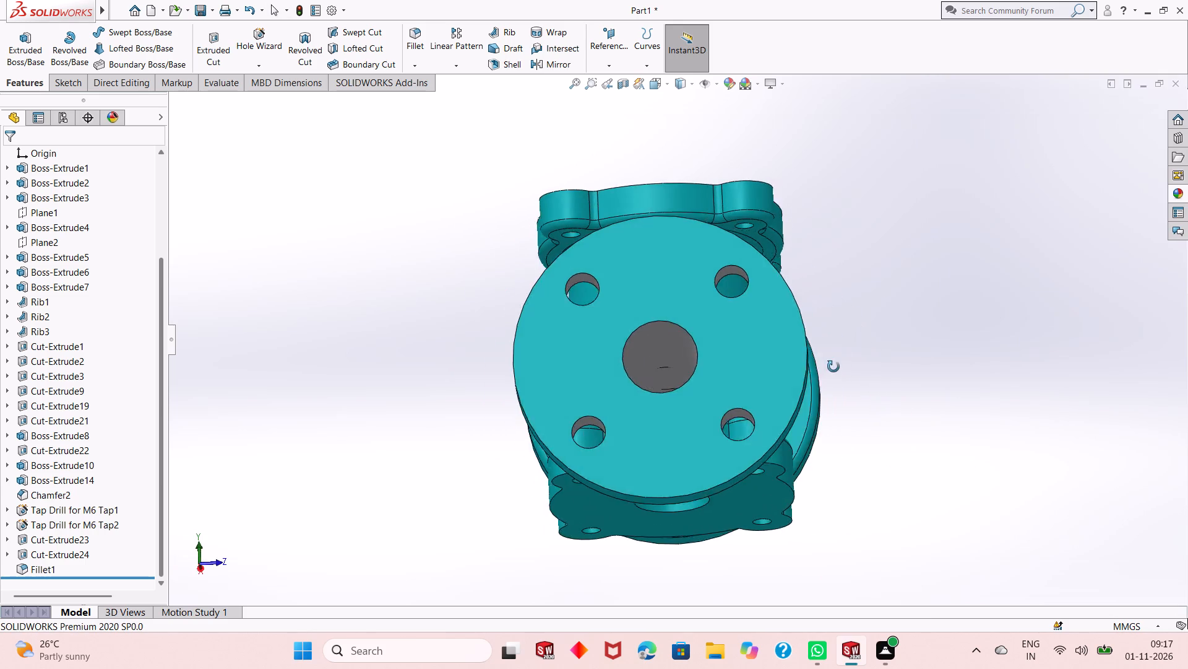
middle_click_drag(833, 367, 850, 465)
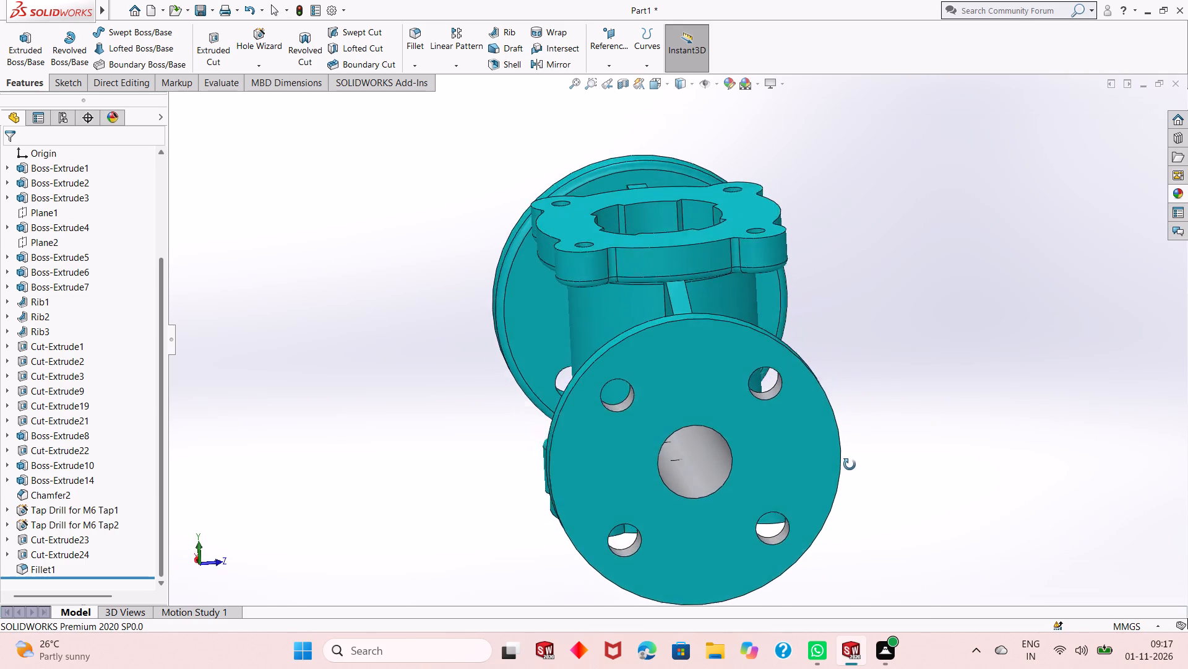
middle_click_drag(850, 465, 938, 415)
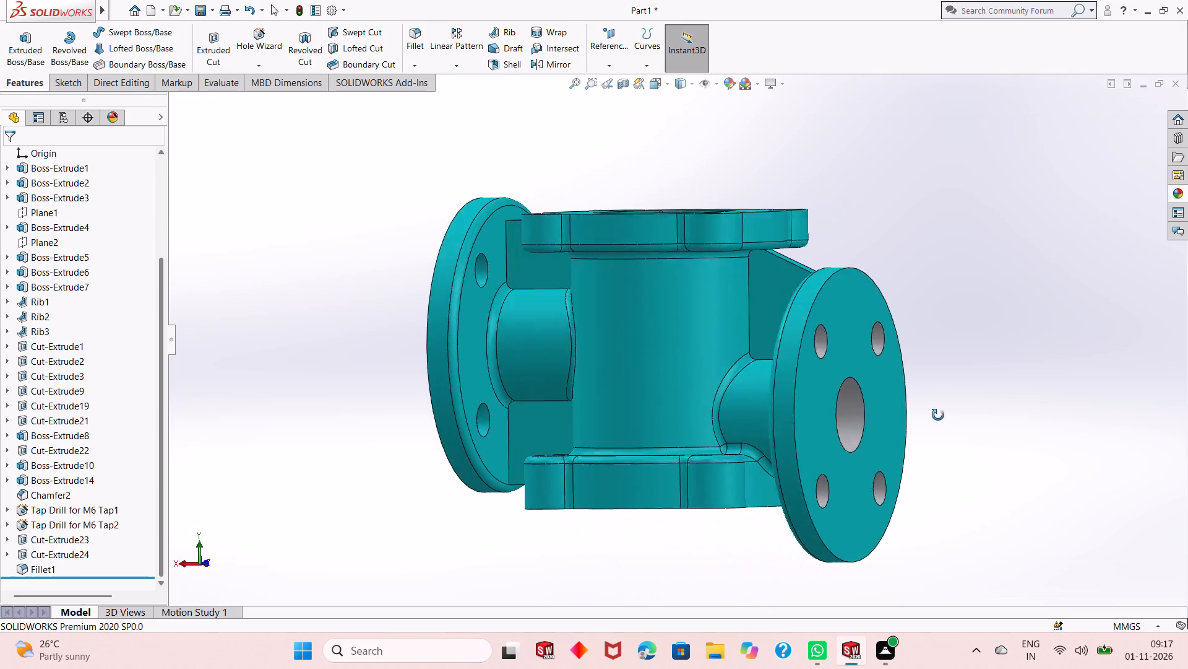
middle_click_drag(938, 415, 1169, 408)
middle_click_drag(1035, 397, 926, 428)
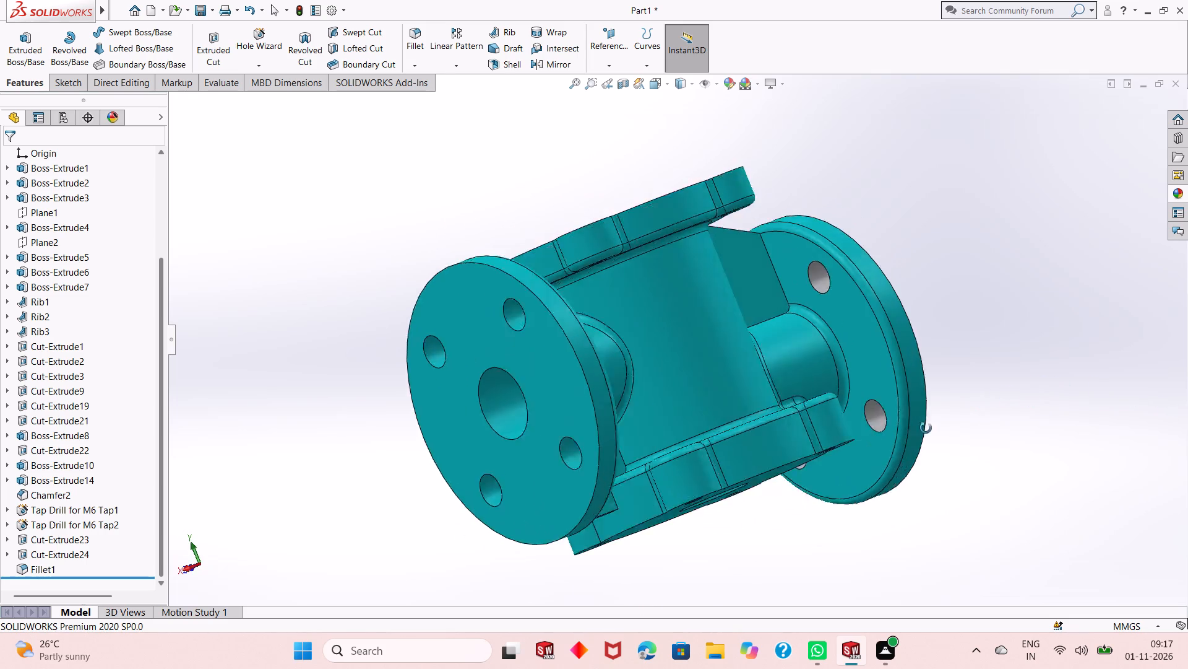
middle_click_drag(926, 428, 1035, 382)
left_click(1178, 195)
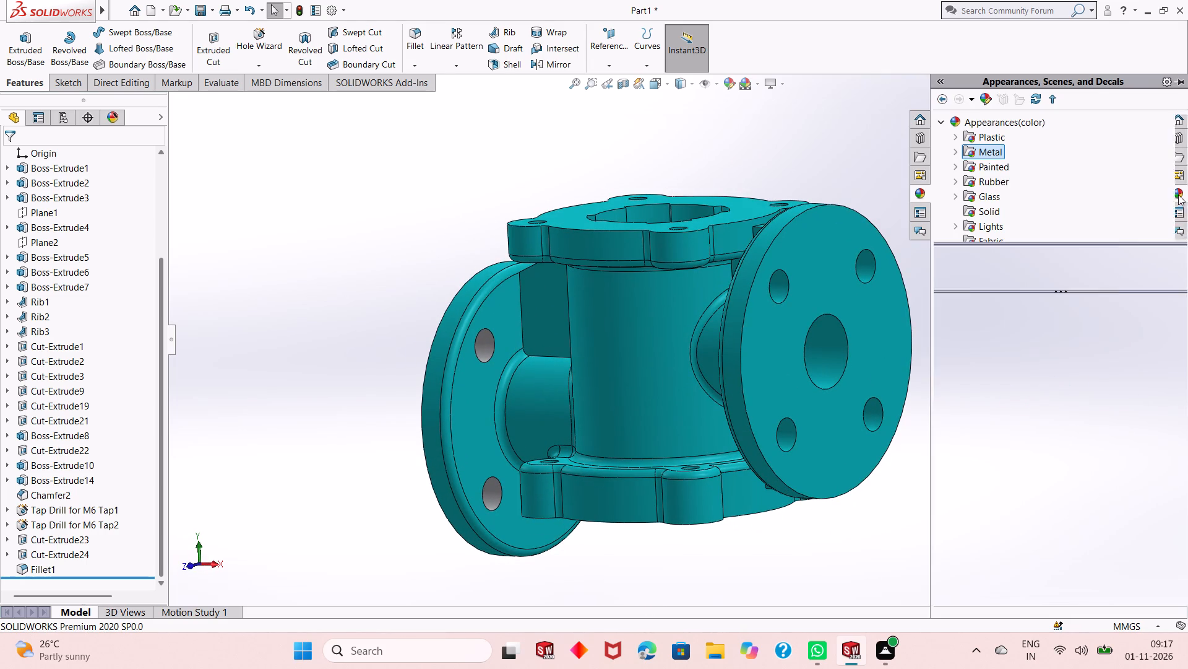
left_click_drag(978, 424, 842, 348)
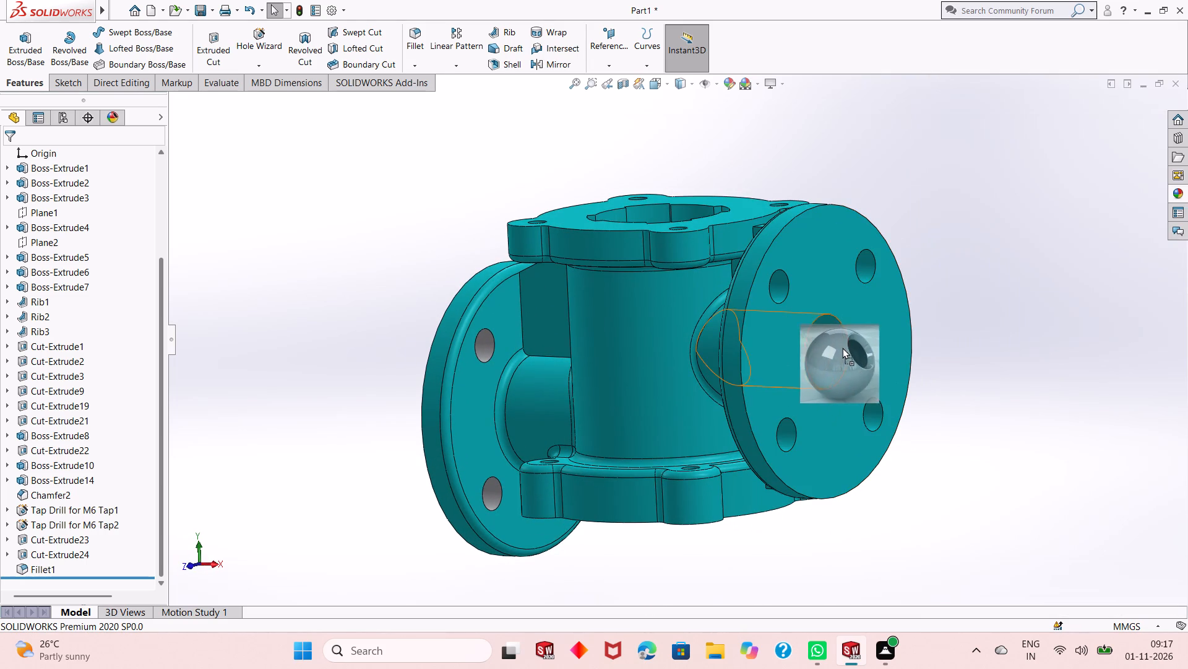
left_click_drag(842, 348, 838, 347)
left_click(838, 347)
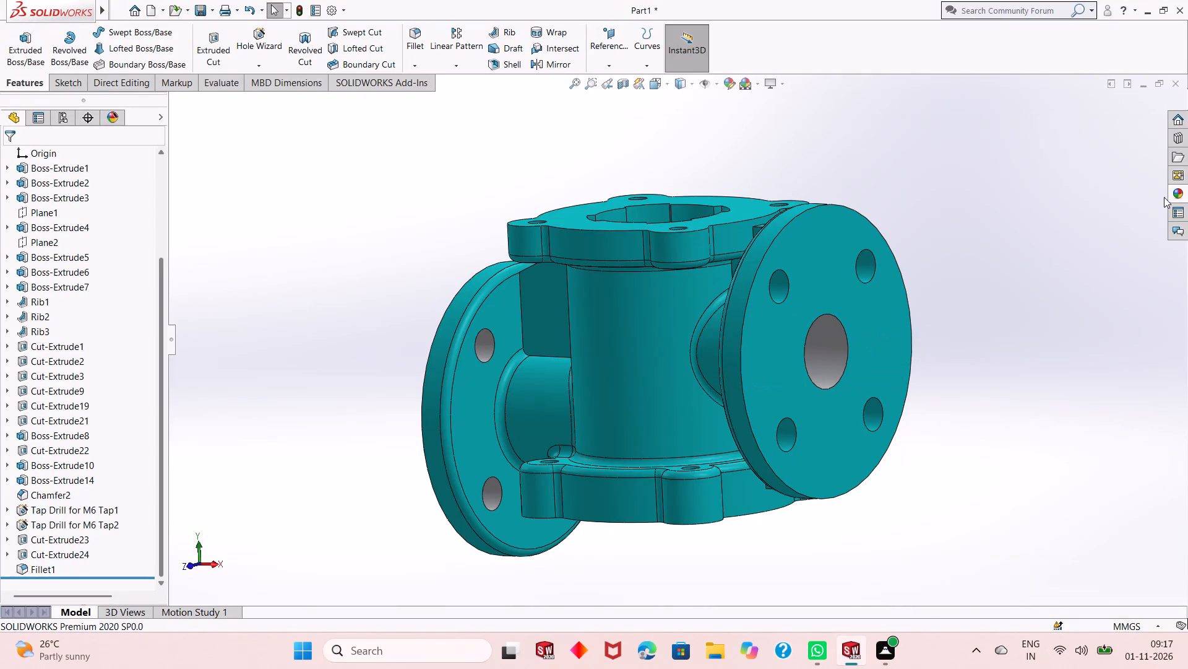
Apply the polished aluminum appearance to the feature forming the four bolt holes in the +X-side port flange.
left_click(1173, 190)
left_click_drag(971, 439, 888, 274)
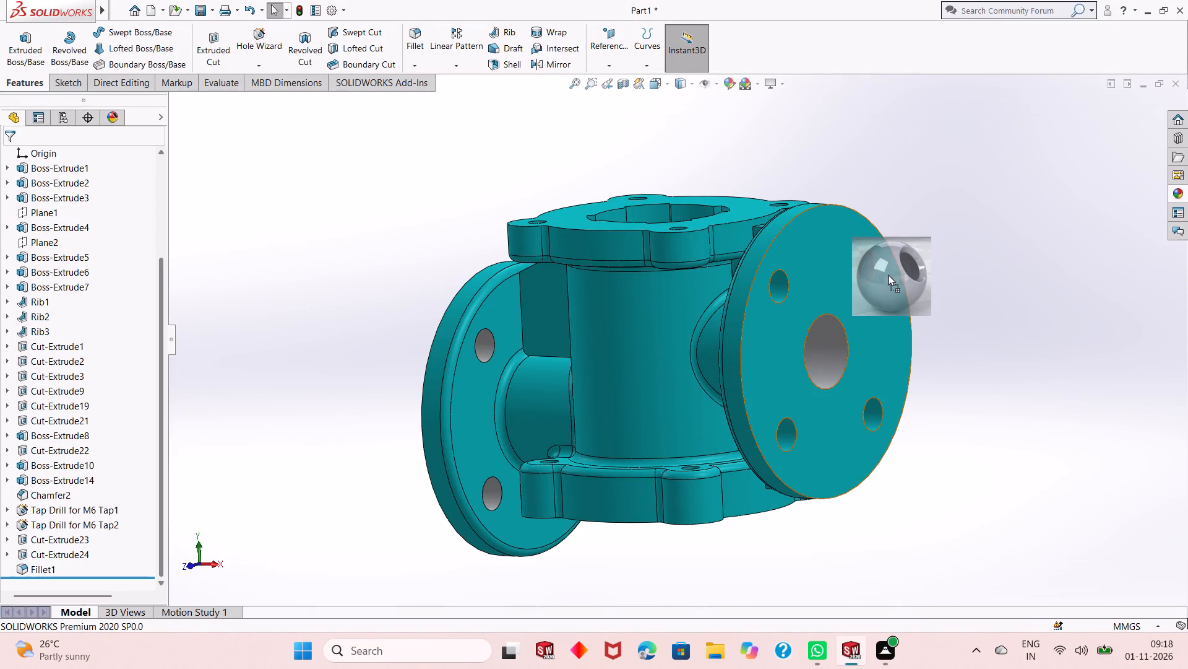
left_click_drag(888, 274, 868, 266)
left_click(868, 266)
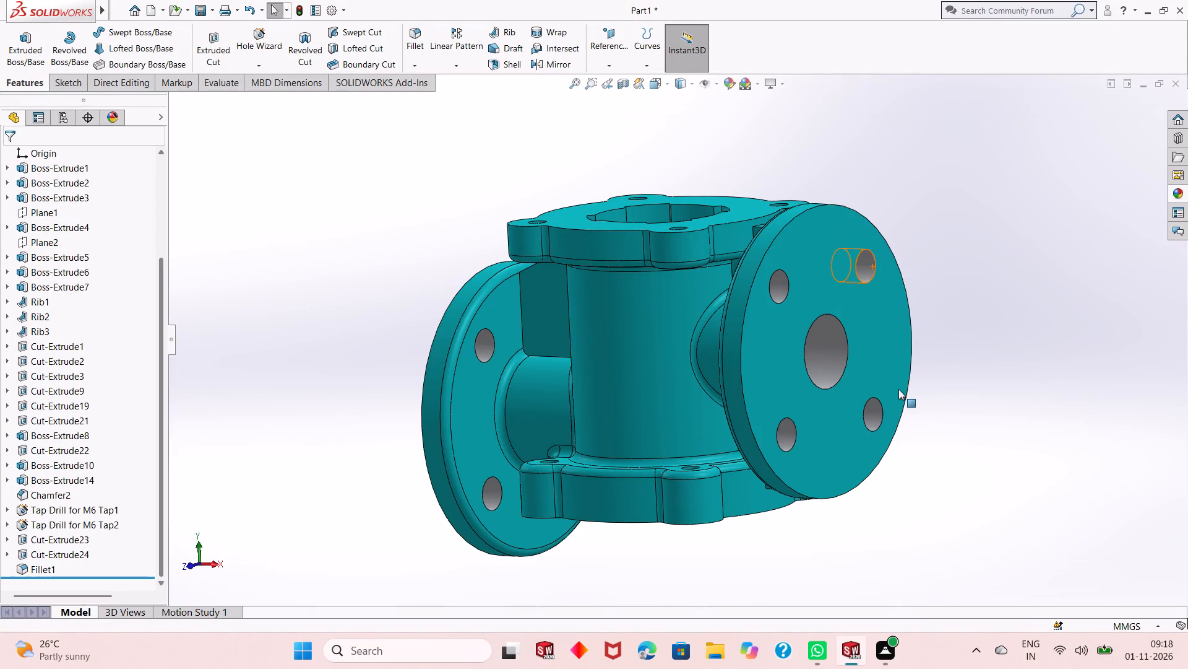
Apply the polished aluminum appearance to the tap drill feature forming the four lug holes in the top flange.
middle_click_drag(898, 388, 804, 440)
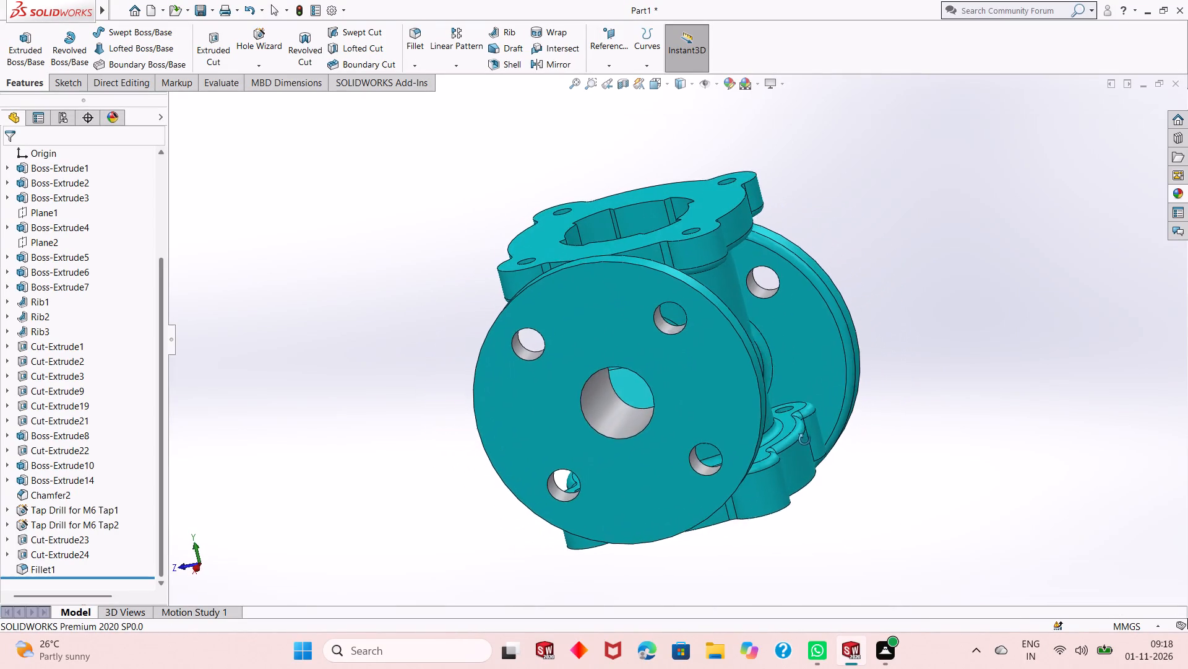
middle_click_drag(804, 440, 994, 435)
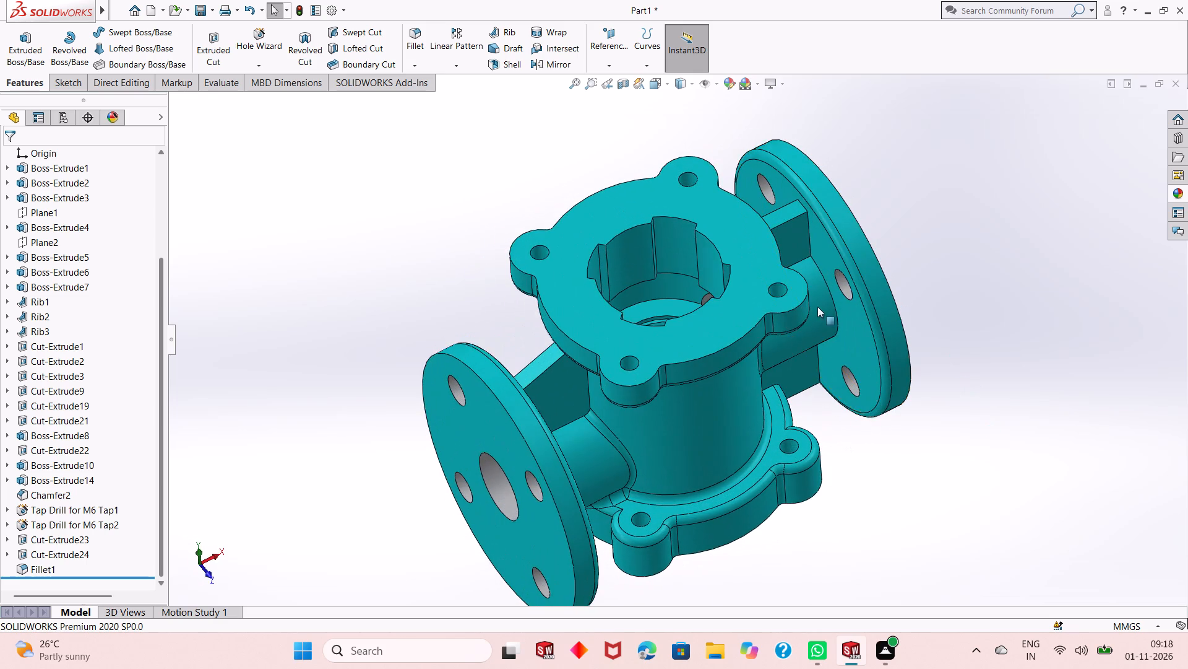
middle_click_drag(814, 336, 814, 370)
scroll(704, 297, "down", 1)
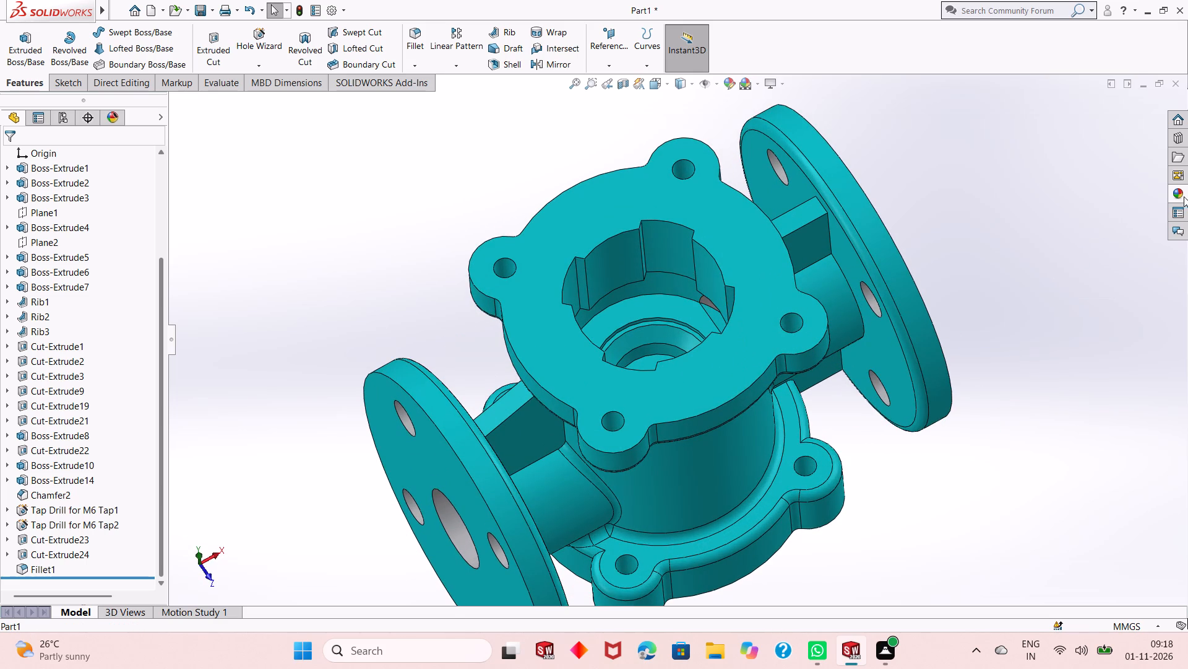
left_click(1175, 193)
left_click_drag(977, 429, 928, 367)
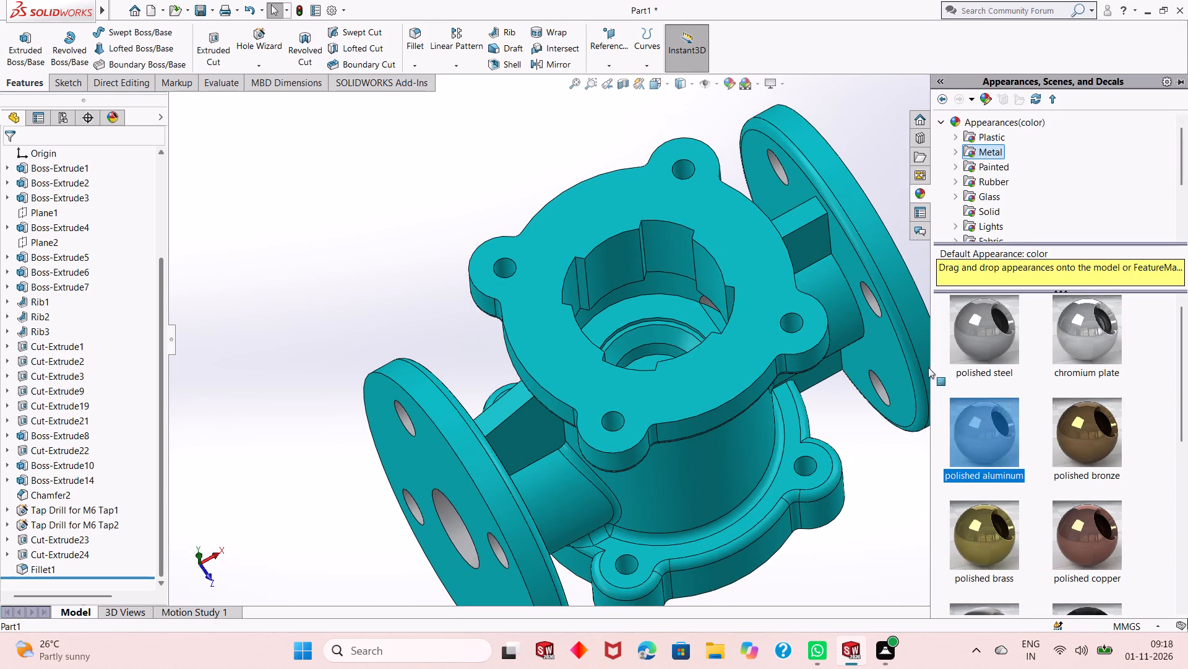
left_click_drag(928, 367, 796, 321)
left_click(796, 321)
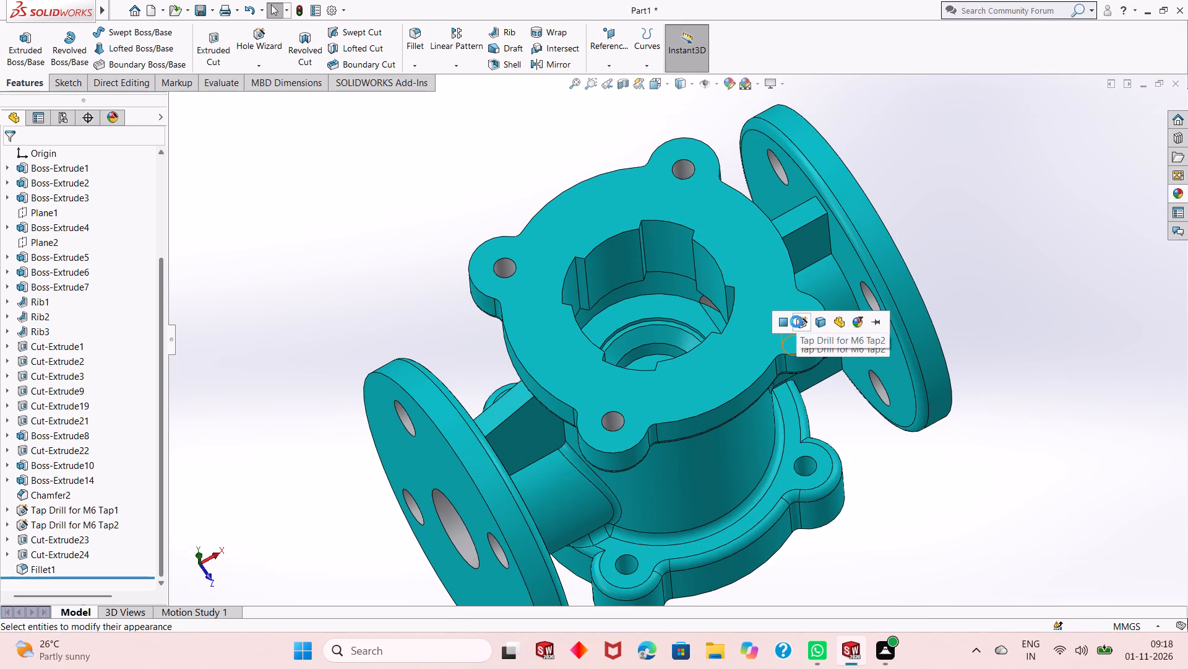
Apply the polished aluminum appearance to the M6 tap drill feature forming the lug holes in the bottom flange.
left_click(1185, 195)
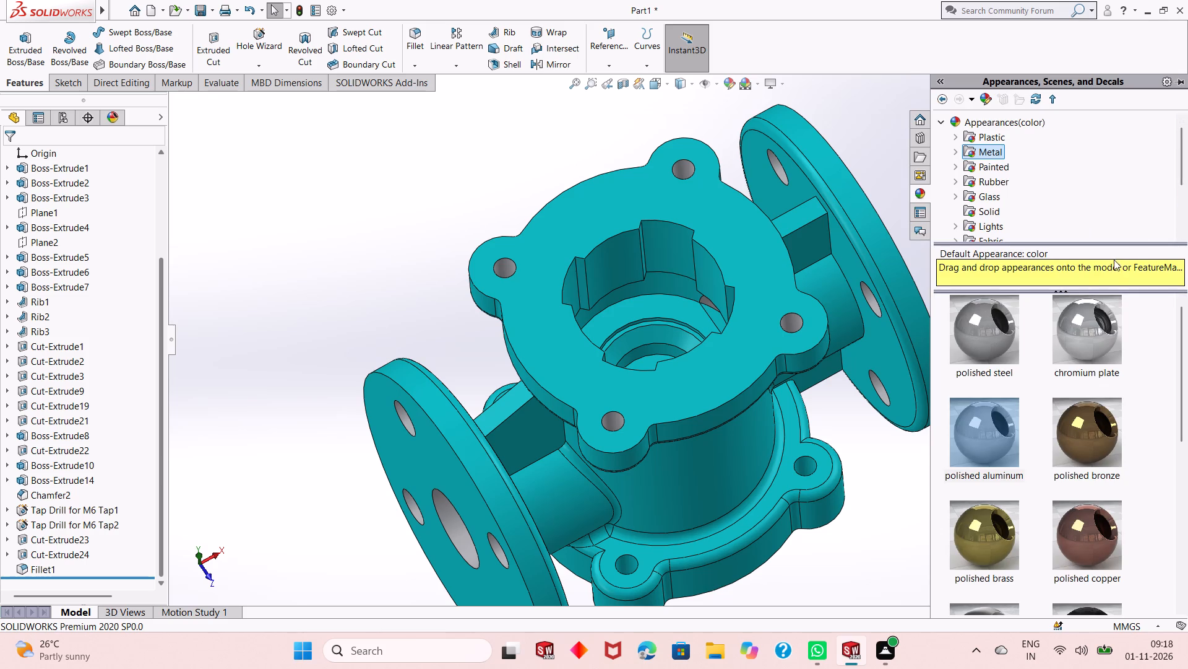
left_click_drag(994, 435, 853, 455)
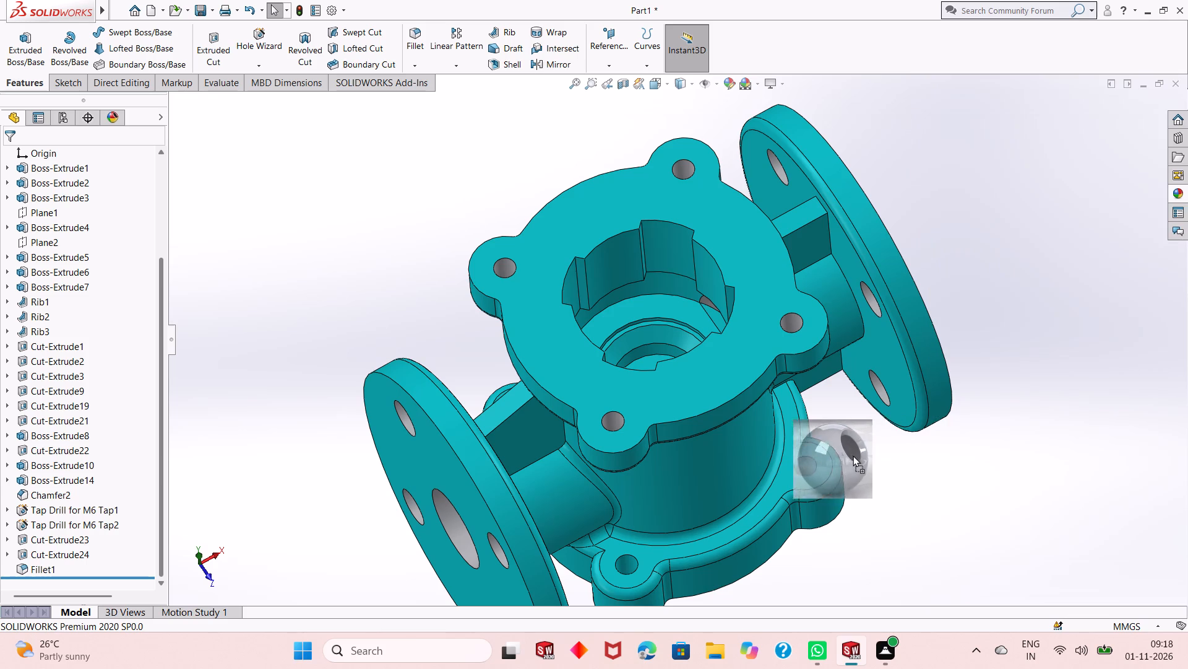
left_click_drag(853, 455, 810, 463)
left_click(810, 463)
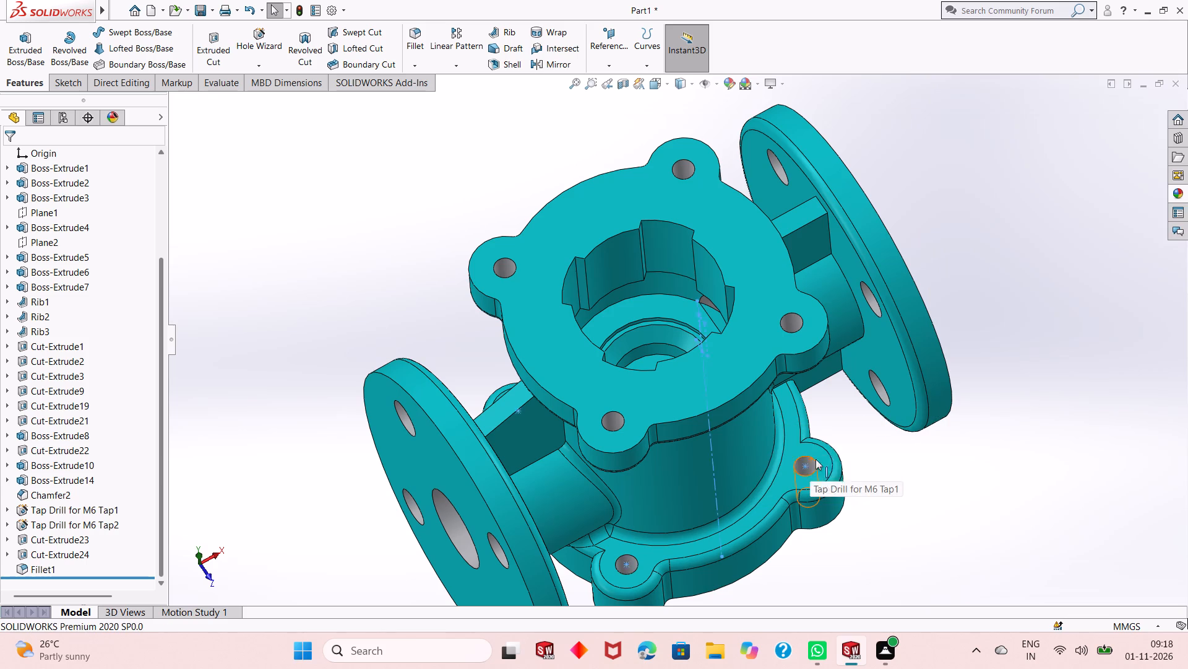
Apply the polished aluminum appearance to the cut feature that forms the notched opening in the top flange.
scroll(624, 447, "up", 1)
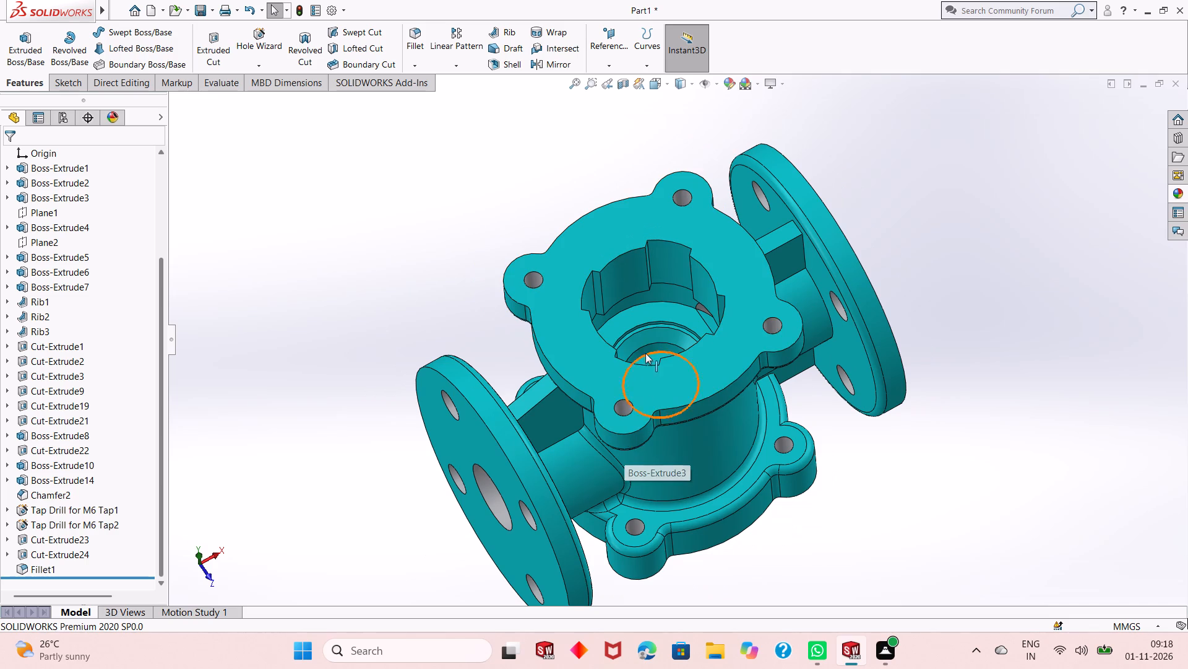
scroll(642, 248, "down", 3)
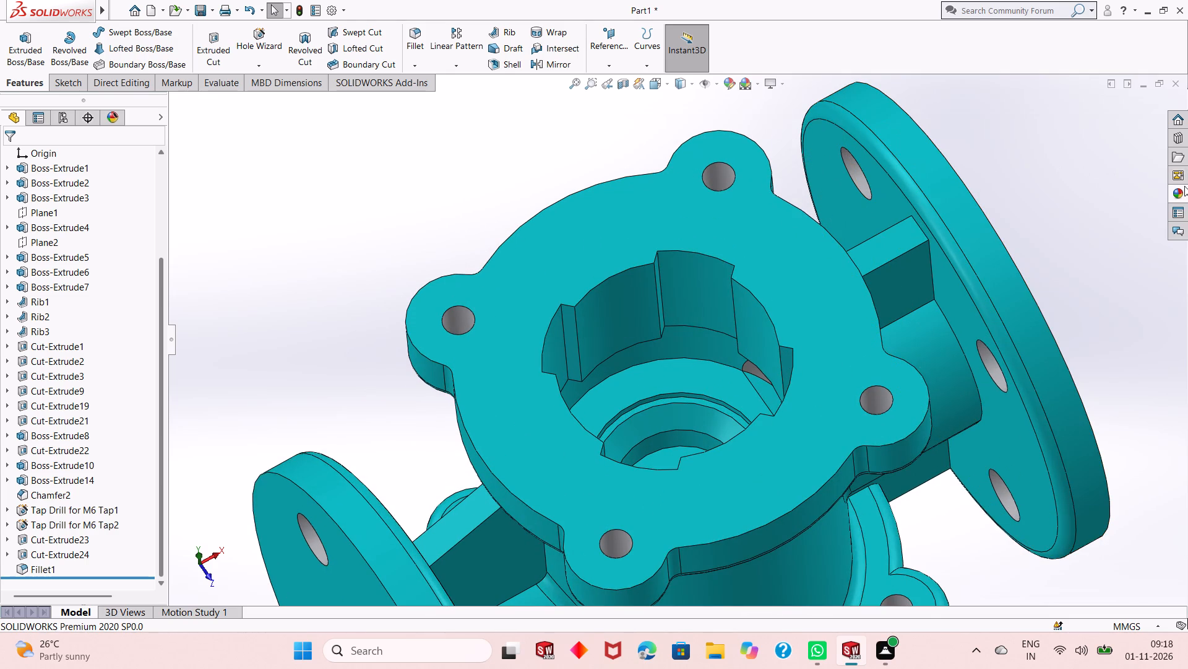
left_click(1180, 190)
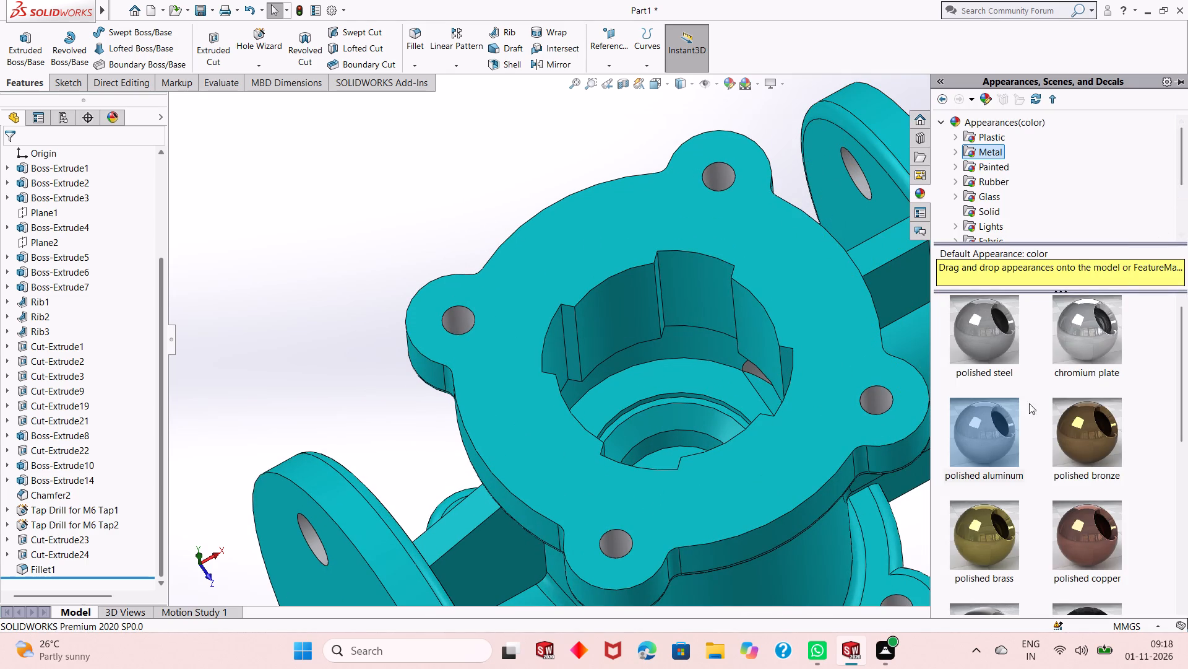
left_click_drag(991, 431, 648, 312)
left_click(648, 312)
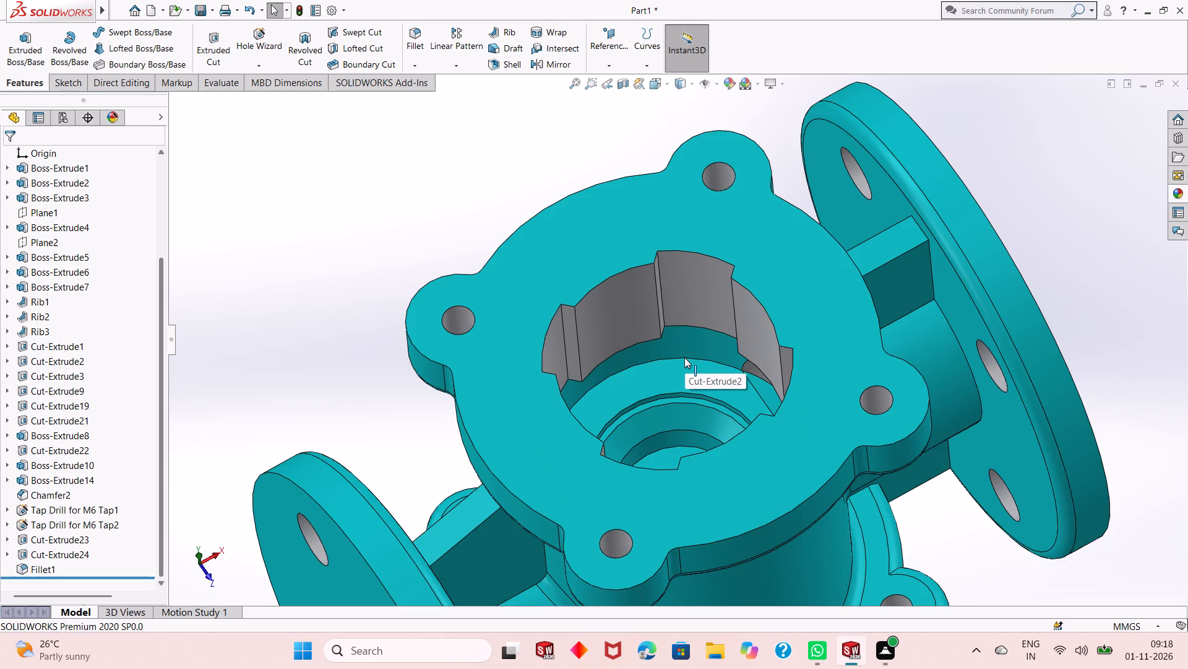
Apply the polished aluminum appearance to only the cylindrical wall face of Cut-Extrude2, inside the body below the notched opening.
middle_click_drag(684, 357, 689, 296)
scroll(689, 308, "down", 3)
middle_click_drag(689, 320, 689, 352)
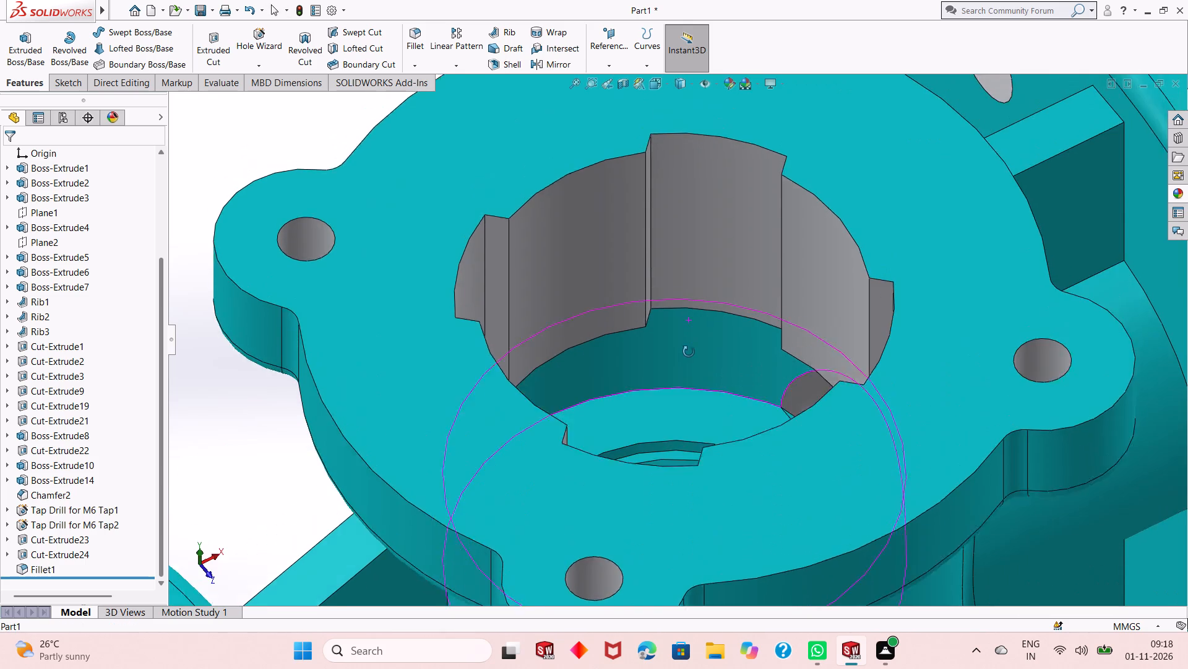
middle_click_drag(689, 352, 687, 359)
scroll(686, 361, "down", 1)
left_click(1173, 192)
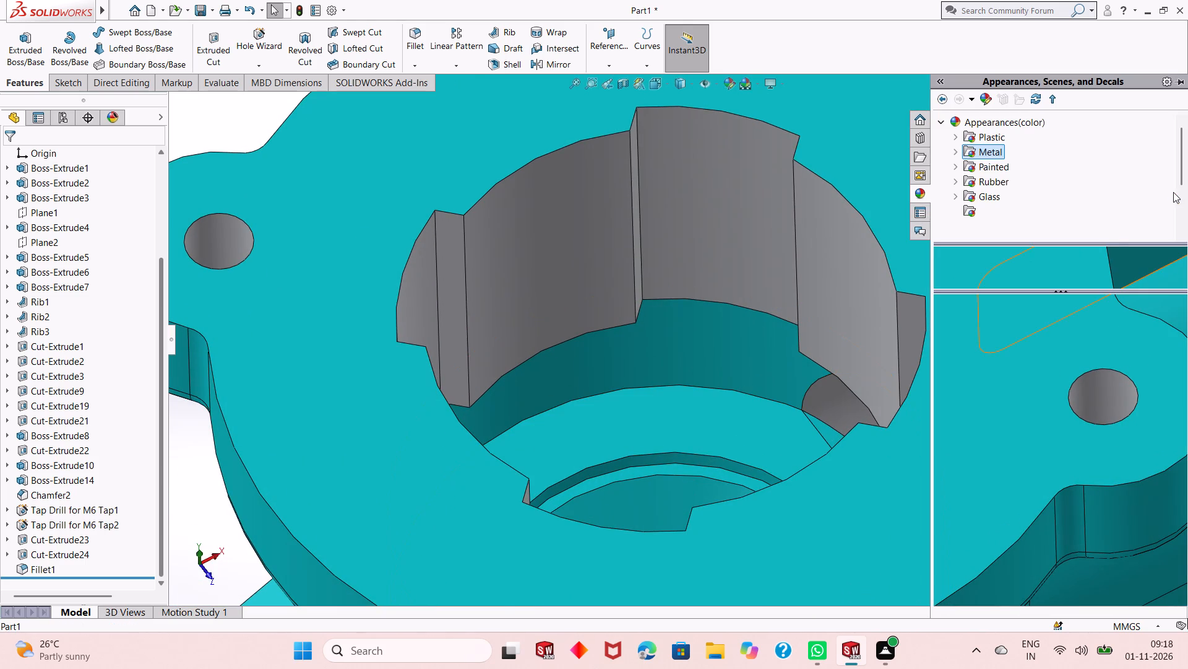
left_click_drag(981, 412, 742, 334)
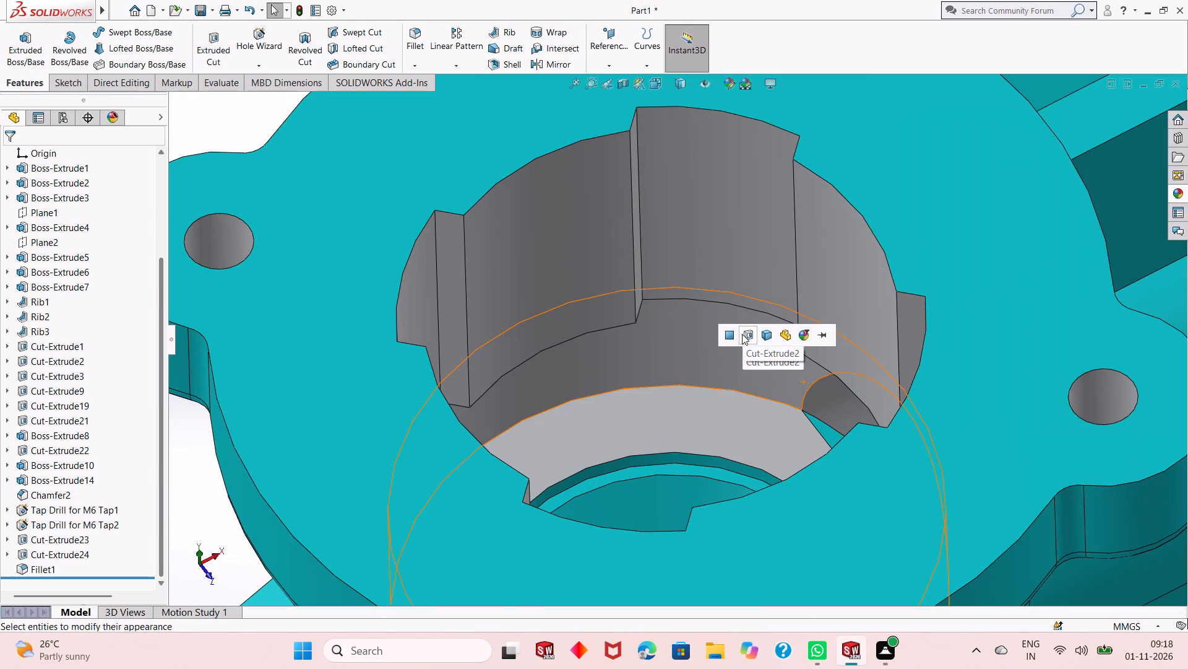
left_click(725, 334)
Apply the polished aluminum appearance to the thin circular step wall of Cut-Extrude3 at the floor of the inner chamber.
scroll(694, 361, "up", 3)
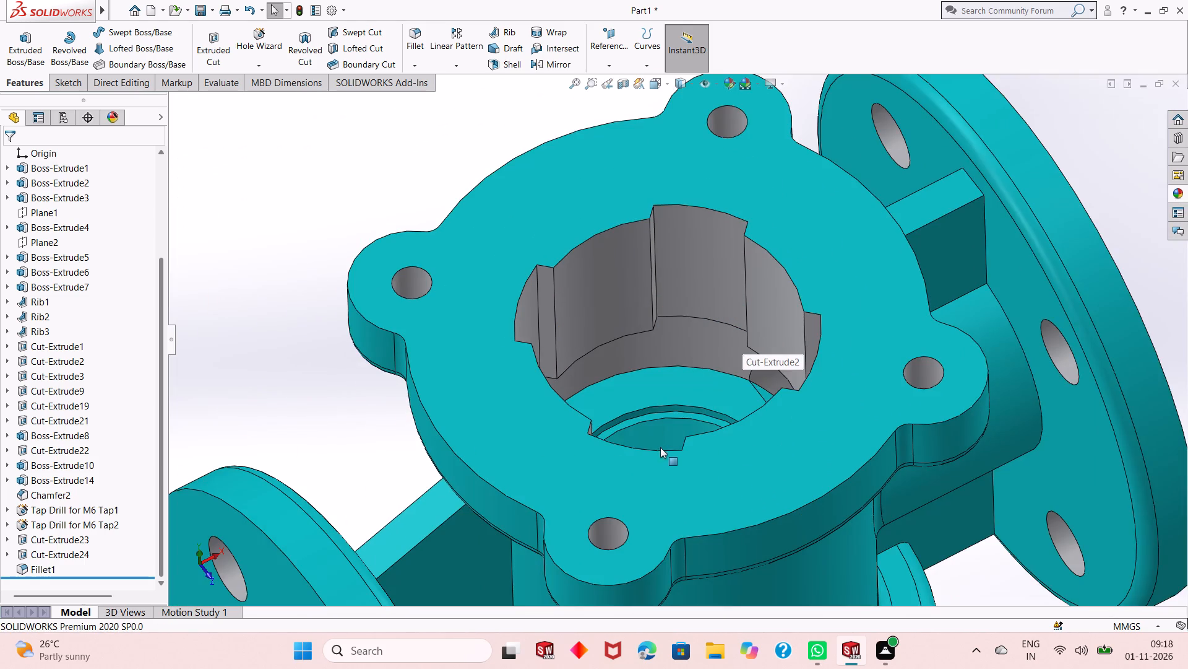
scroll(661, 452, "down", 5)
left_click(1168, 194)
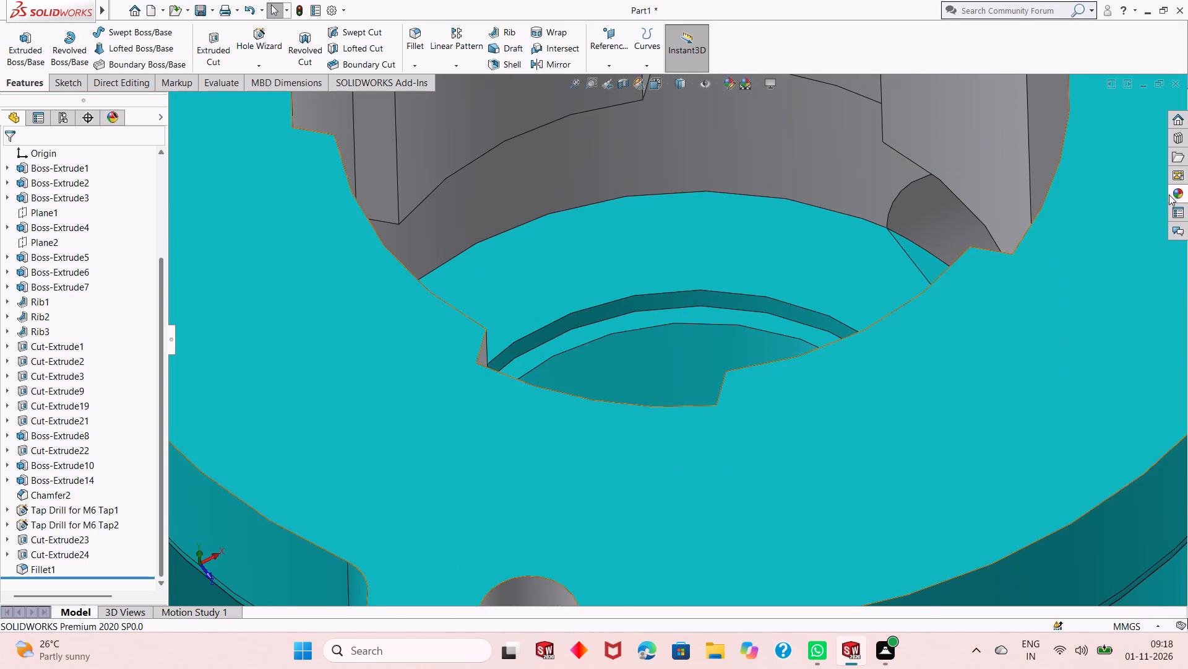
left_click_drag(981, 429, 785, 308)
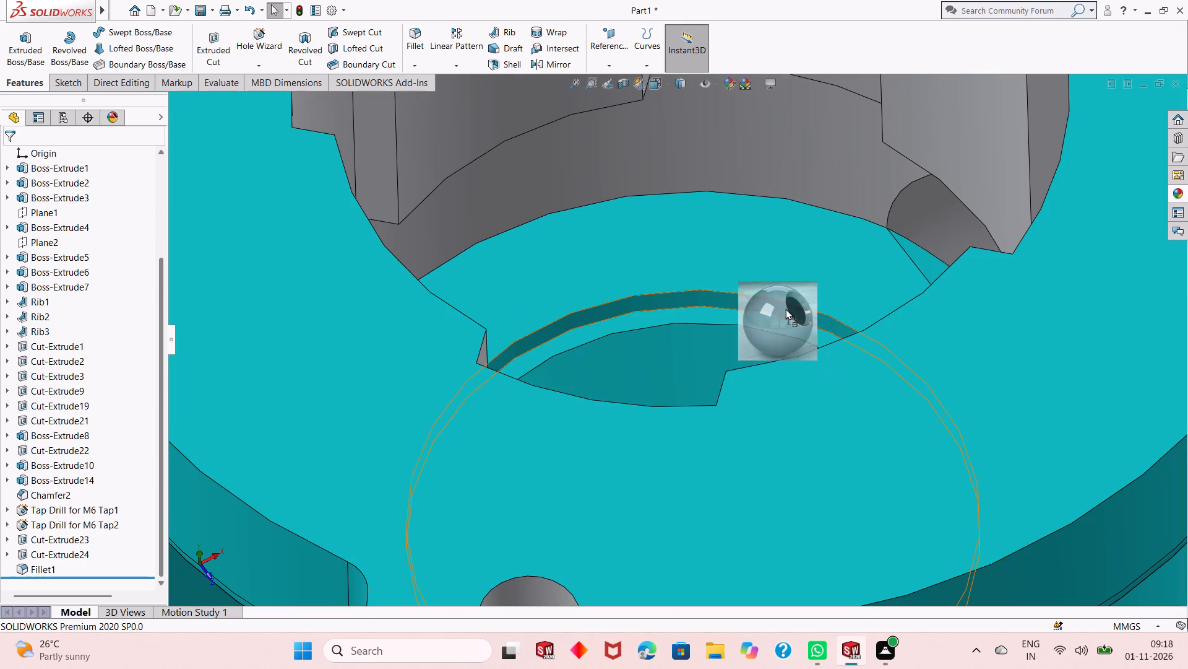
left_click_drag(785, 308, 785, 307)
left_click(785, 307)
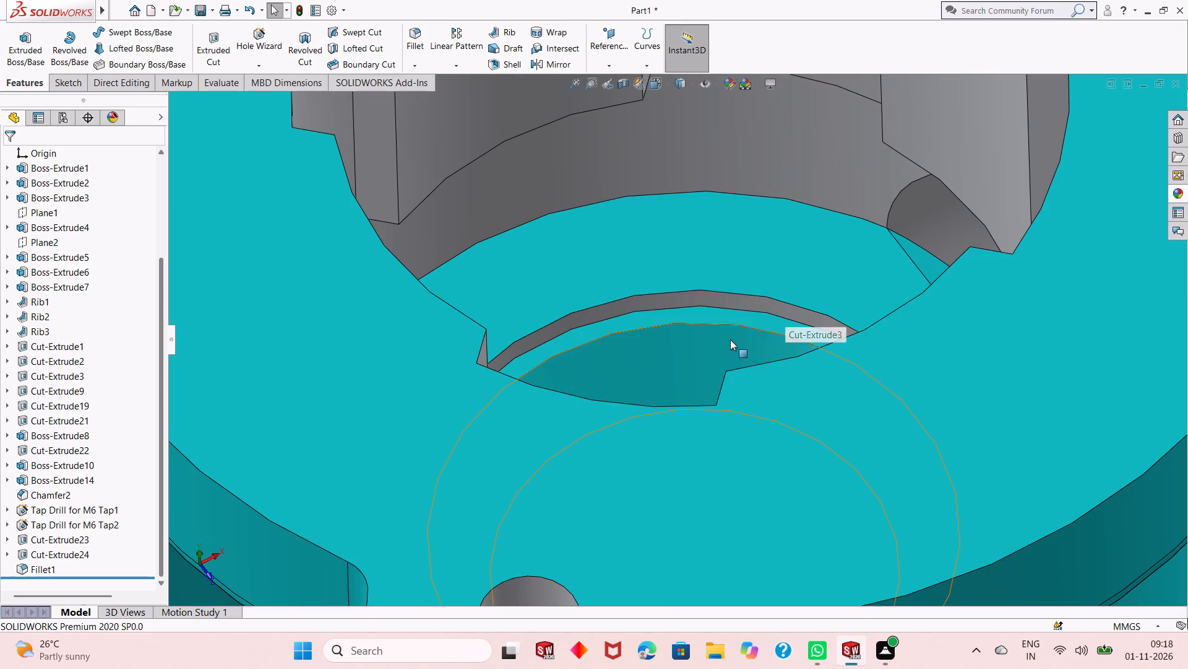
Apply the polished aluminum appearance to the conical chamfer face of the valve seat inside the body.
scroll(720, 331, "up", 1)
middle_click_drag(720, 331, 722, 385)
scroll(719, 420, "down", 3)
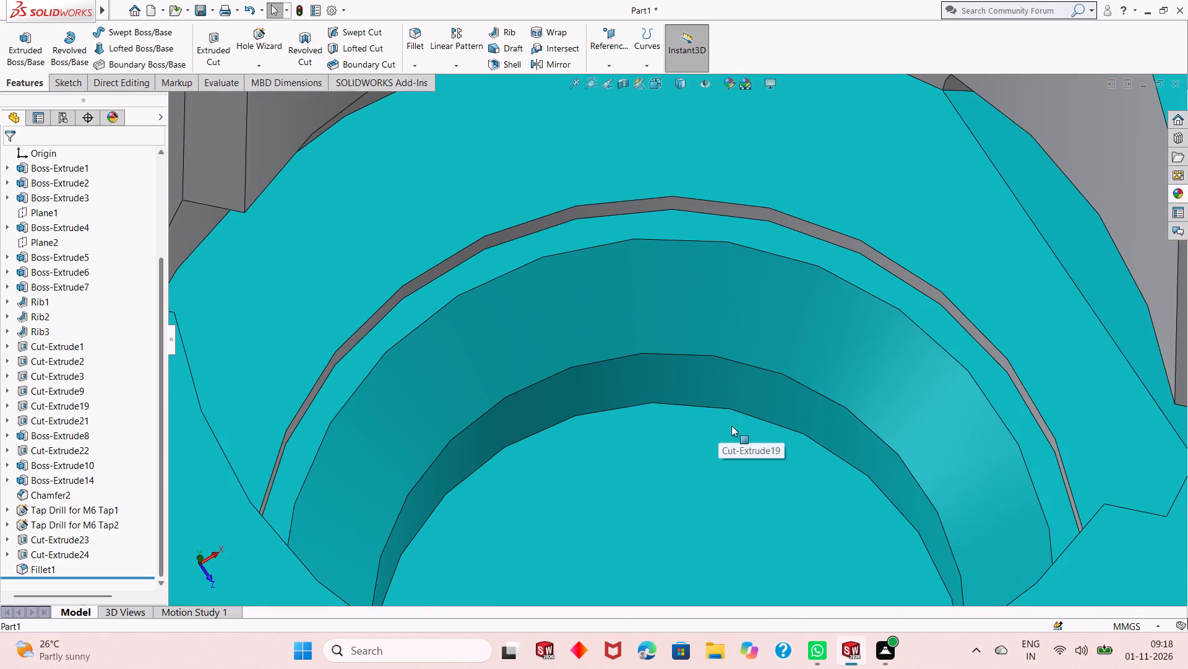
left_click(1176, 199)
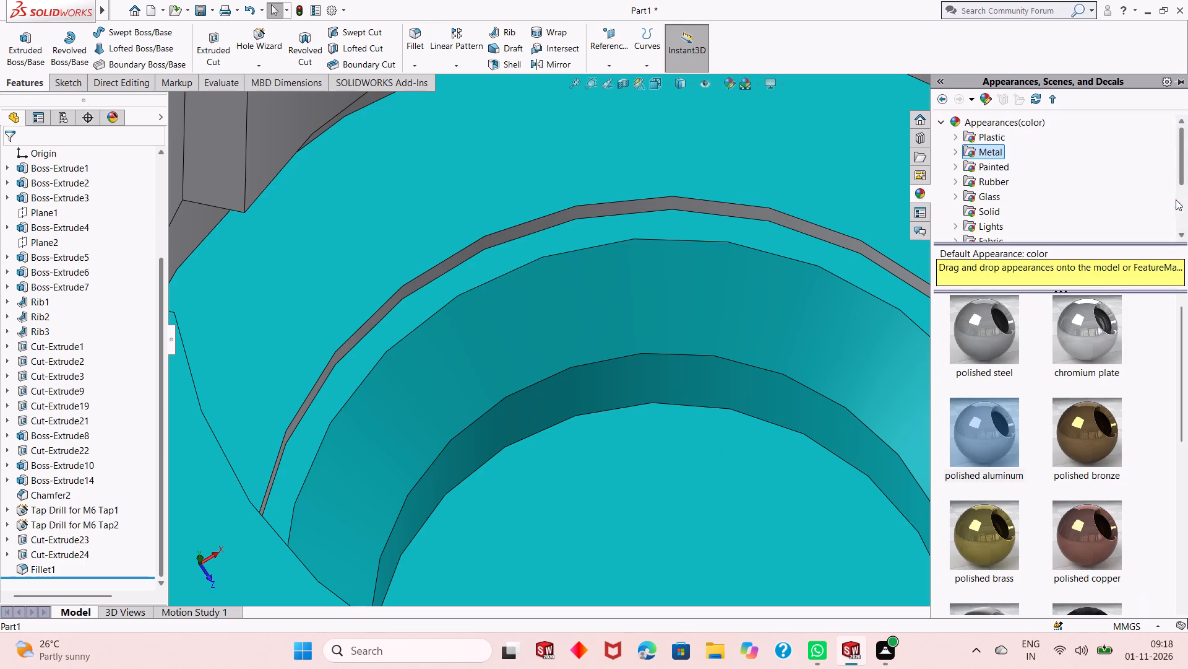
left_click_drag(984, 424, 906, 385)
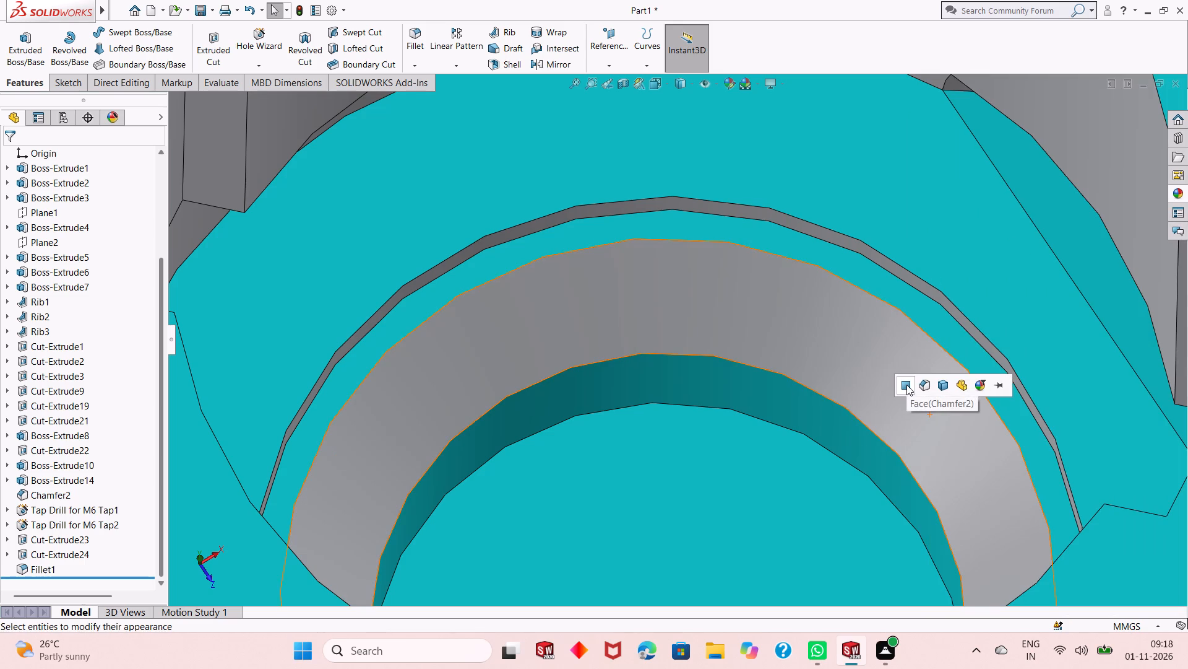
left_click(906, 383)
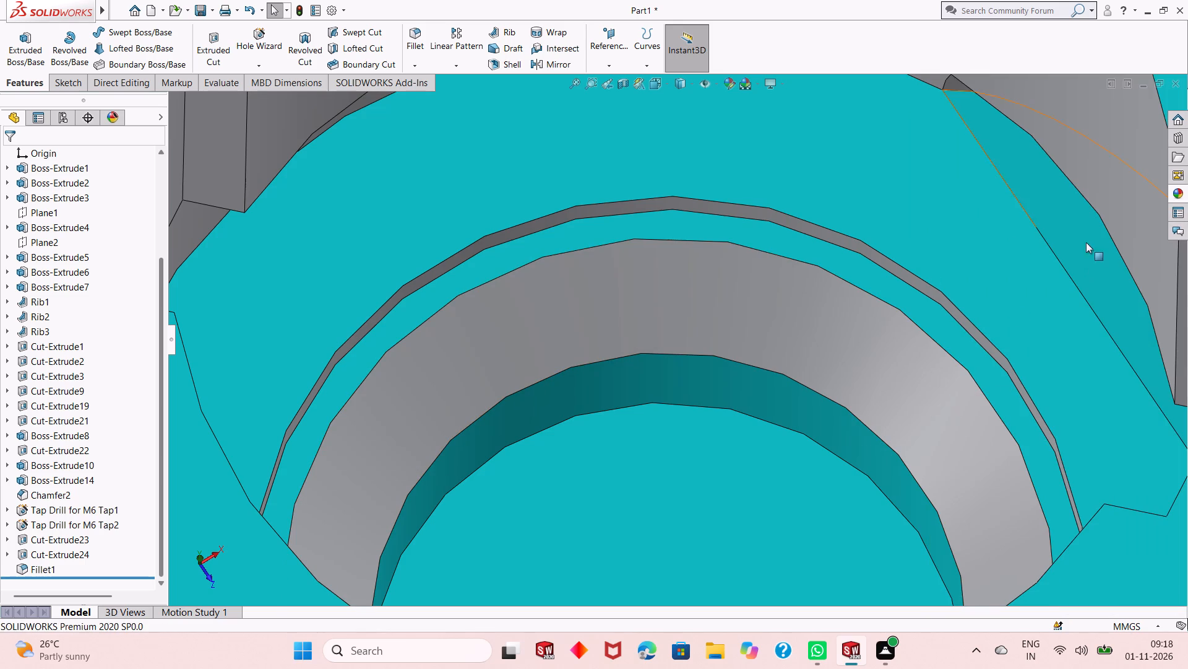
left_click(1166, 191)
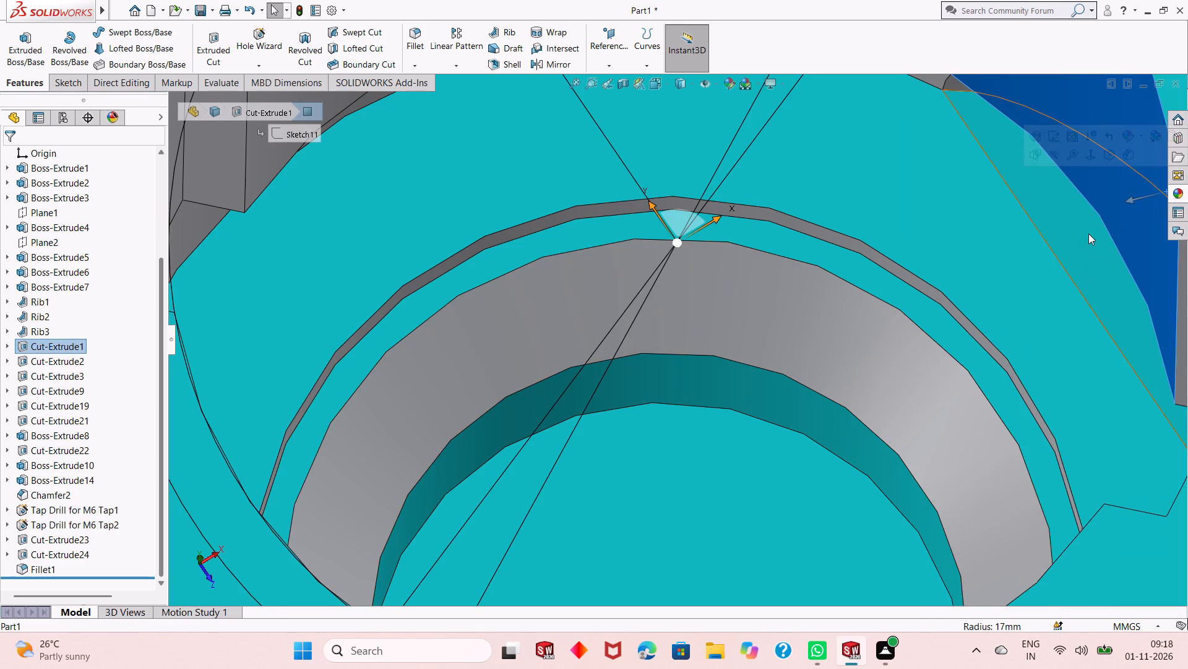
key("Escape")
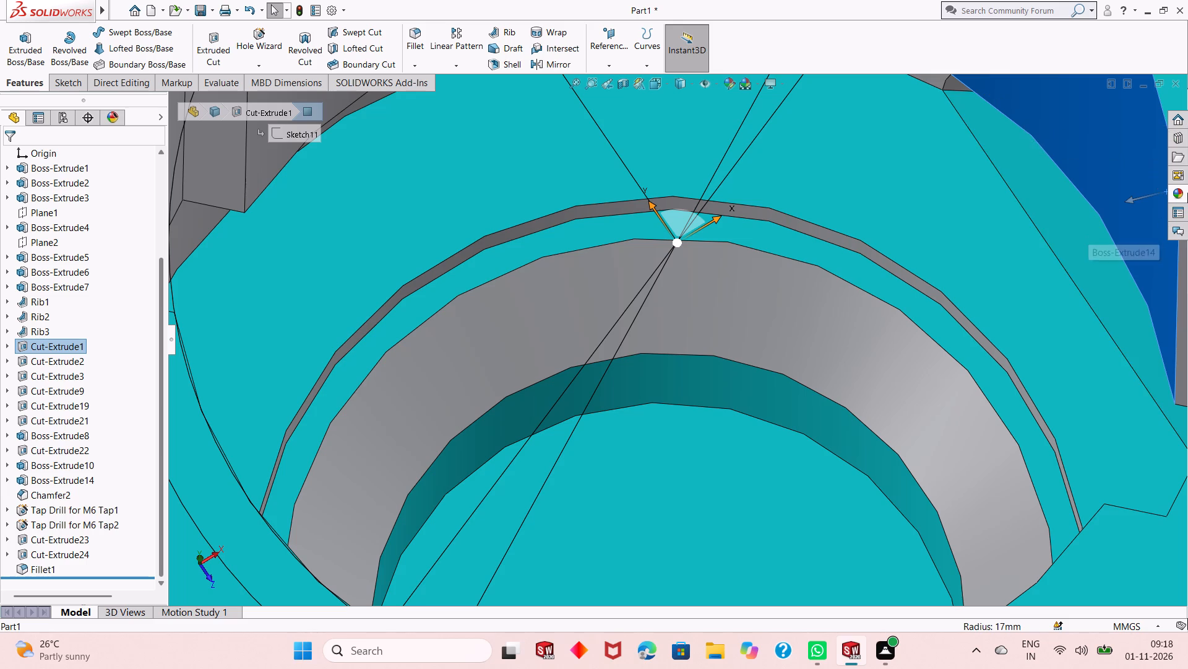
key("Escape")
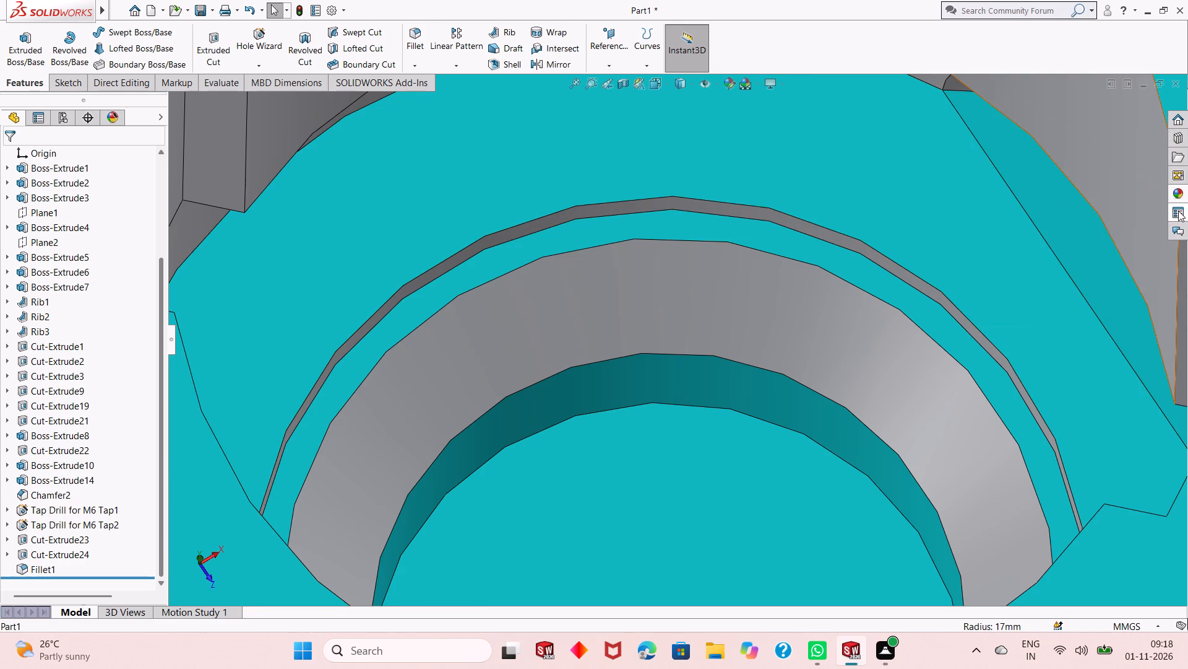
Apply the polished aluminum appearance to the whole Cut-Extrude19 feature, the small bore below the conical valve seat.
left_click(1182, 195)
left_click_drag(970, 434, 939, 450)
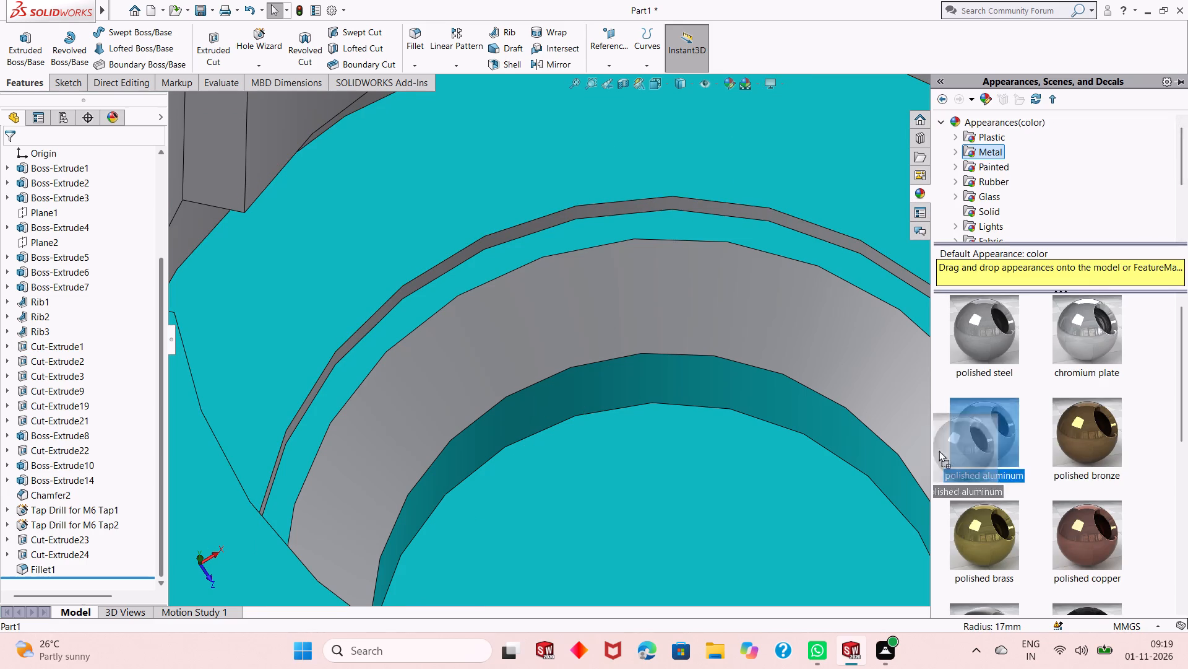
left_click_drag(939, 450, 832, 435)
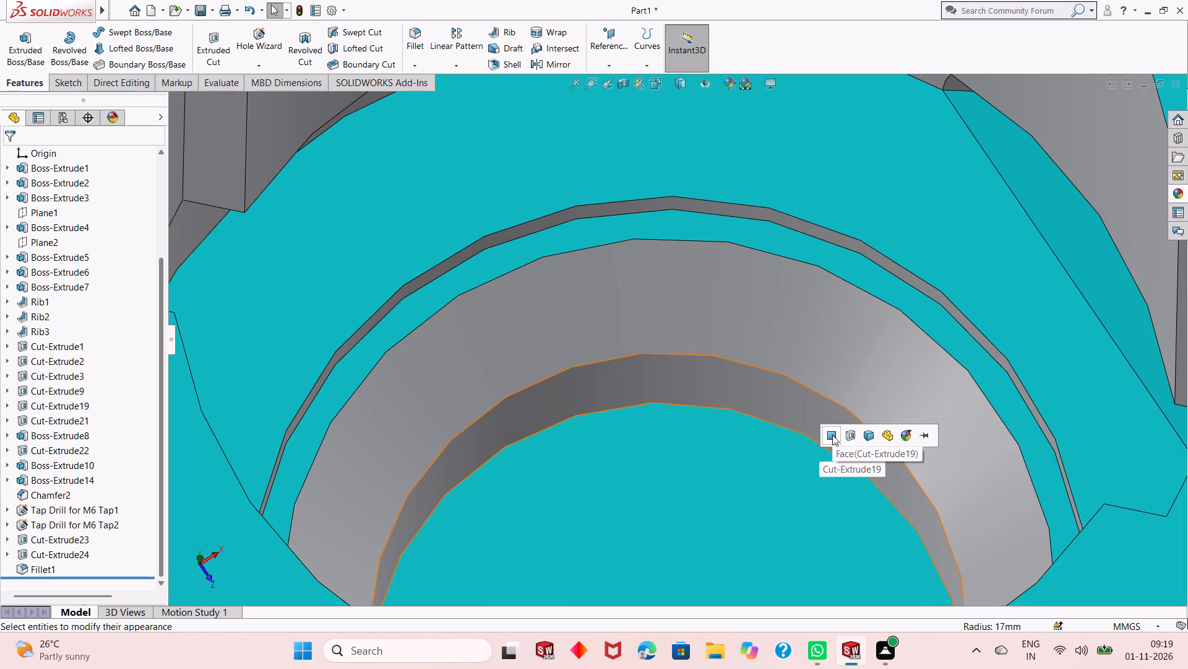
left_click(846, 435)
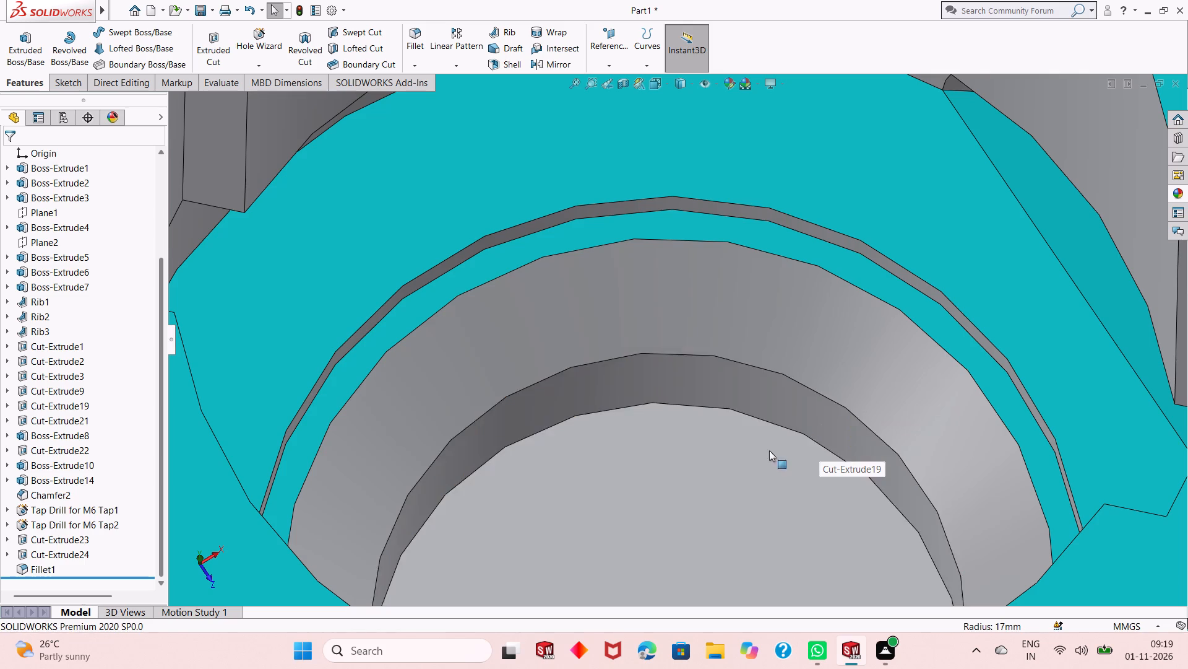
Apply the polished aluminum appearance to only the sloped flat face of Boss-Extrude14 inside the body, seen through the notched opening.
scroll(748, 453, "up", 9)
middle_click_drag(743, 458, 746, 437)
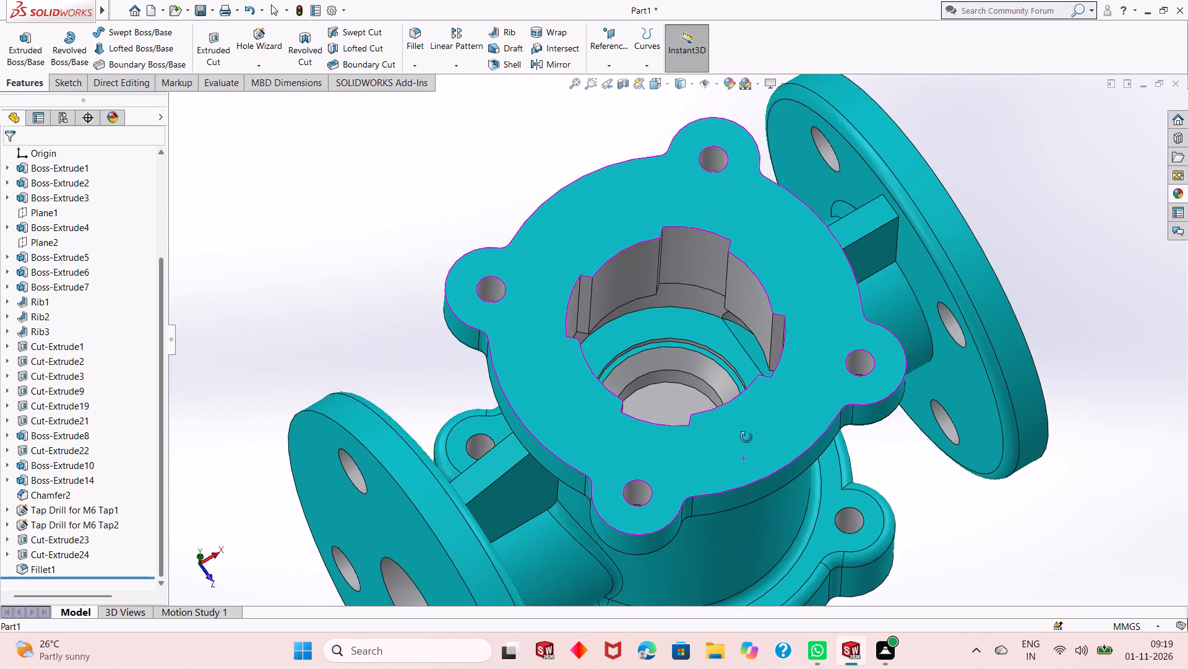
middle_click_drag(746, 437, 772, 452)
scroll(725, 374, "up", 1)
middle_click_drag(721, 374, 694, 408)
middle_click_drag(698, 361, 705, 352)
scroll(707, 320, "down", 4)
middle_click_drag(652, 370, 658, 359)
scroll(687, 323, "down", 1)
middle_click_drag(647, 375, 661, 365)
middle_click_drag(666, 369, 666, 379)
left_click(1179, 194)
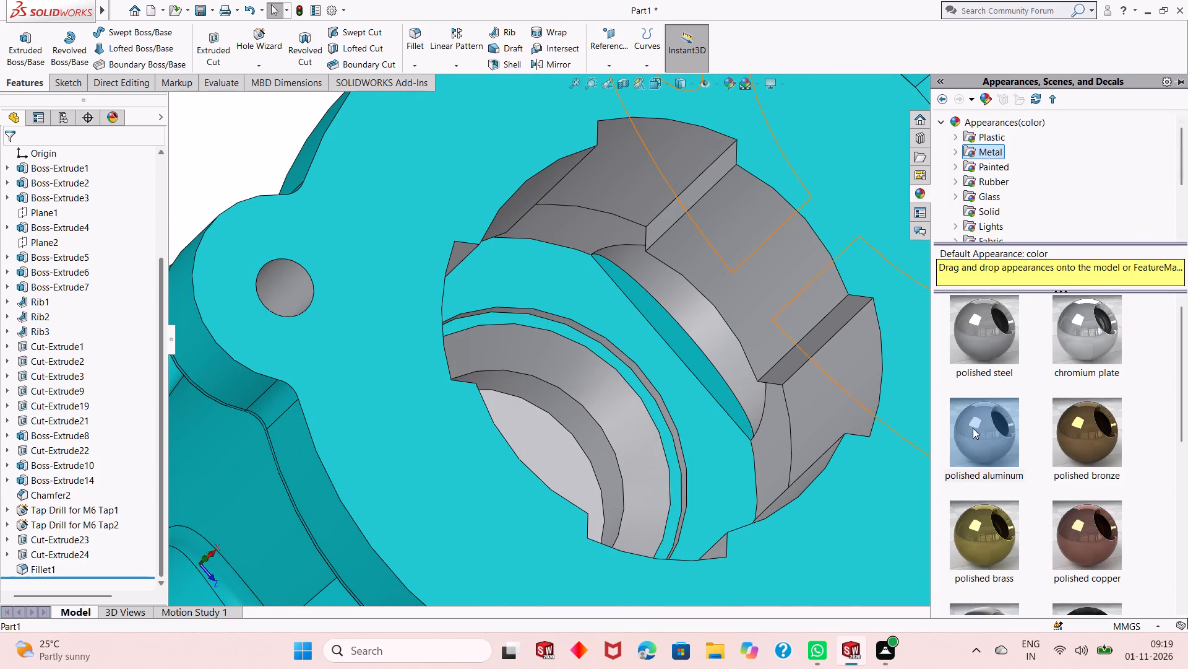
left_click_drag(972, 430, 708, 365)
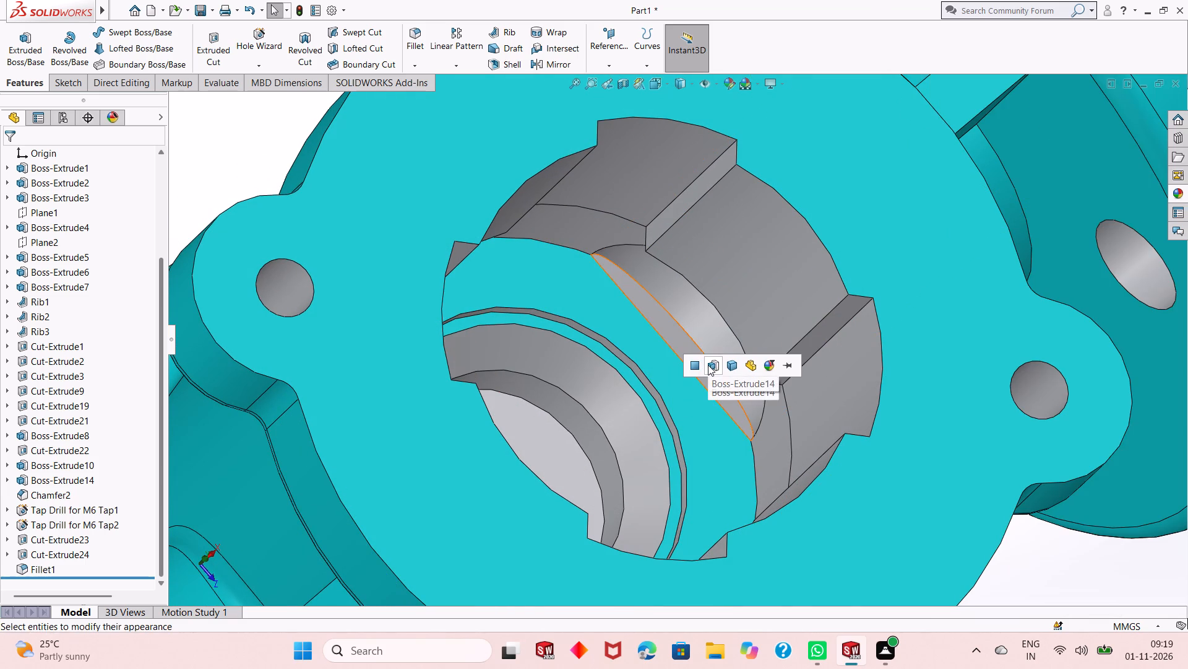
left_click(687, 362)
Apply the polished aluminum appearance to the whole Cut-Extrude21 feature, the central bore in the bottom flange.
scroll(726, 415, "up", 2)
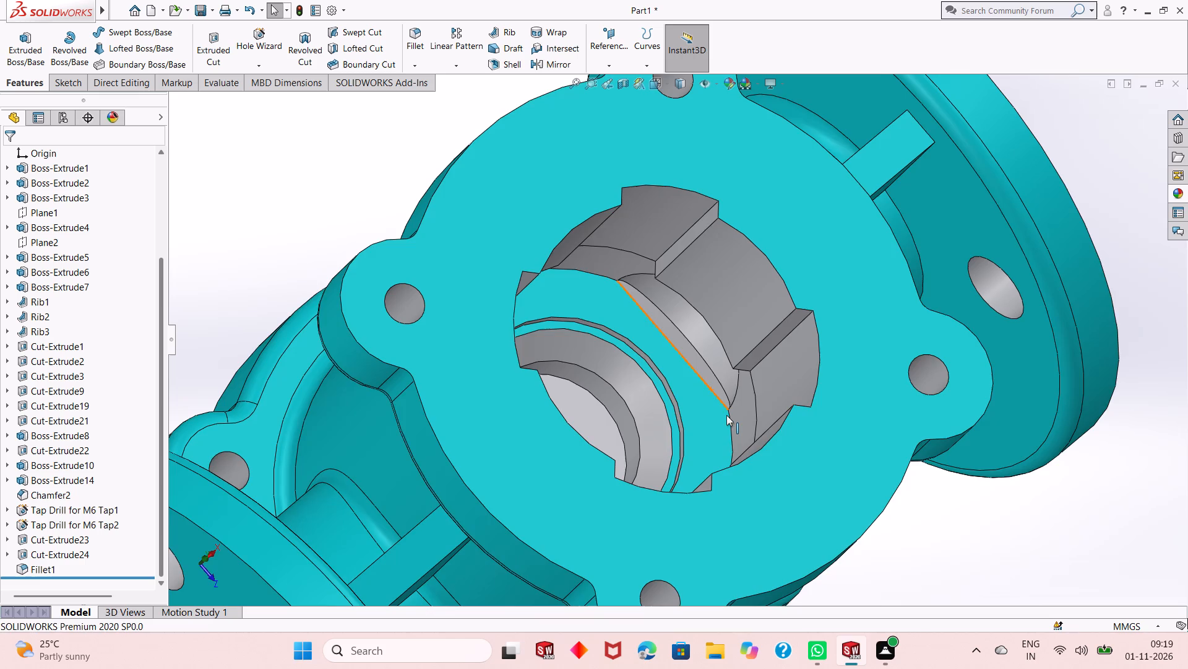
middle_click_drag(726, 418, 683, 426)
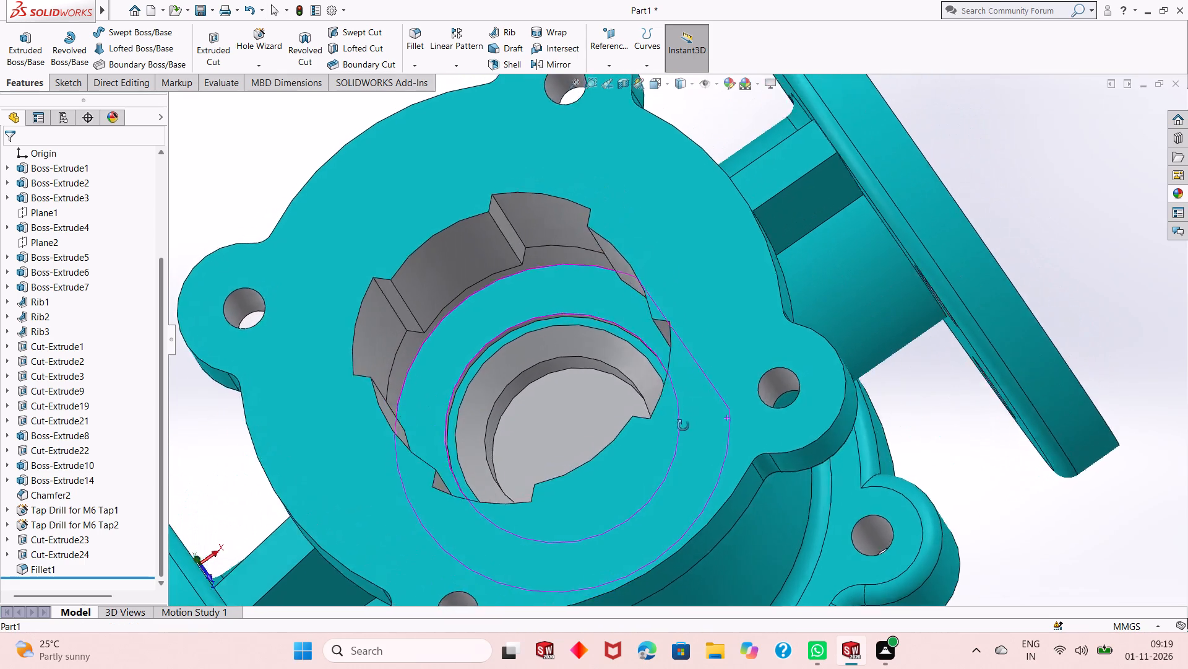
middle_click_drag(683, 426, 700, 235)
scroll(675, 361, "up", 4)
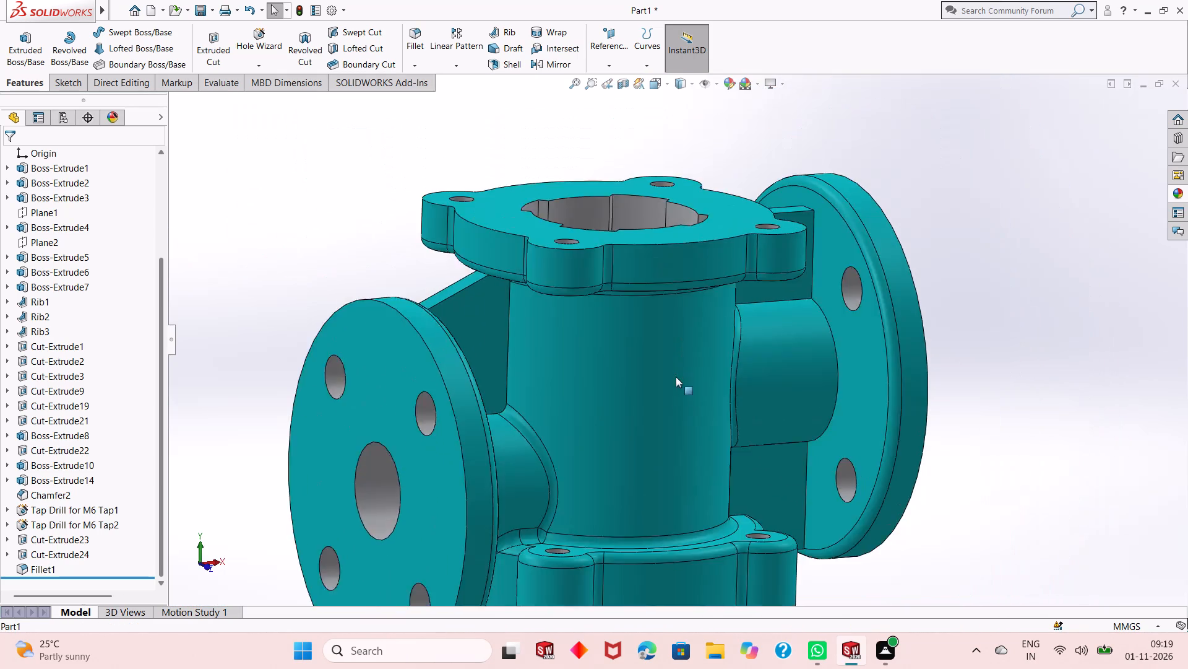
scroll(676, 377, "up", 1)
scroll(701, 507, "up", 1)
middle_click_drag(701, 507, 734, 225)
scroll(649, 405, "down", 3)
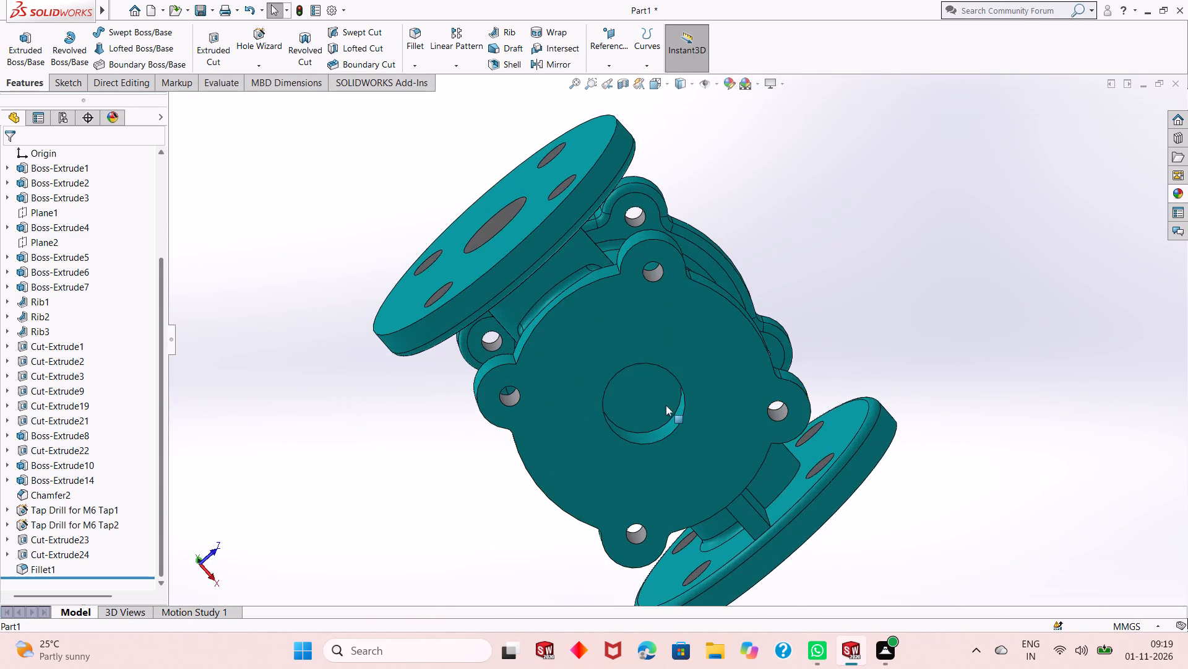
middle_click_drag(674, 408, 712, 368)
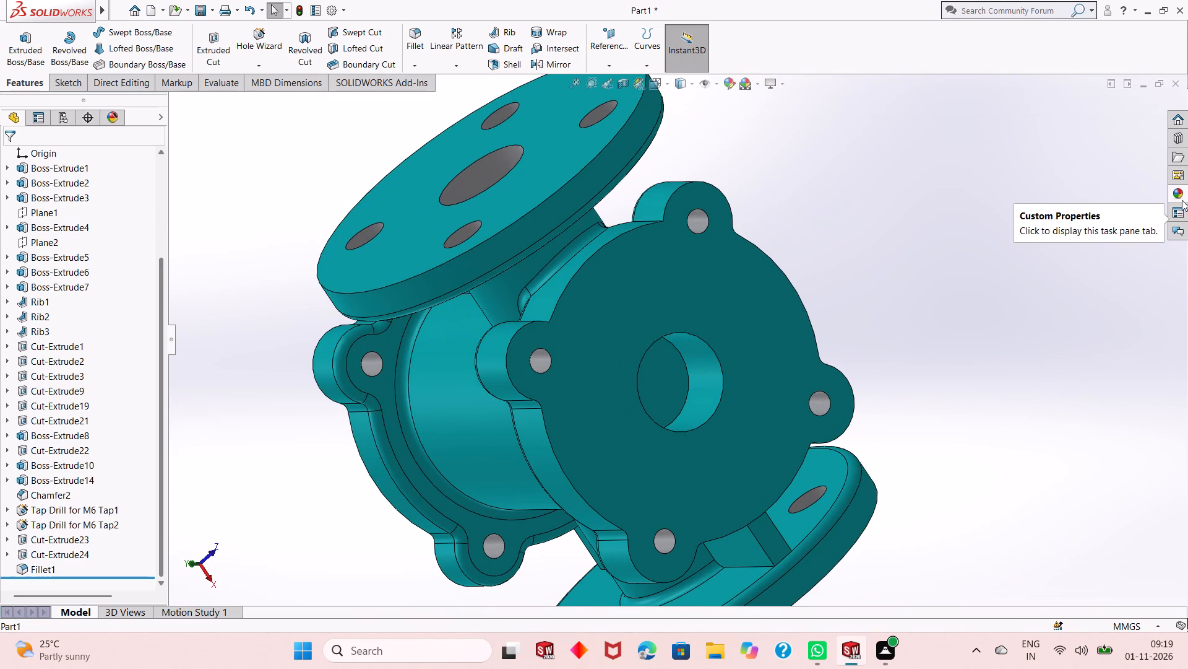
left_click(1179, 196)
left_click_drag(979, 440, 699, 387)
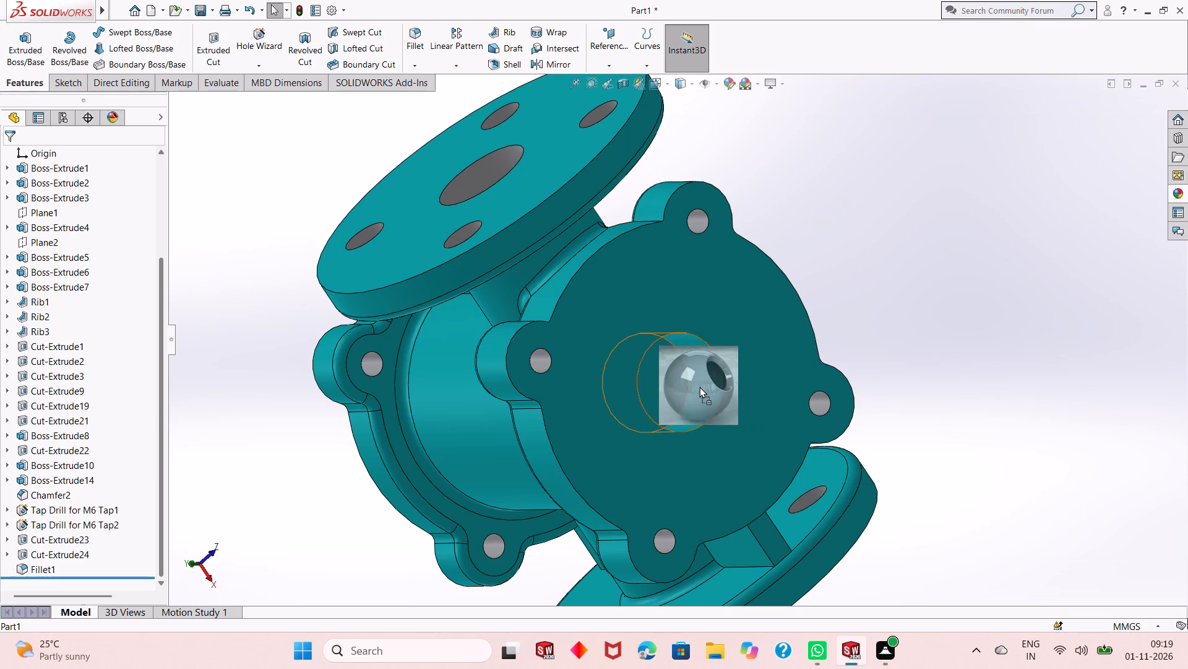
left_click_drag(699, 387, 712, 384)
left_click(732, 385)
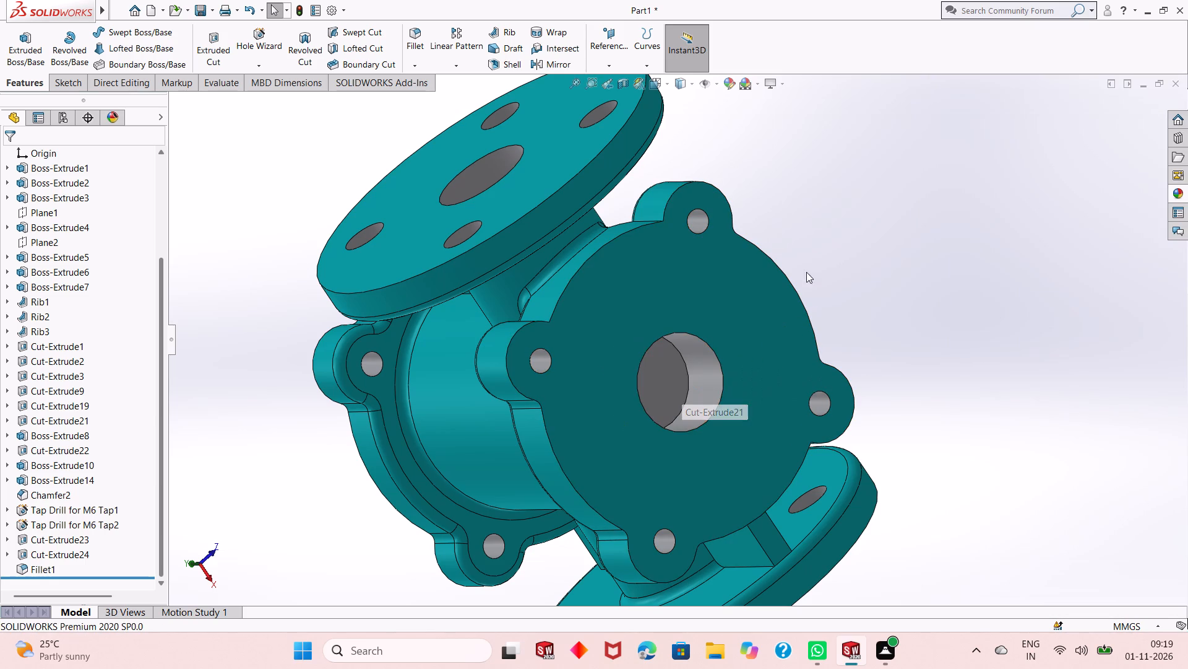
Section the valve body on the Front Plane, examine the finish of its internal bores and seat faces, and turn the section off.
middle_click_drag(814, 265, 764, 368)
scroll(764, 368, "up", 3)
middle_click_drag(770, 246, 759, 357)
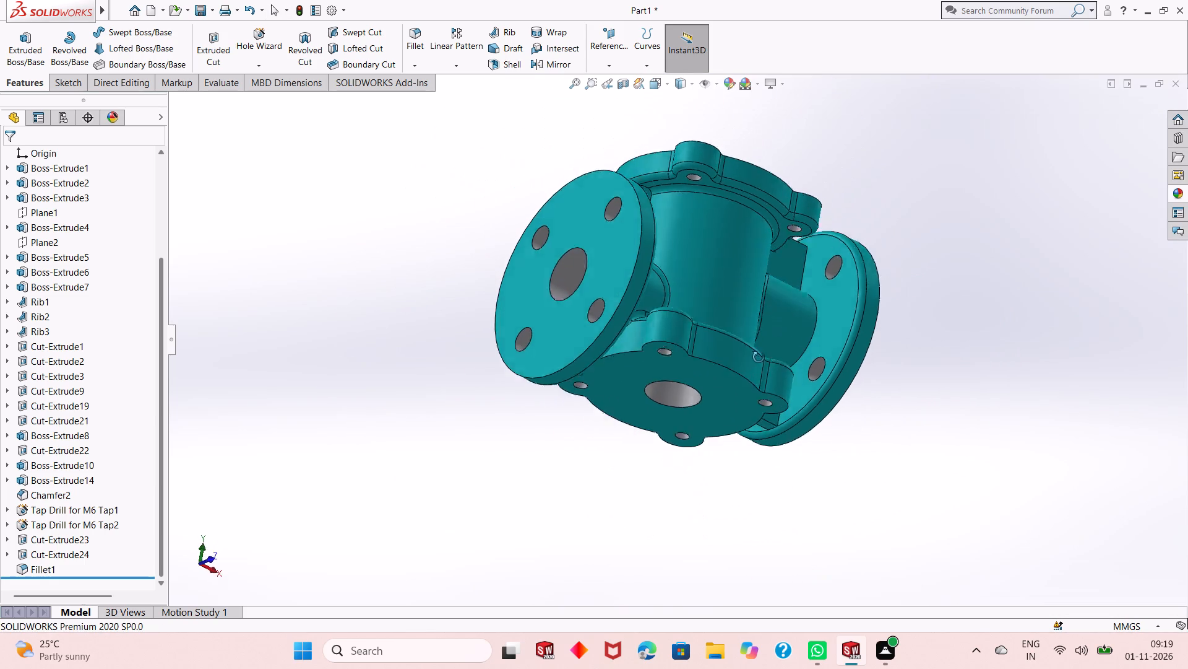
middle_click_drag(759, 357, 751, 391)
middle_click_drag(738, 312, 714, 399)
left_click(621, 79)
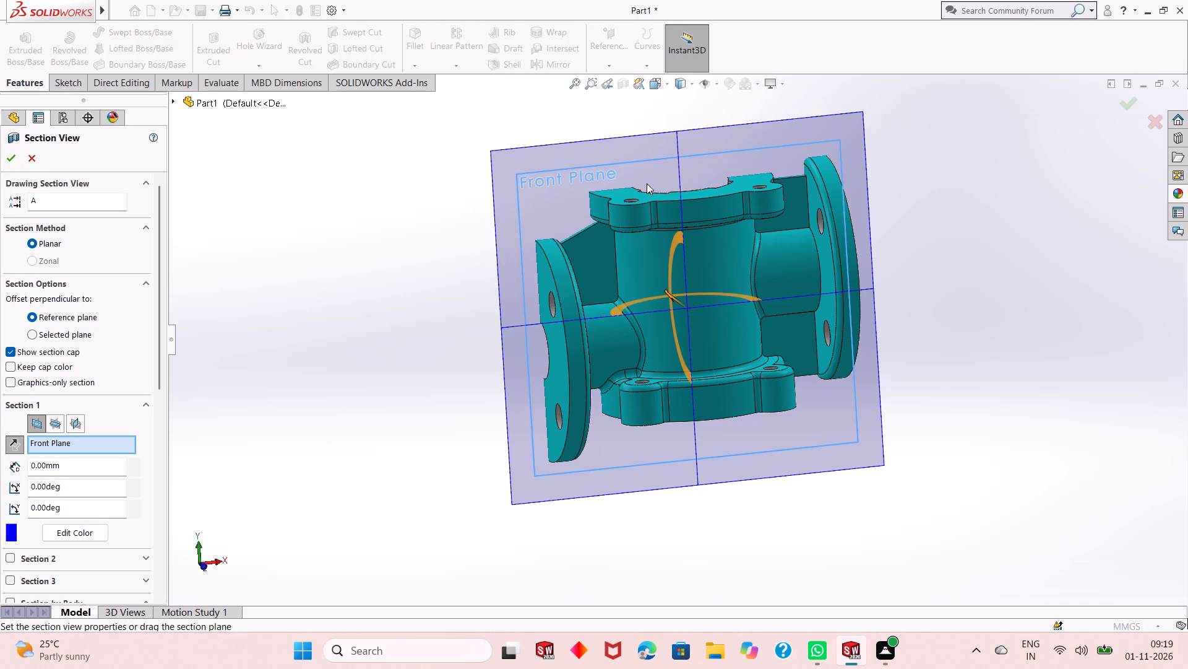
left_click(7, 165)
middle_click_drag(264, 339, 338, 328)
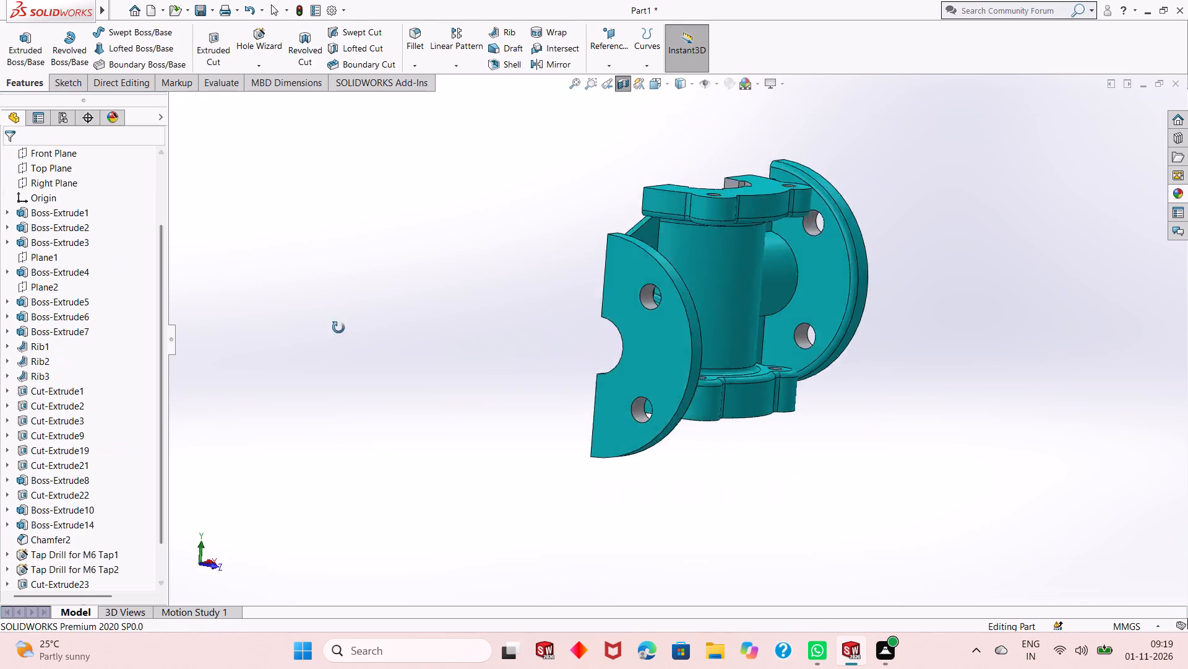
middle_click_drag(338, 328, 501, 365)
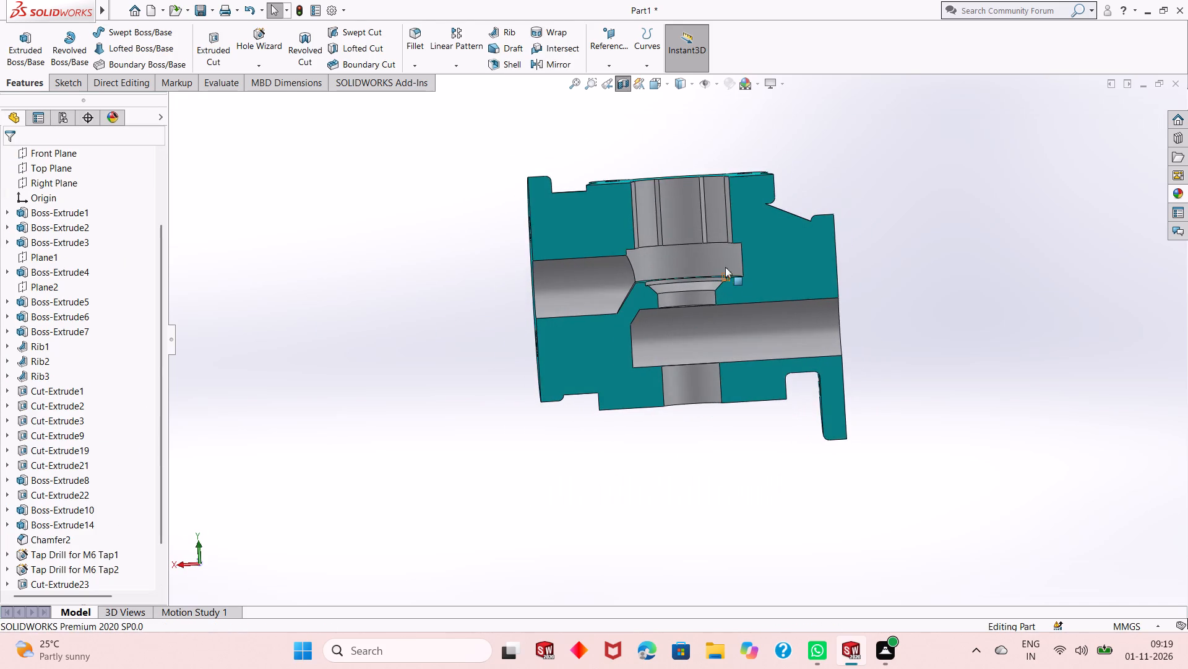
scroll(725, 259, "down", 3)
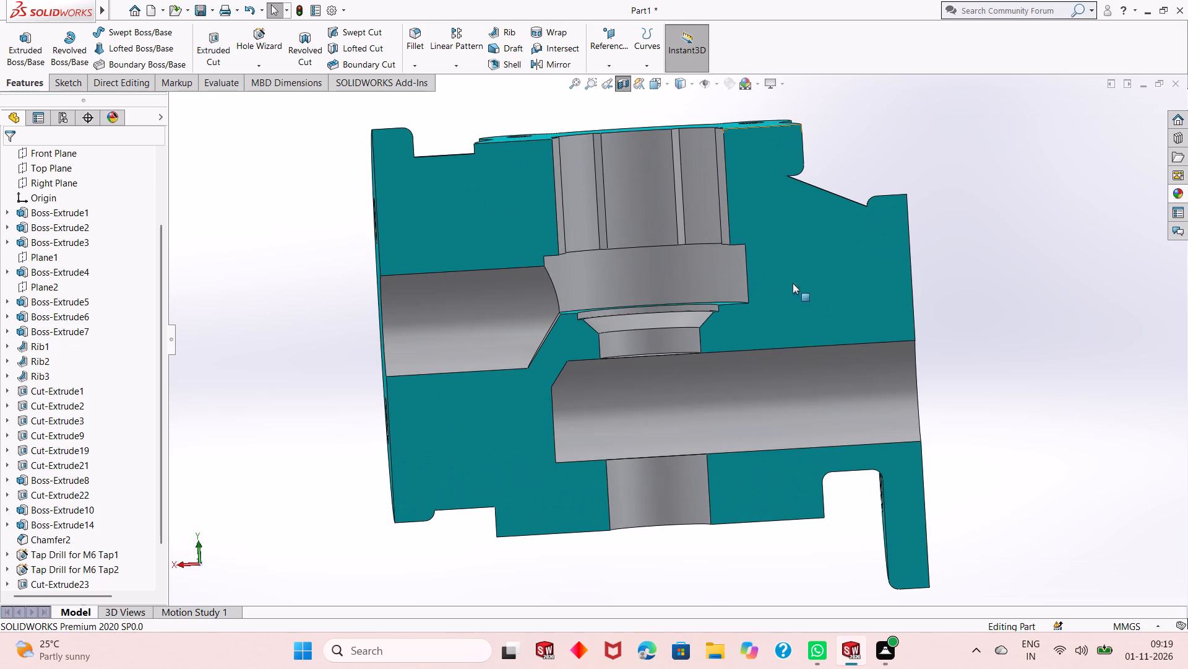
scroll(603, 343, "up", 1)
middle_click_drag(618, 357, 674, 334)
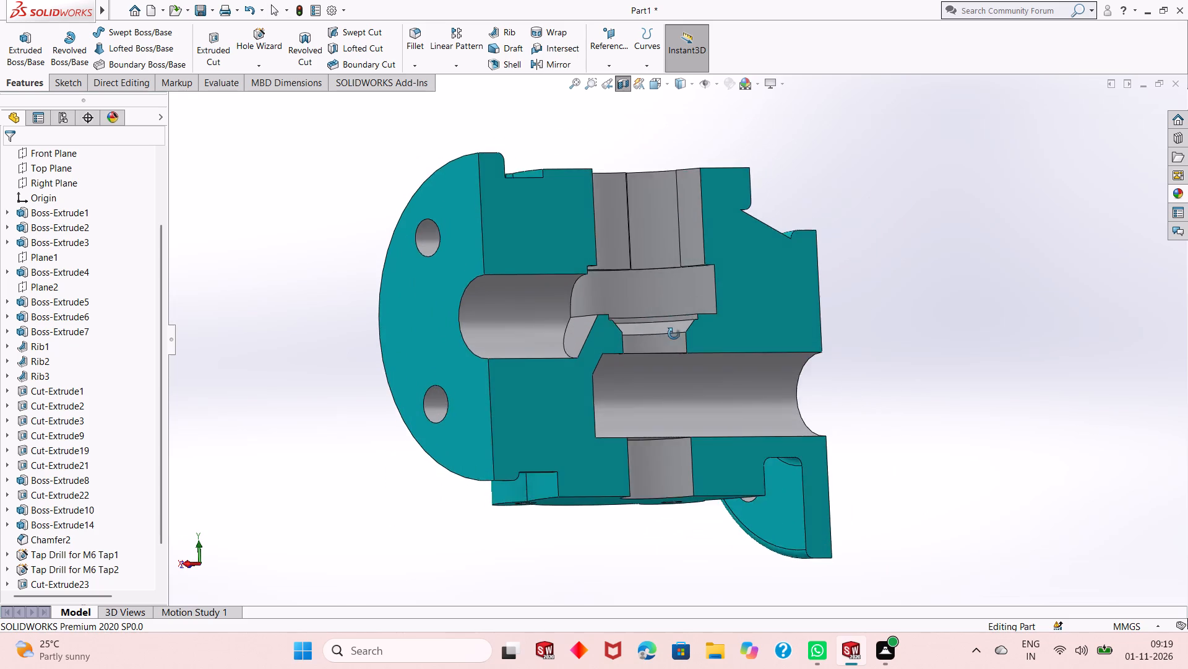
middle_click_drag(674, 334, 596, 356)
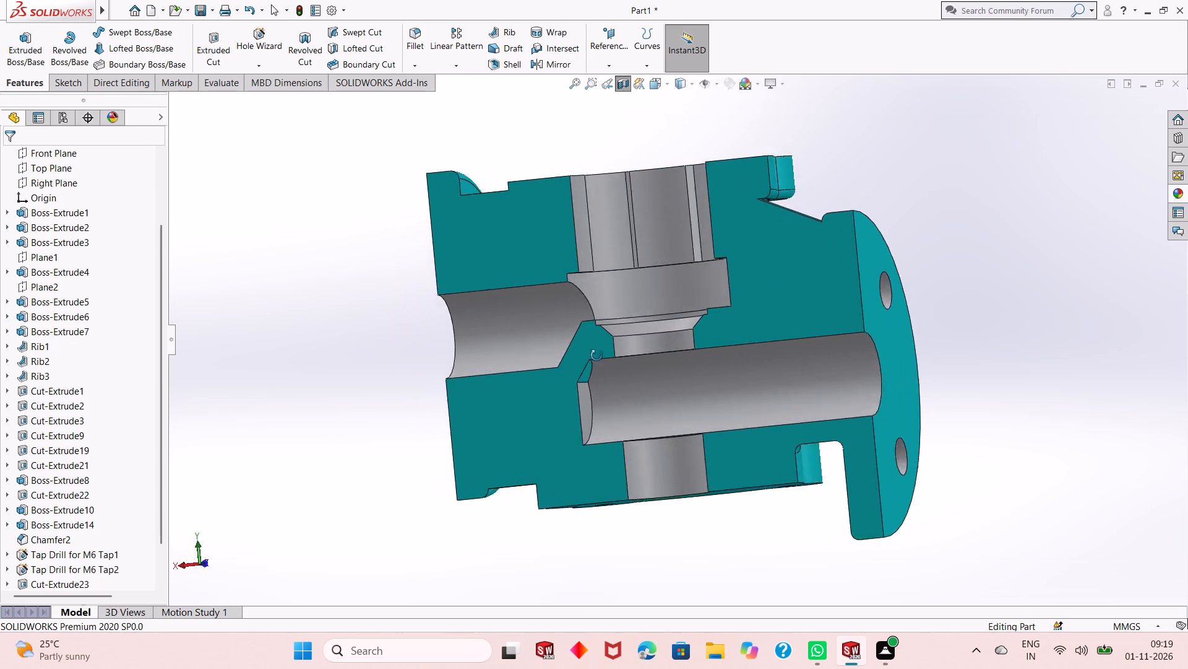
middle_click_drag(596, 356, 653, 367)
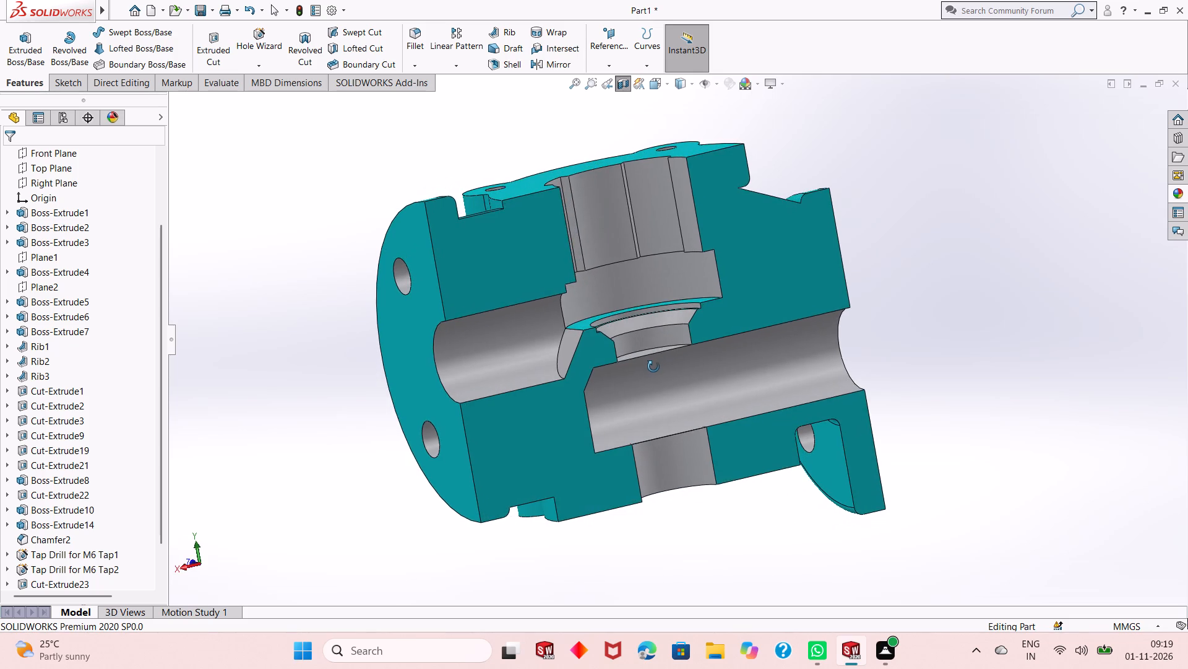
middle_click_drag(653, 367, 665, 348)
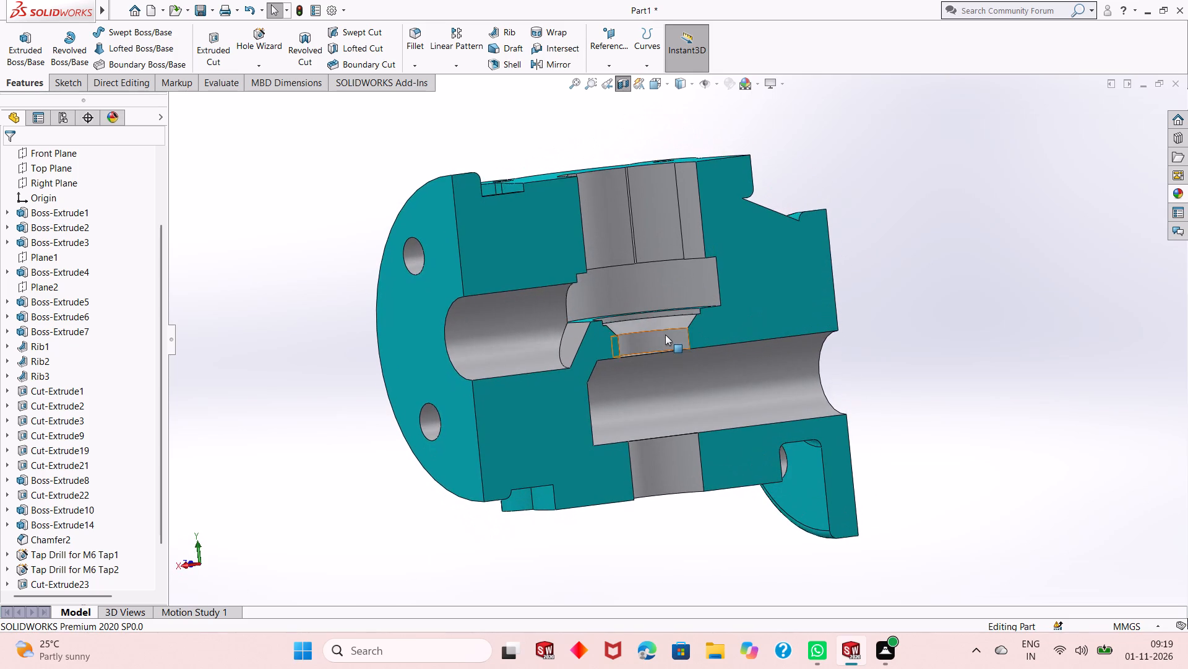
scroll(665, 334, "up", 1)
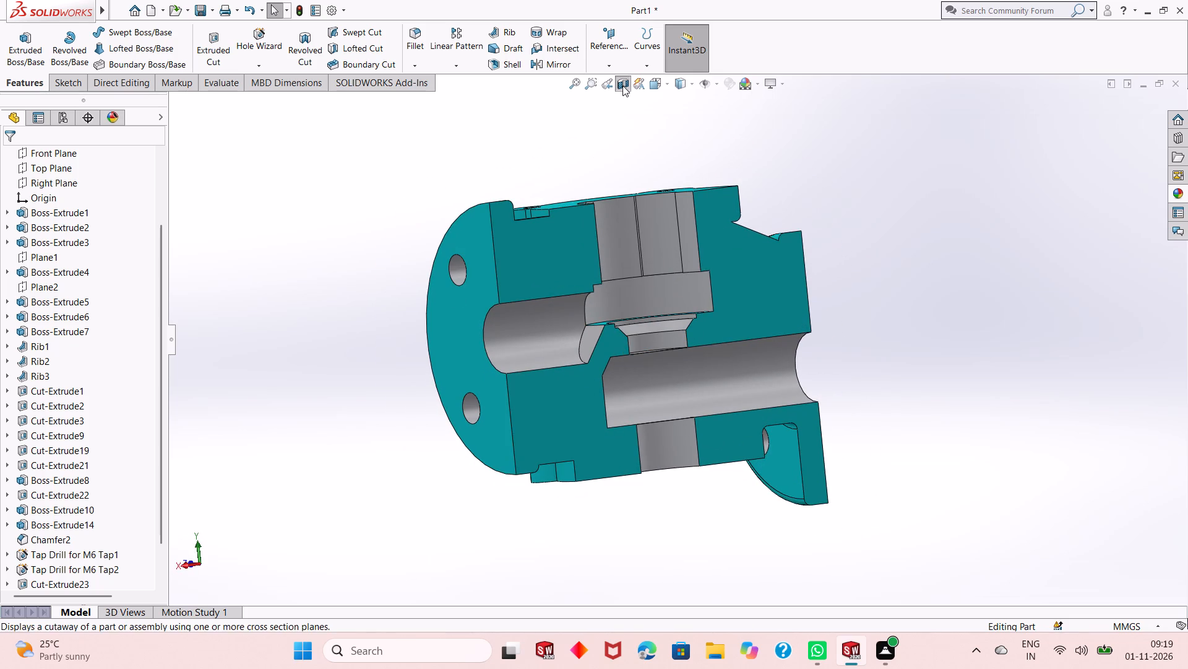
left_click(622, 85)
Save the part as "3-way flanged valve body" in the Dp SolidWorks folder, with the whole body shown at an angle.
middle_click_drag(624, 285, 535, 319)
middle_click_drag(642, 329, 656, 315)
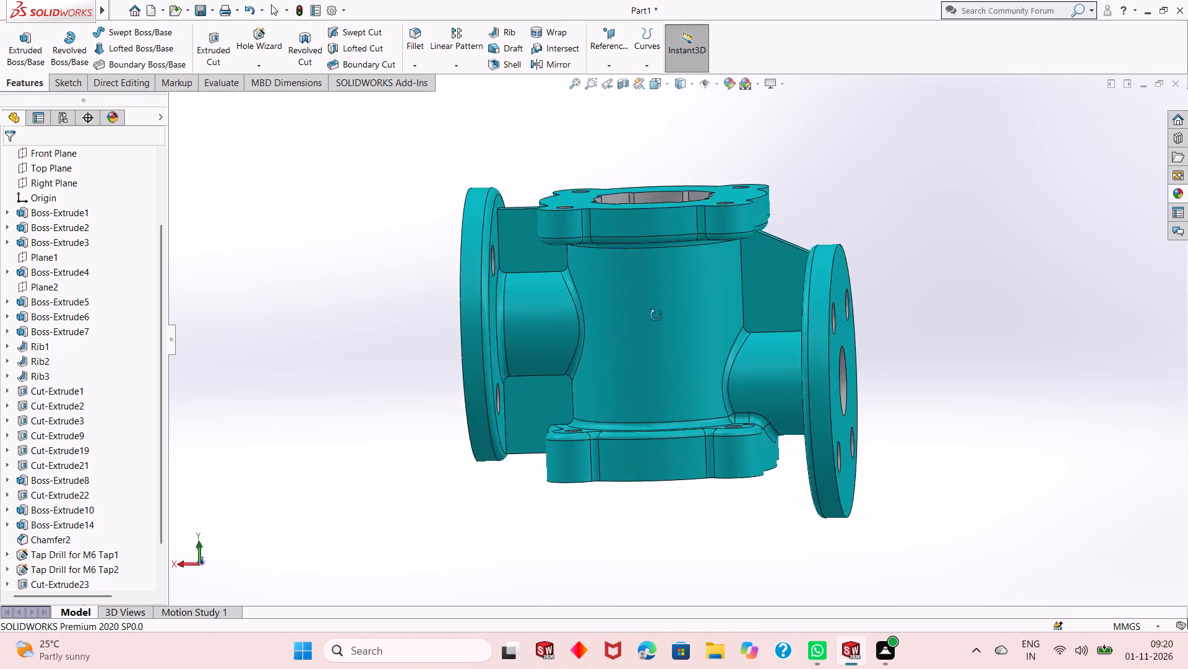
middle_click_drag(656, 315, 629, 336)
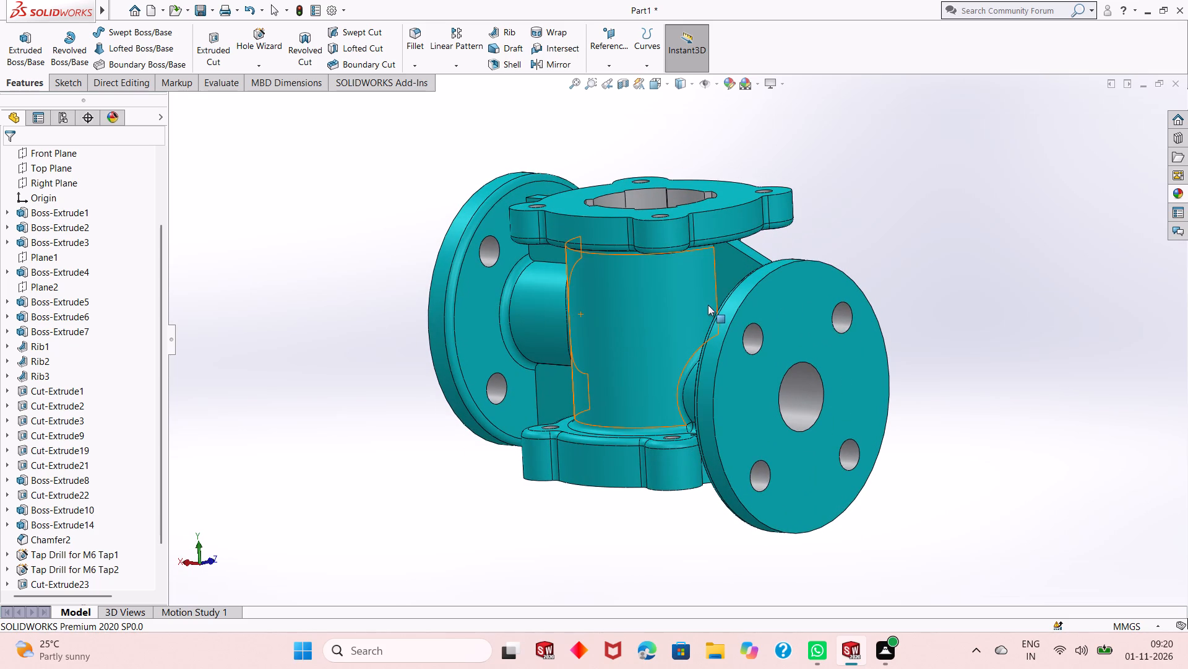
middle_click_drag(707, 307, 728, 299)
left_click(879, 225)
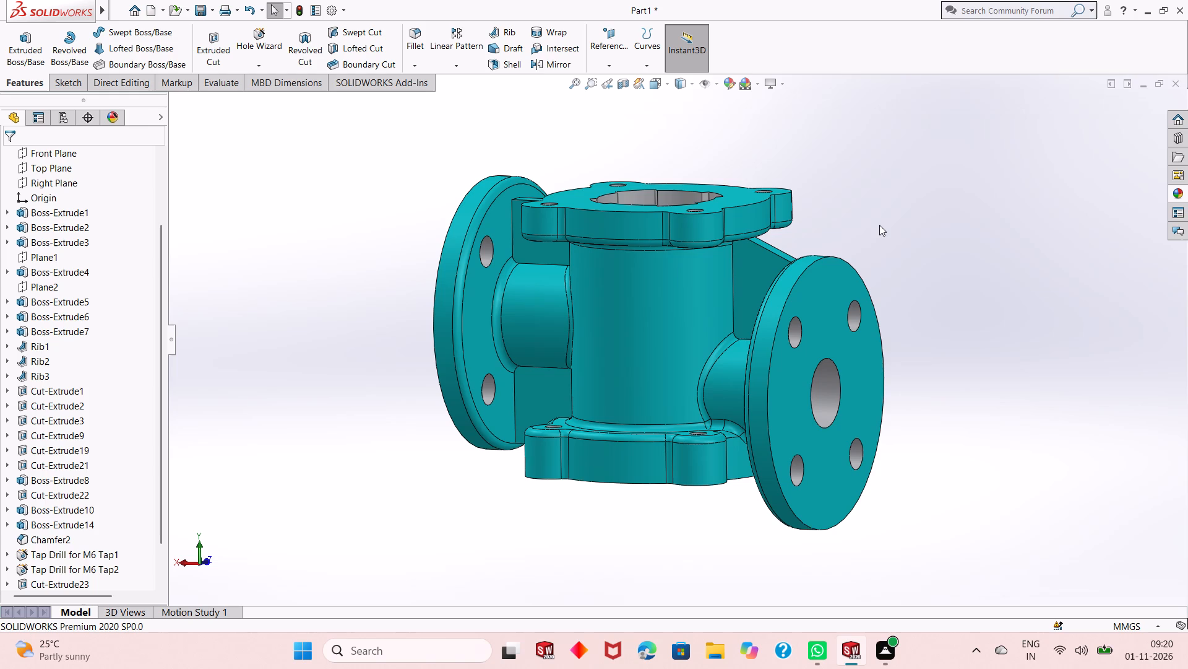
key("ctrl+s")
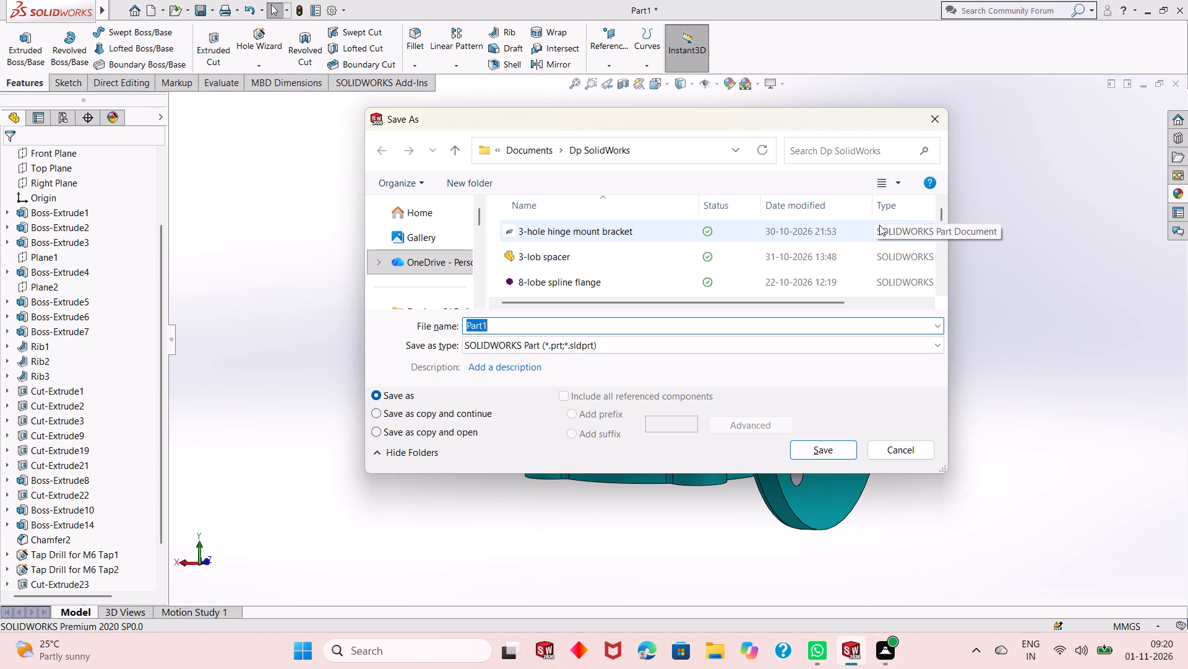
key("3")
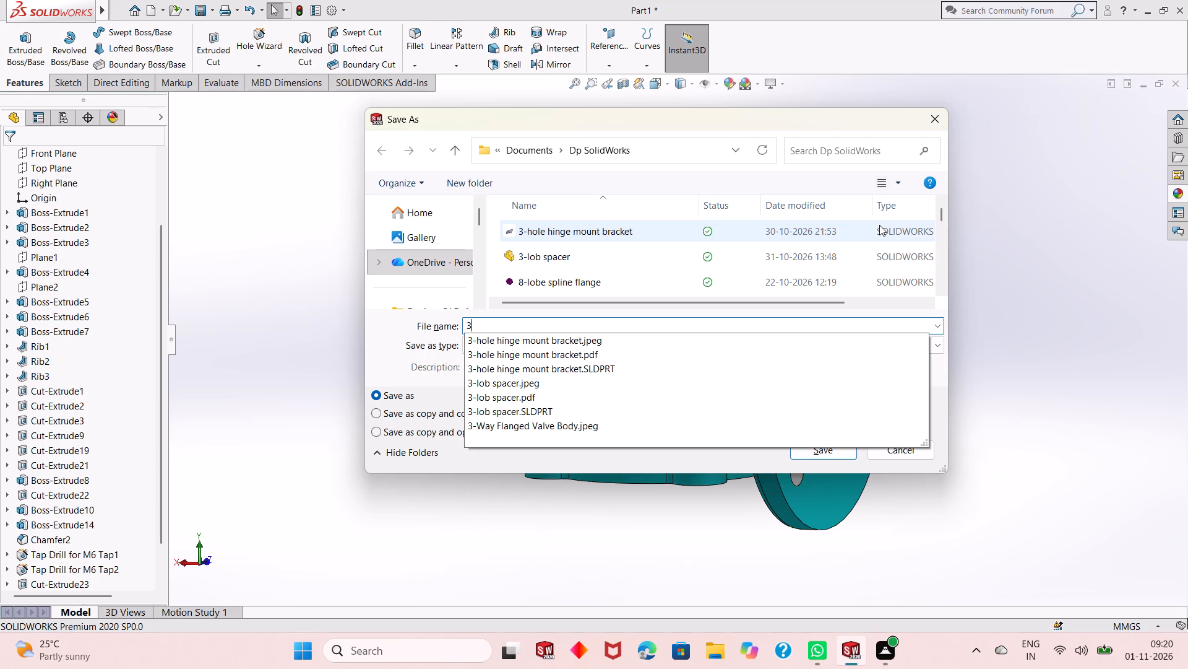
type("-way")
key("space")
type("flanged")
key("space")
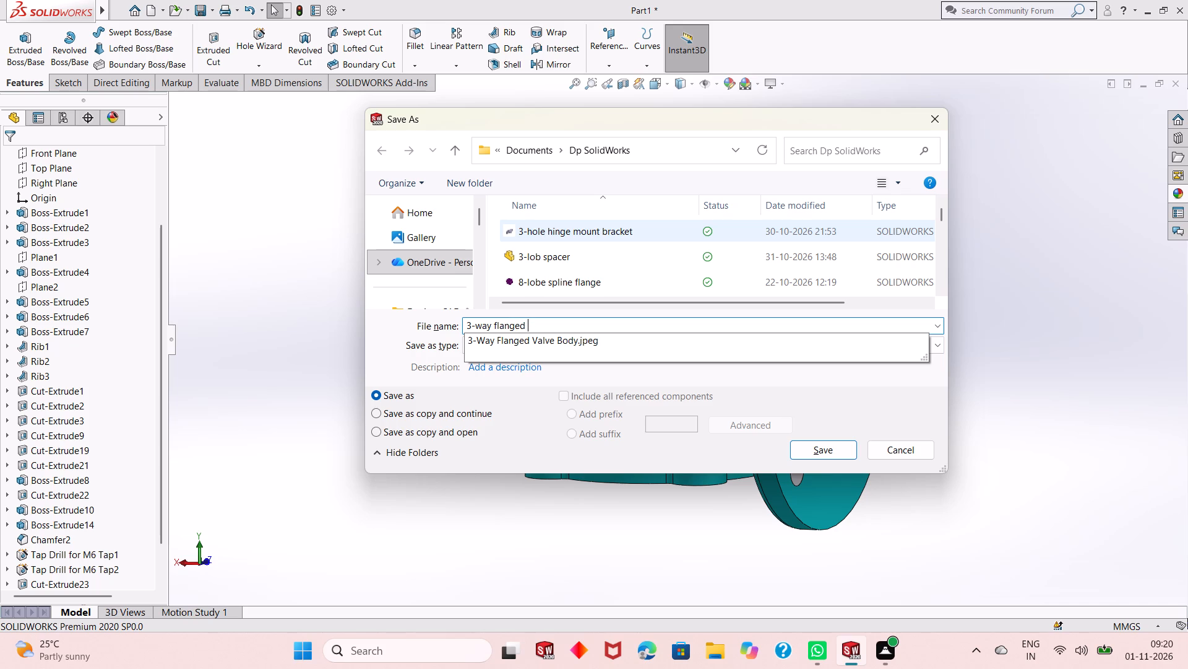
type("valve")
key("space")
type("body")
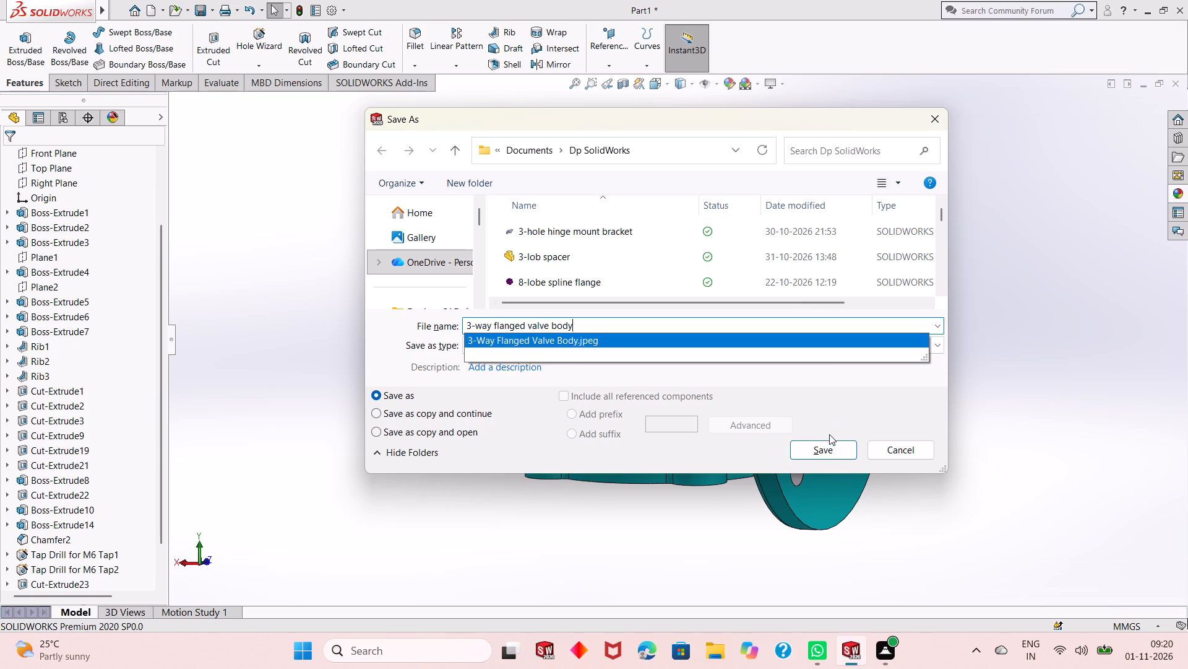
left_click(828, 451)
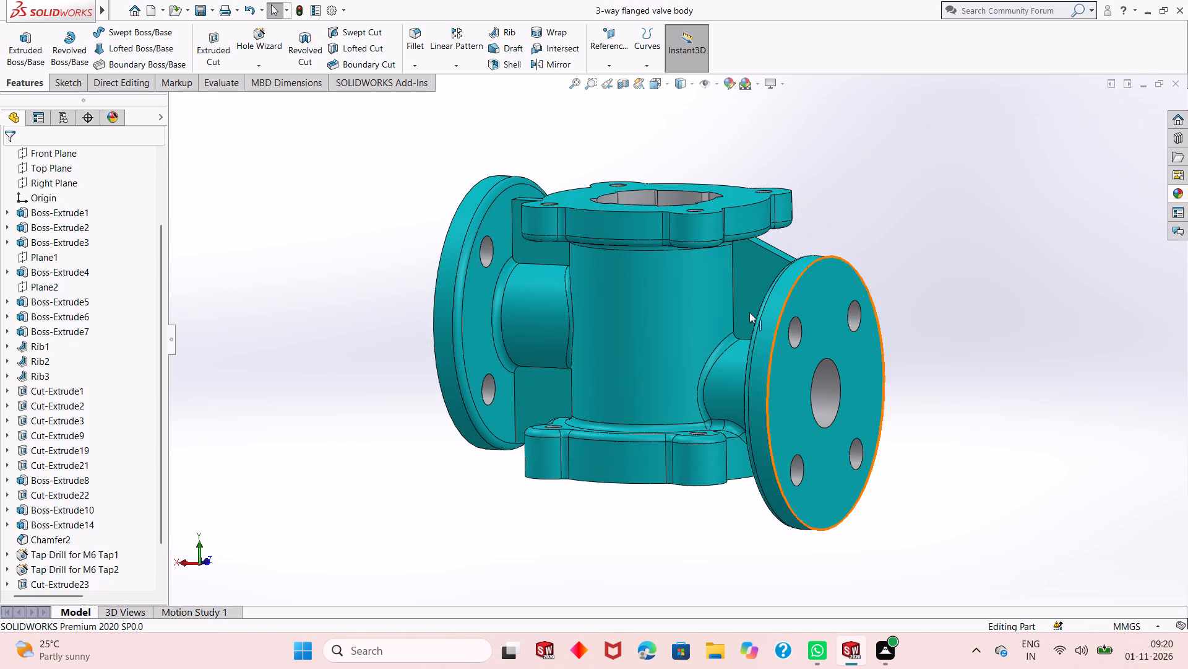
Save a PDF copy of the part as "3-way flanged valve body" in the Dp SolidWorks folder.
left_click(214, 10)
left_click(225, 42)
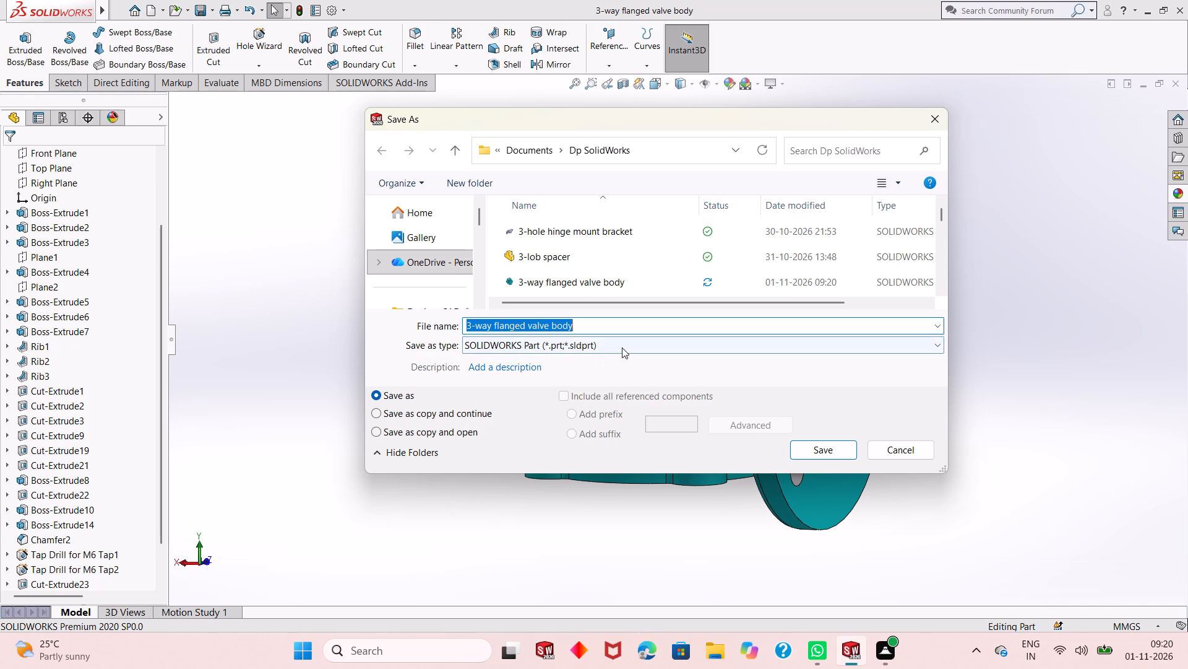
left_click(622, 346)
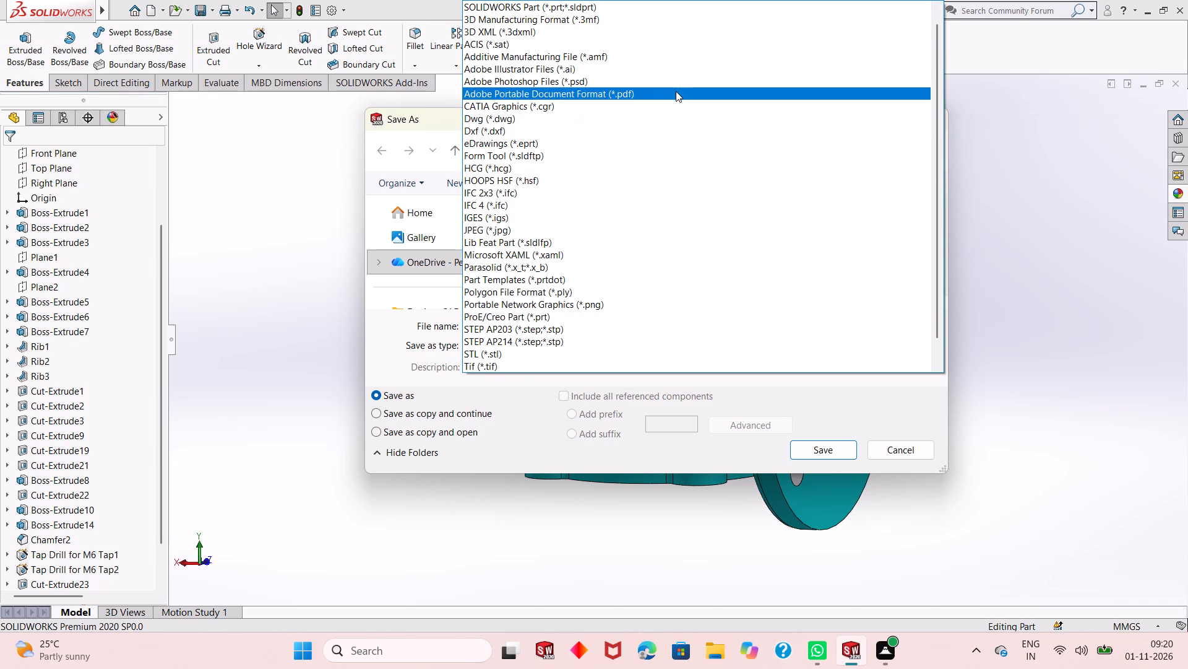
left_click(676, 91)
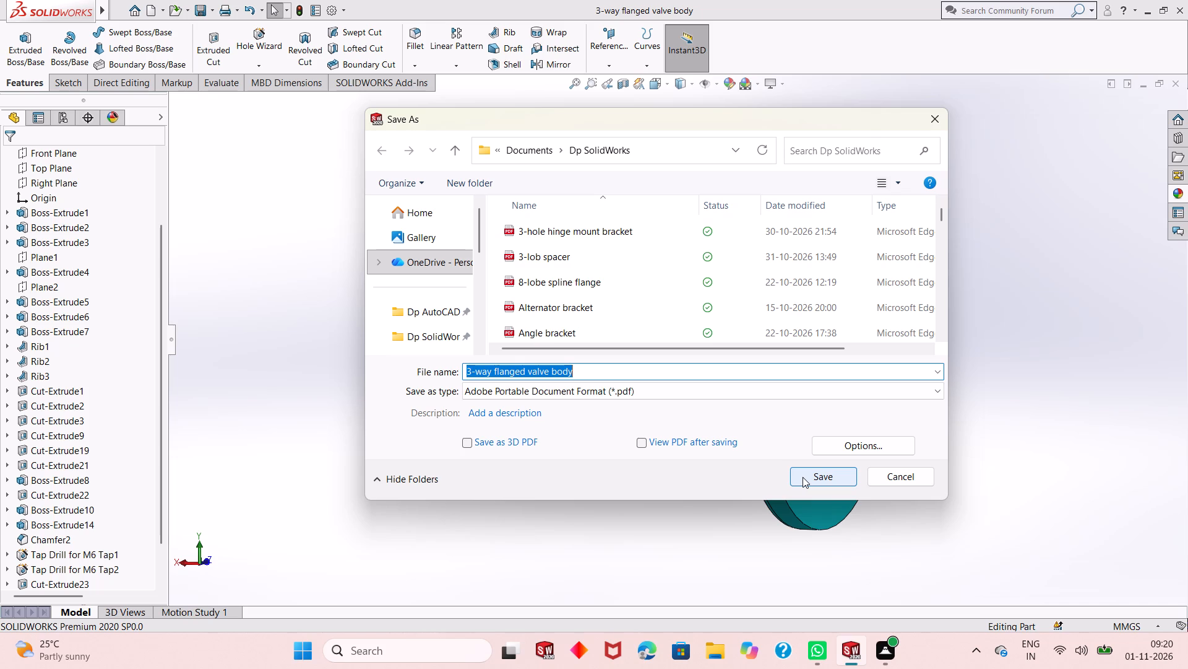
left_click(803, 477)
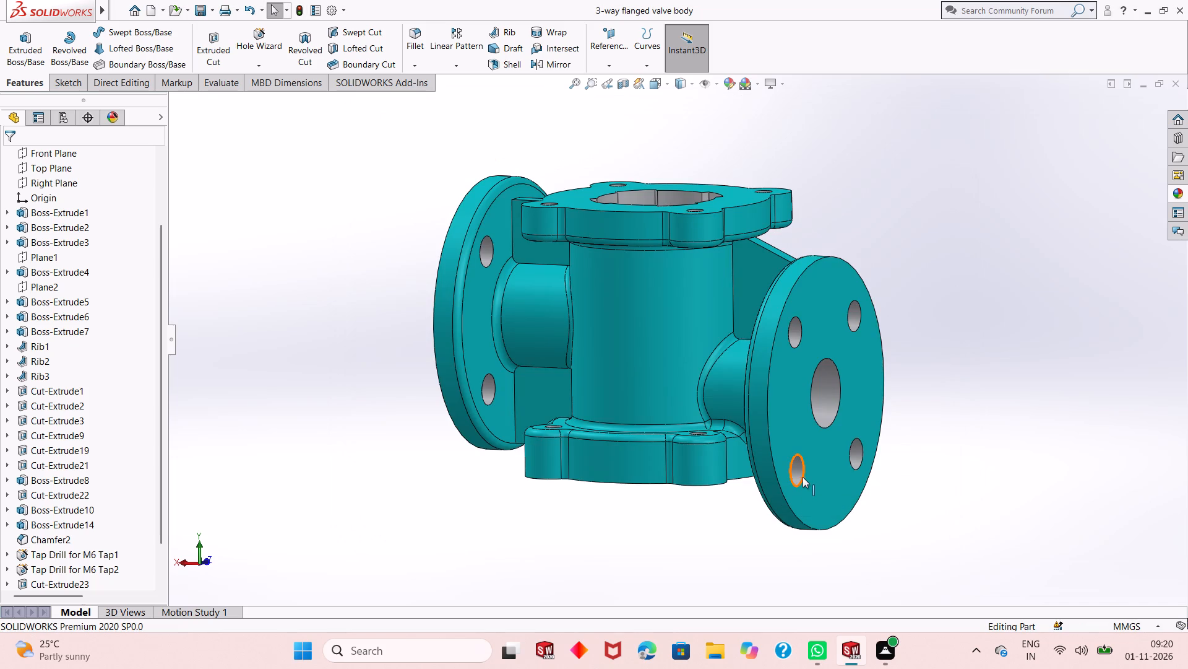